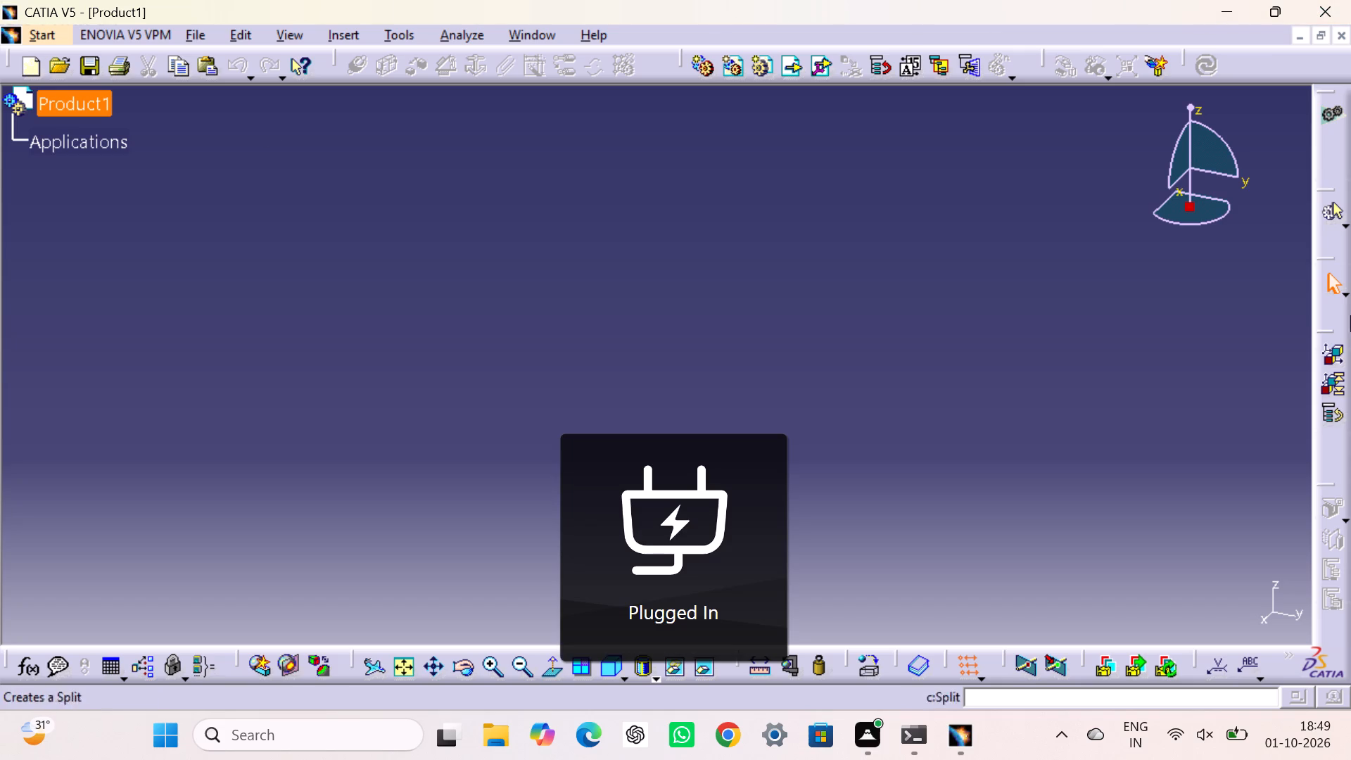
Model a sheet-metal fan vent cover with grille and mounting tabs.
Close the open Product1 document.
click(1343, 34)
click(638, 261)
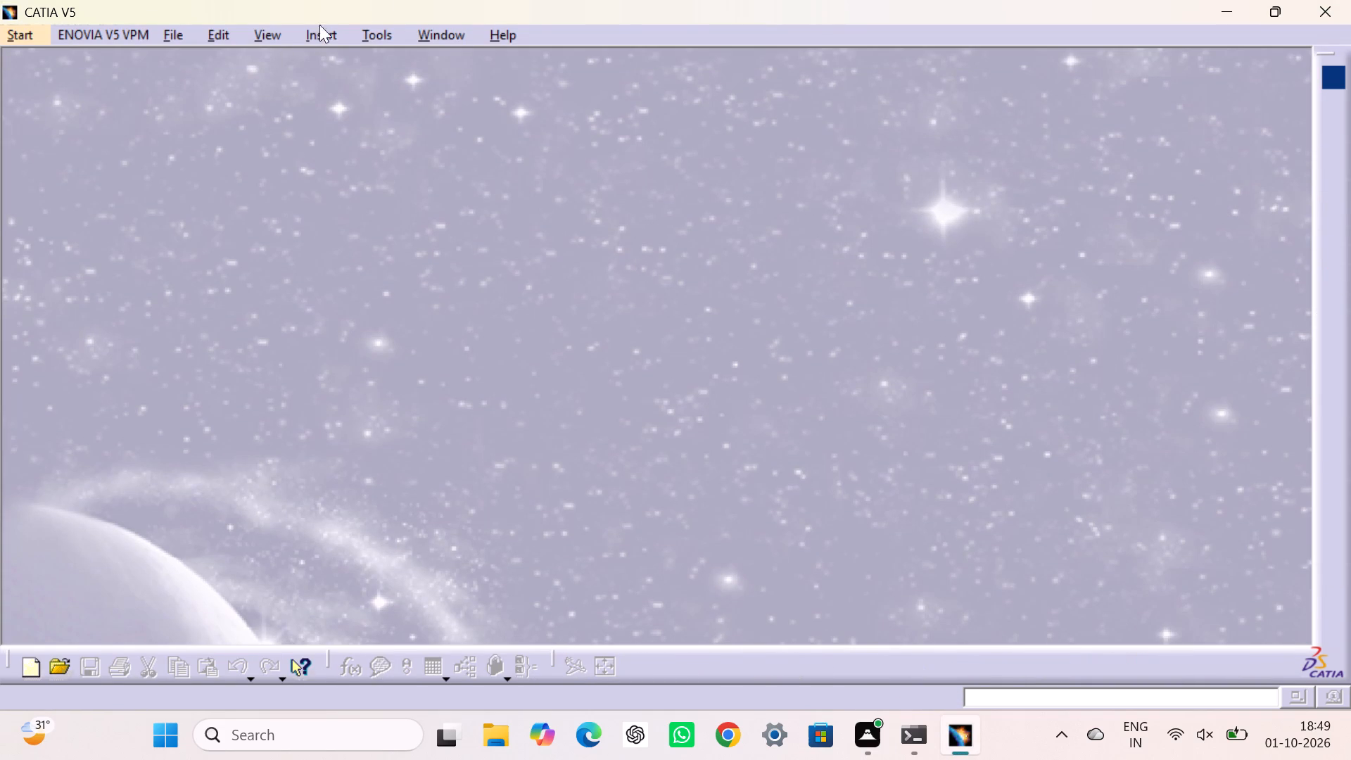
Start recording a macro with CATScript as the language.
click(449, 36)
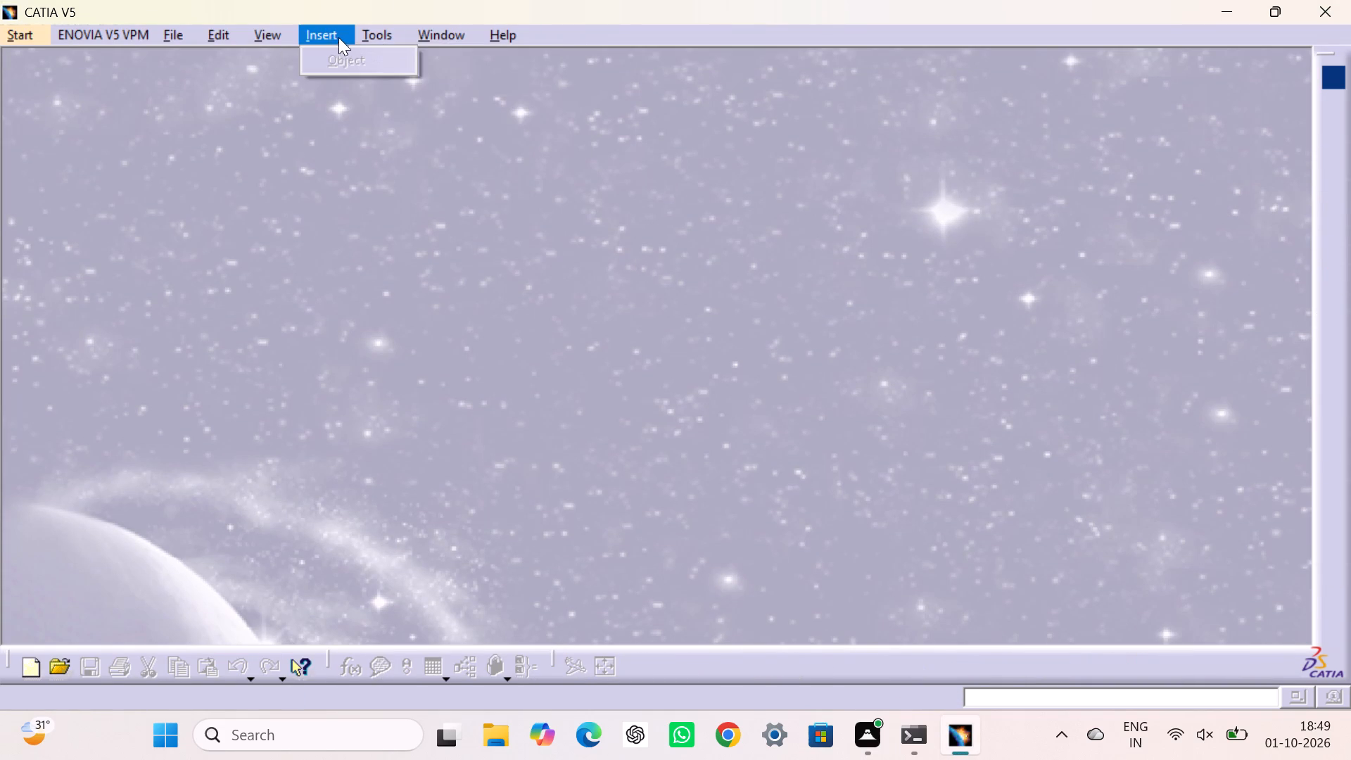
click(370, 30)
click(370, 30)
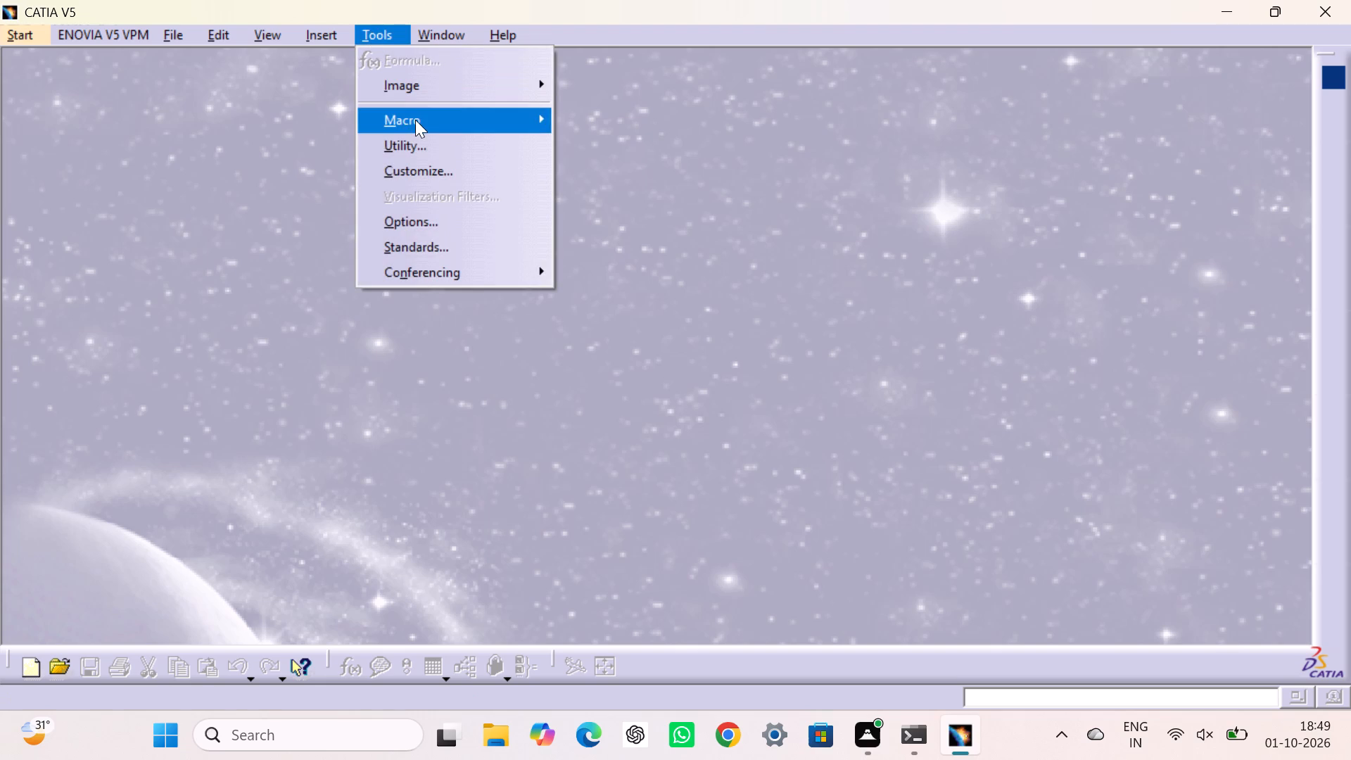
click(666, 152)
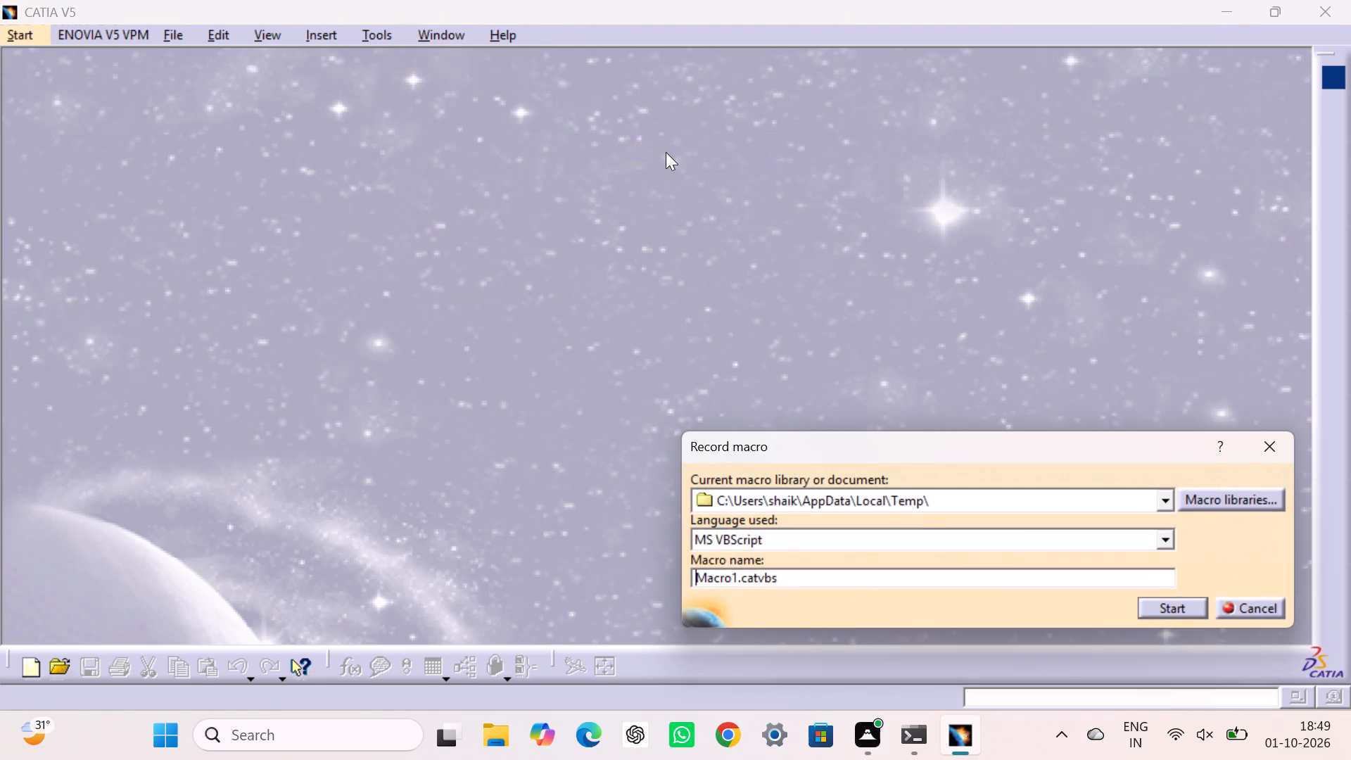
click(1070, 540)
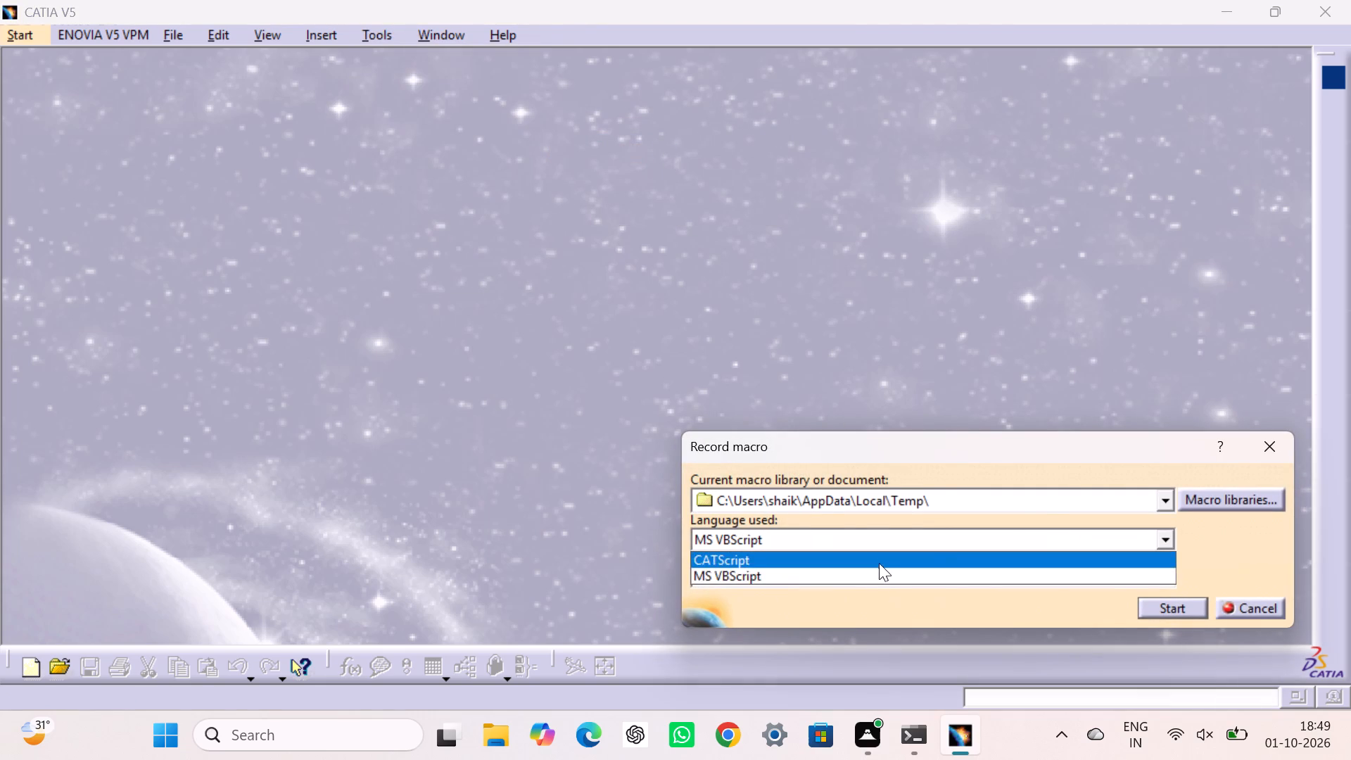
click(879, 559)
click(1153, 603)
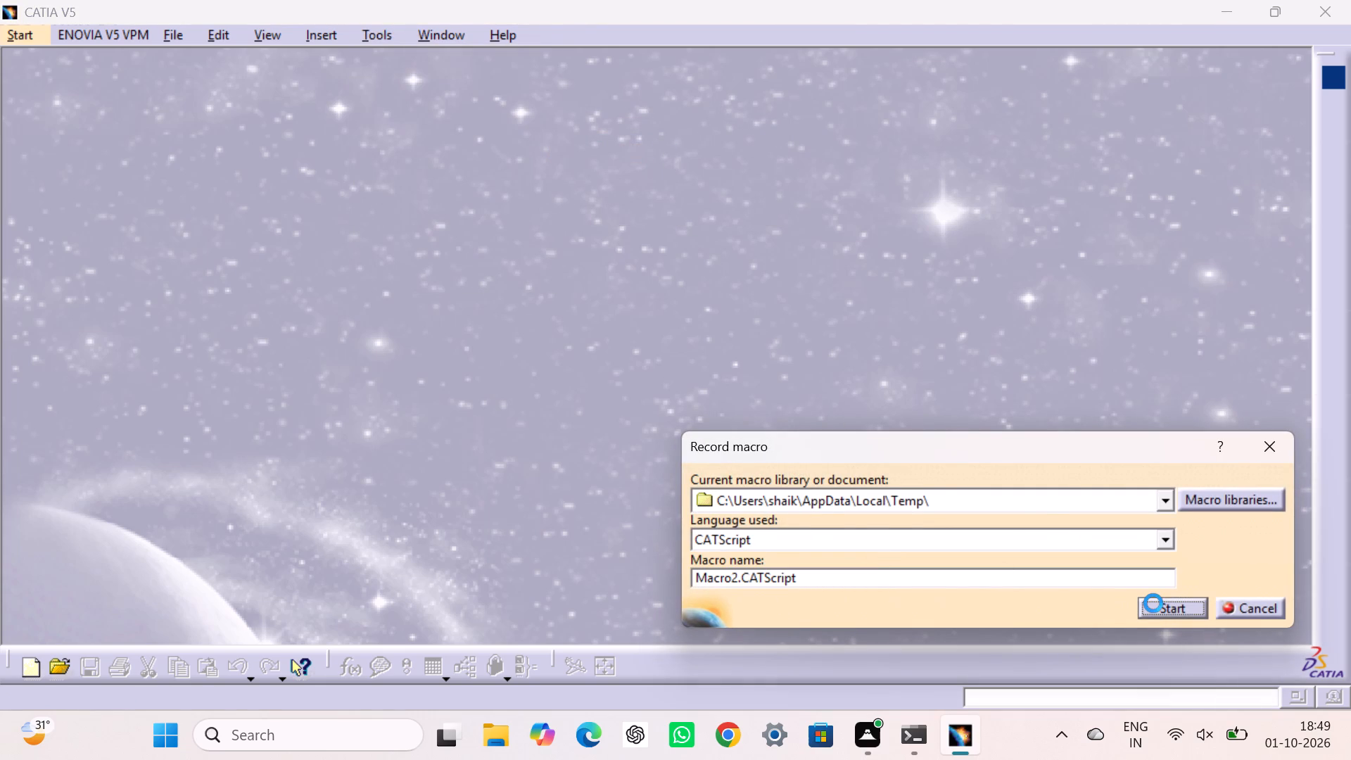
drag(588, 322, 581, 317)
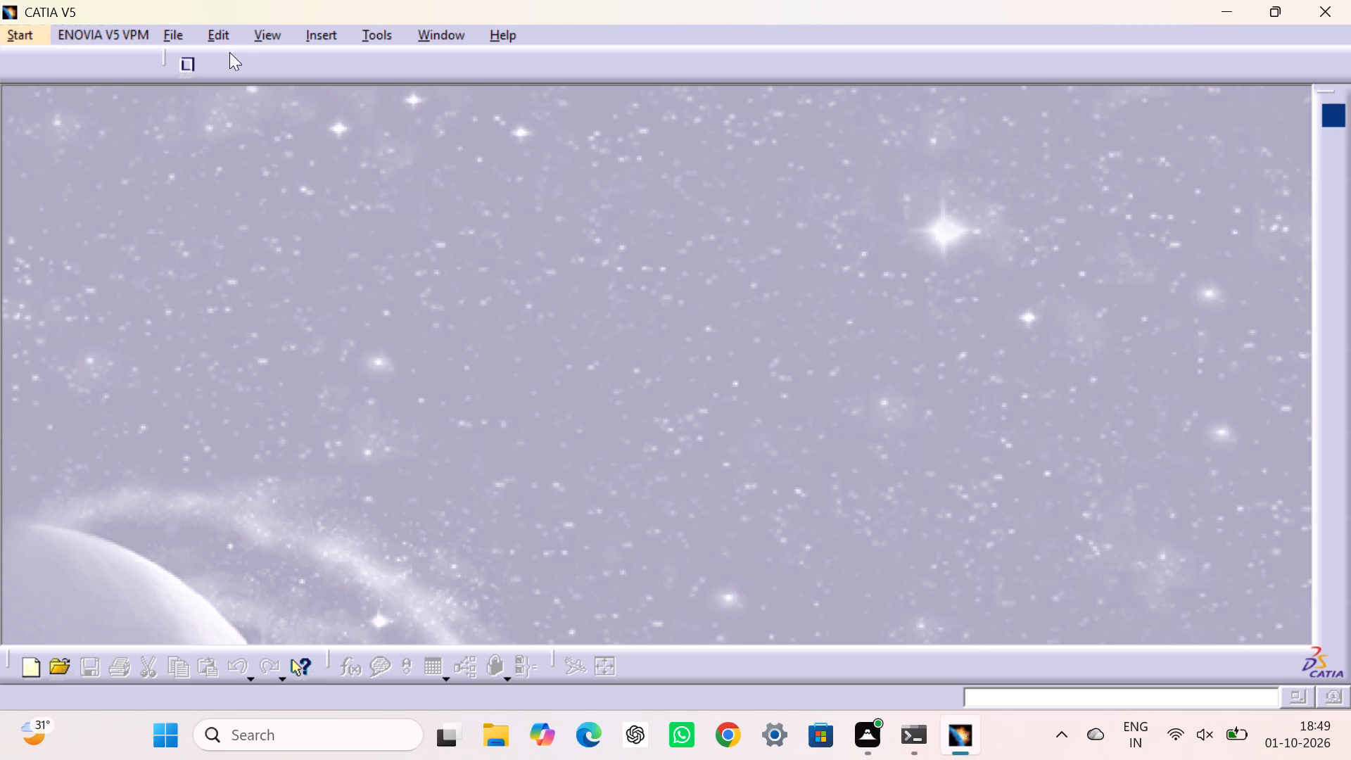
Start a new part in the Generative Sheetmetal Design workbench.
click(33, 32)
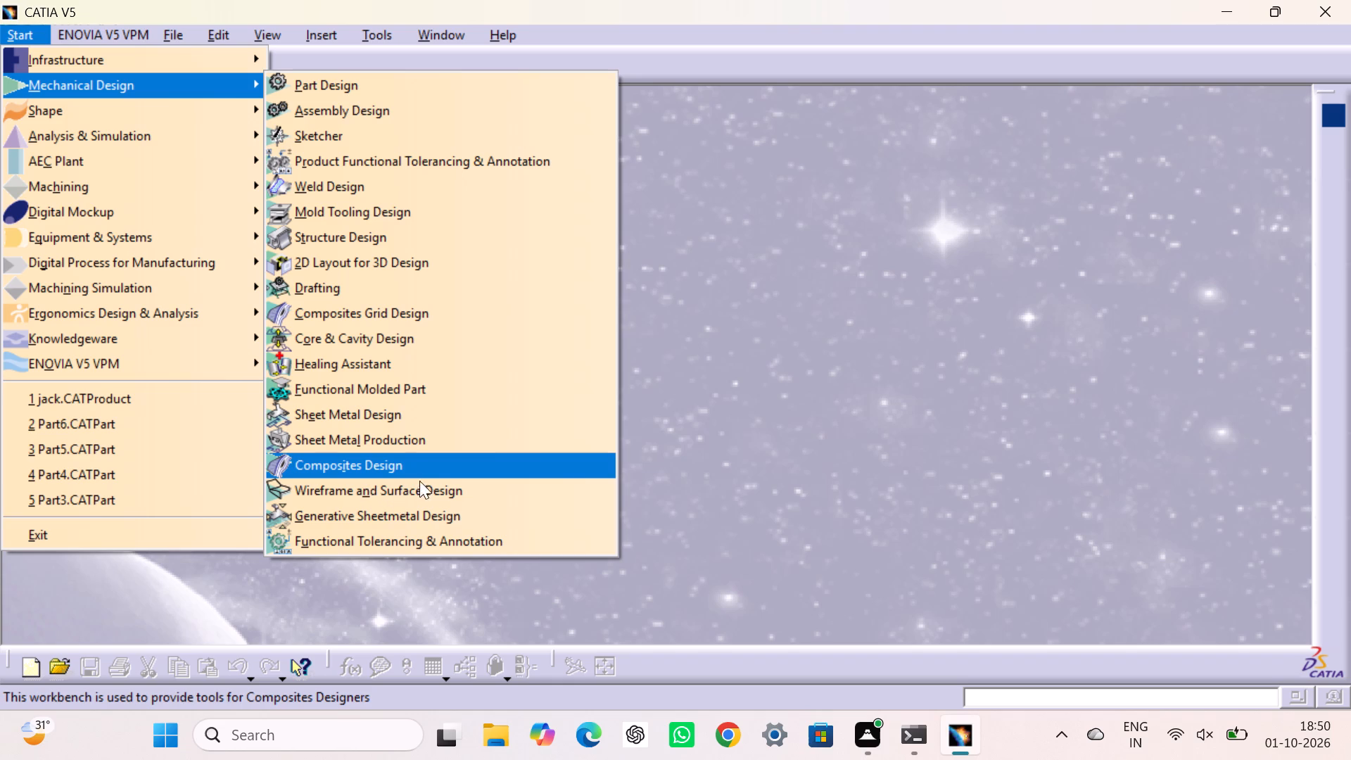
click(473, 512)
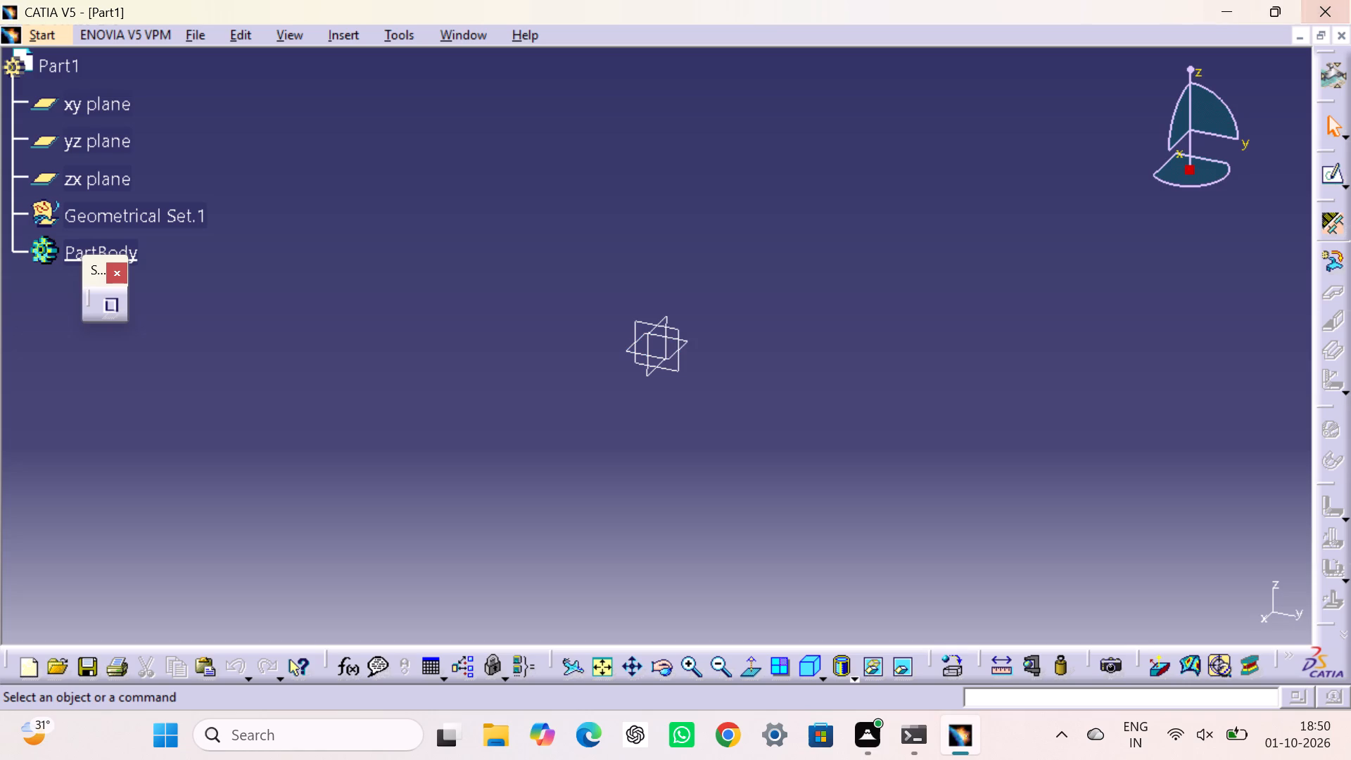
Dock the floating macro stop-recording toolbar at the very start of the horizontal toolbar row above the model view.
drag(94, 289, 110, 189)
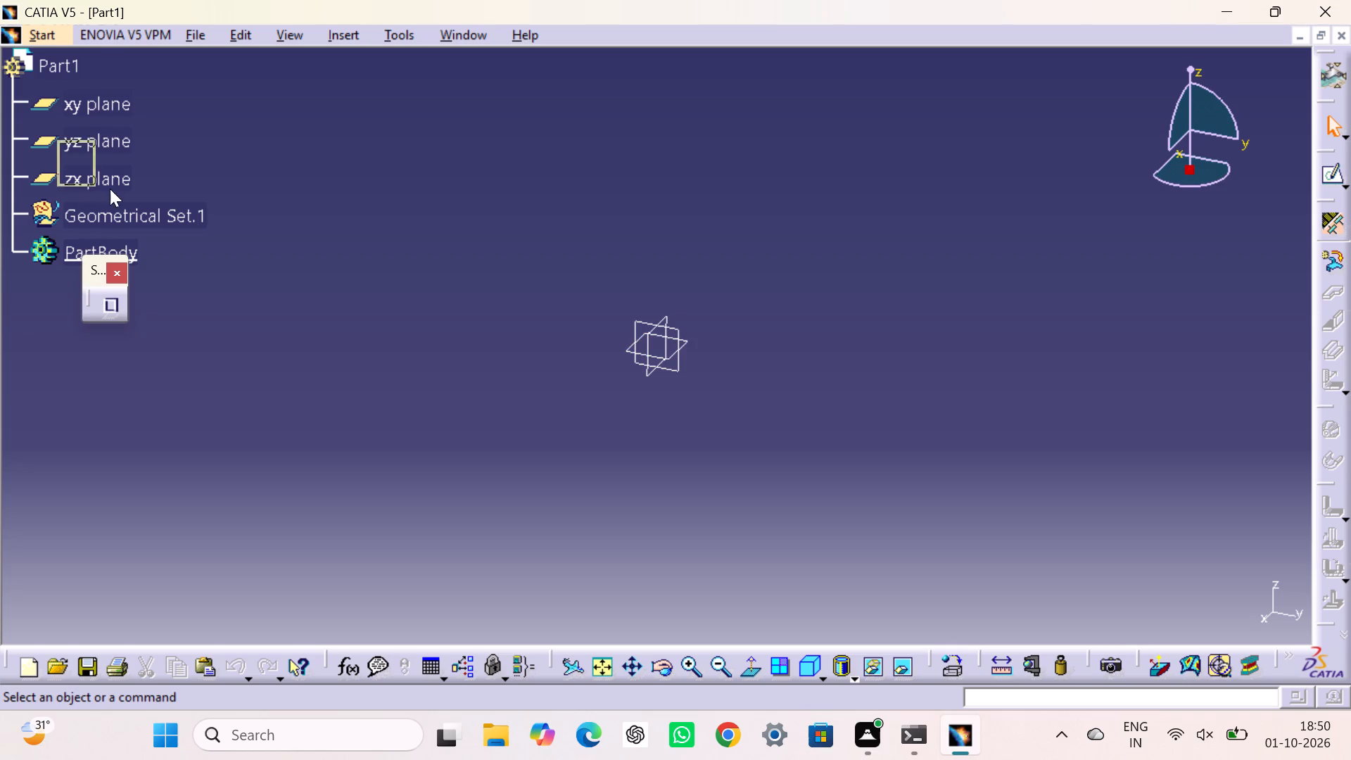
drag(110, 189, 101, 34)
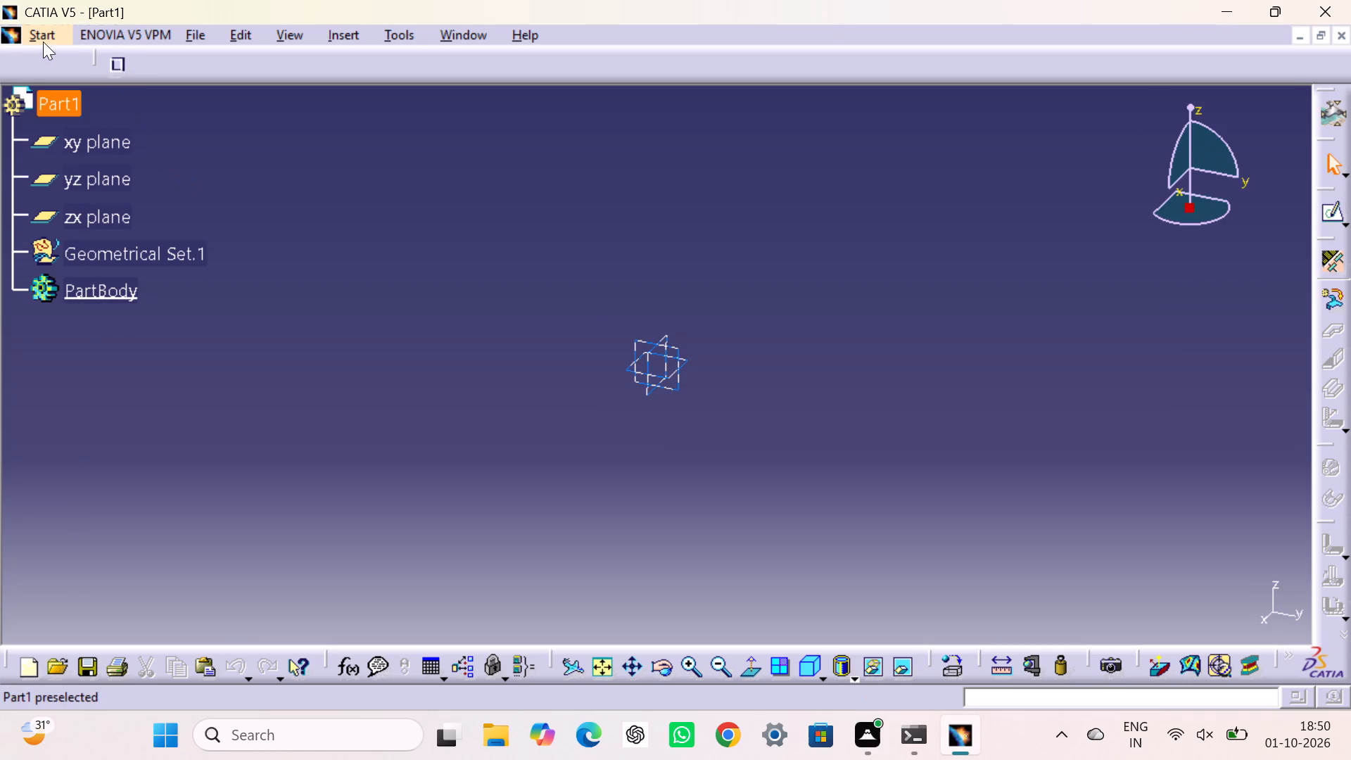
drag(92, 59, 11, 65)
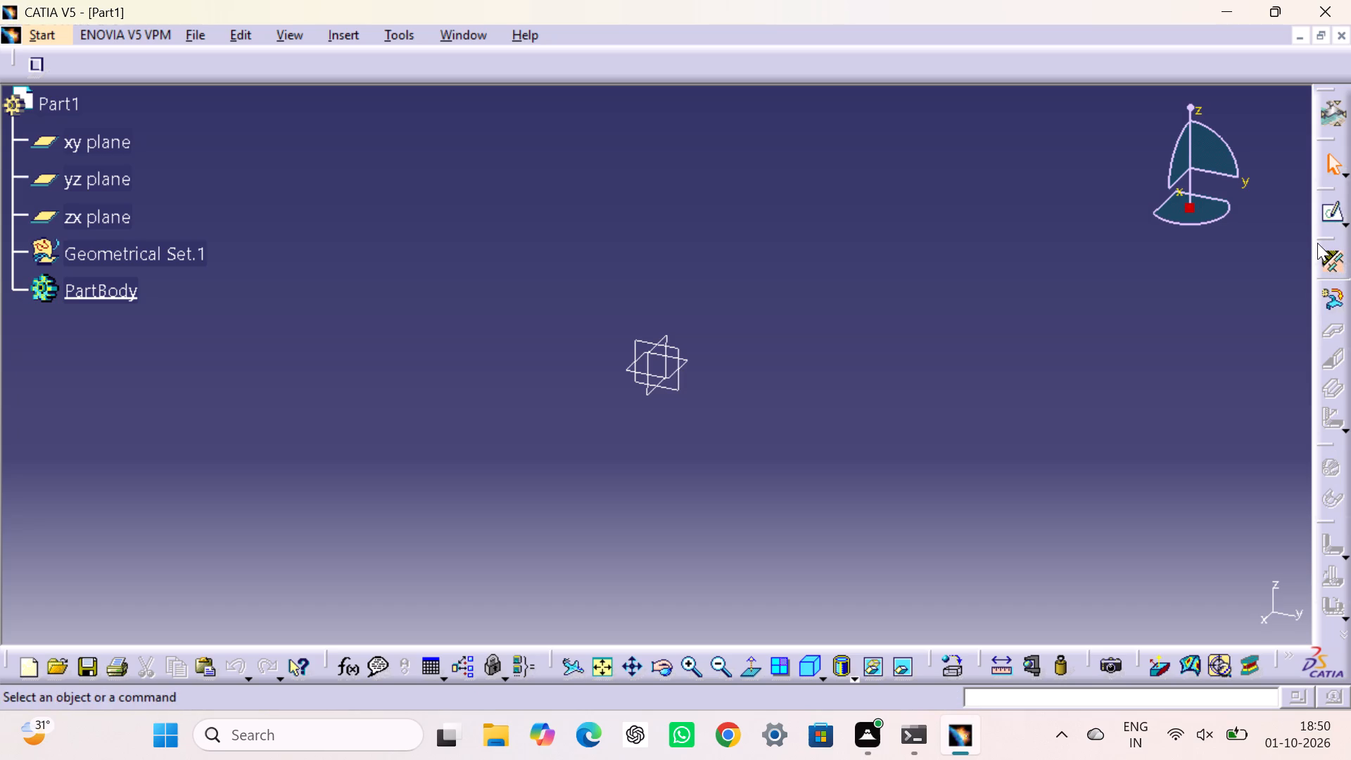
Dock the sheet metal walls and rolled walls toolbars in the row above the model view, after the stop-recording toolbar.
drag(1321, 235, 65, 47)
drag(65, 47, 72, 37)
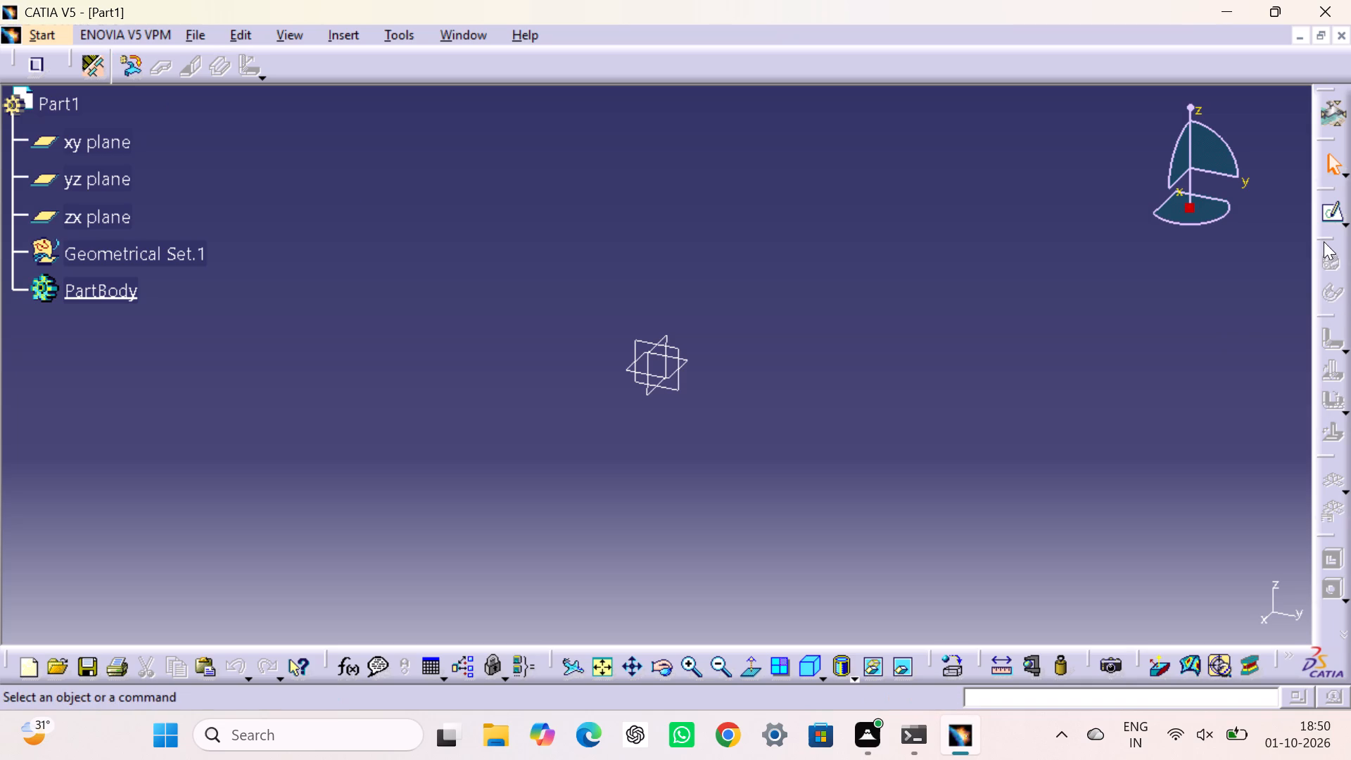
drag(1324, 241, 429, 84)
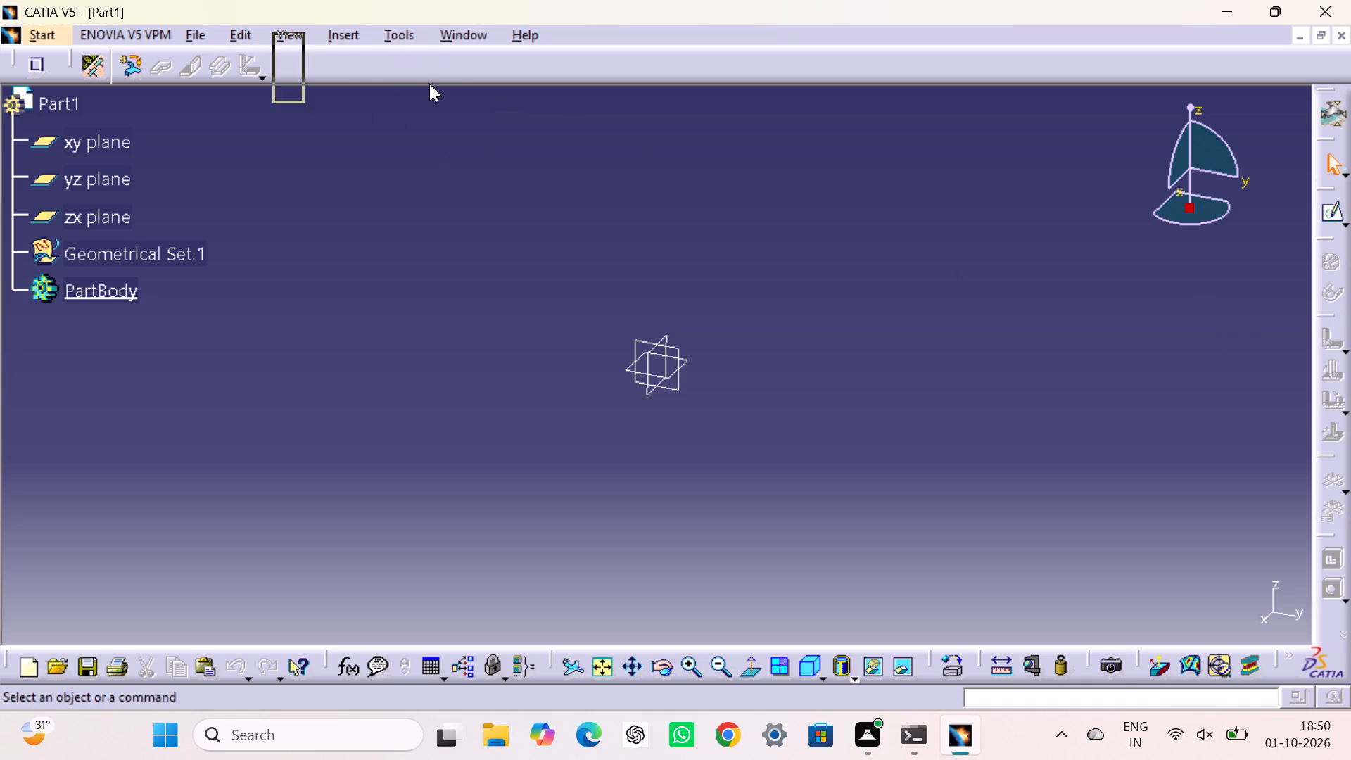
drag(429, 84, 437, 50)
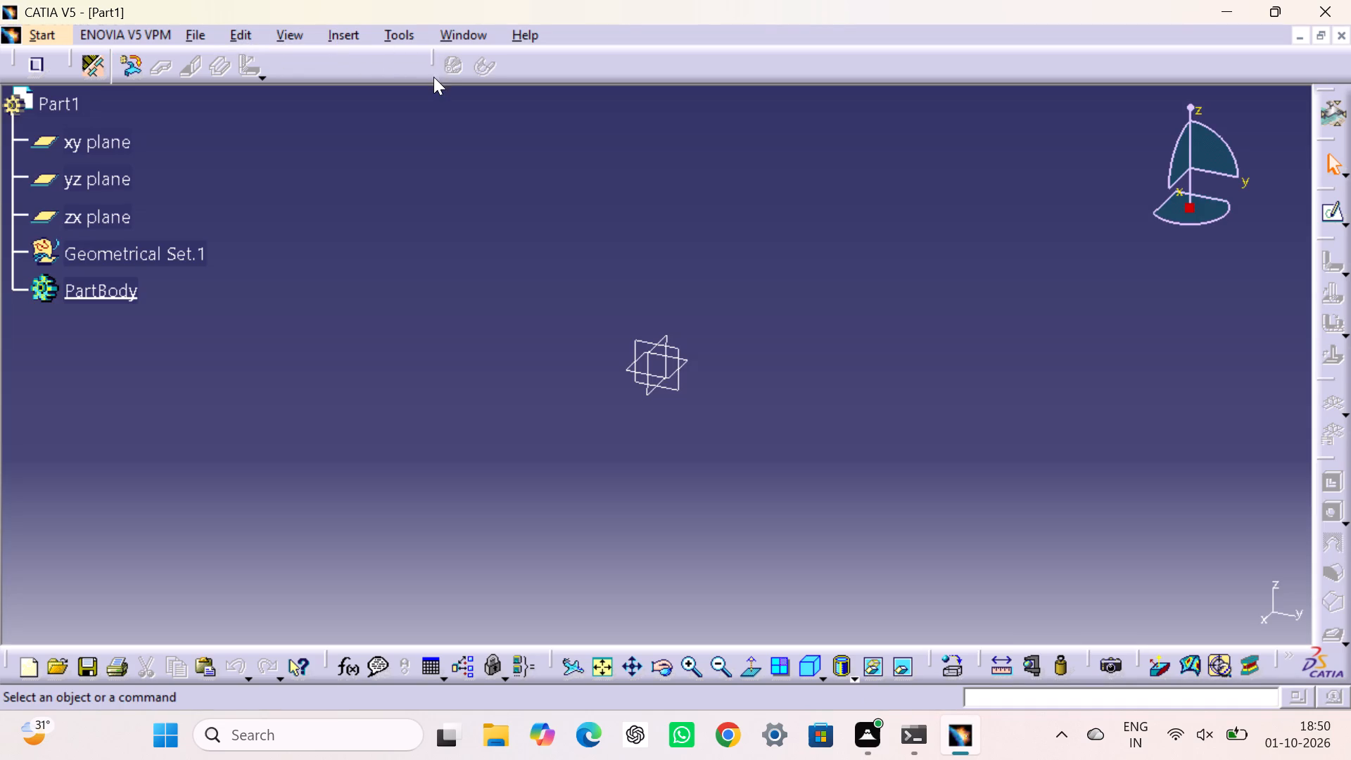
drag(431, 57, 304, 69)
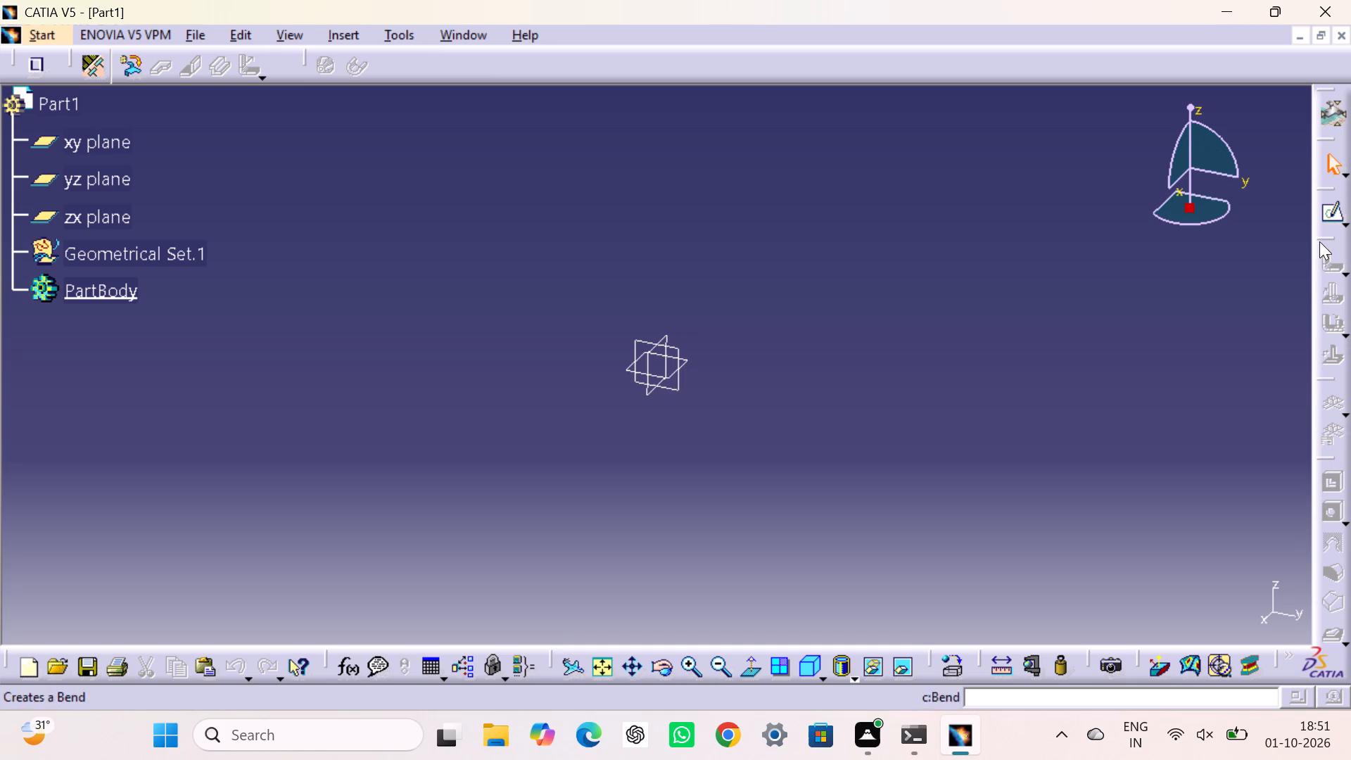
Dock the bending toolbar in the same row, after the rolled walls toolbar.
drag(1319, 241, 576, 29)
drag(577, 58, 463, 108)
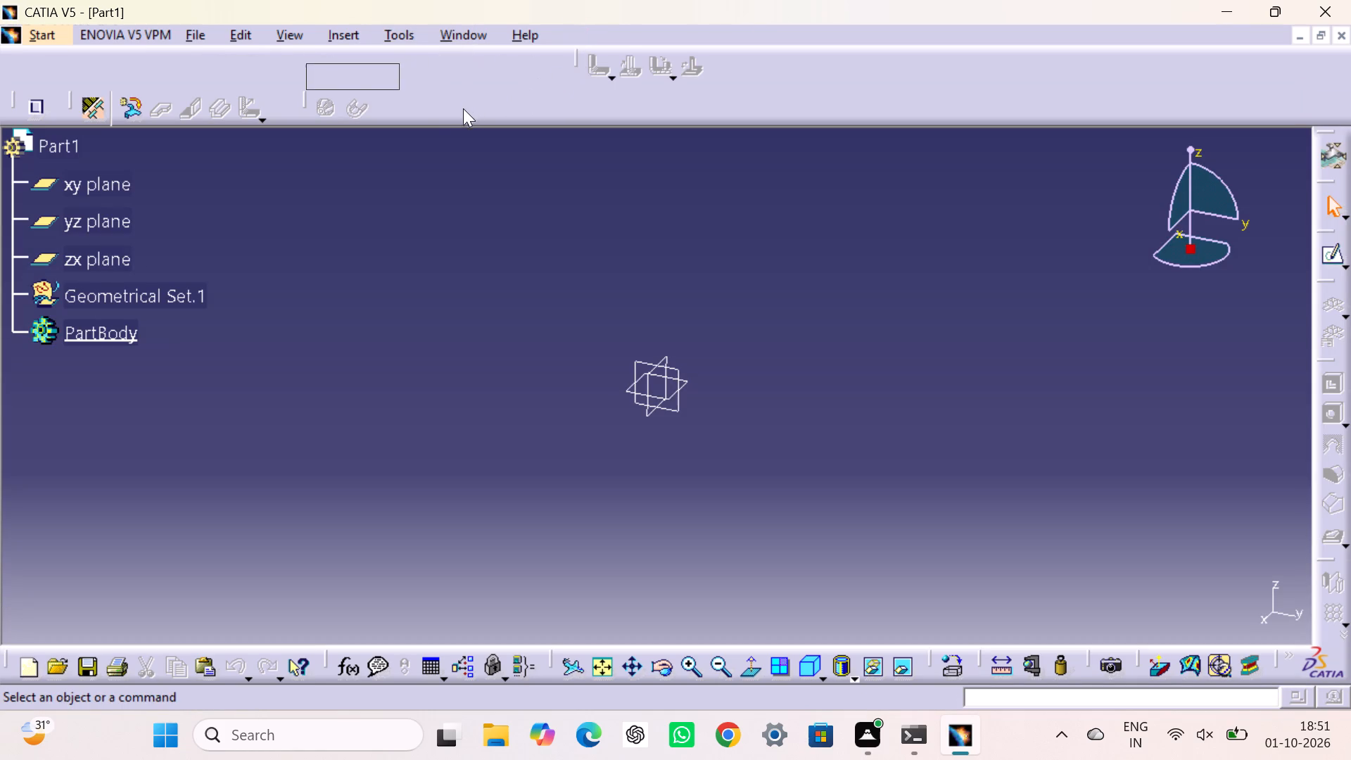
drag(463, 108, 434, 115)
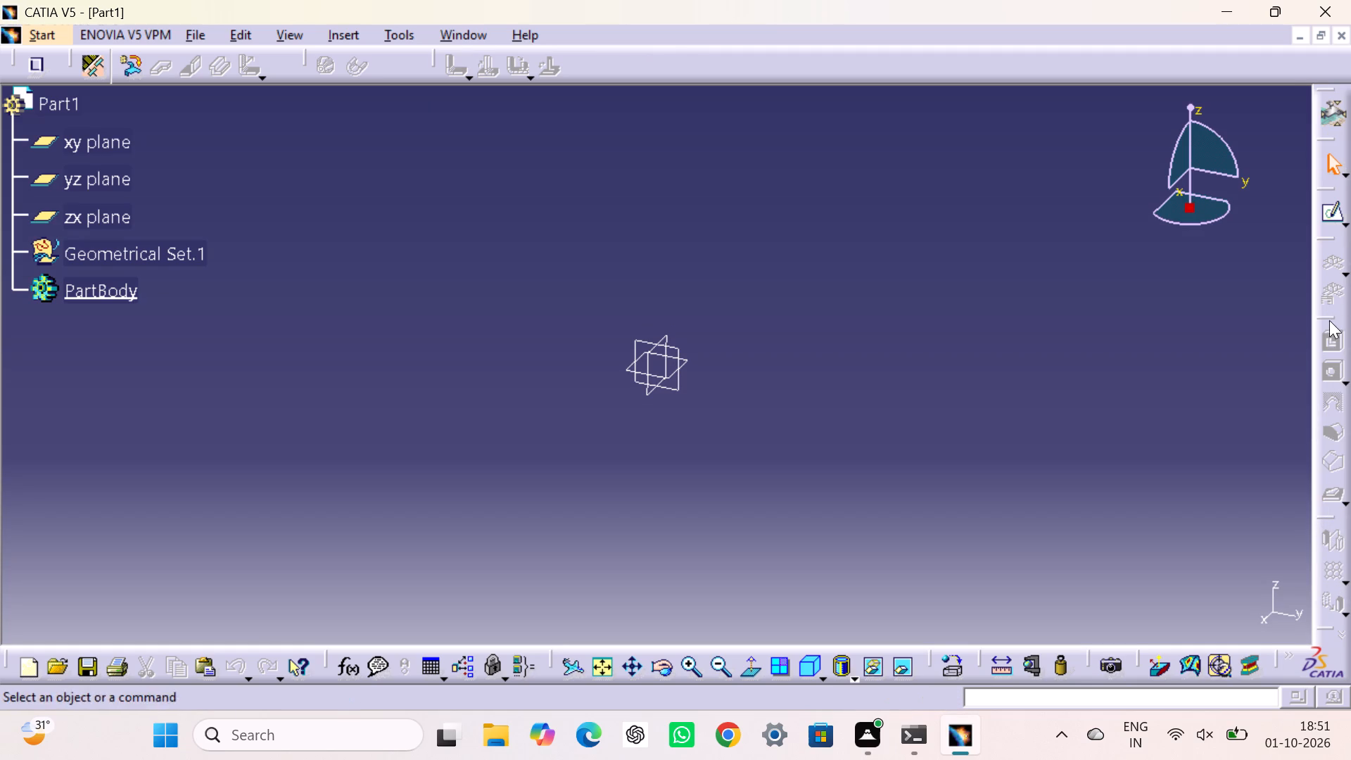
Dock the cutting and stamping toolbar after the bending toolbar and shift both along the row to close the gaps.
drag(1320, 318, 649, 0)
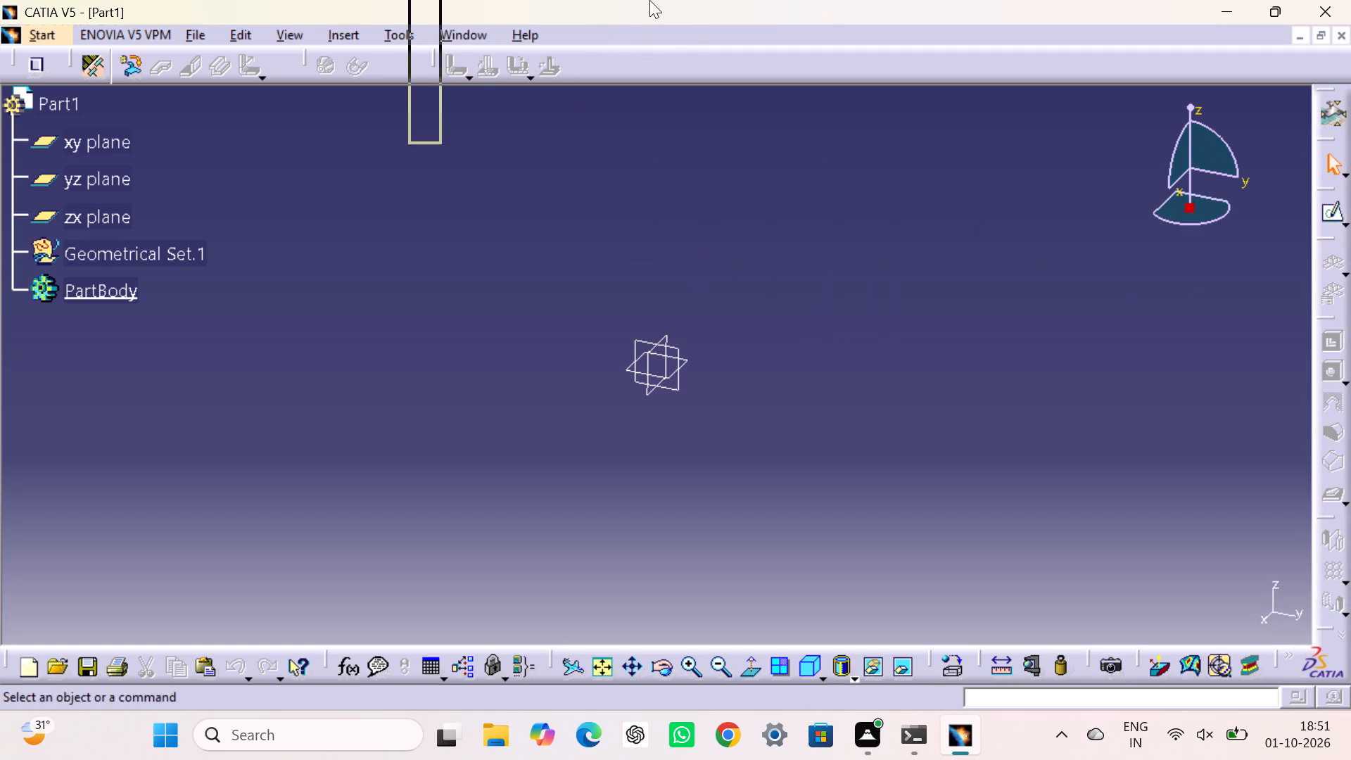
drag(649, 0, 800, 43)
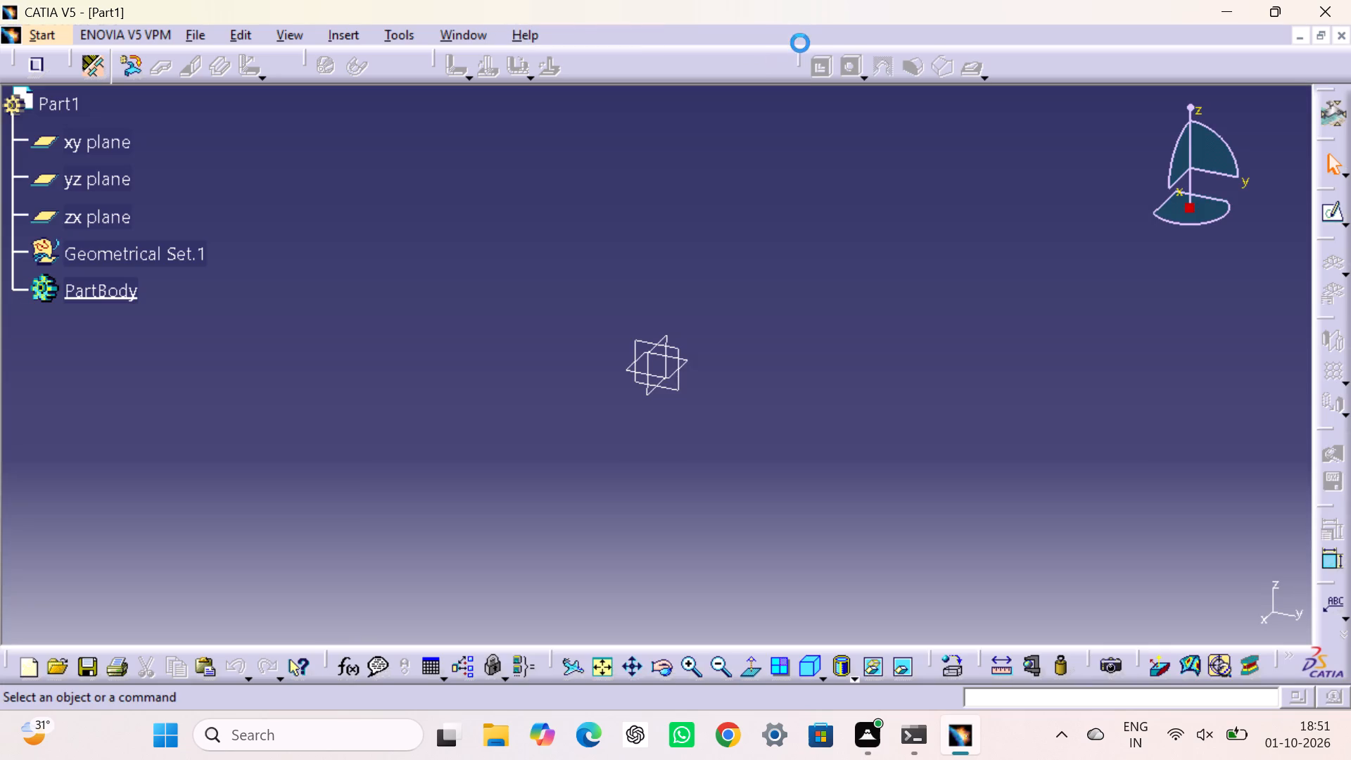
drag(802, 59, 657, 80)
drag(657, 80, 640, 74)
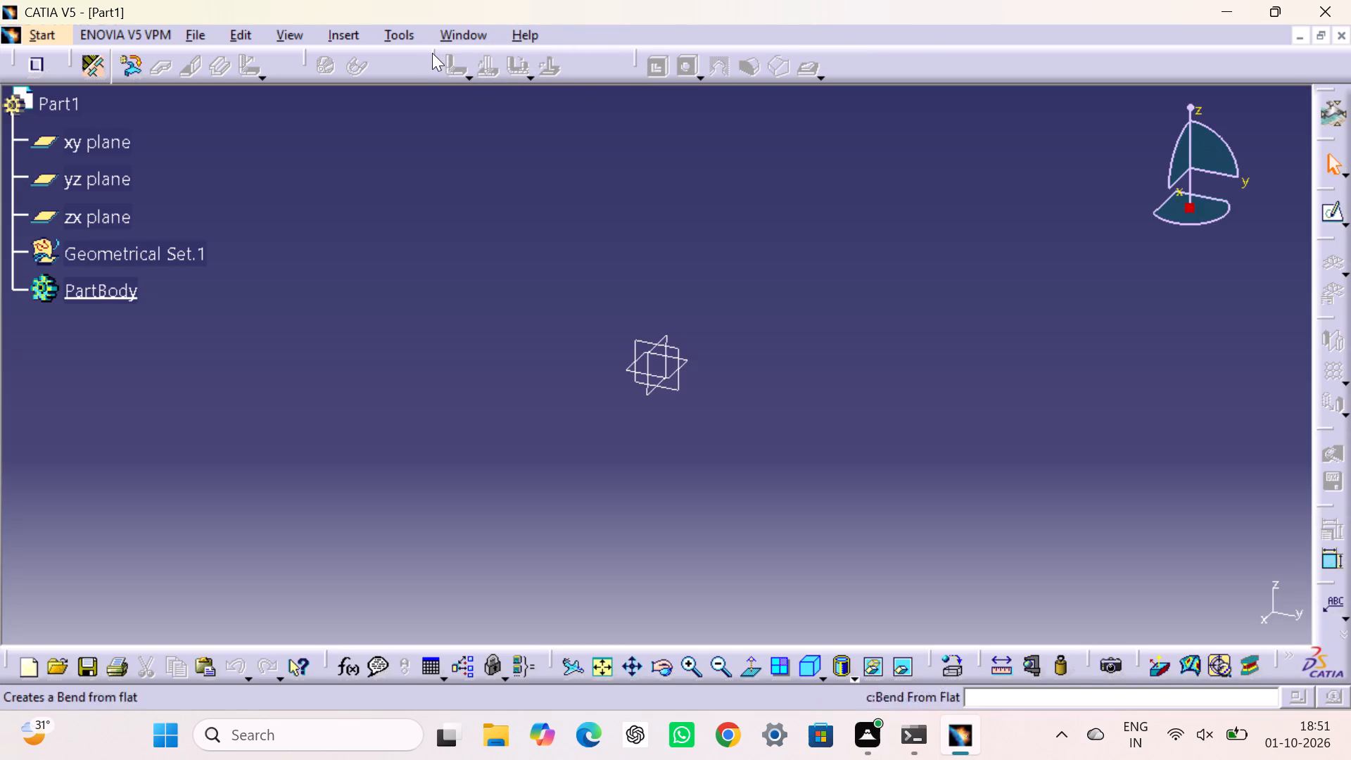
drag(431, 52, 383, 53)
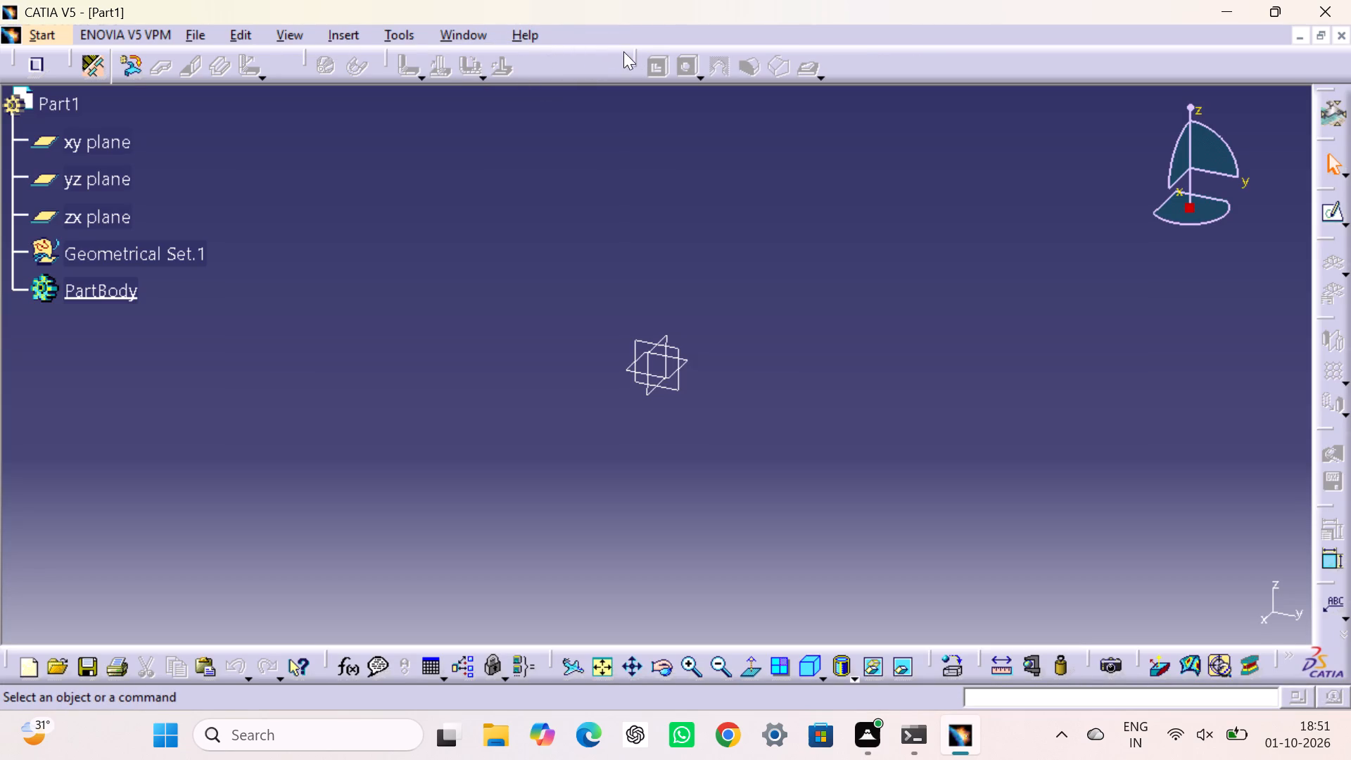
drag(634, 51, 536, 57)
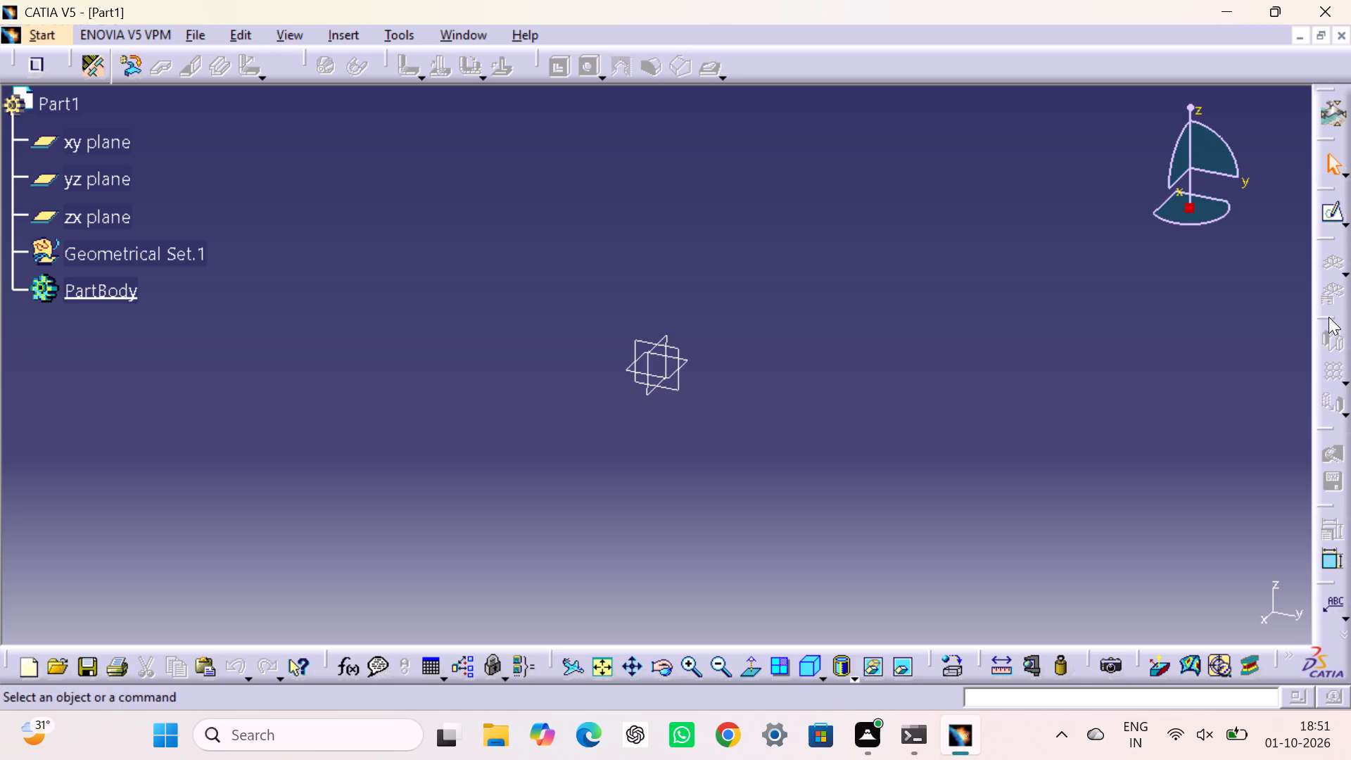
Dock the transformation toolbar with the mirror and pattern commands in the row, after the cutting and stamping toolbar.
drag(1328, 317, 935, 20)
drag(935, 20, 928, 32)
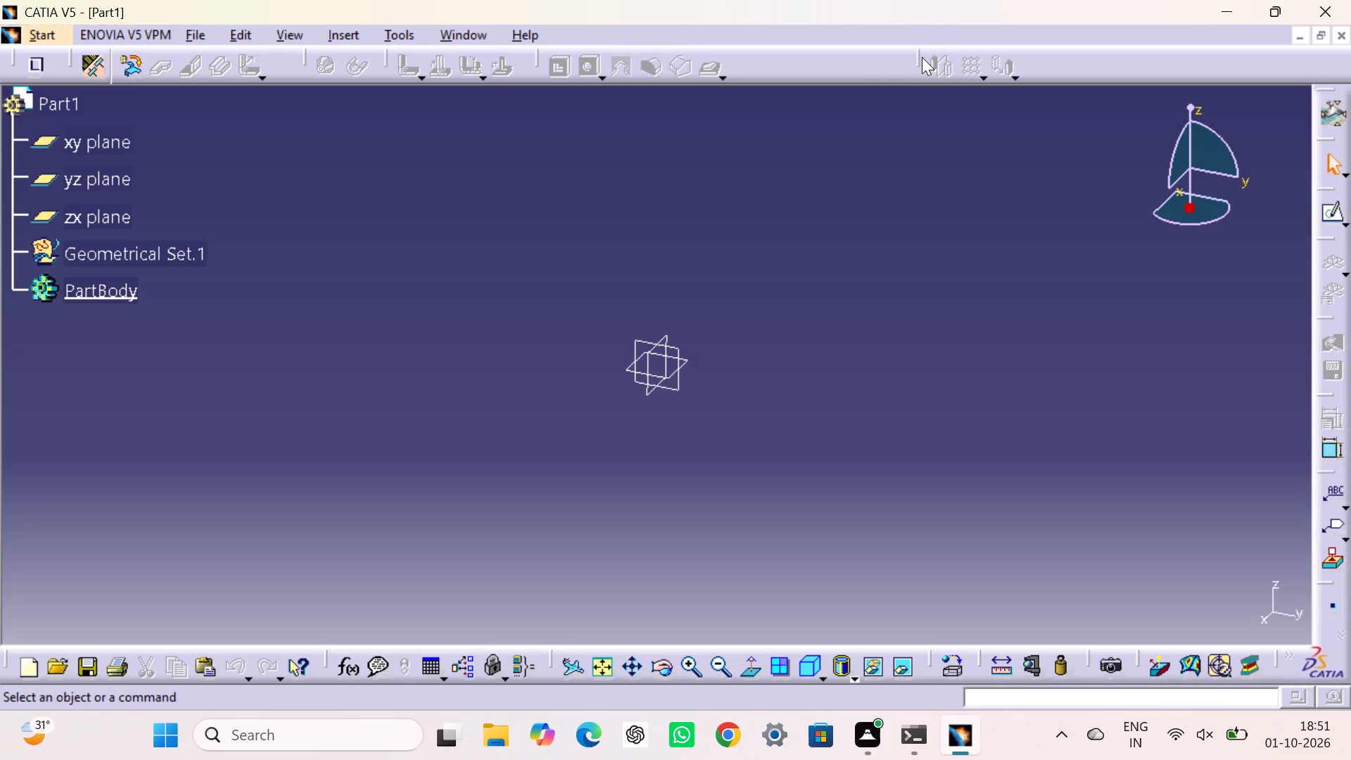
drag(917, 58, 761, 63)
drag(761, 63, 754, 62)
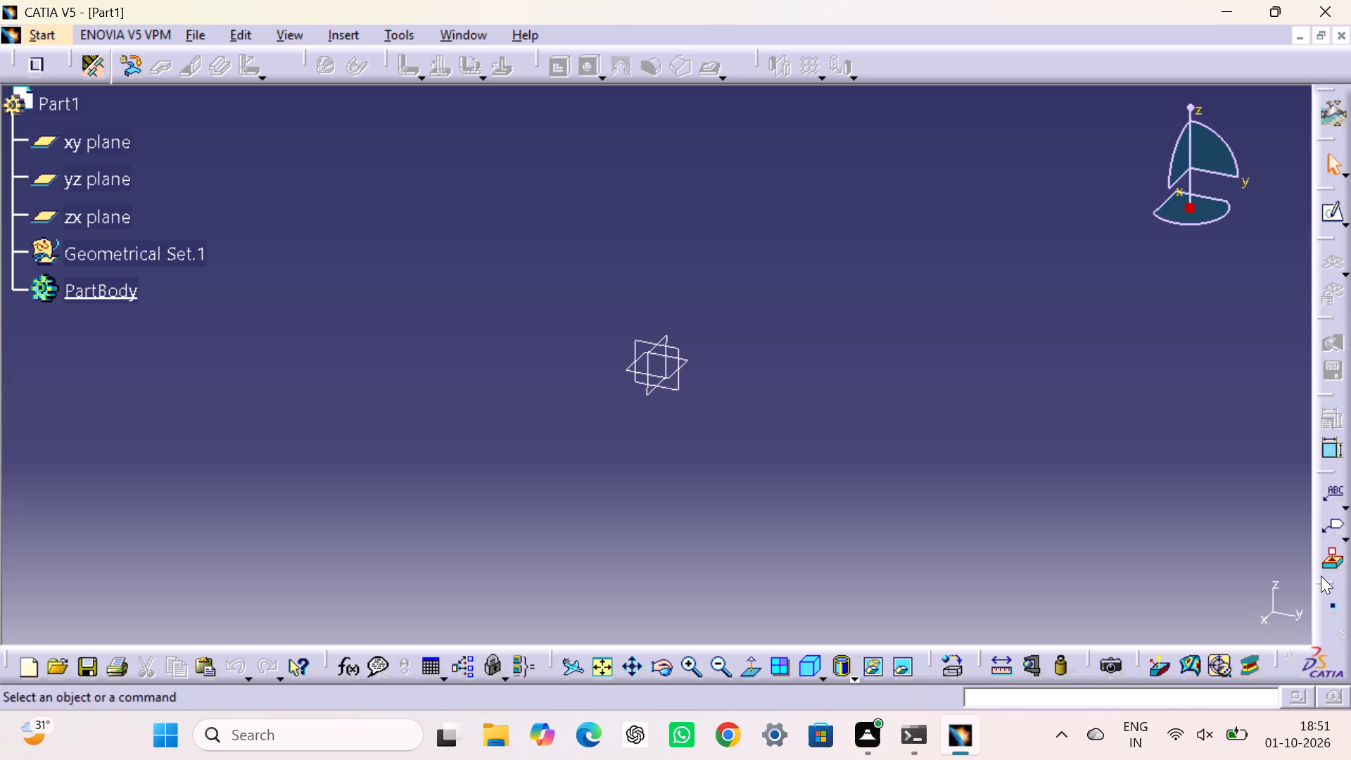
Undock the annotations toolbar and redock it in the vertical stack after the point, line and plane toolbar.
drag(1324, 475, 1148, 337)
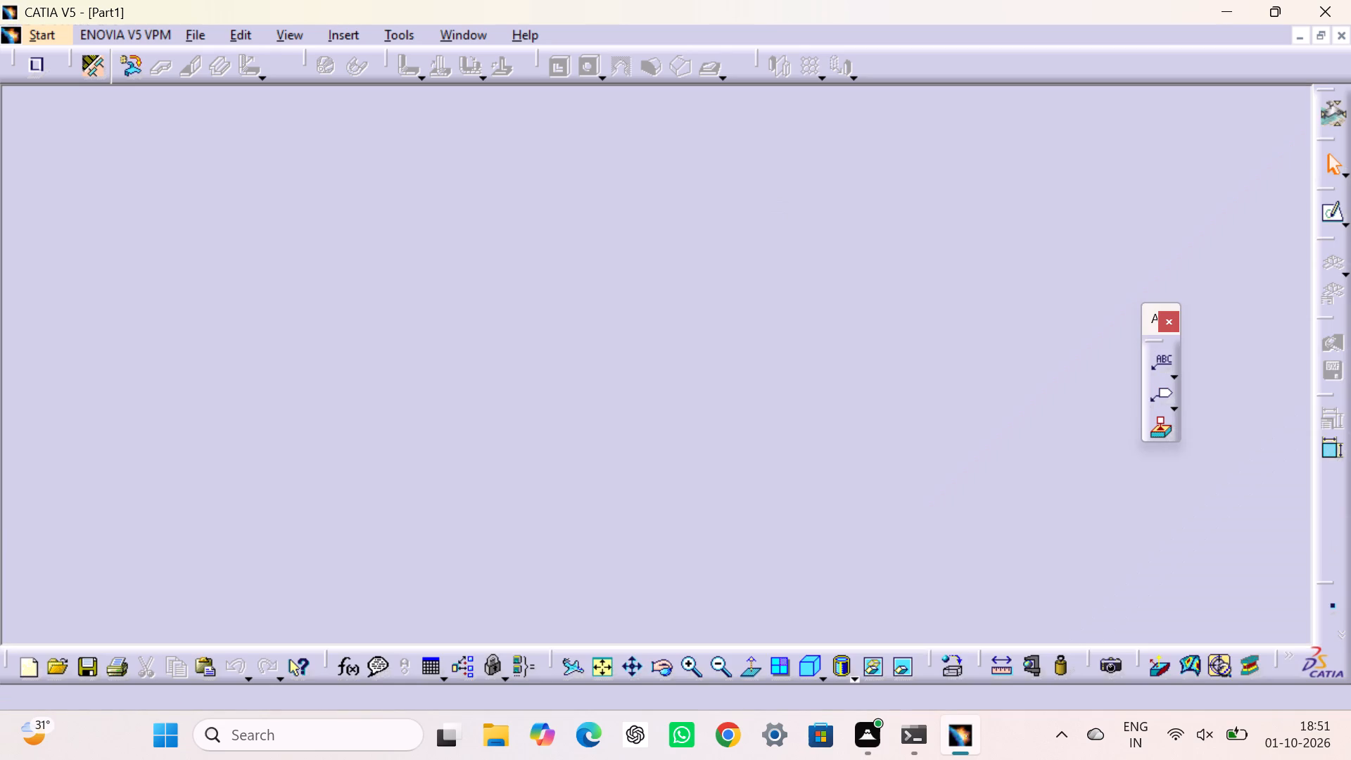
drag(1143, 313, 1336, 608)
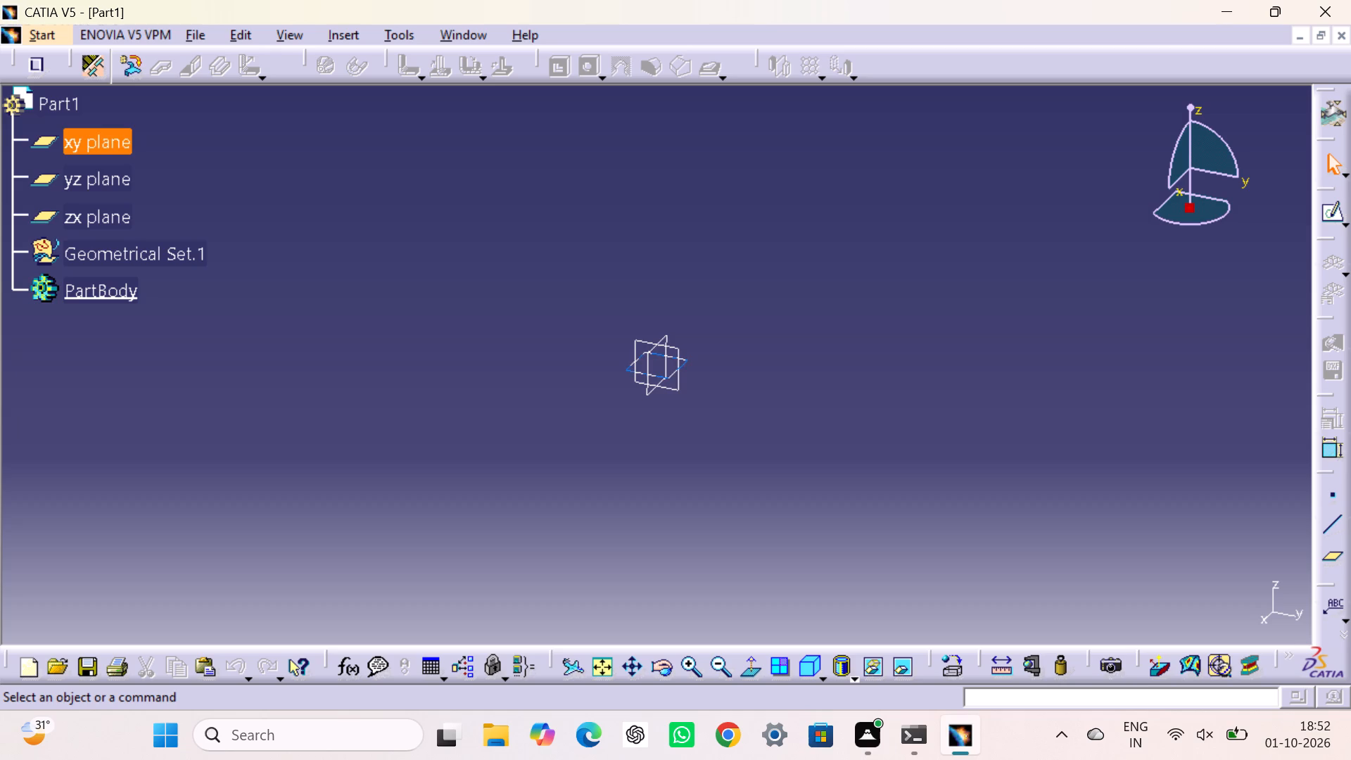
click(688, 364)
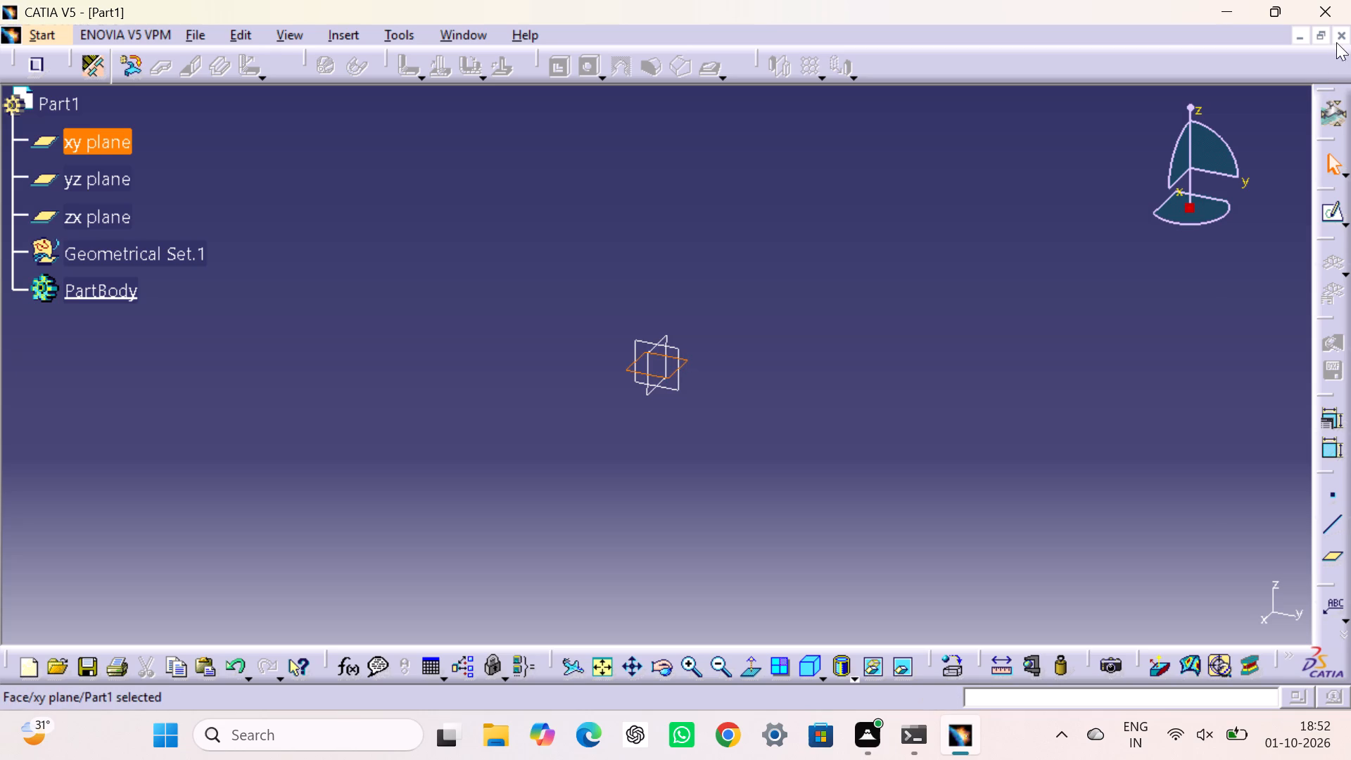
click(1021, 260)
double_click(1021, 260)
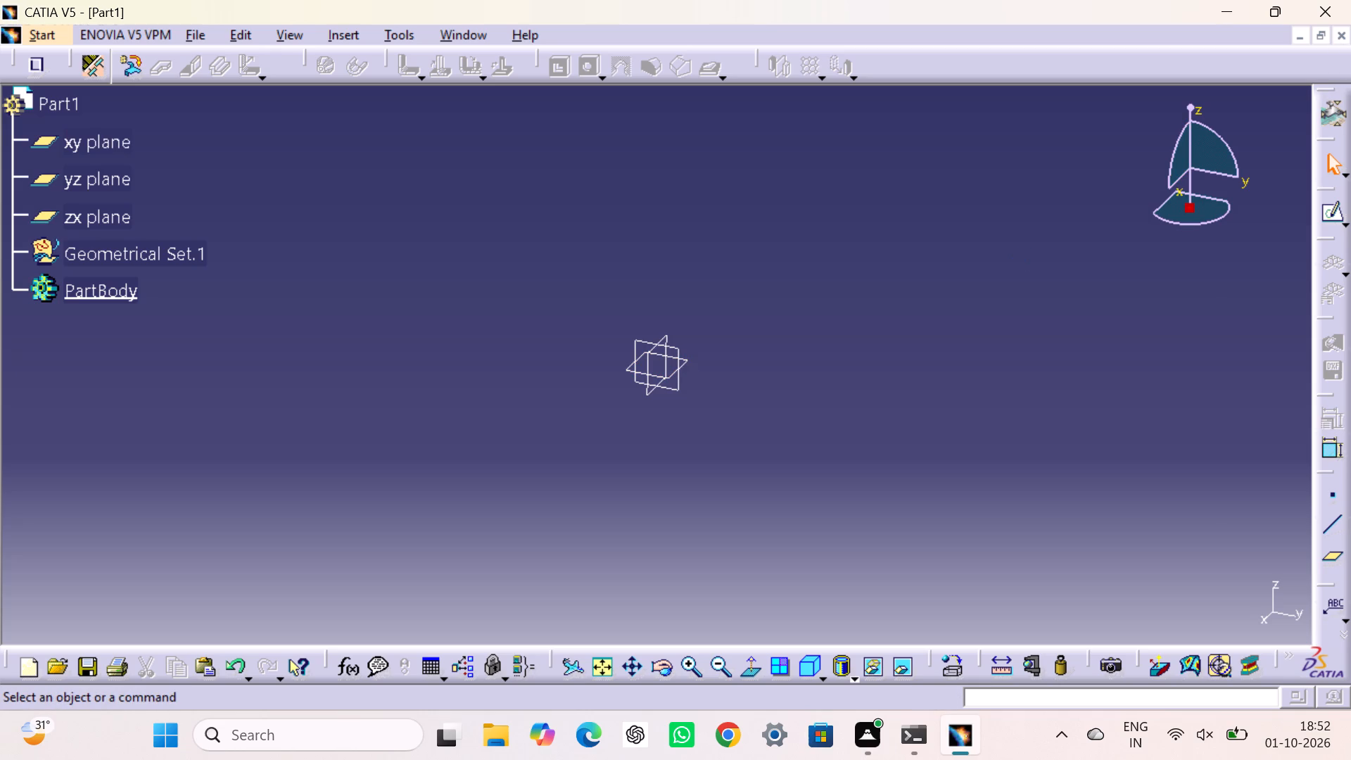
Close the empty Part1 document.
click(1338, 37)
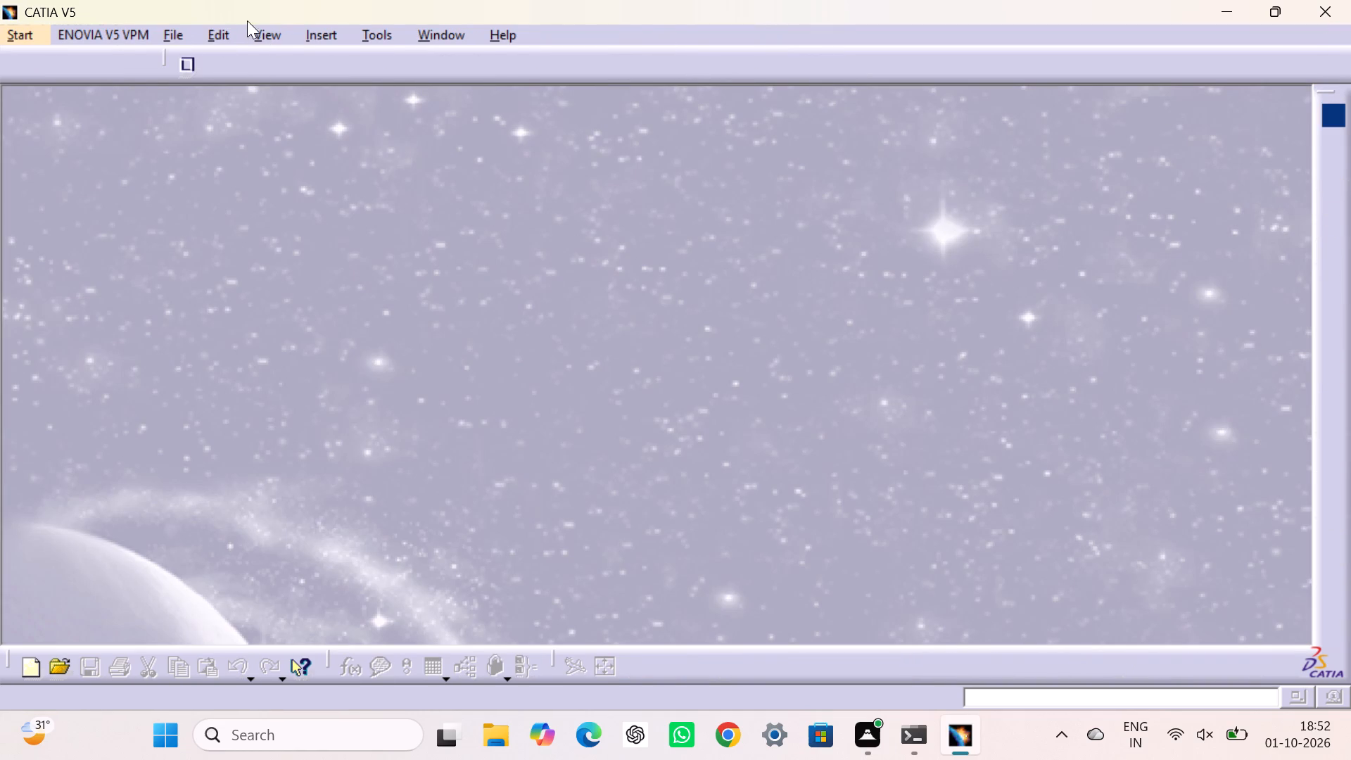
Start a new part in the Sheet Metal Design workbench.
click(36, 25)
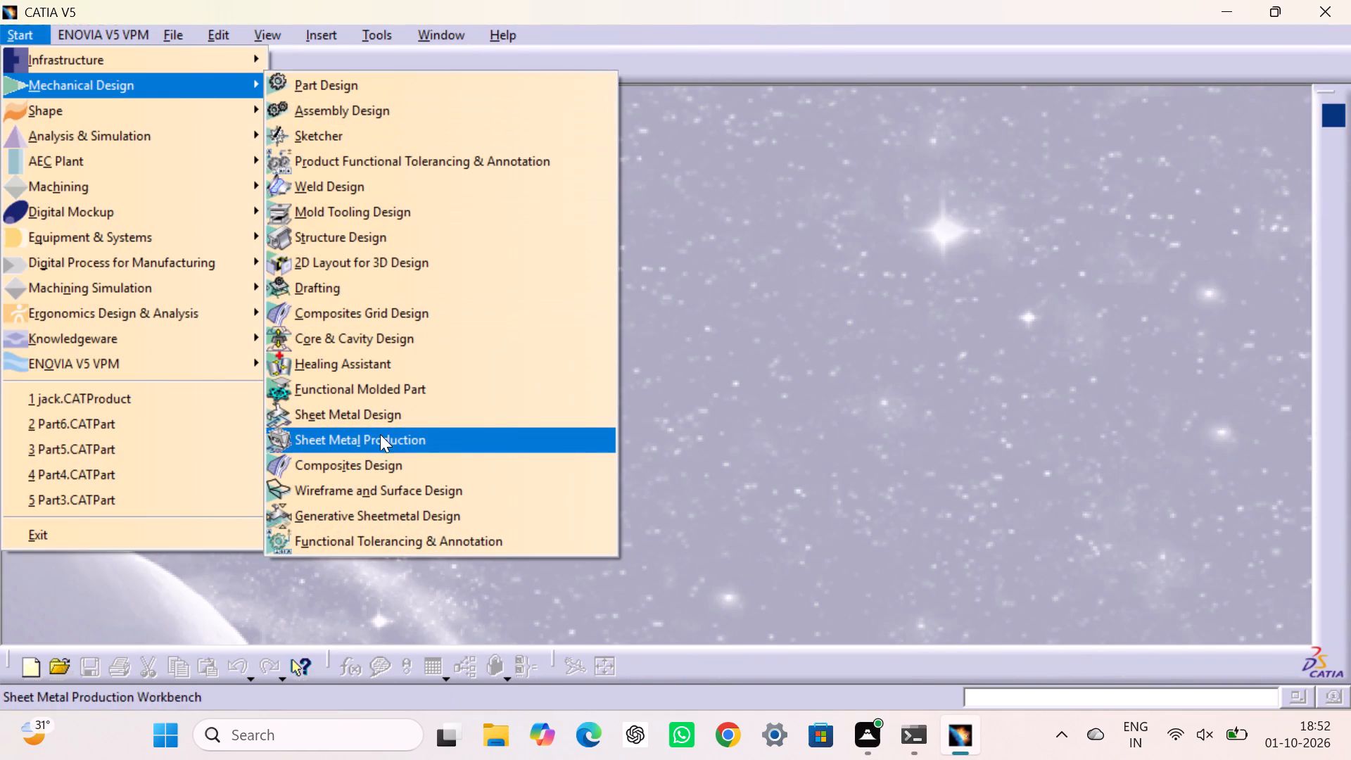
click(379, 414)
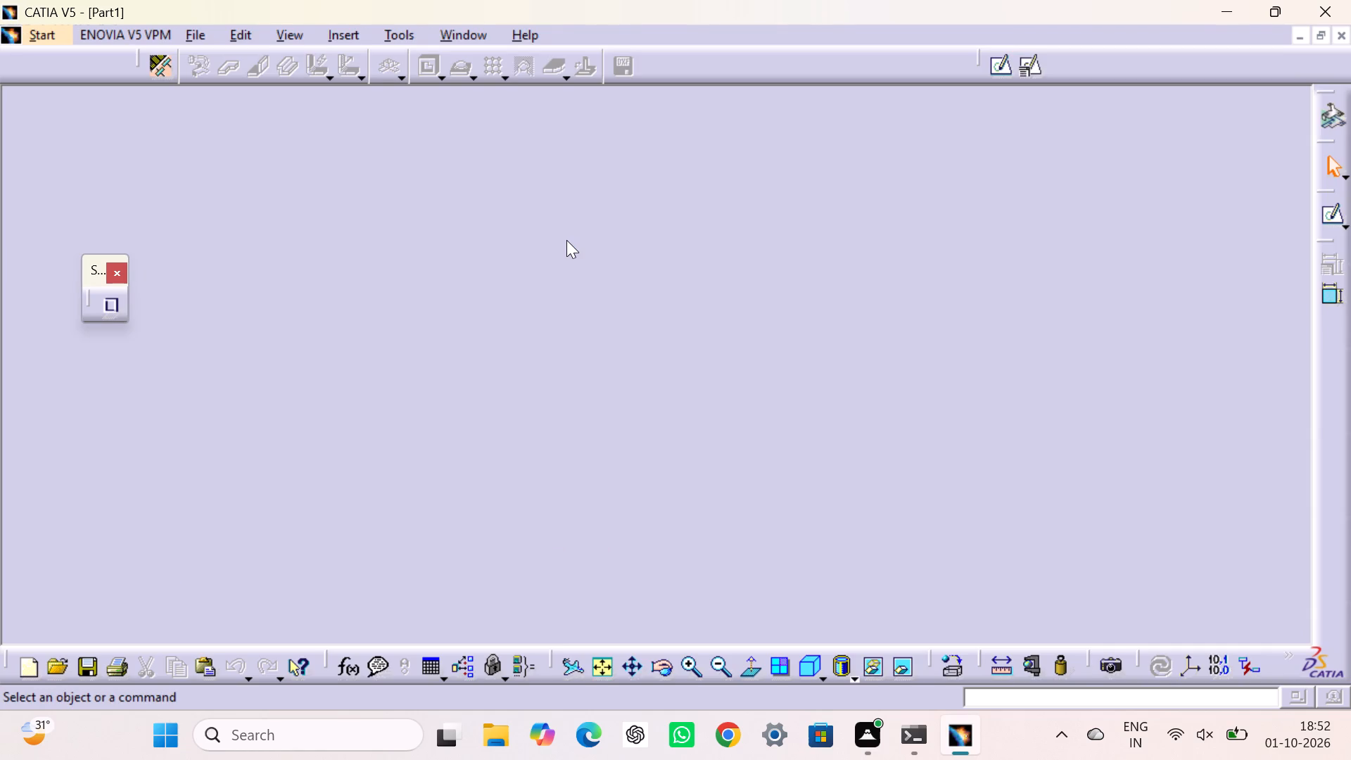
Dock the floating Stop Recording toolbar at the start of the upper toolbar row, before the sheet metal parameters command.
drag(93, 276, 39, 101)
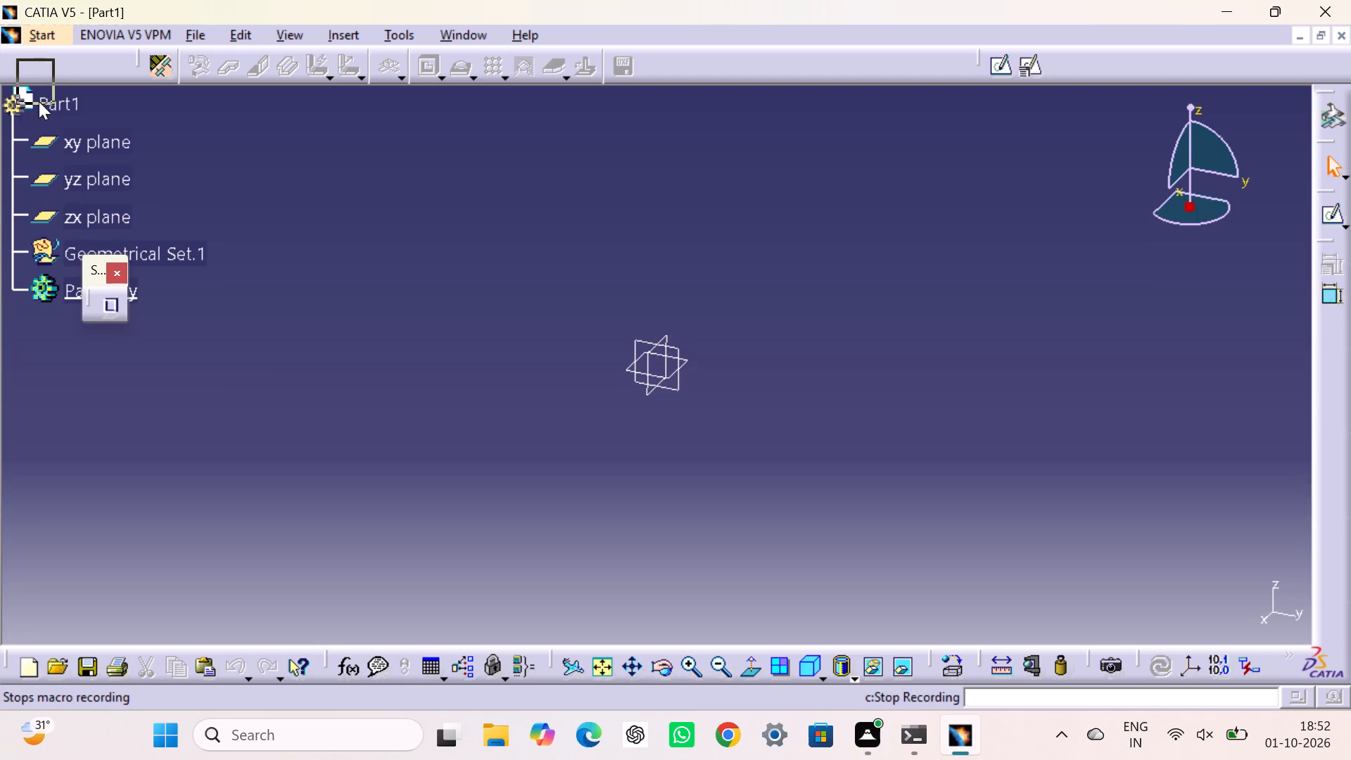
drag(39, 101, 41, 70)
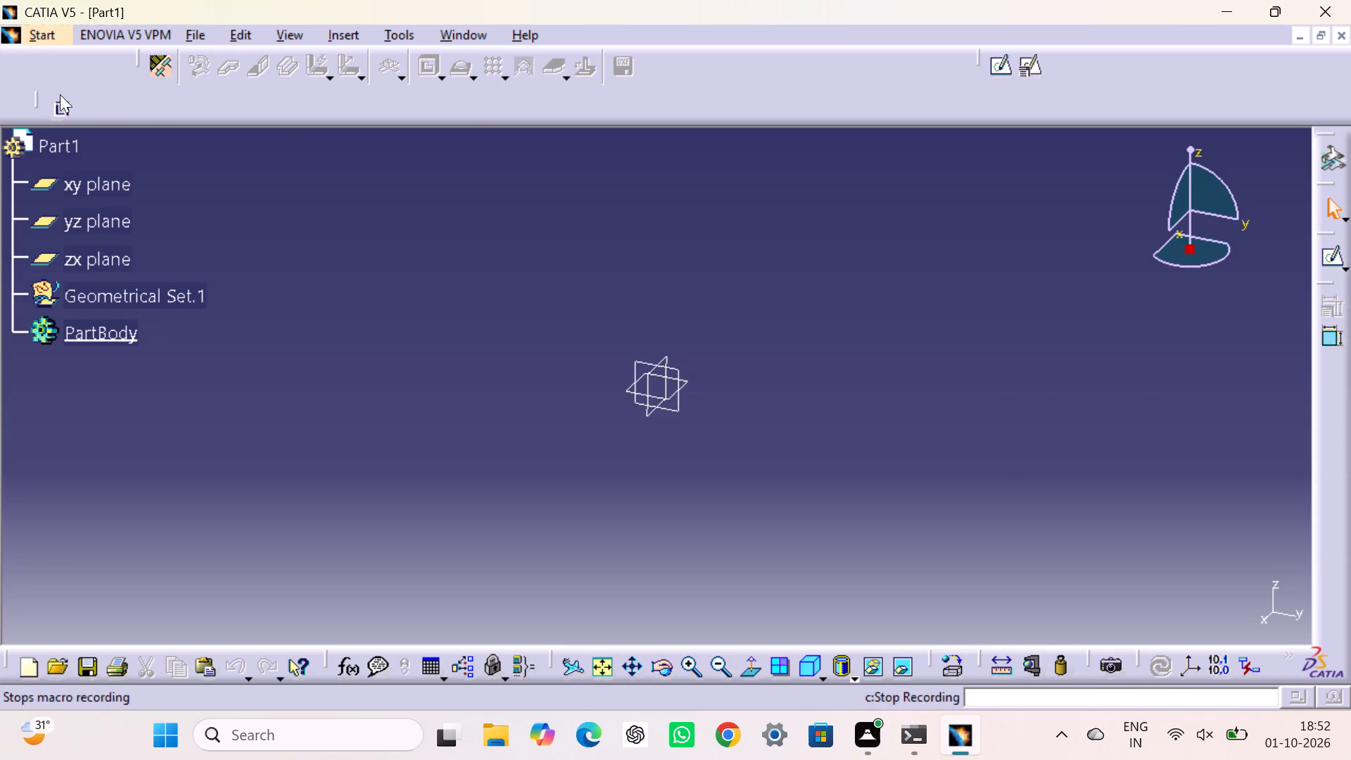
drag(34, 96, 35, 67)
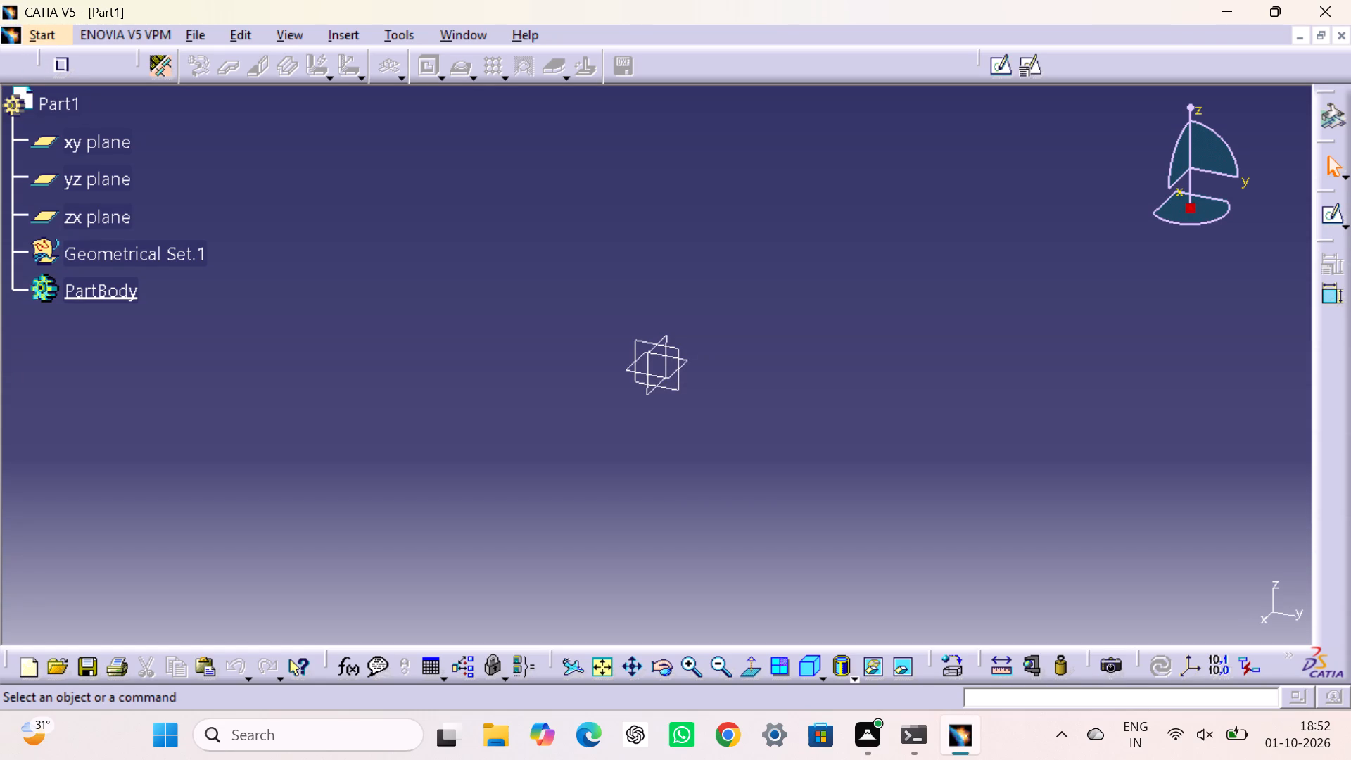
Create a positioned sketch on the xy plane with its axes swapped and the V direction reversed.
click(689, 361)
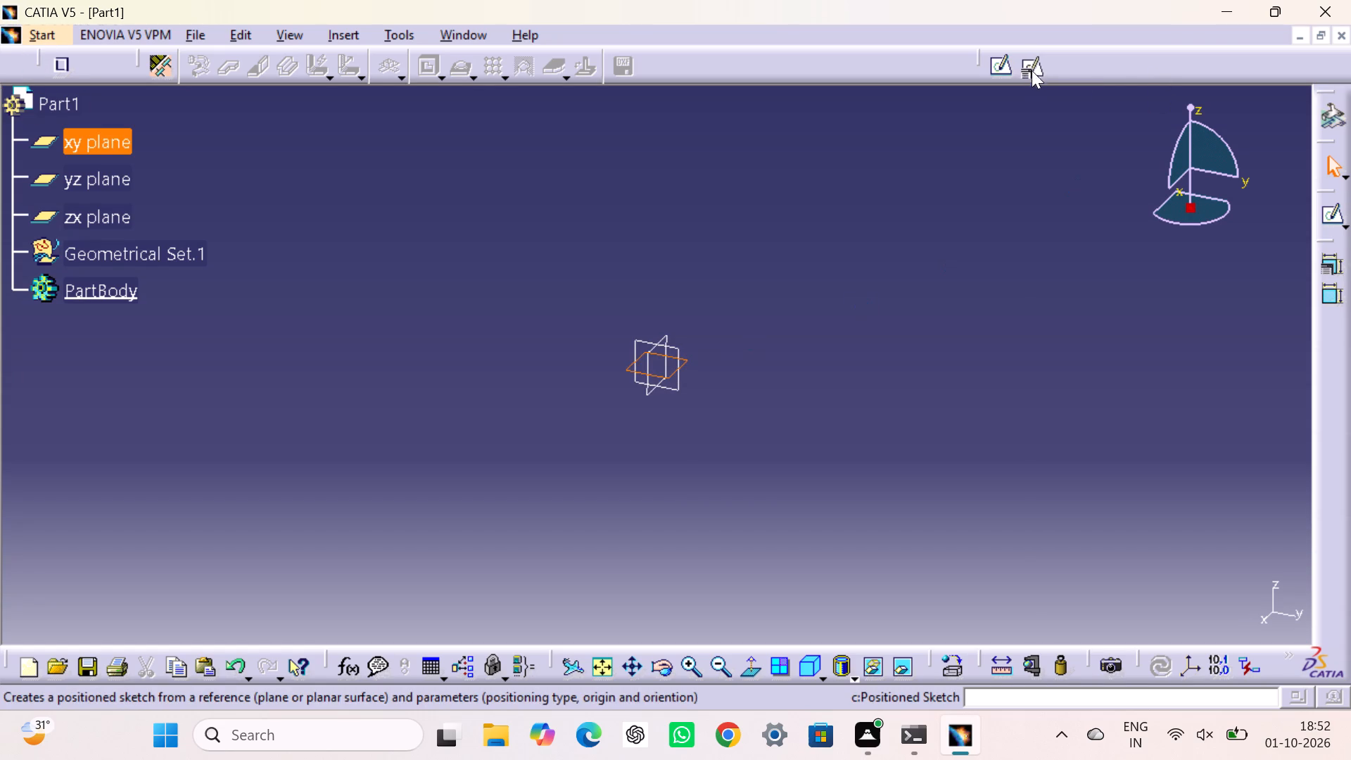
click(1033, 68)
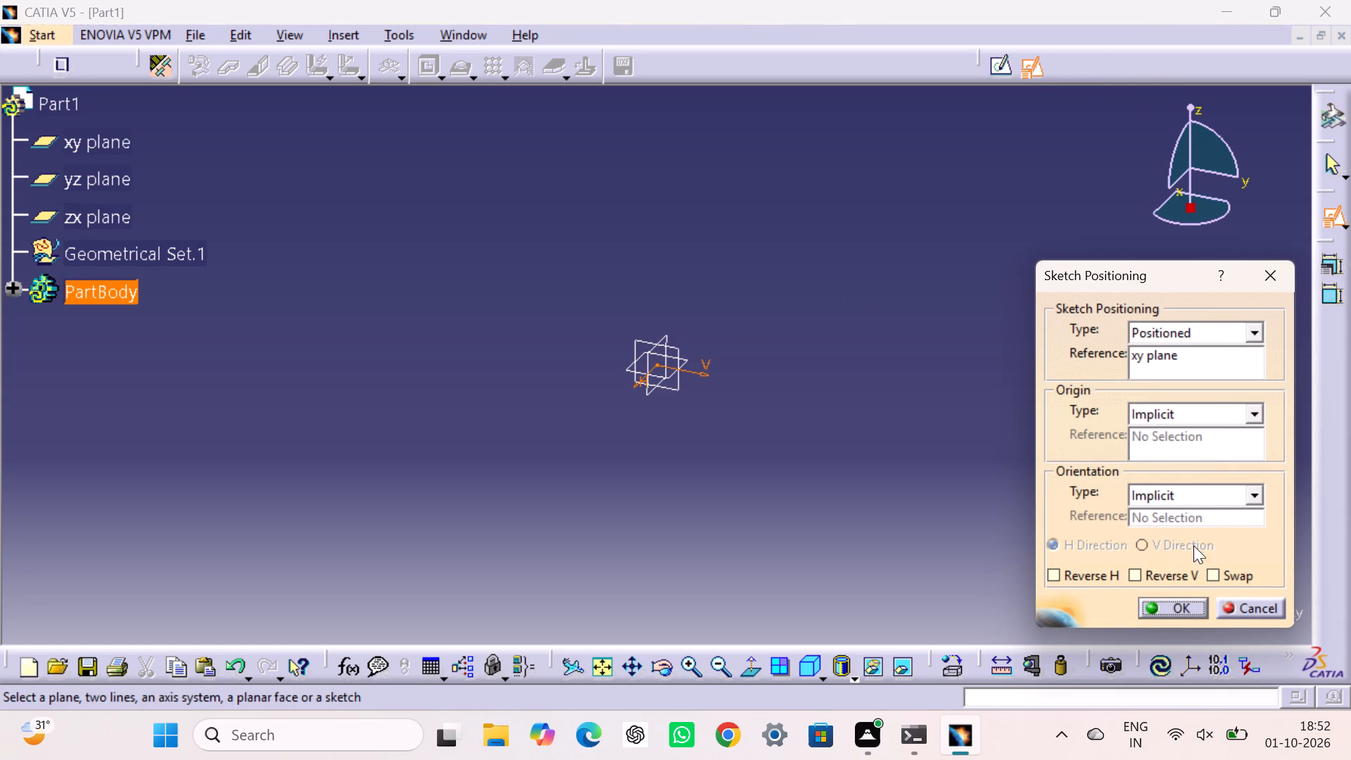
click(1219, 578)
click(1144, 577)
click(1168, 610)
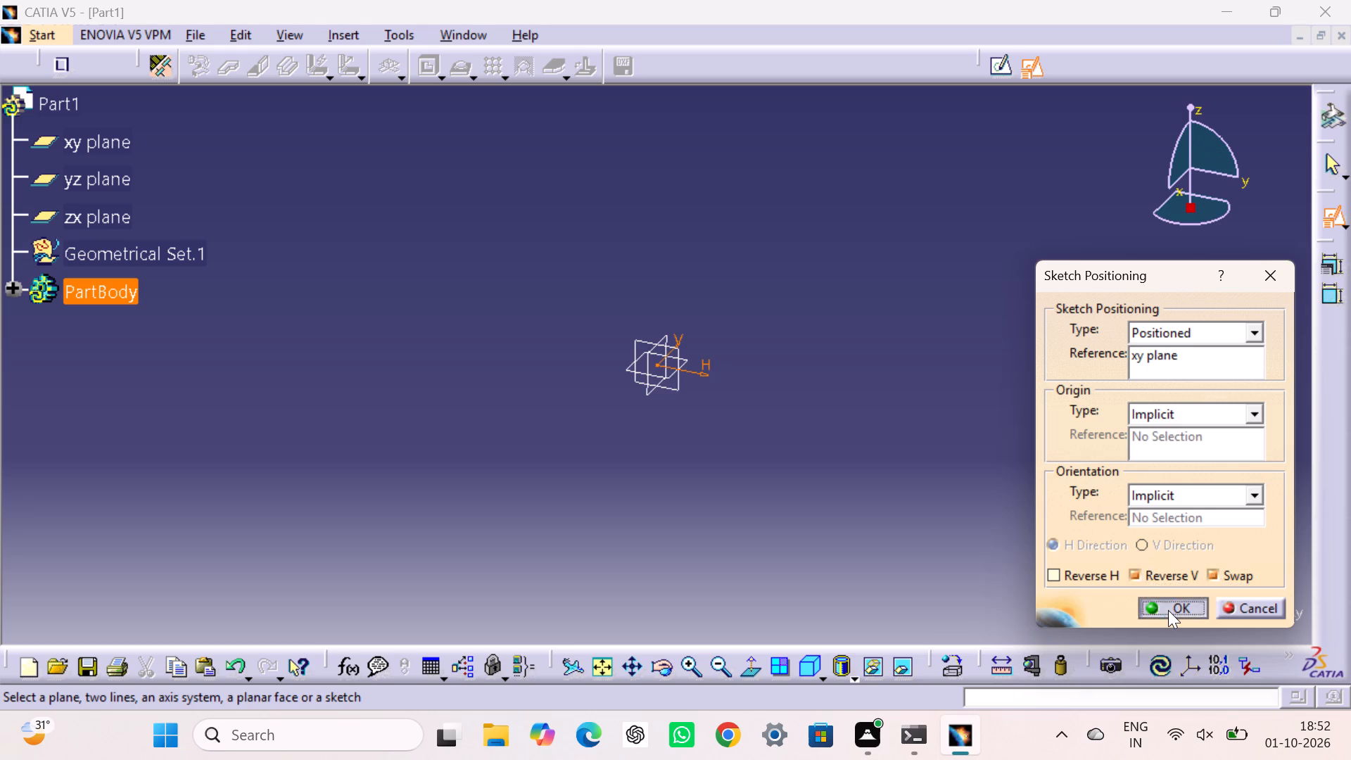
click(927, 277)
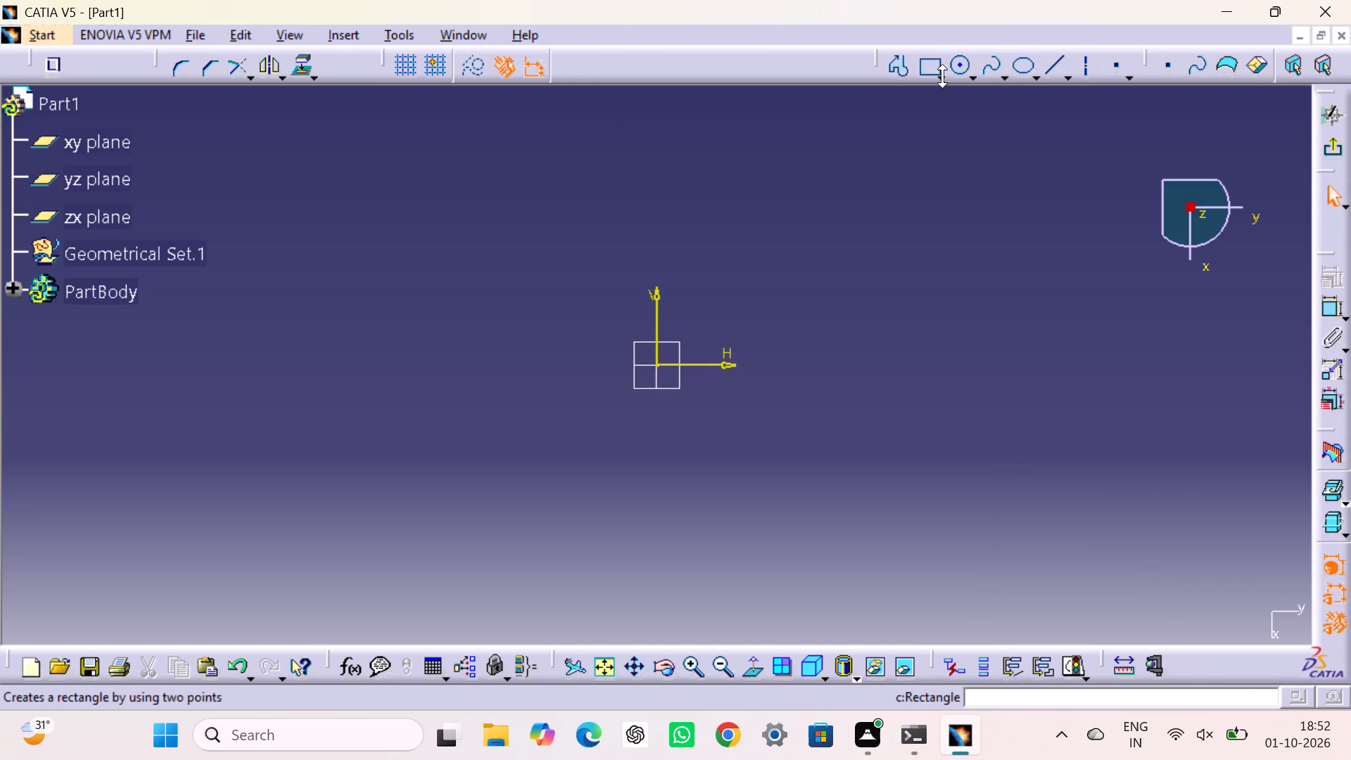
Sketch a centered rectangle about 122 mm wide and 104 mm high on the sketch origin.
click(942, 76)
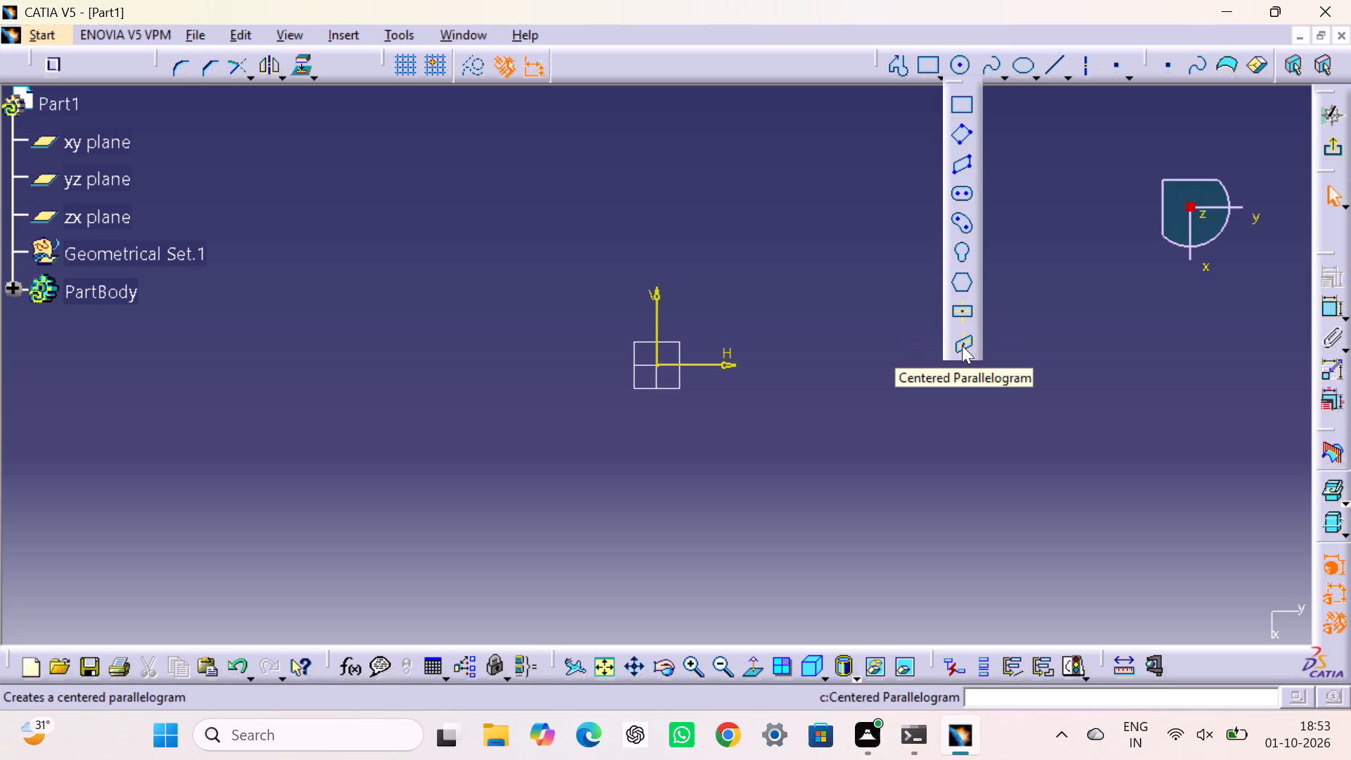
click(963, 307)
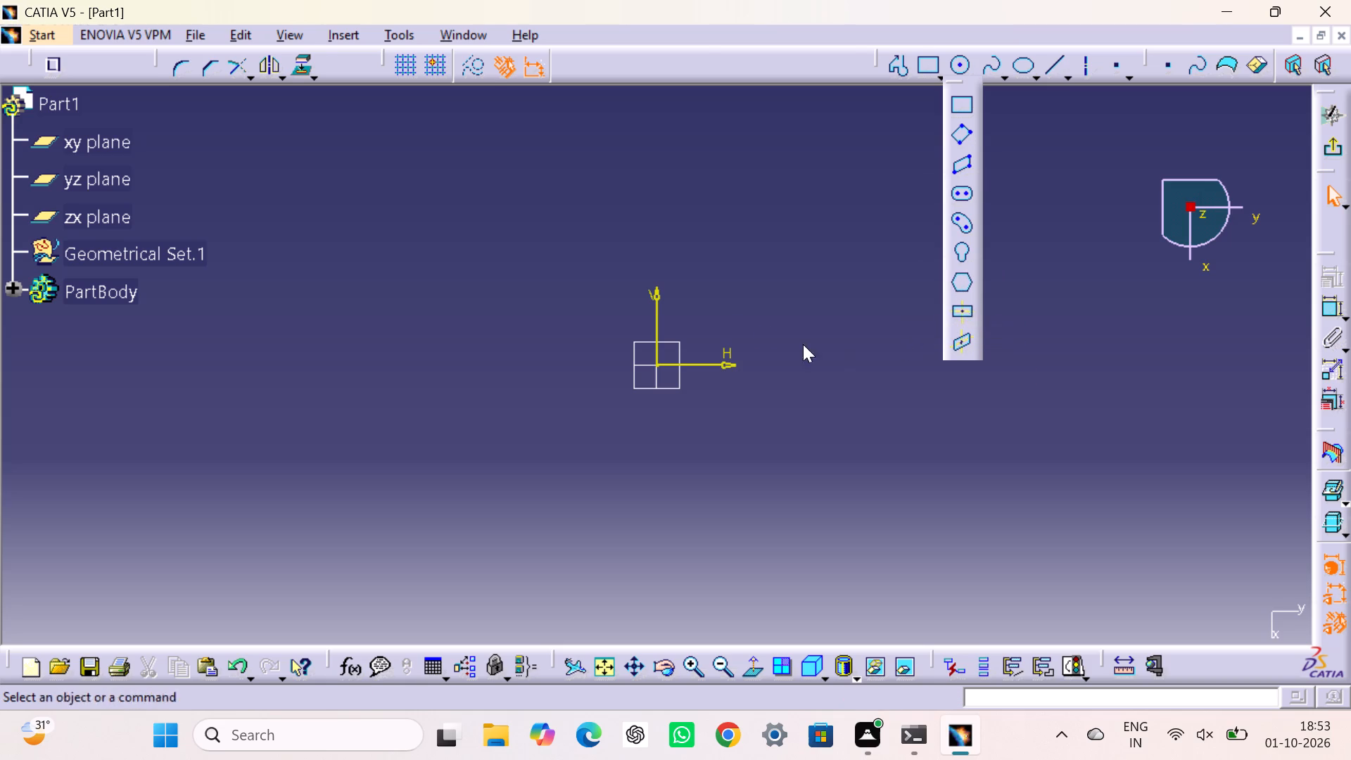
click(657, 363)
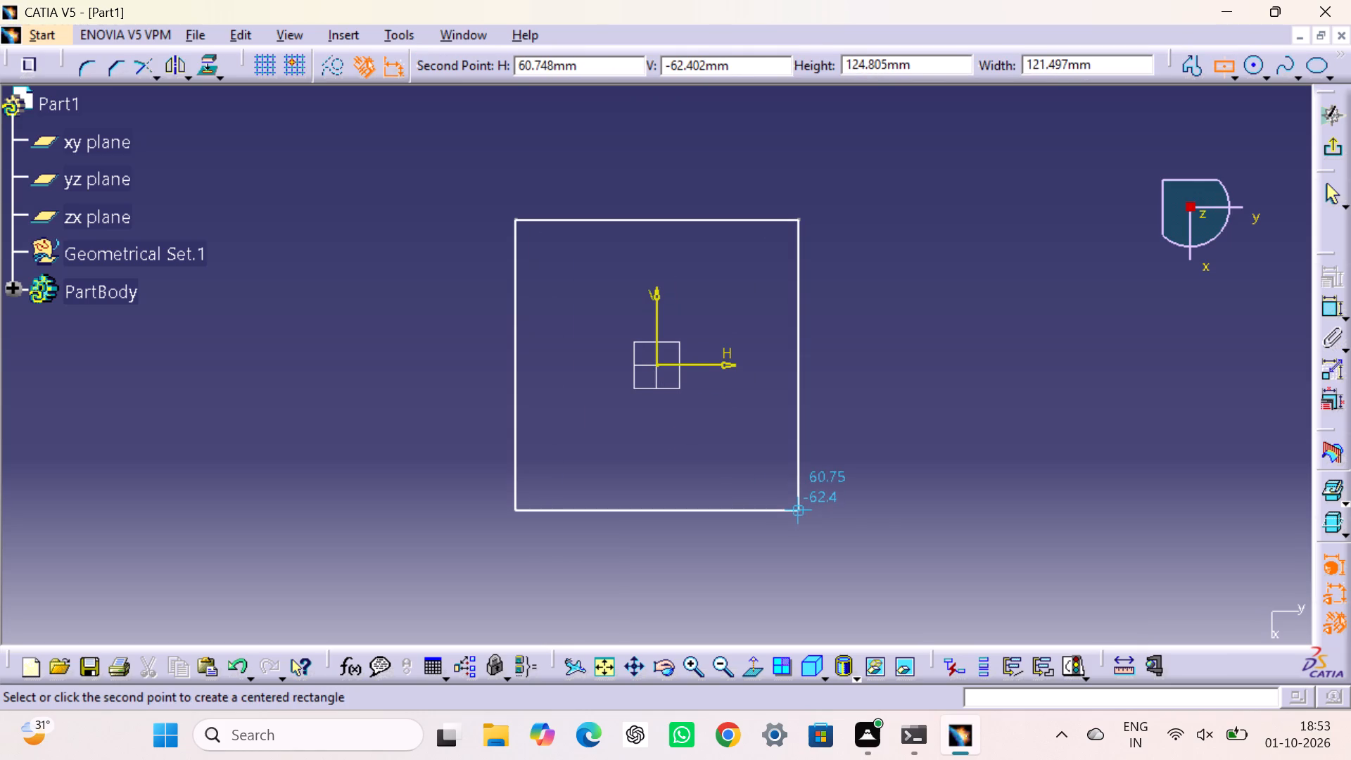
click(798, 486)
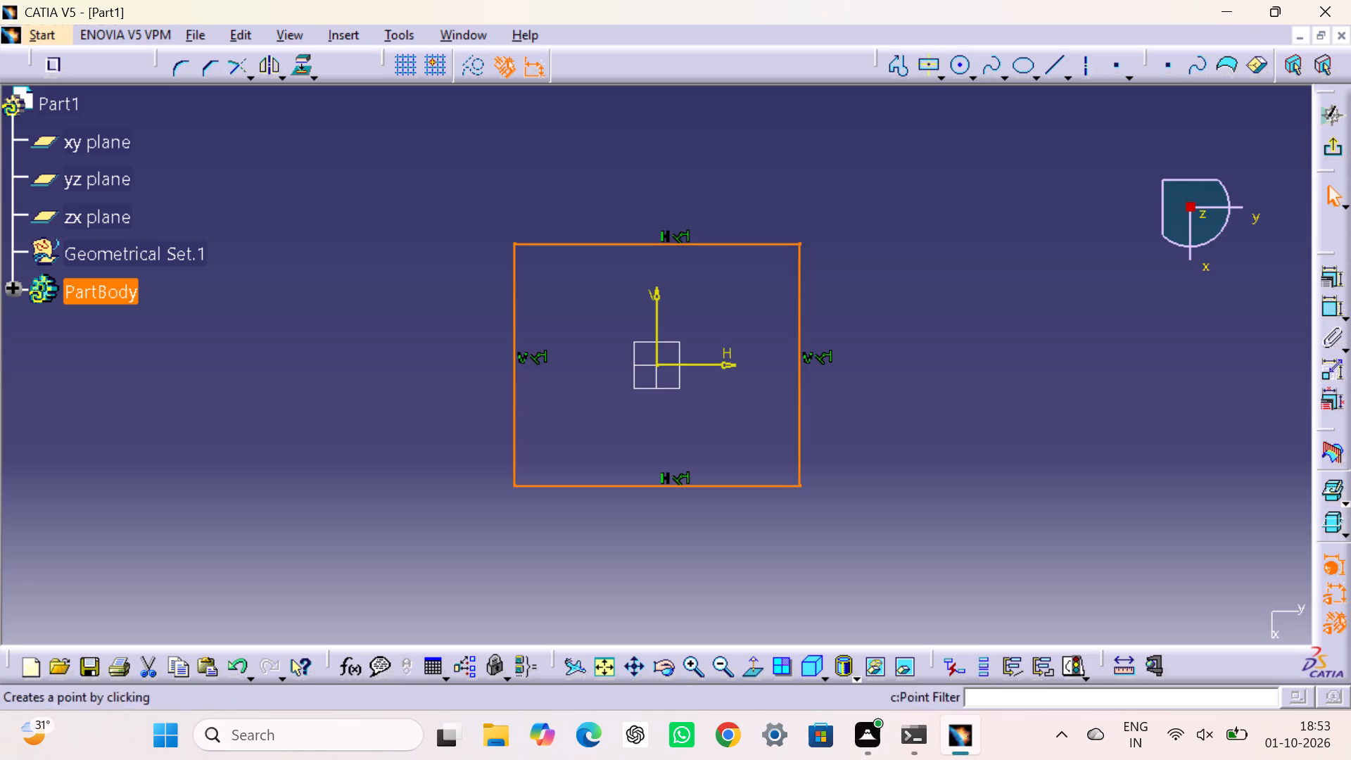
click(1051, 264)
Dimension the rectangle's width above its upper edge and its height beside the edge on the positive H side.
double_click(1327, 300)
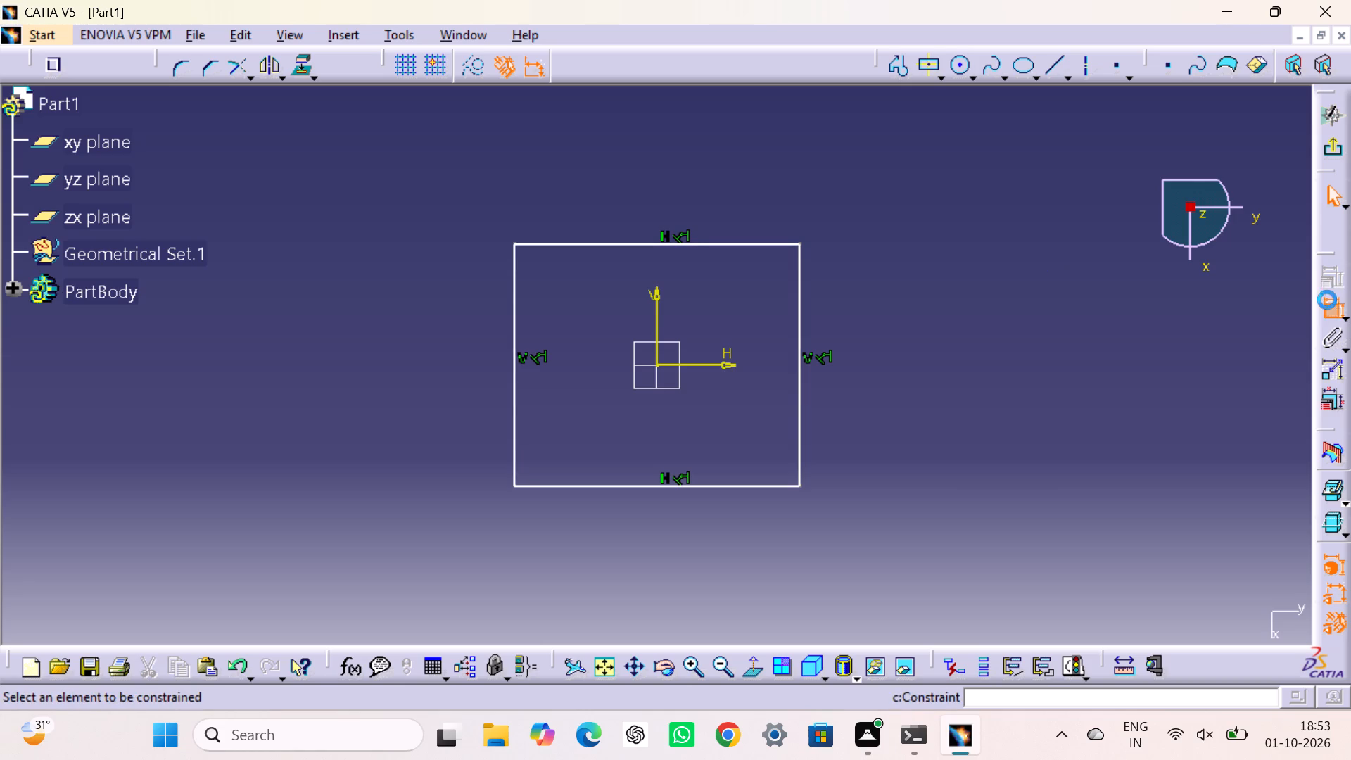
drag(741, 243, 740, 235)
click(732, 193)
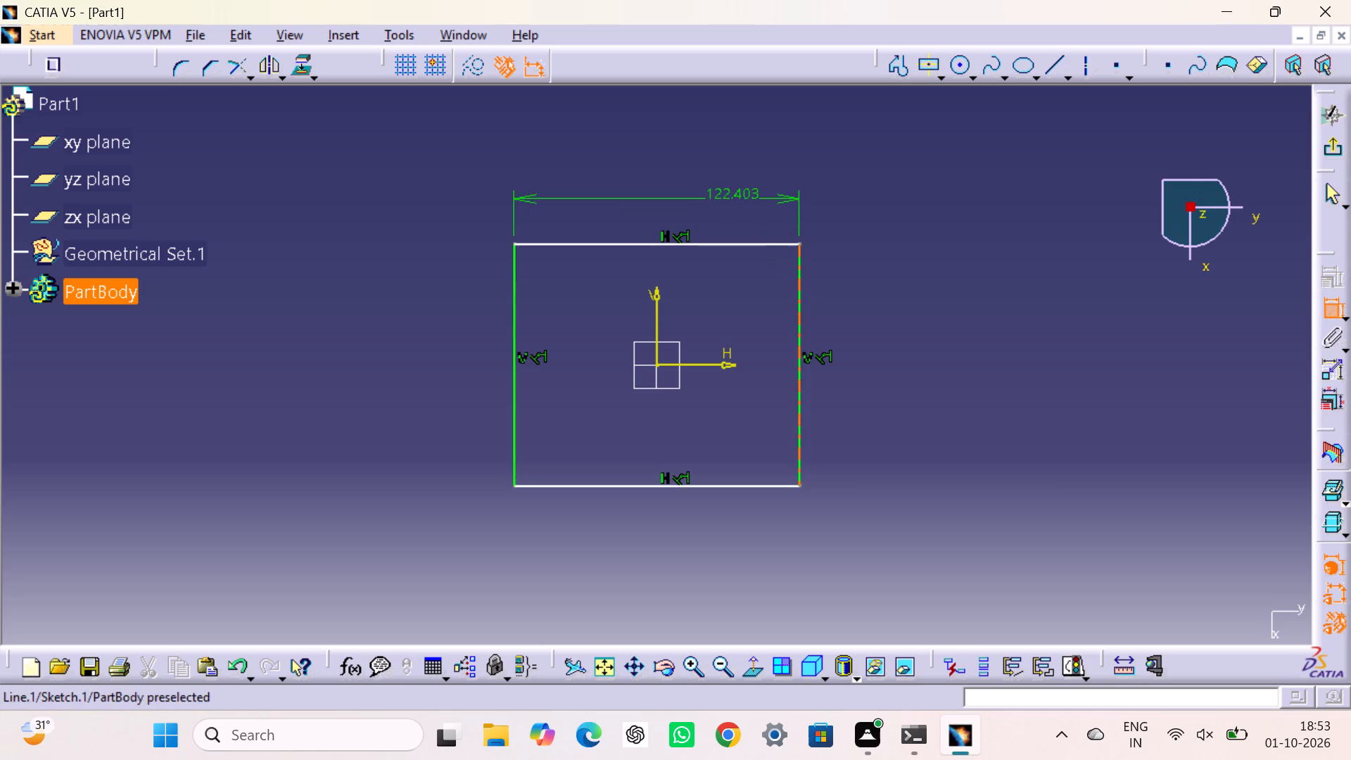
click(799, 308)
click(850, 317)
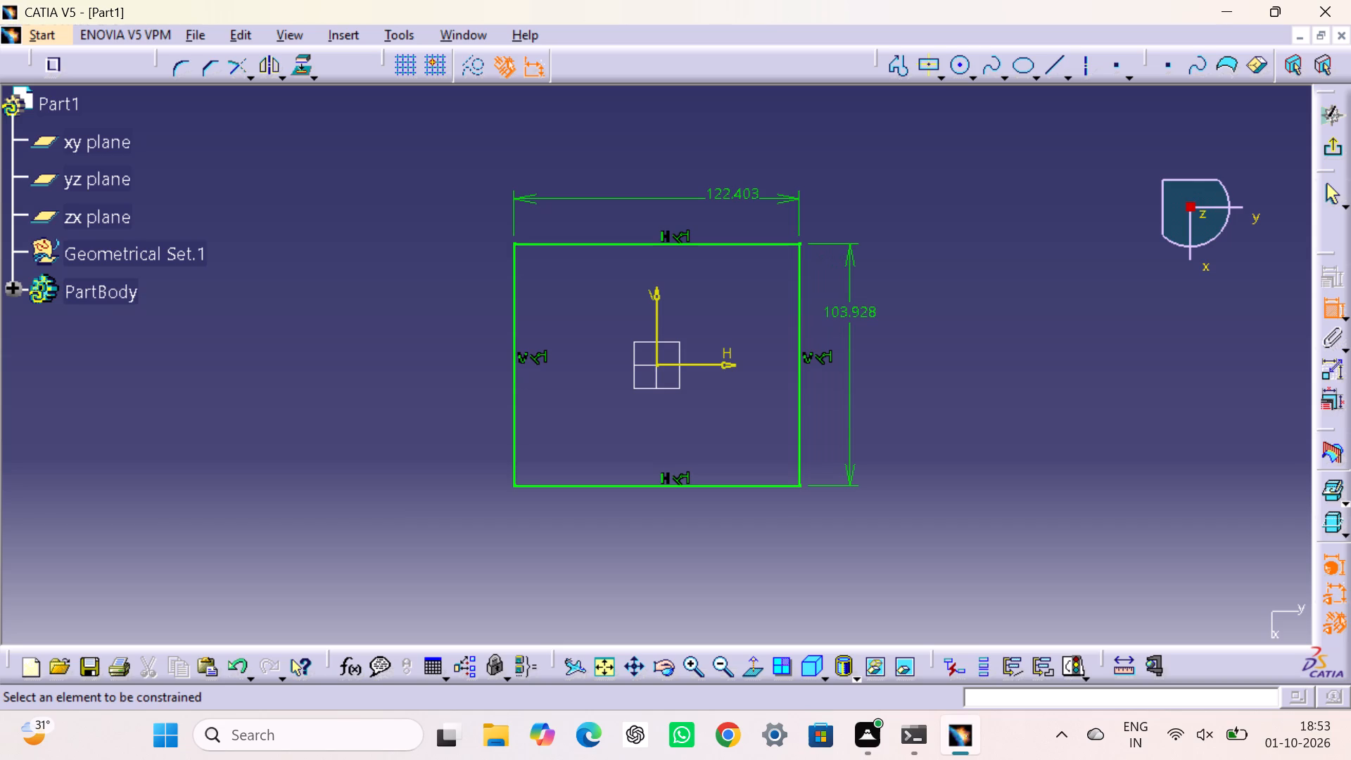
Set the rectangle's height to 90 mm.
text(90)
click(931, 293)
double_click(845, 311)
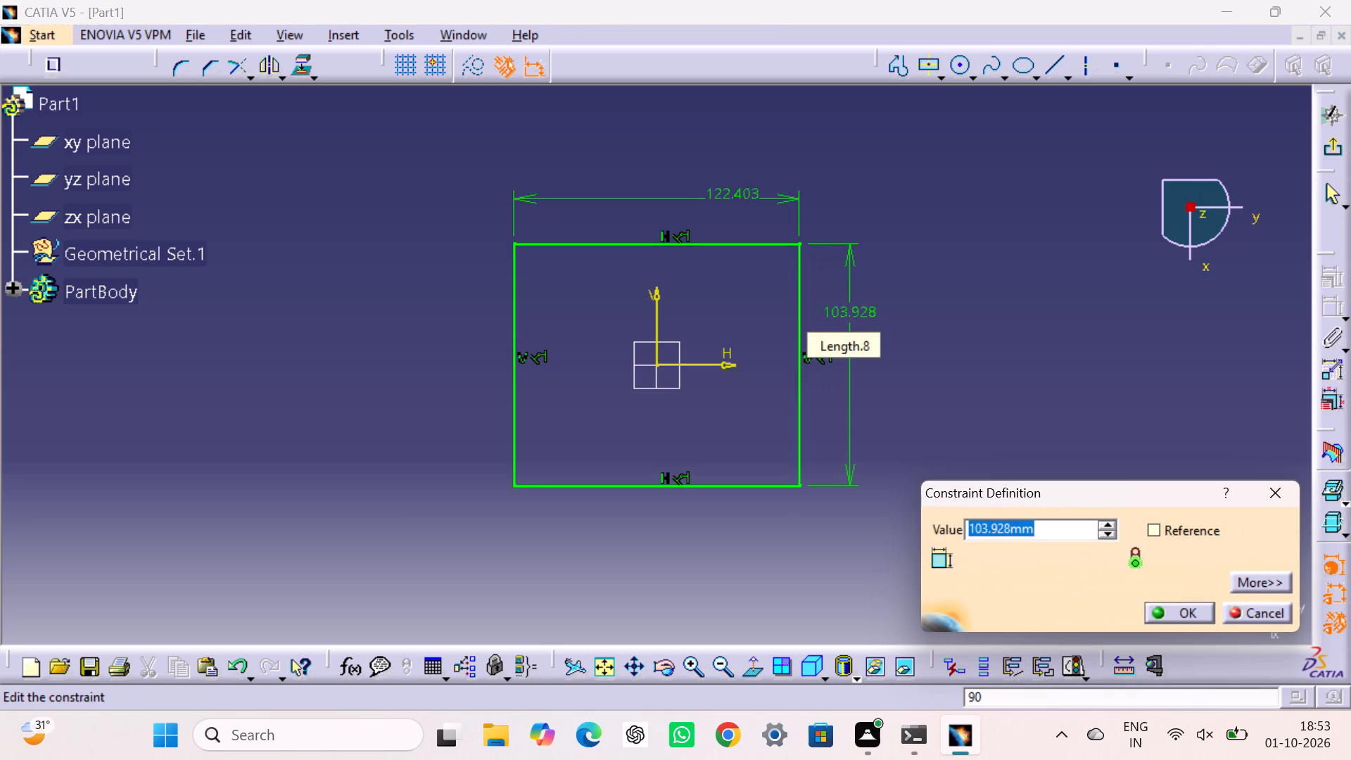
text(90)
key(Return)
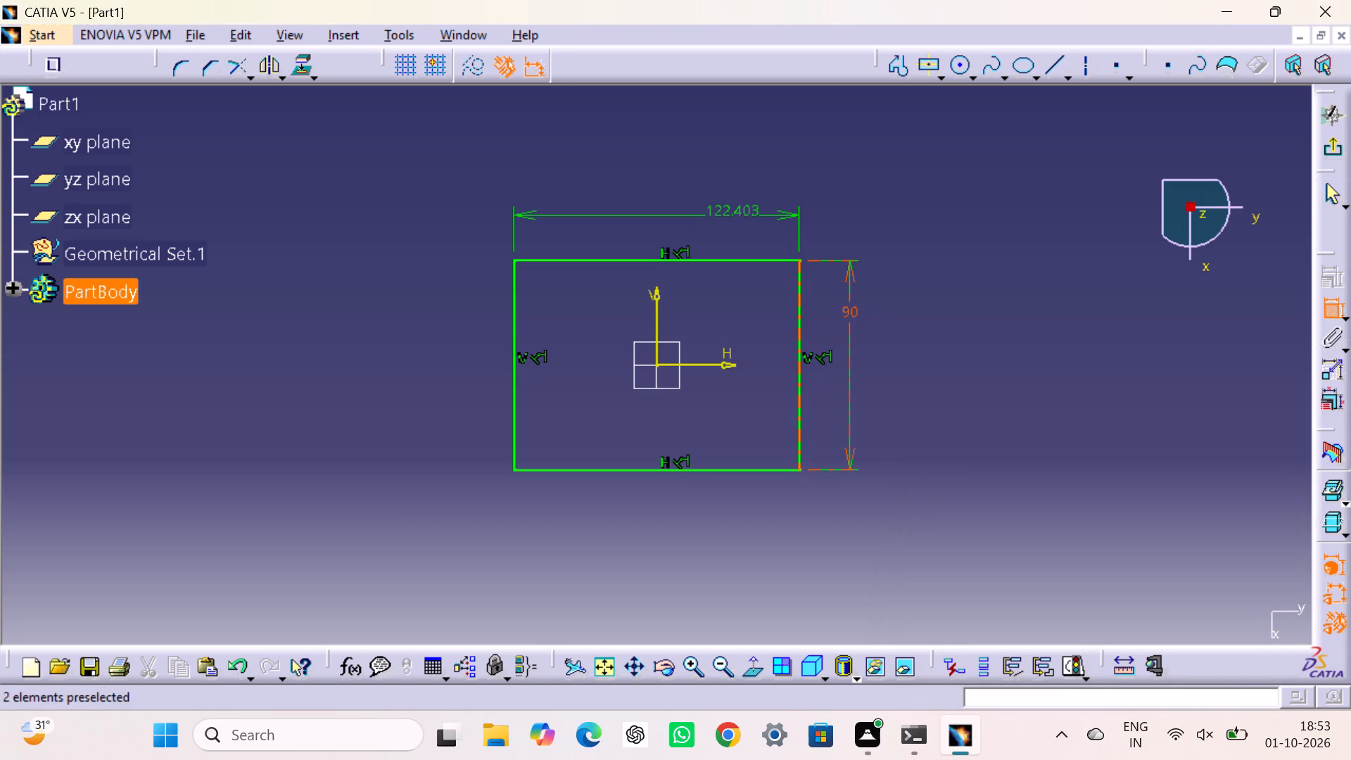
Centre the width dimension's text above the rectangle, set the width to 90 mm and exit the sketch.
drag(737, 208, 667, 196)
double_click(670, 215)
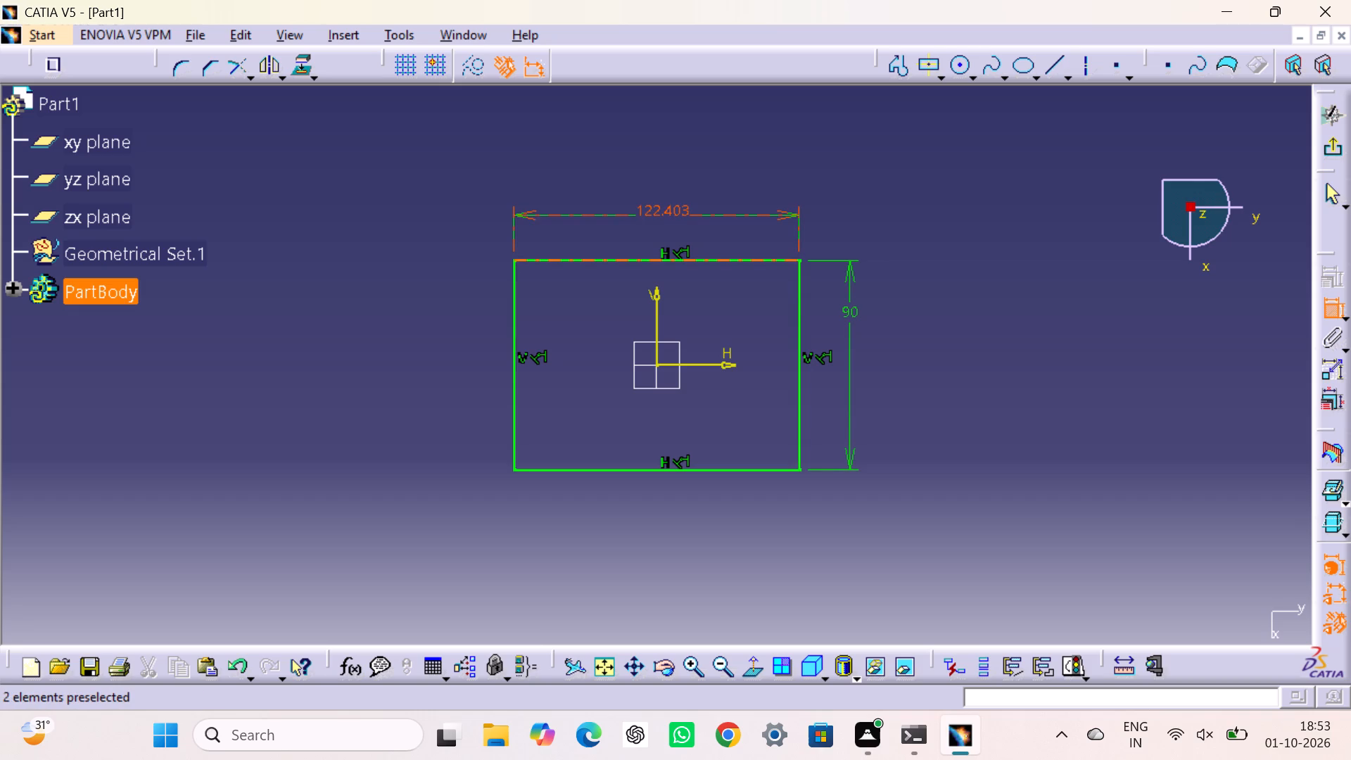
key(9)
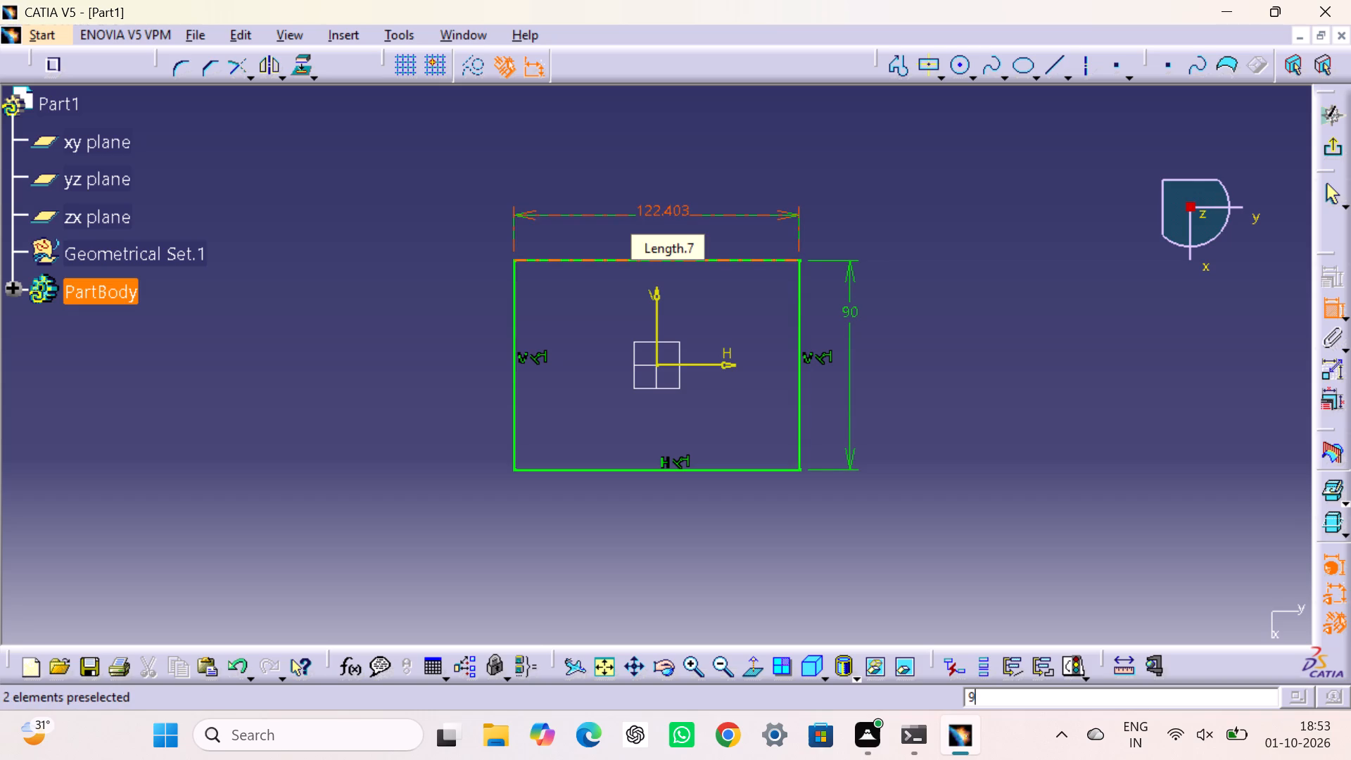
double_click(666, 203)
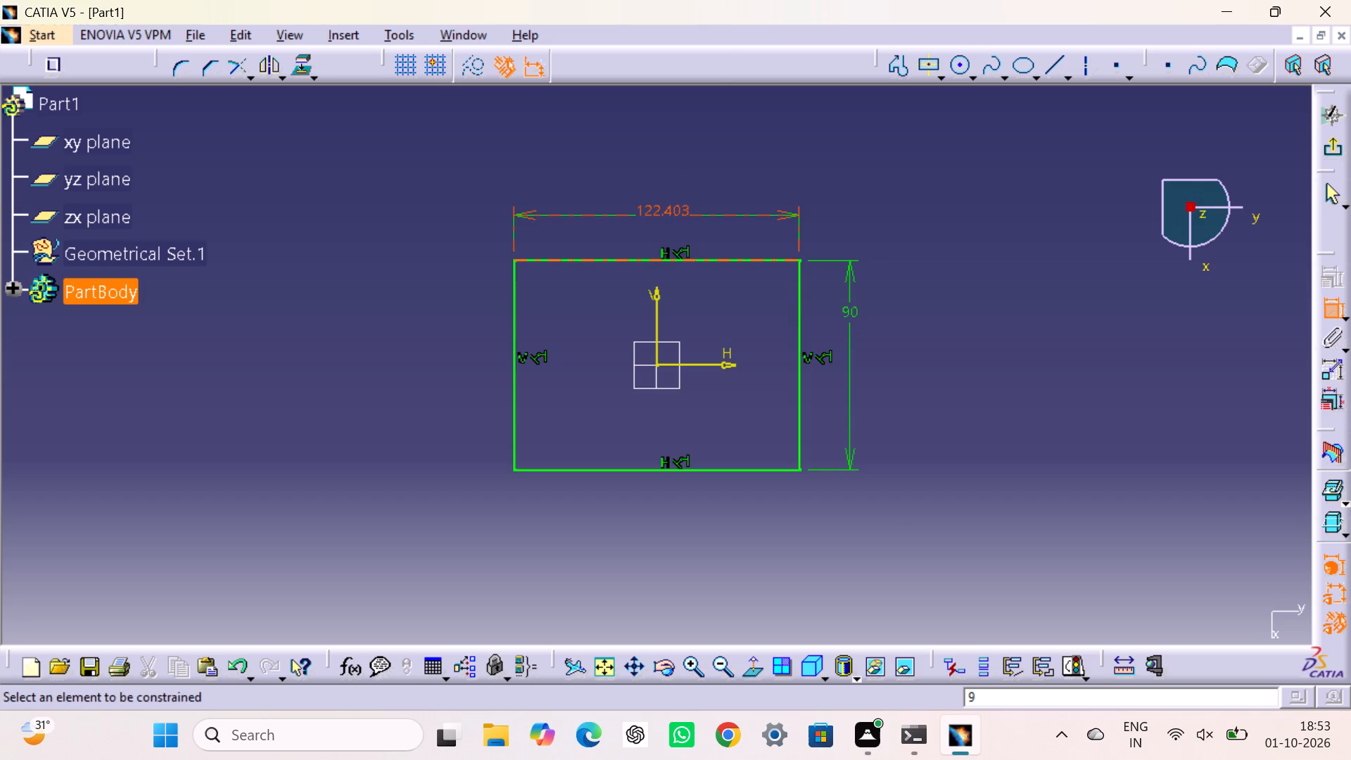
text(90)
key(Return)
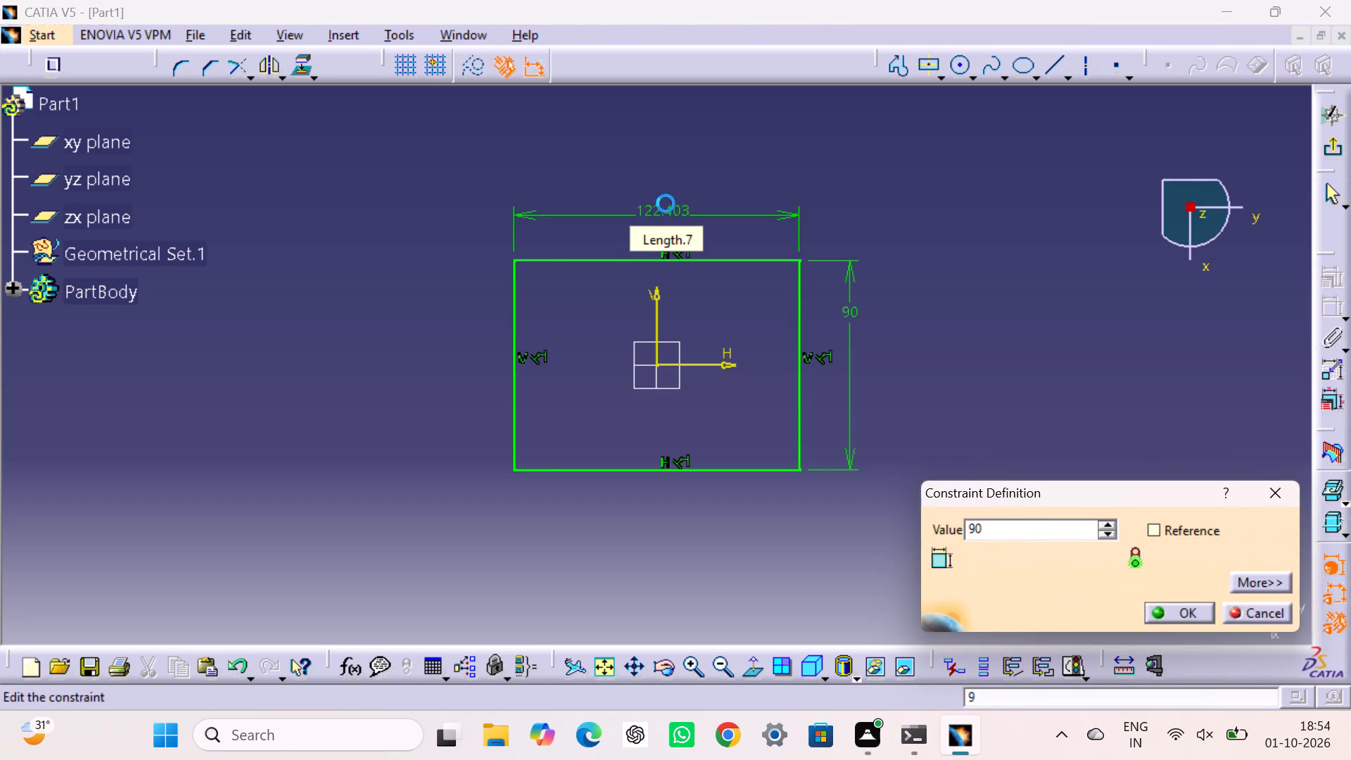
click(1105, 270)
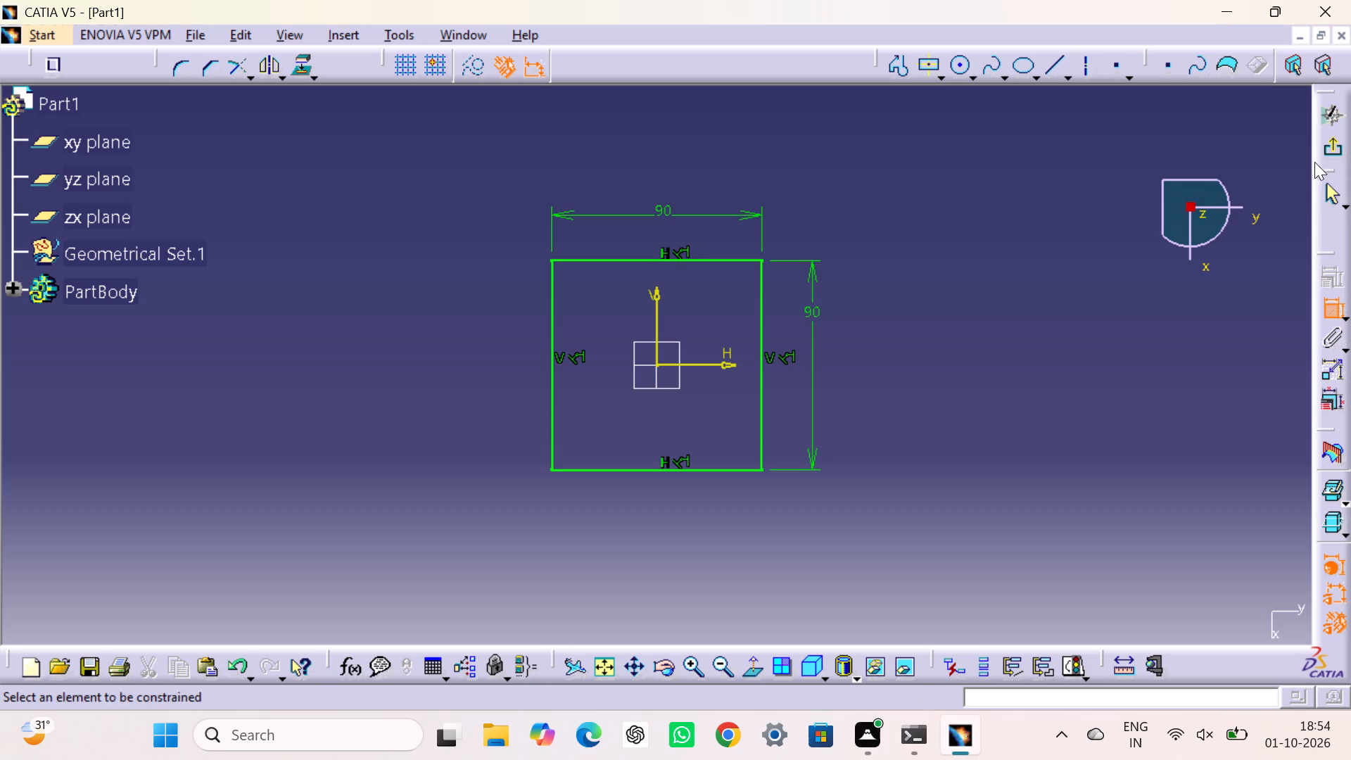
click(1336, 186)
click(1333, 153)
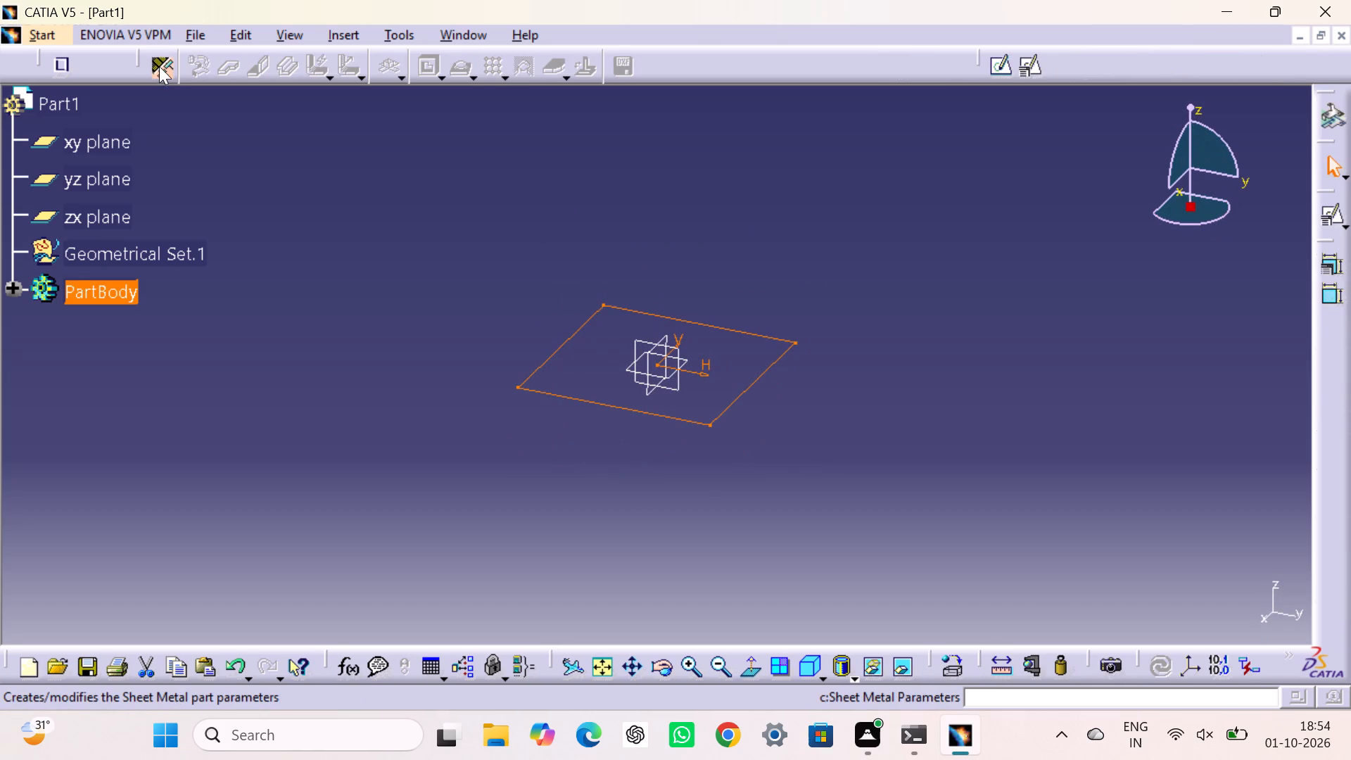
Define the sheet metal parameters with a thickness of 2 mm and a default bend radius of 2 mm.
click(159, 65)
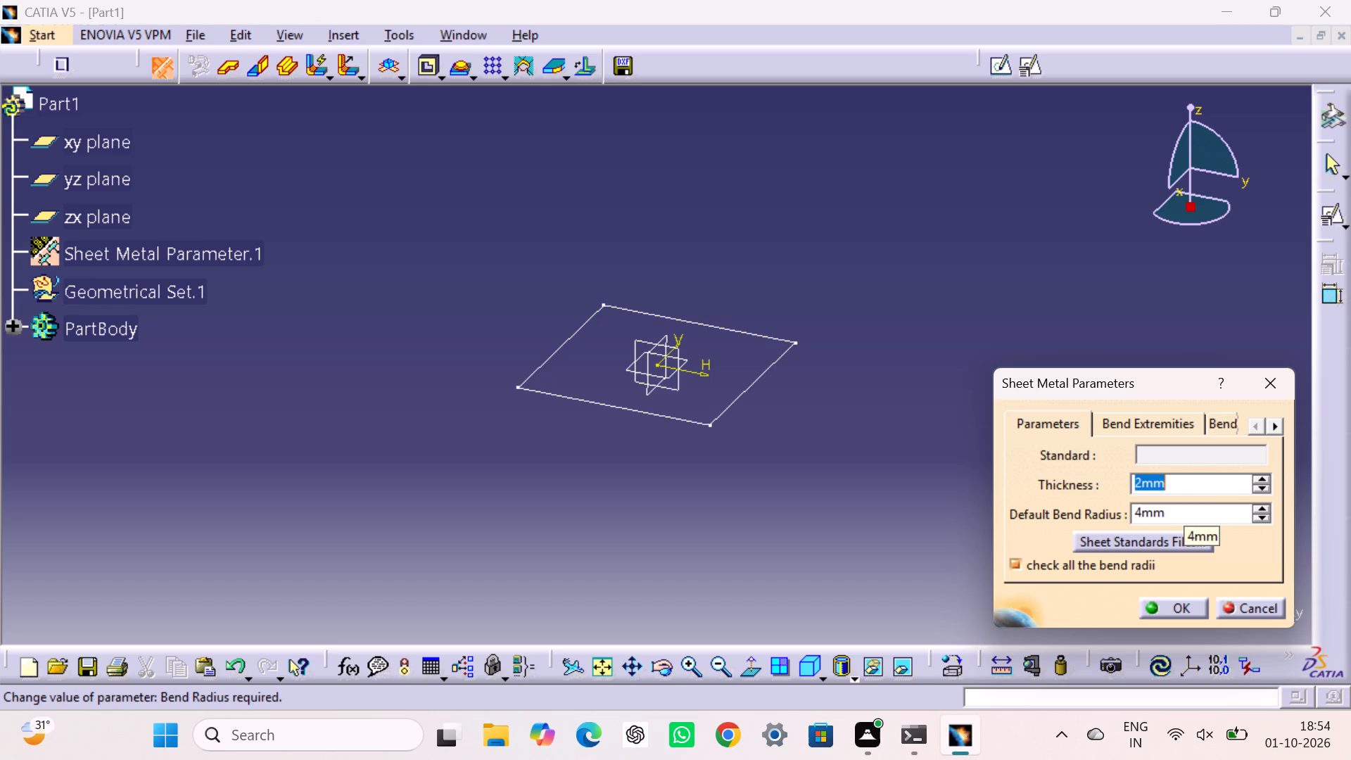
double_click(1194, 516)
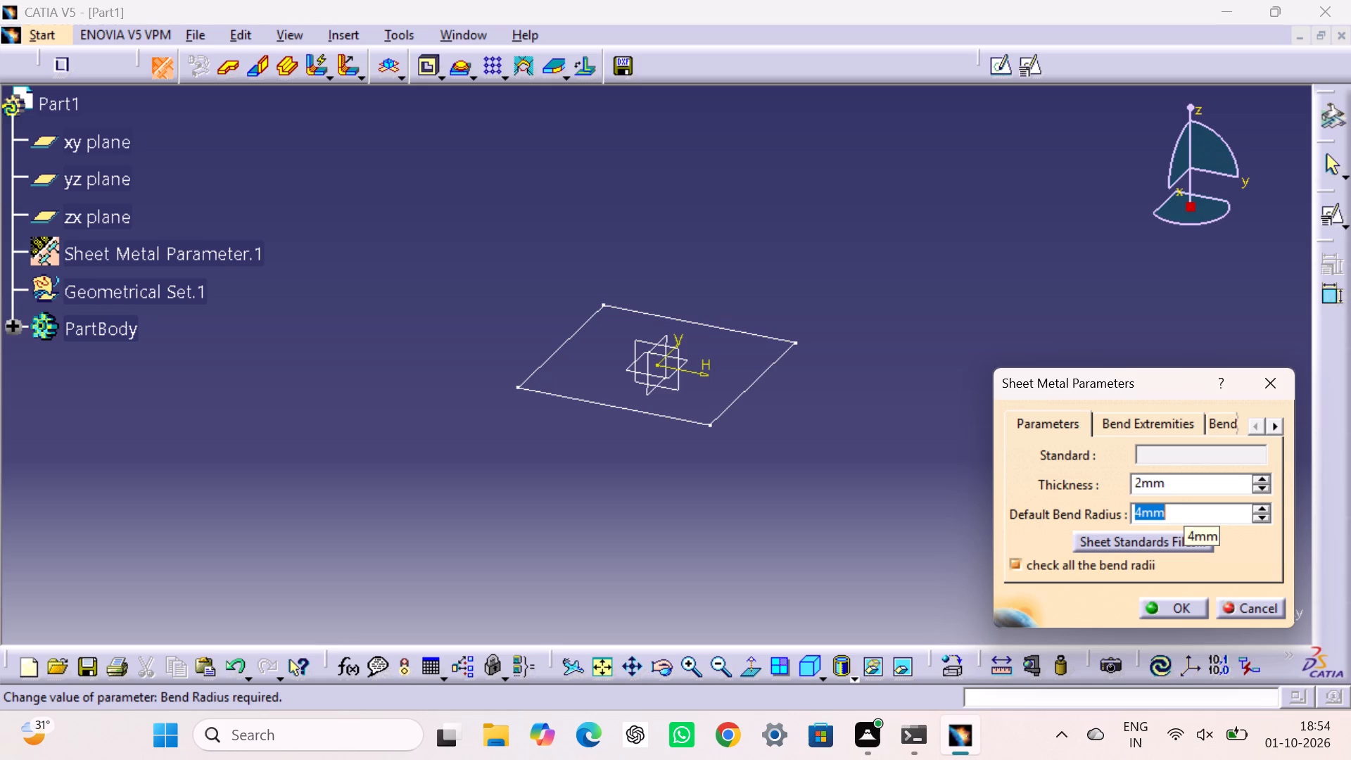
key(2)
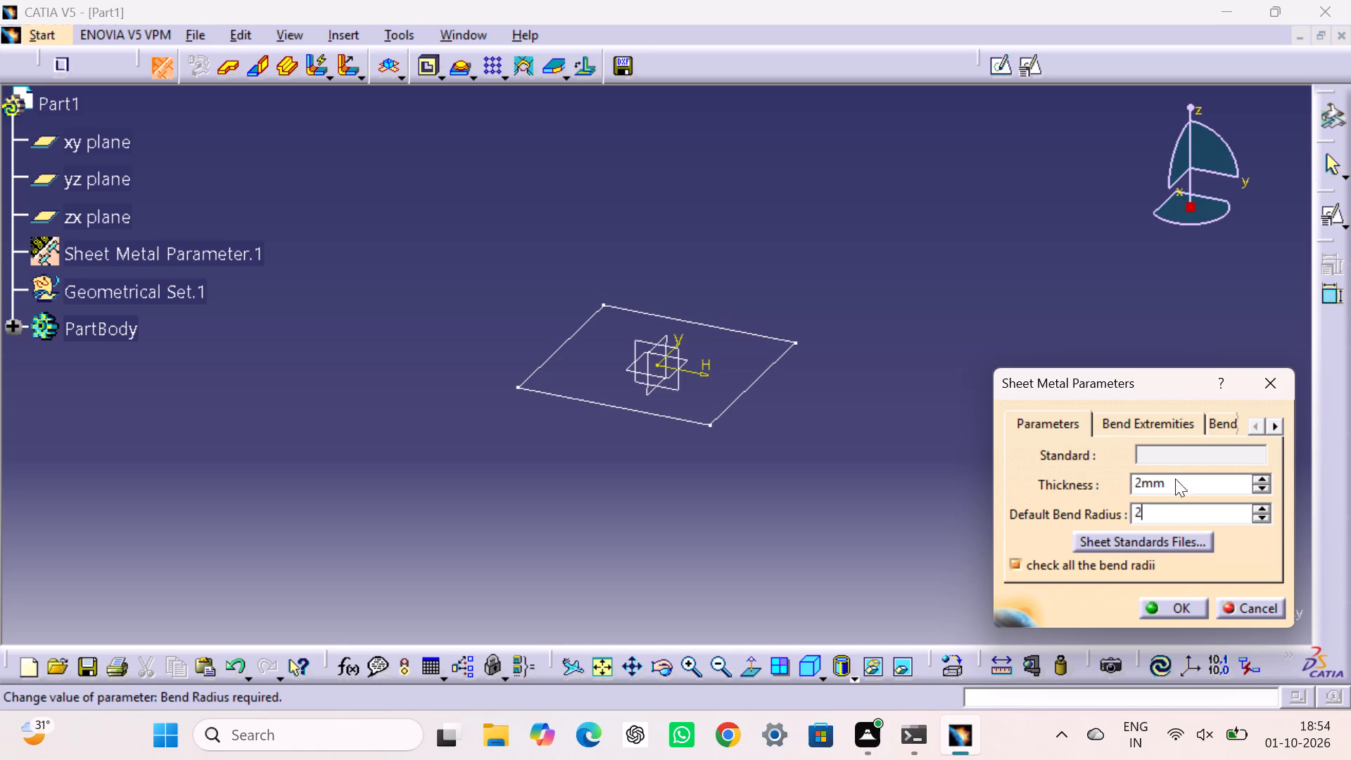
click(1187, 611)
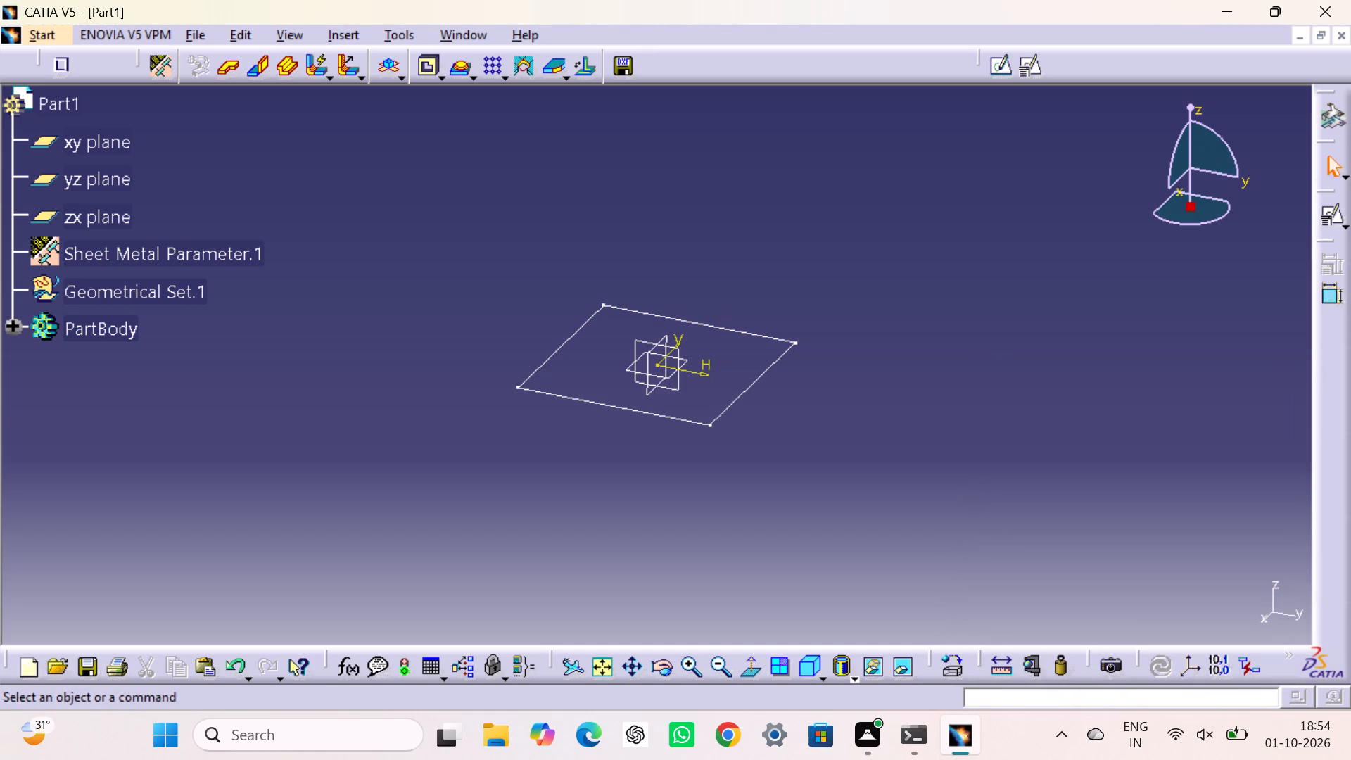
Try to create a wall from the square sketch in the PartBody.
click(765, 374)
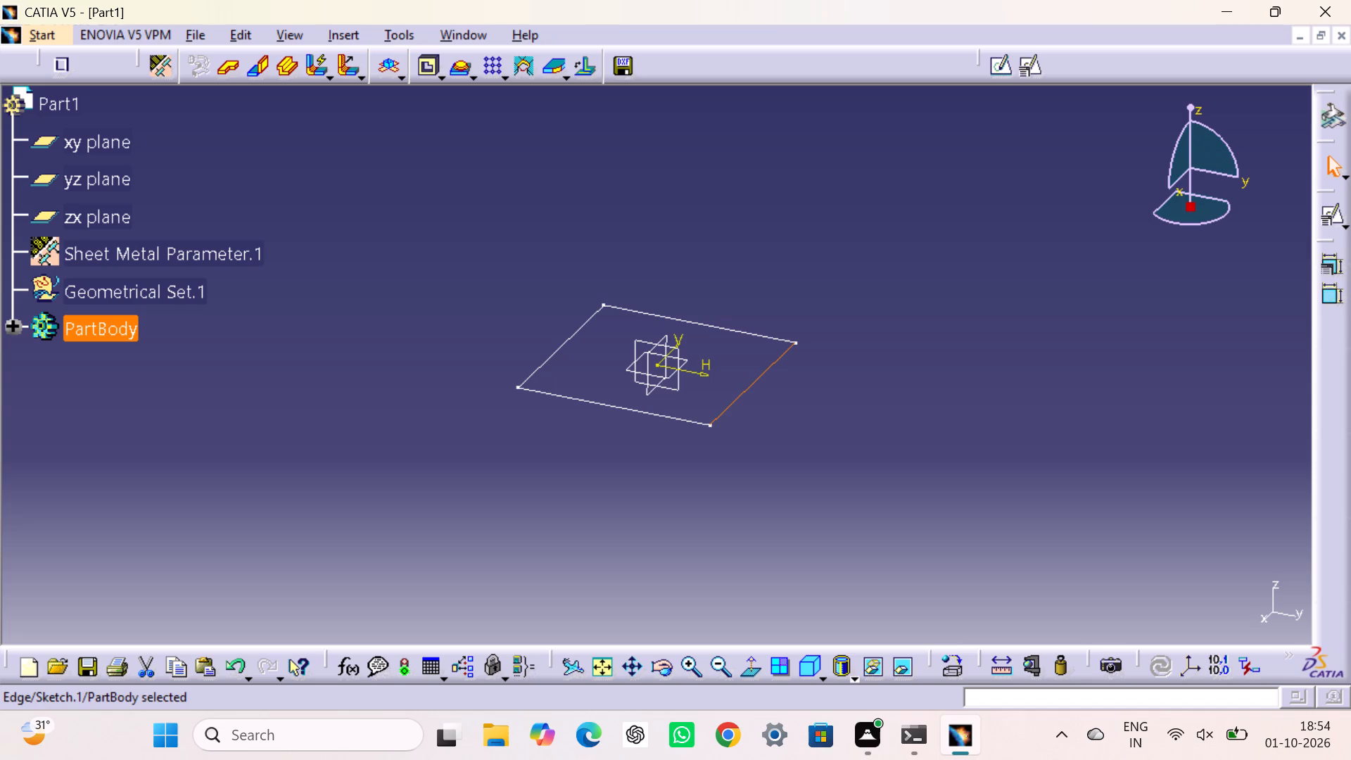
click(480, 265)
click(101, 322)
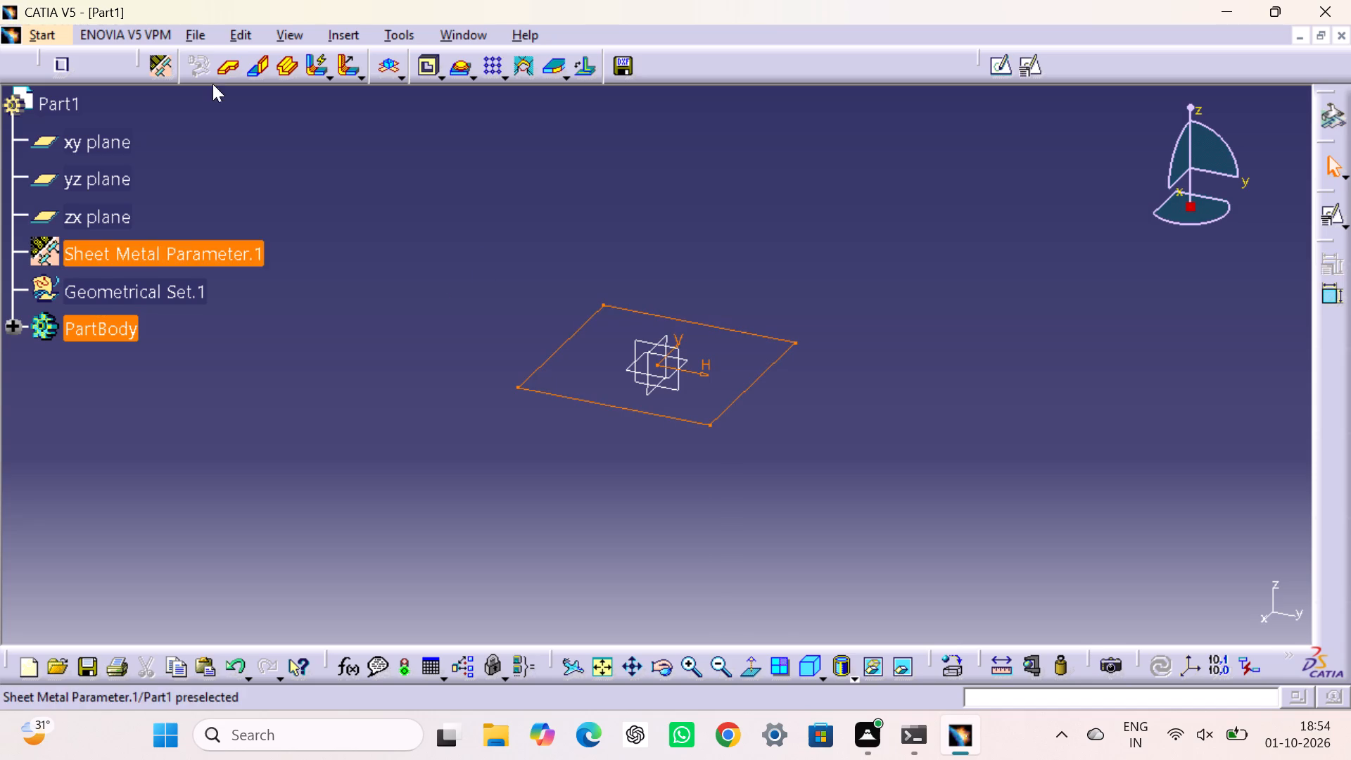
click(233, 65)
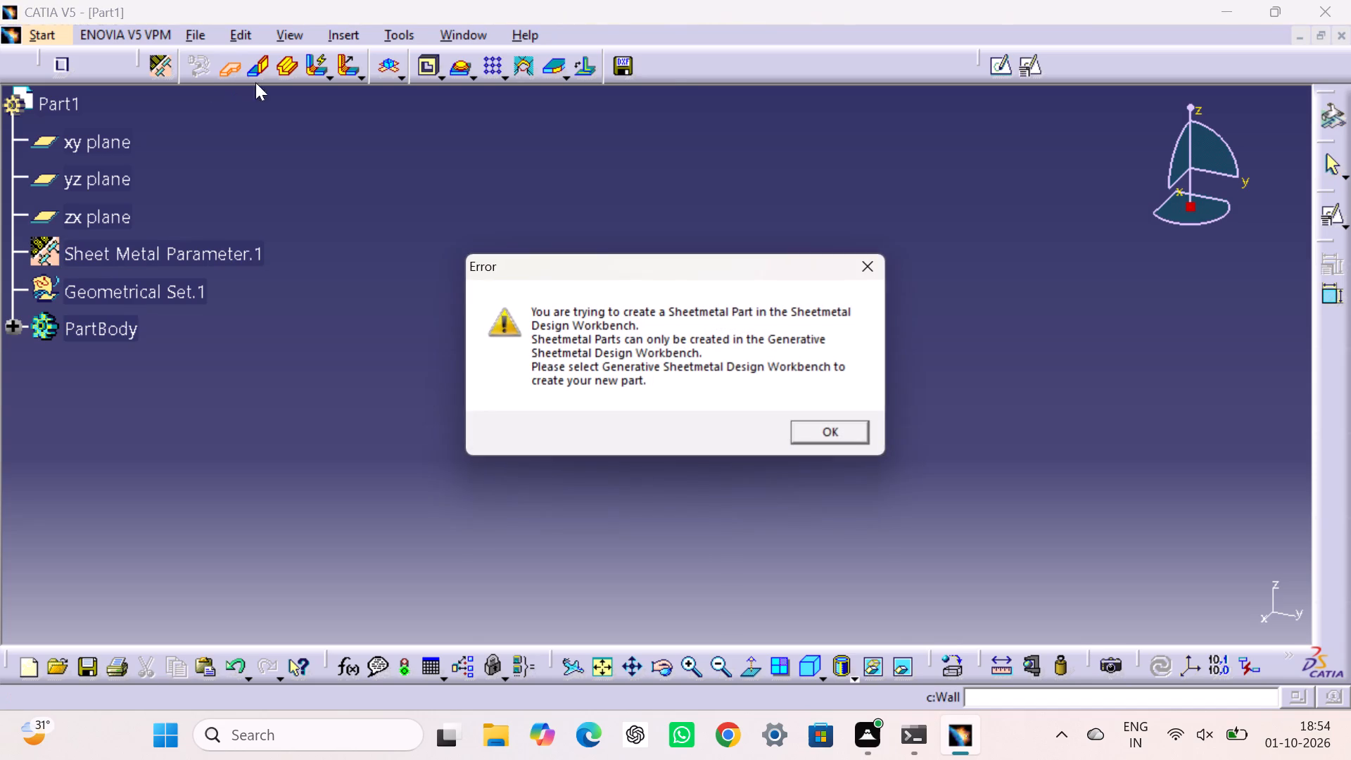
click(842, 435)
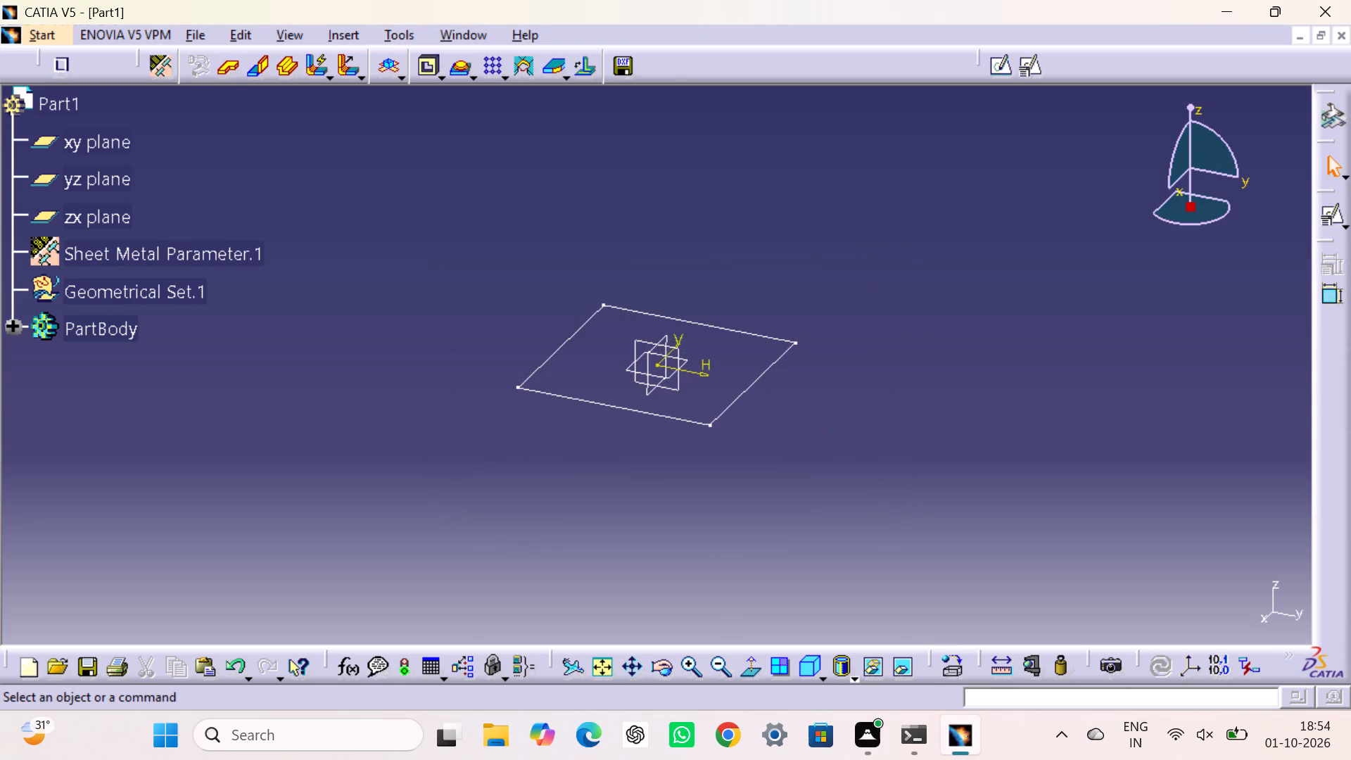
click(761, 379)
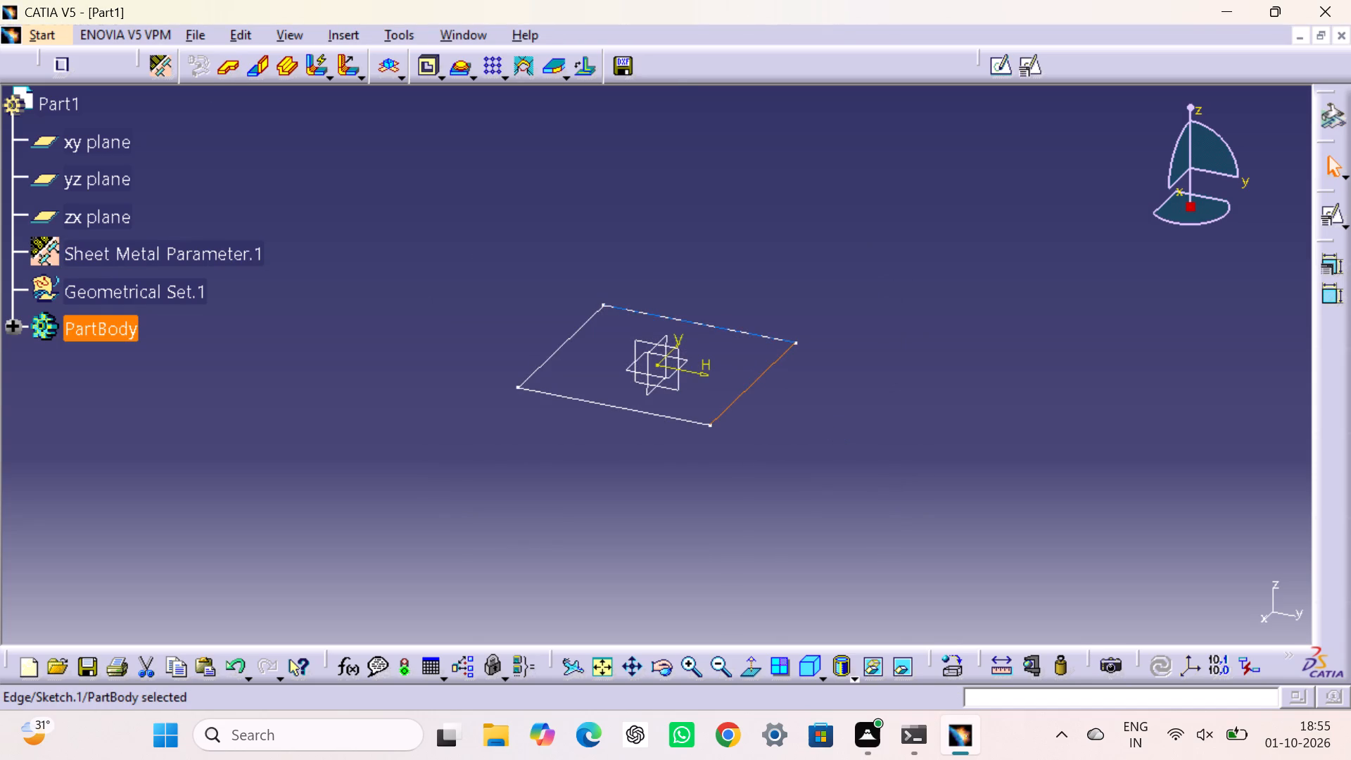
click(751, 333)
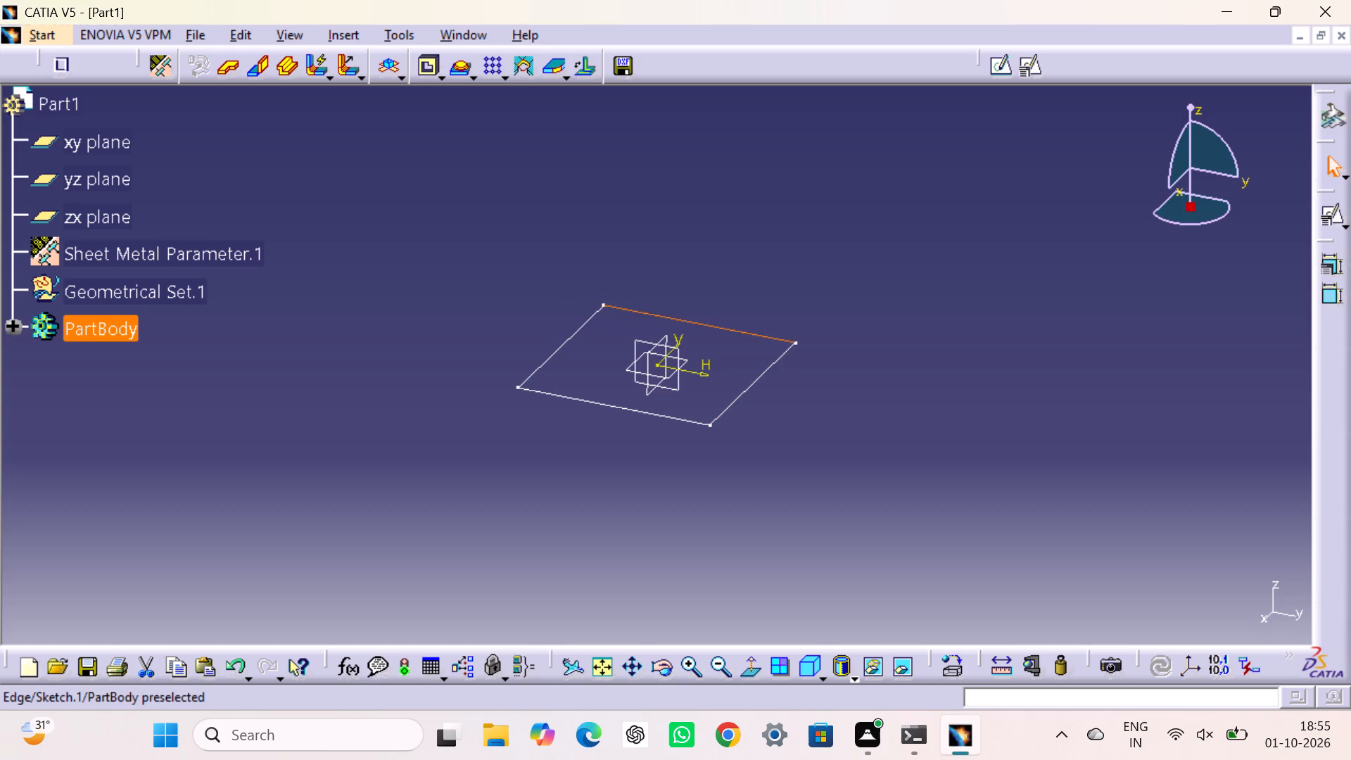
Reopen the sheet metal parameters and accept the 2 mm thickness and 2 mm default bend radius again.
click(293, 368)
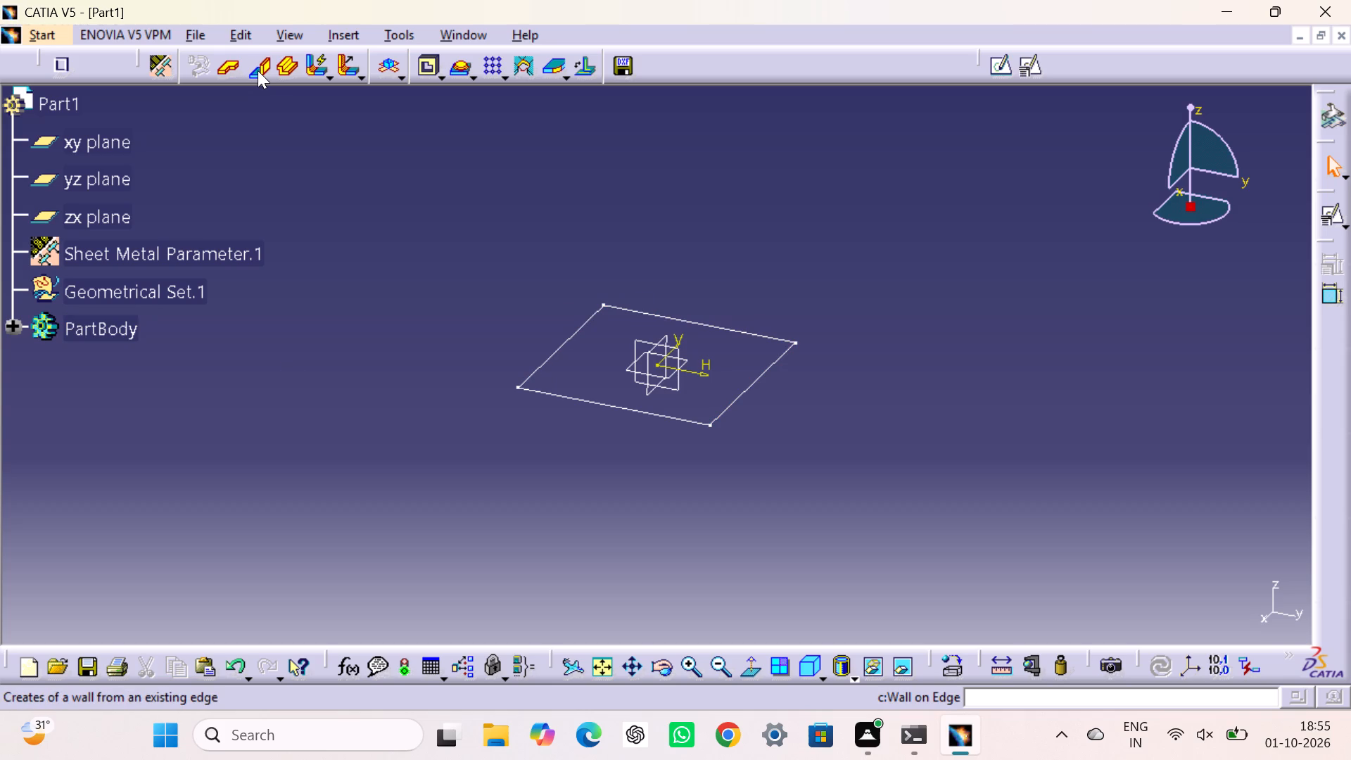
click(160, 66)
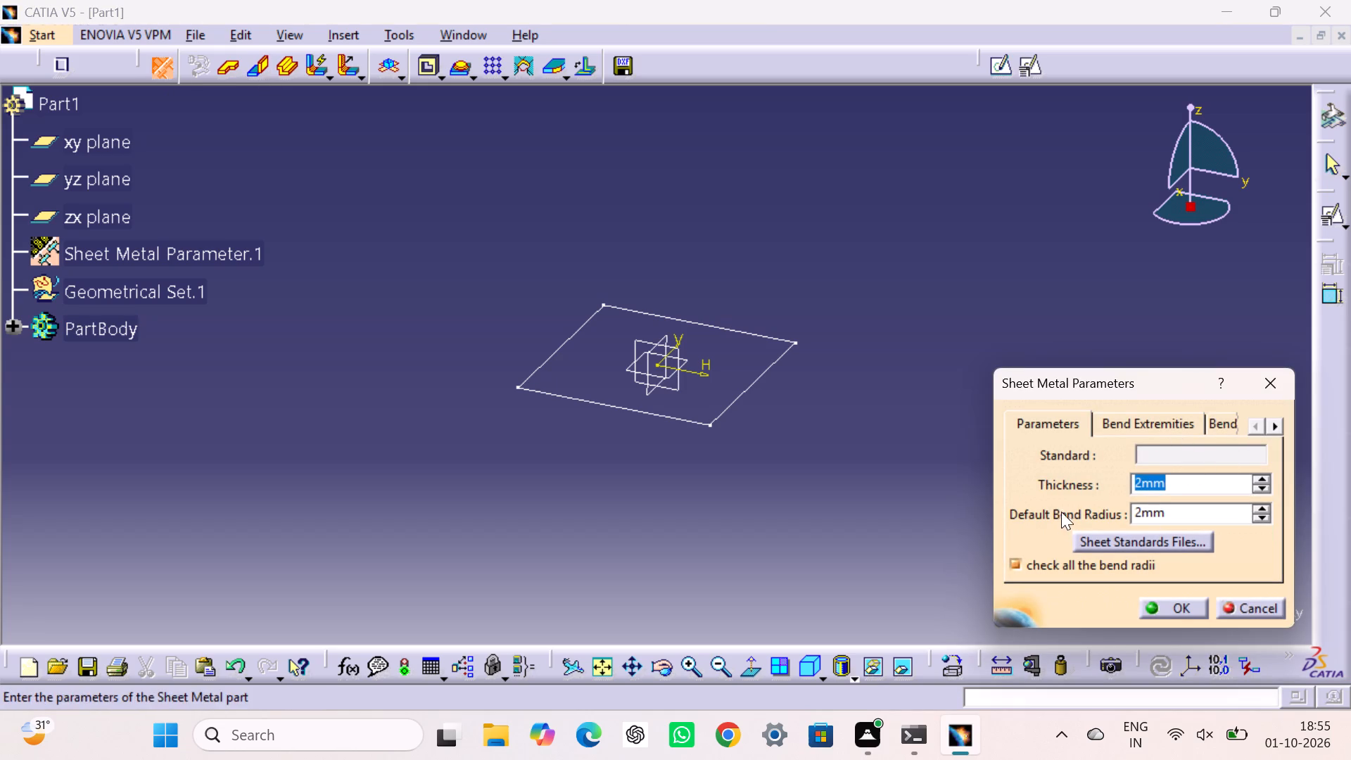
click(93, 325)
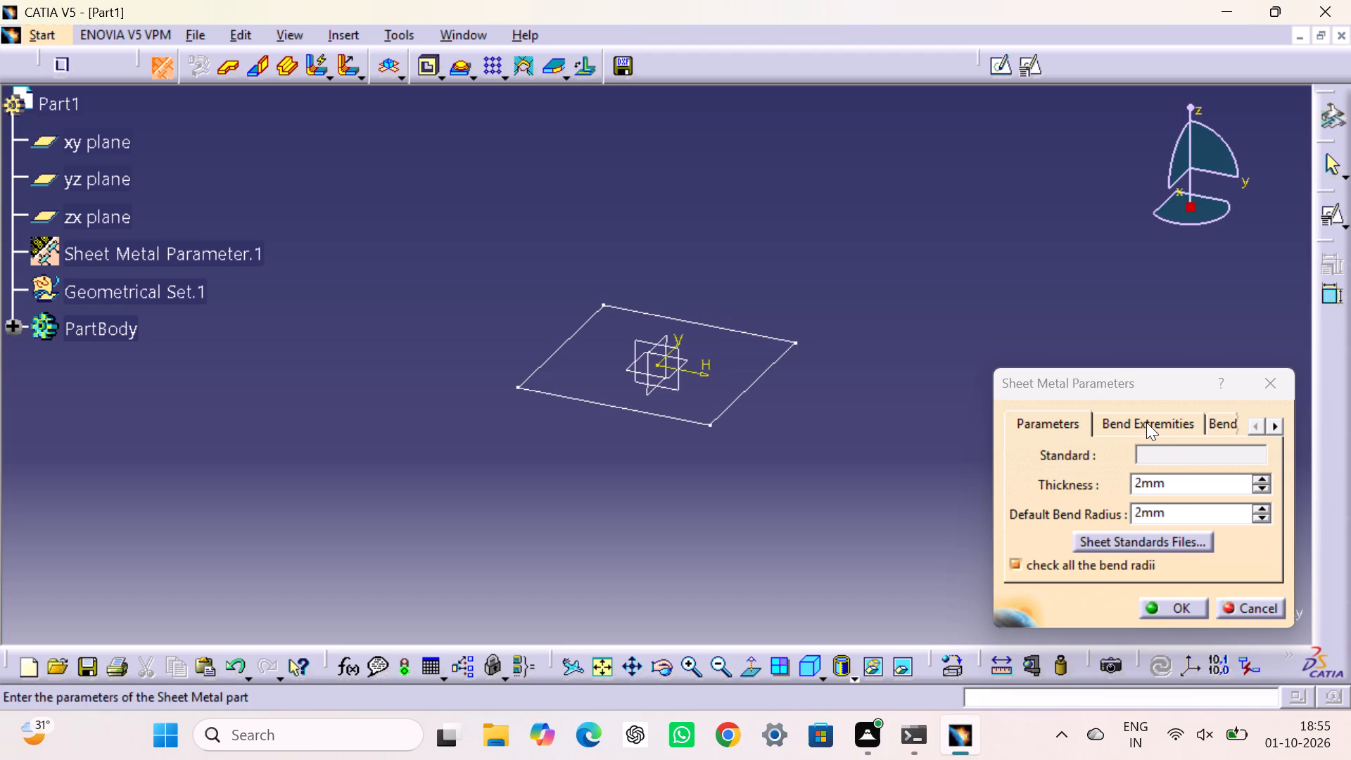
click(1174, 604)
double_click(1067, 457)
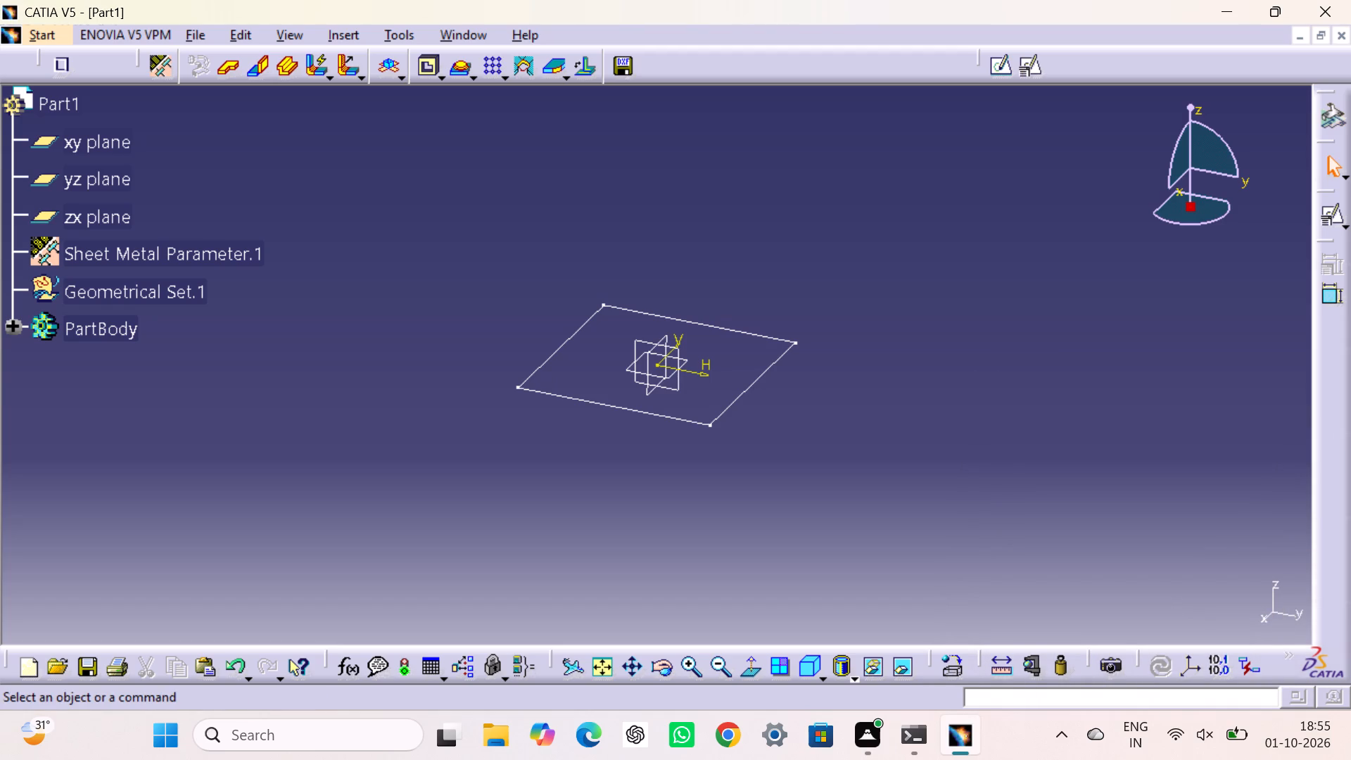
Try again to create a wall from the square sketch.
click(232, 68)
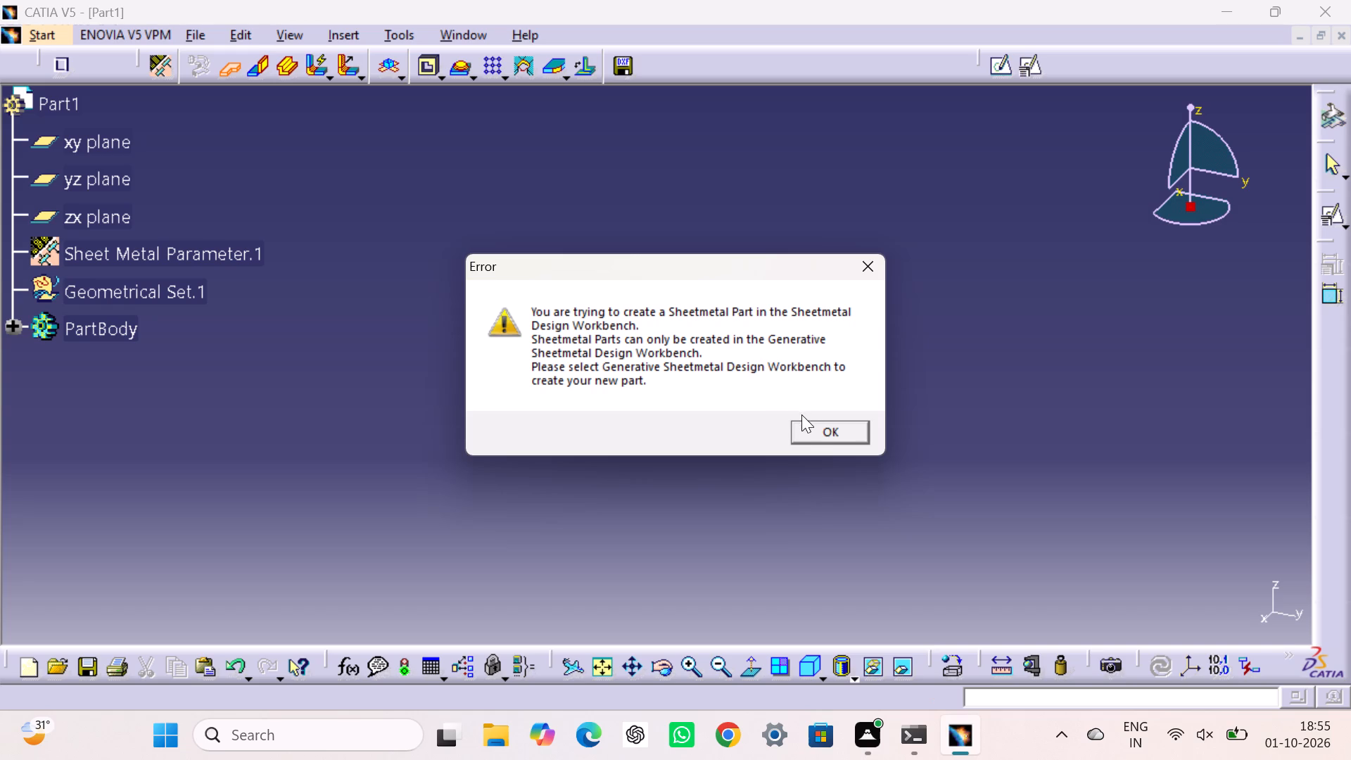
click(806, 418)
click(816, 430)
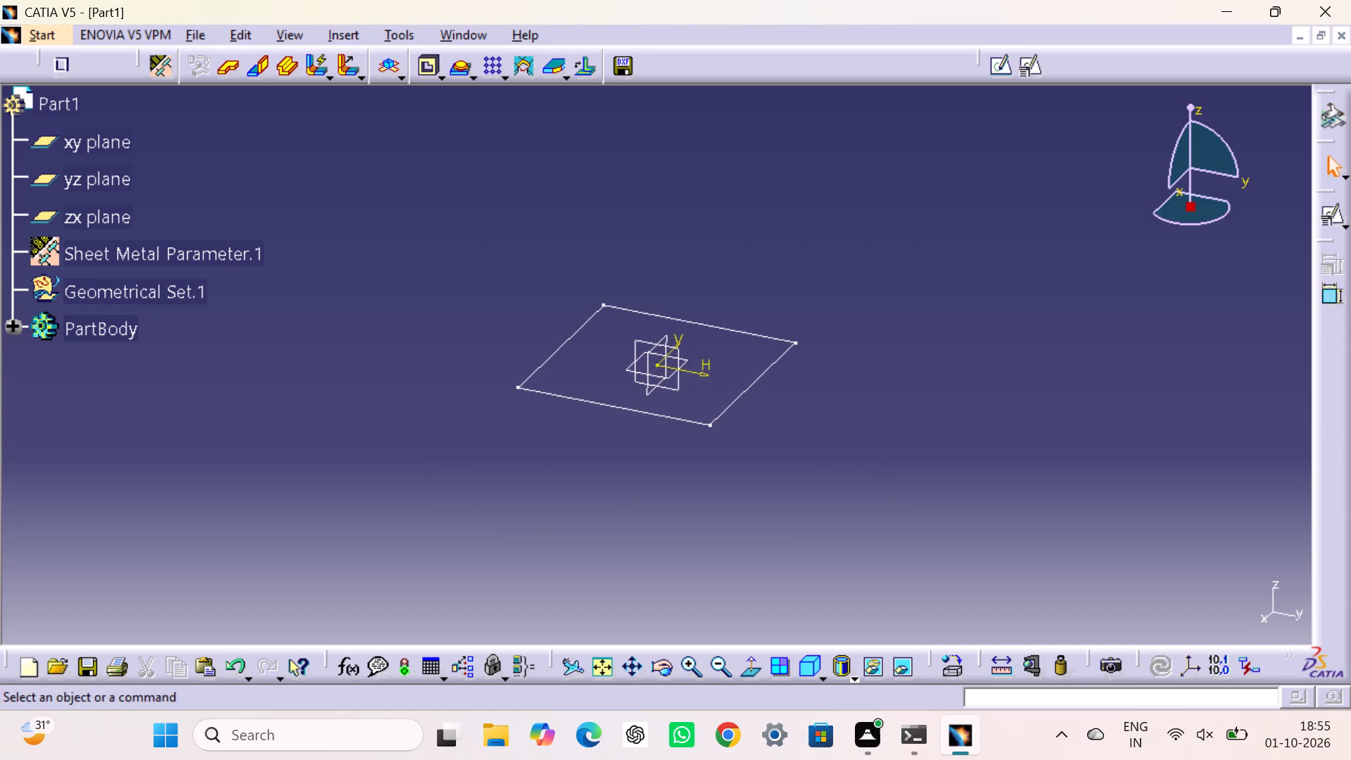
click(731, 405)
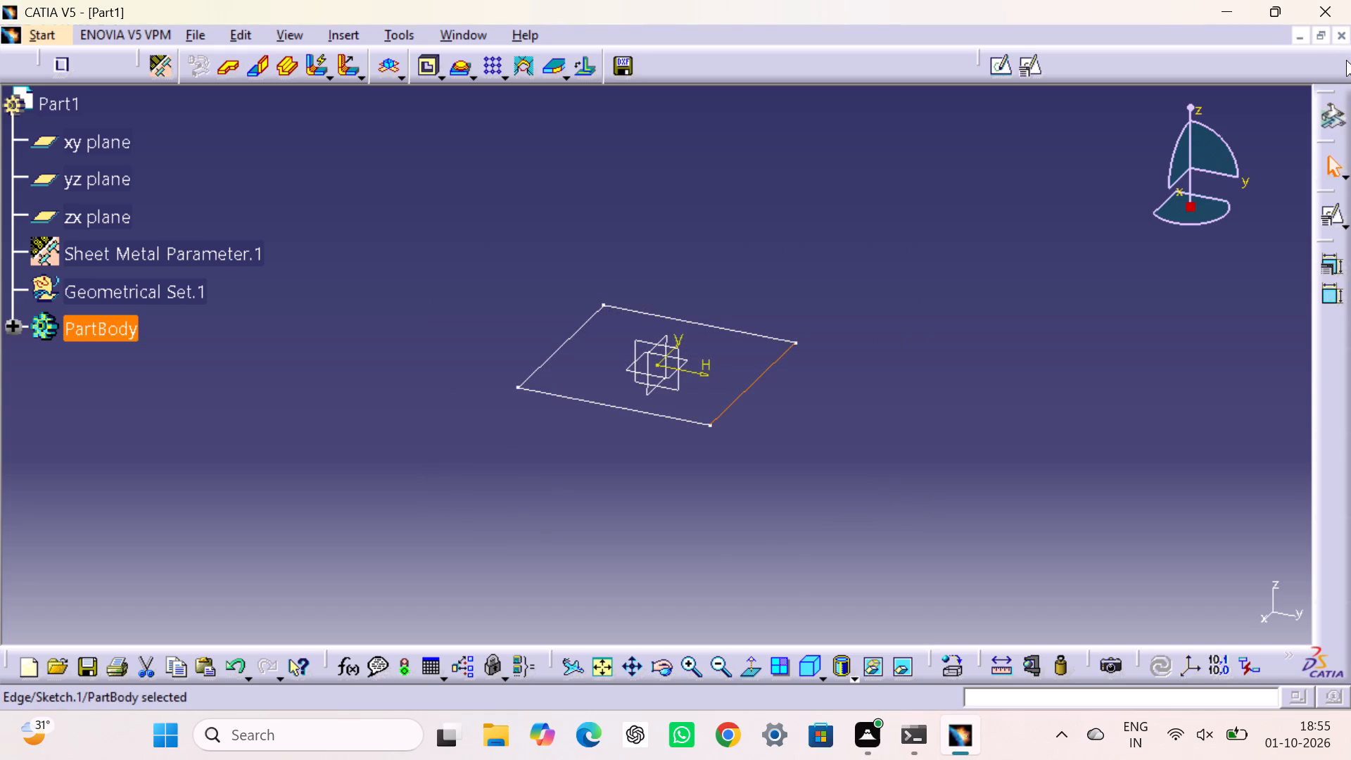
Close Part1 without saving its changes.
click(1343, 42)
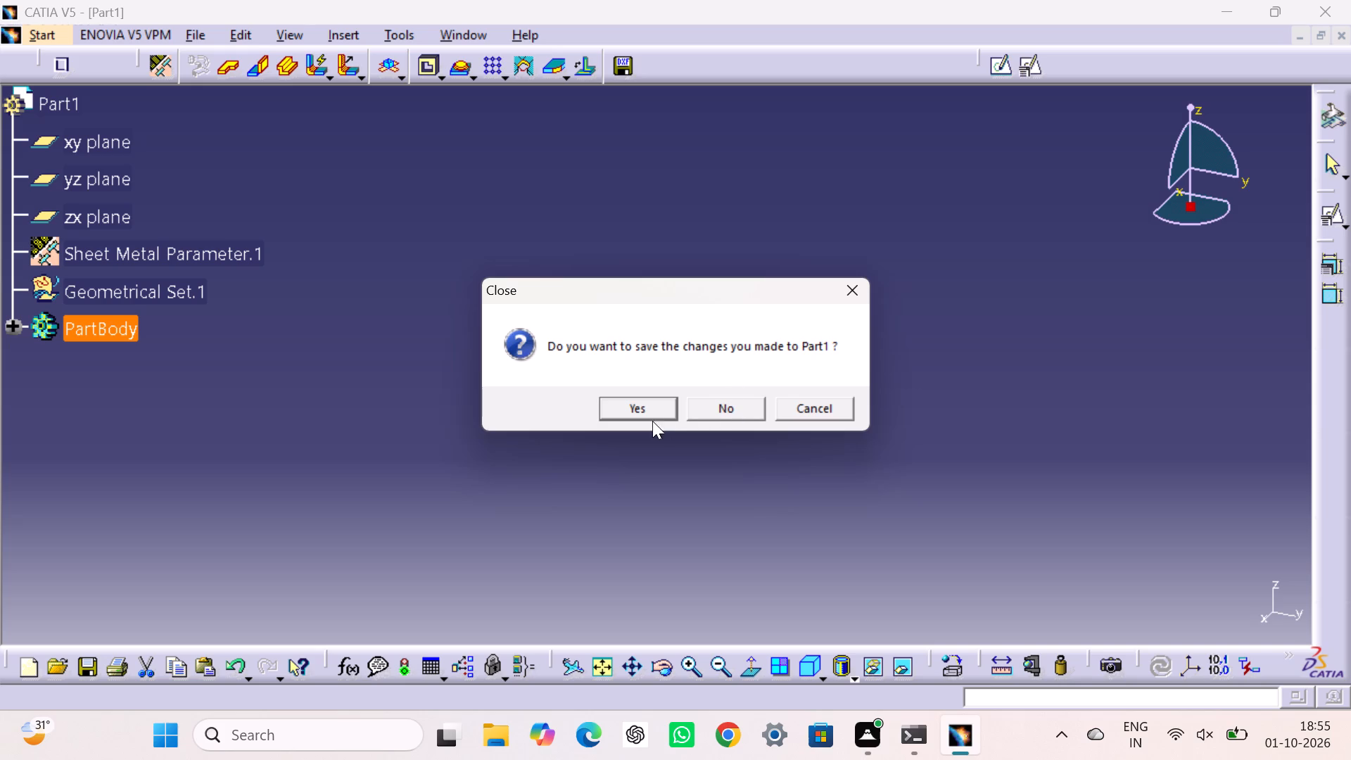
click(628, 412)
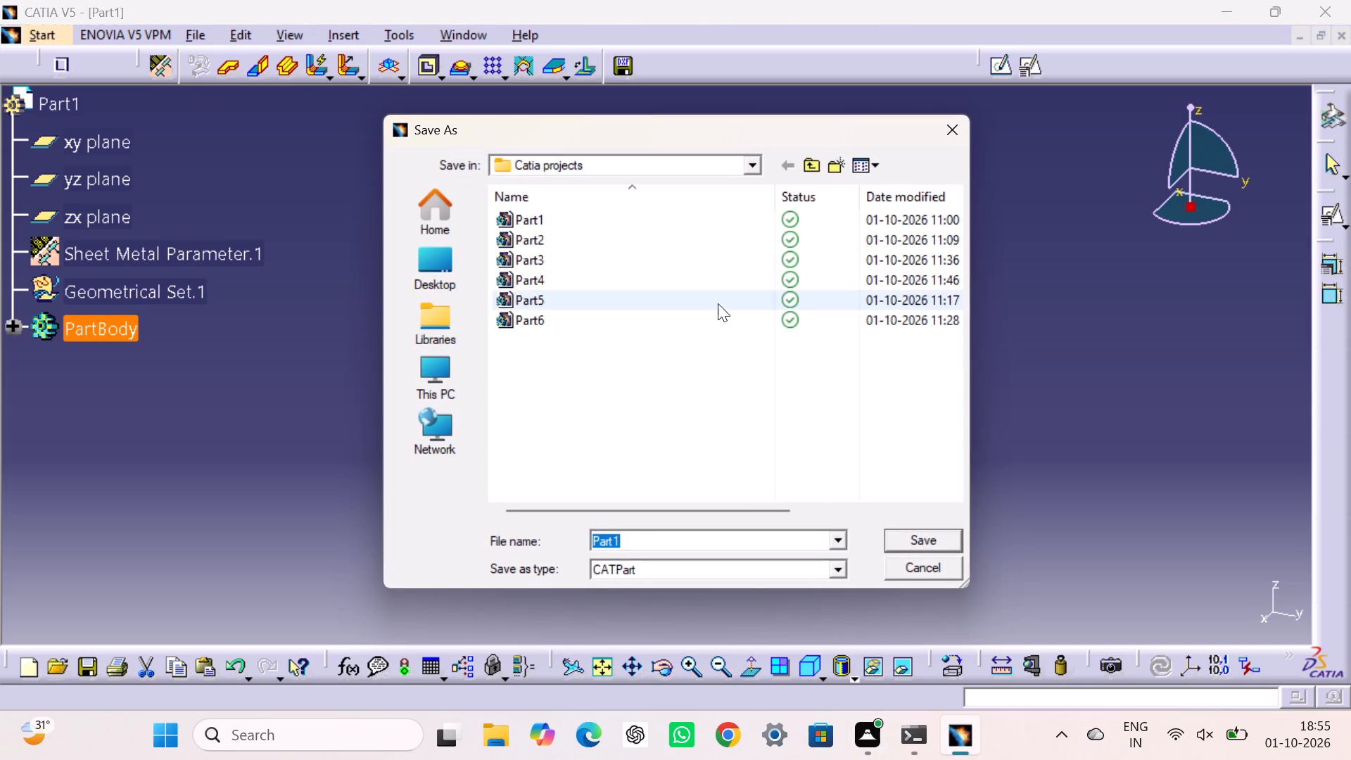
click(959, 139)
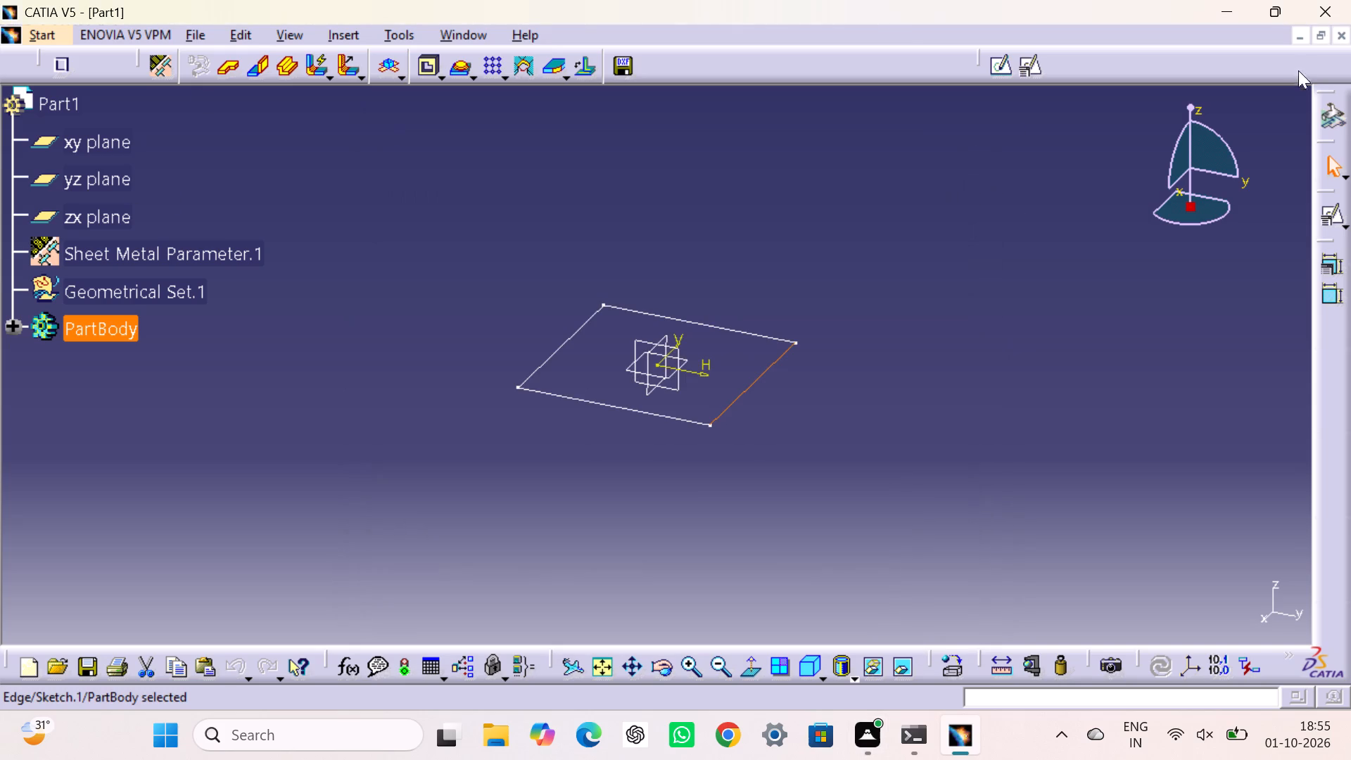
click(1340, 37)
click(730, 414)
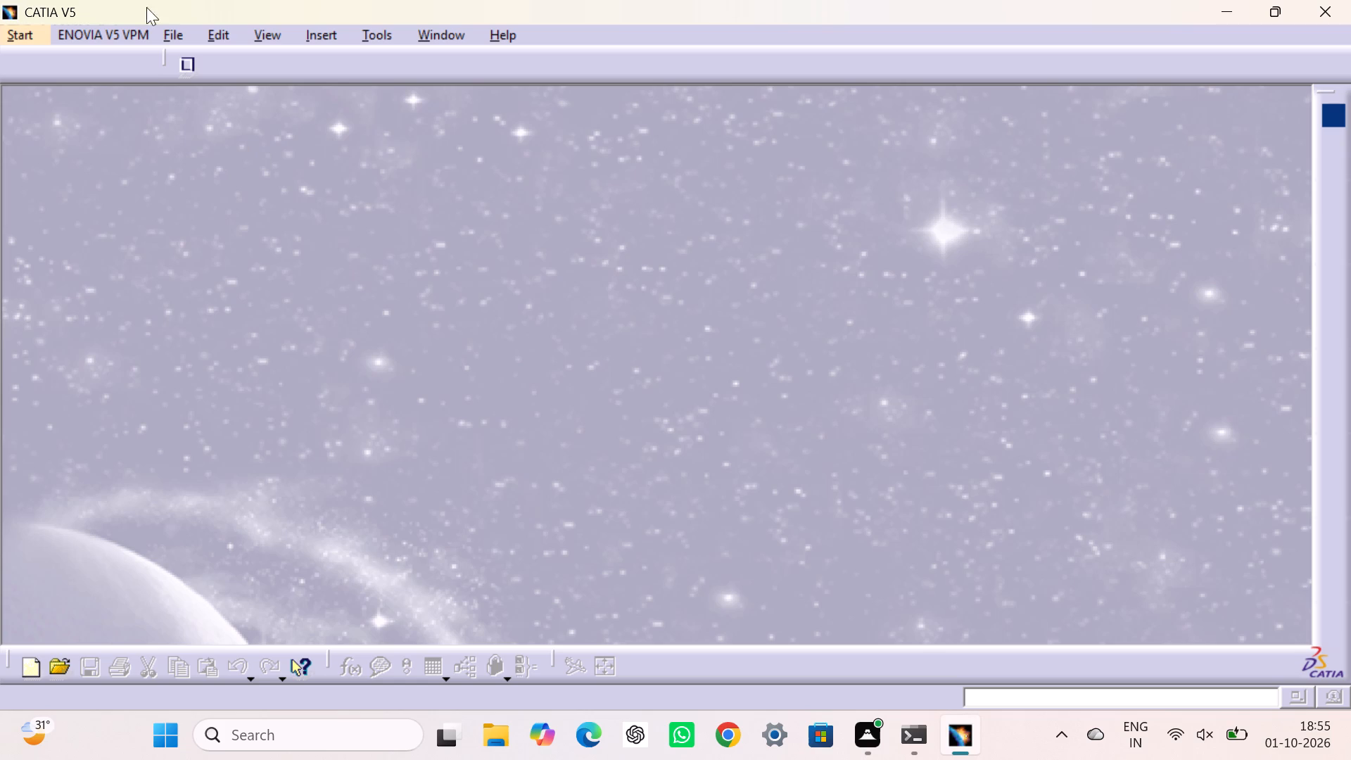
Start a new part in the Generative Sheetmetal Design workbench.
click(18, 34)
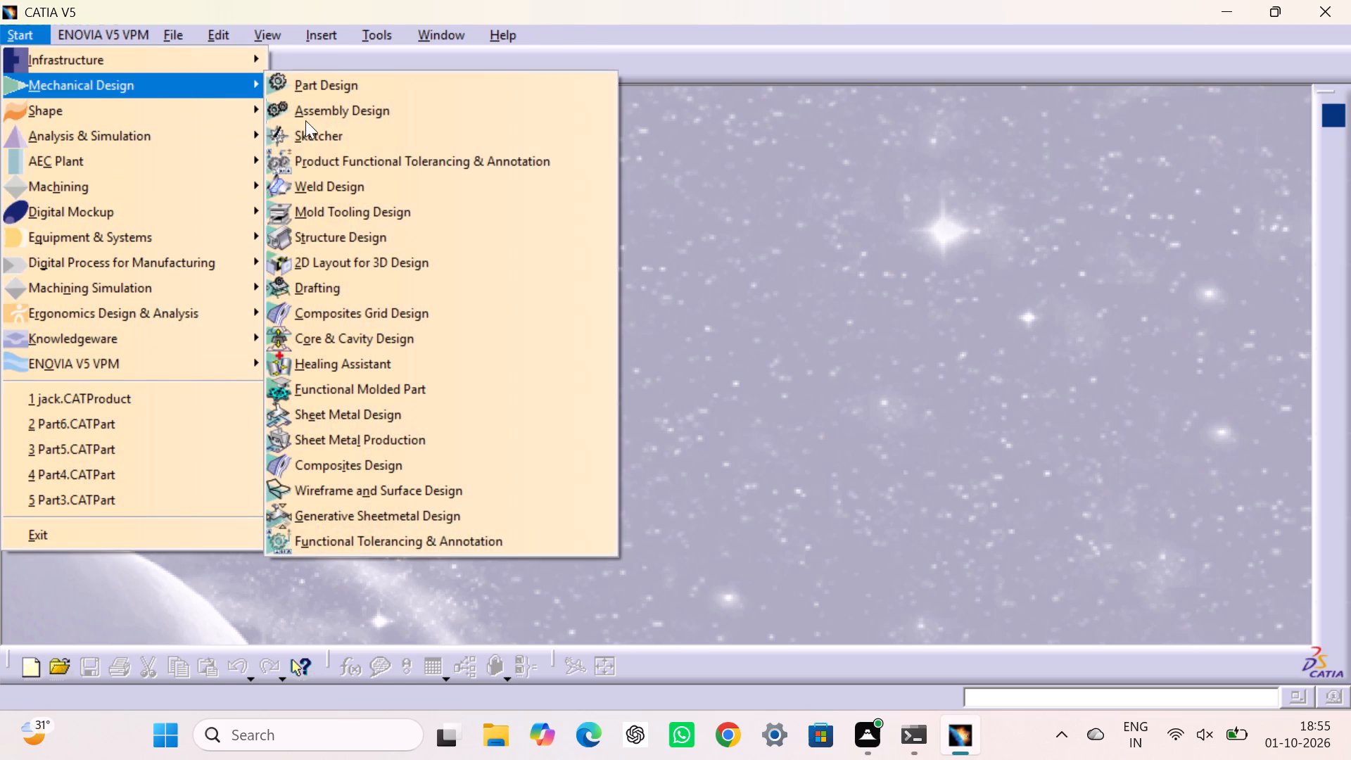
click(453, 523)
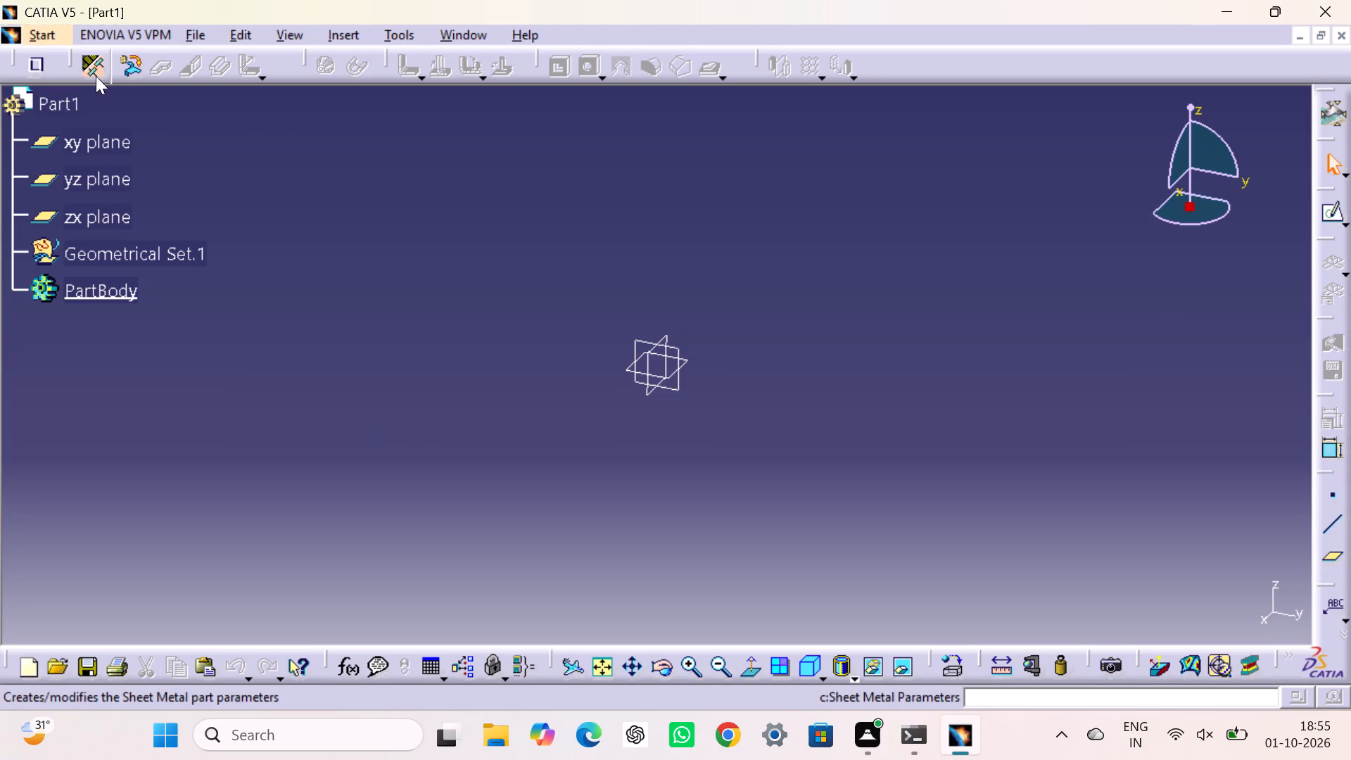
Define the new part's sheet metal parameters with 2 mm thickness and 2 mm default bend radius.
click(93, 71)
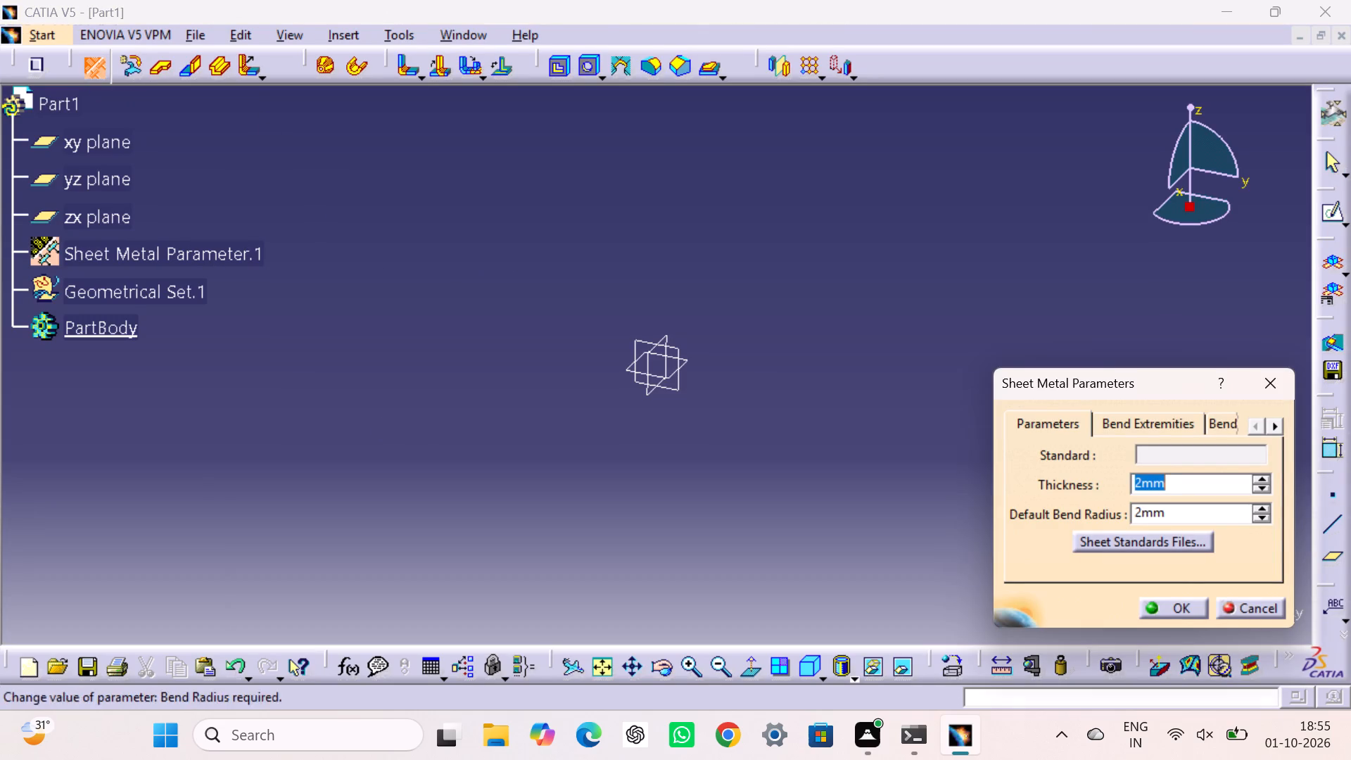
click(1174, 602)
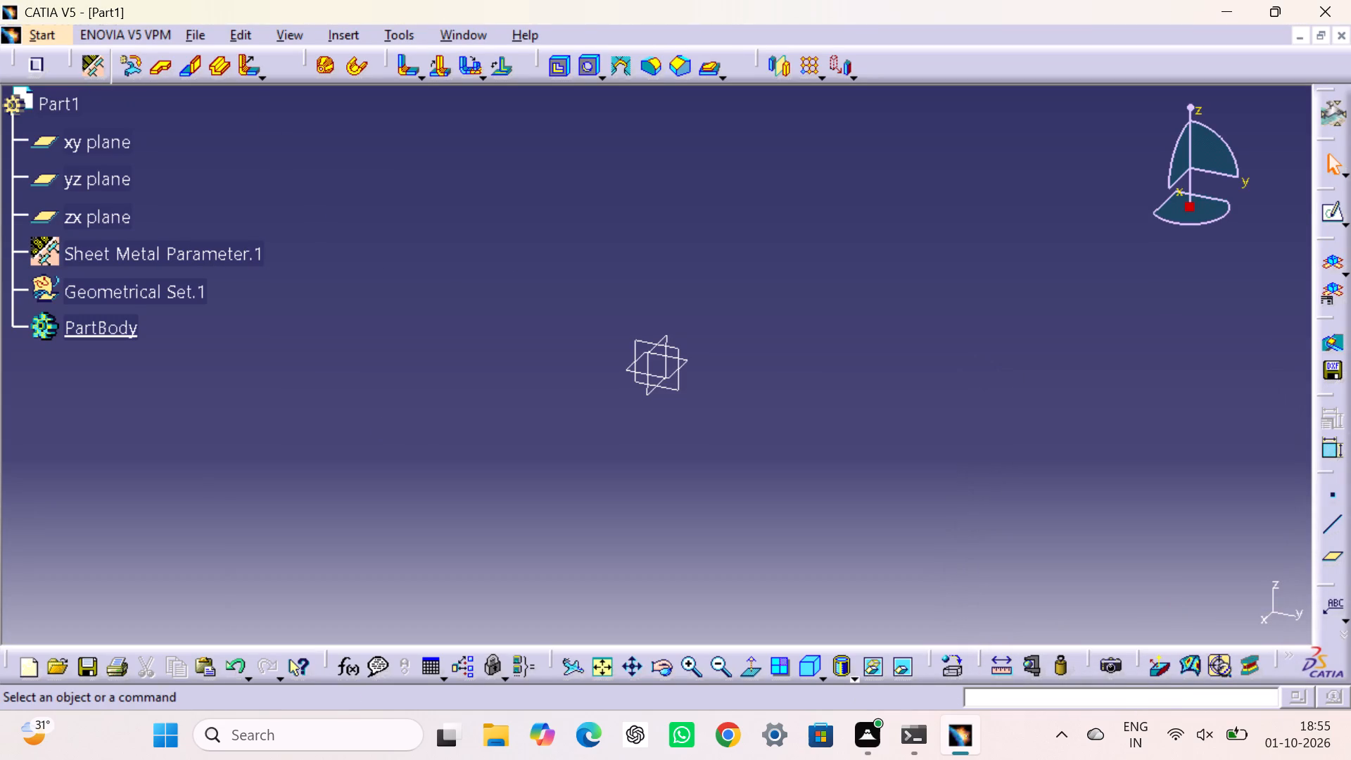
click(945, 360)
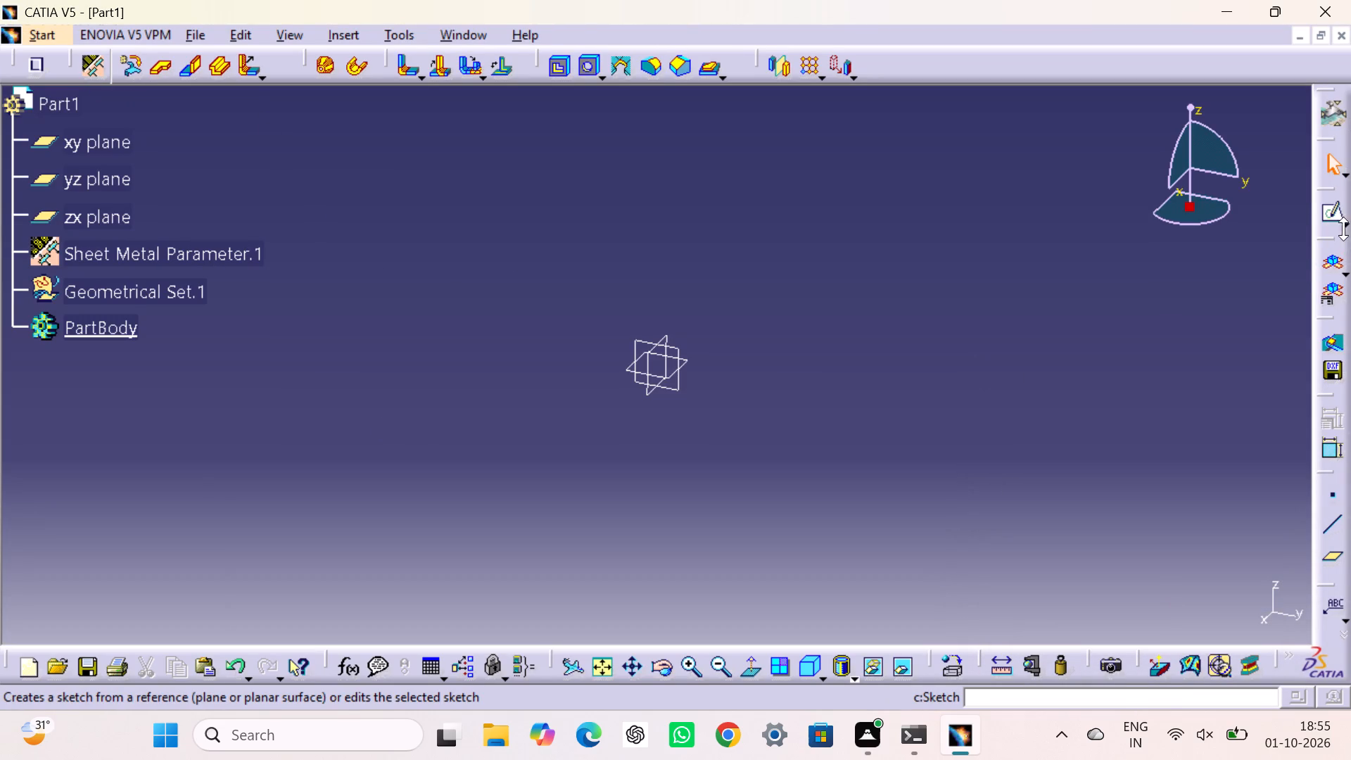
Detach the sketch tools, Sketch and Positioned Sketch, and dock them in the same row as the wall tools.
click(1343, 222)
drag(1278, 235, 1105, 99)
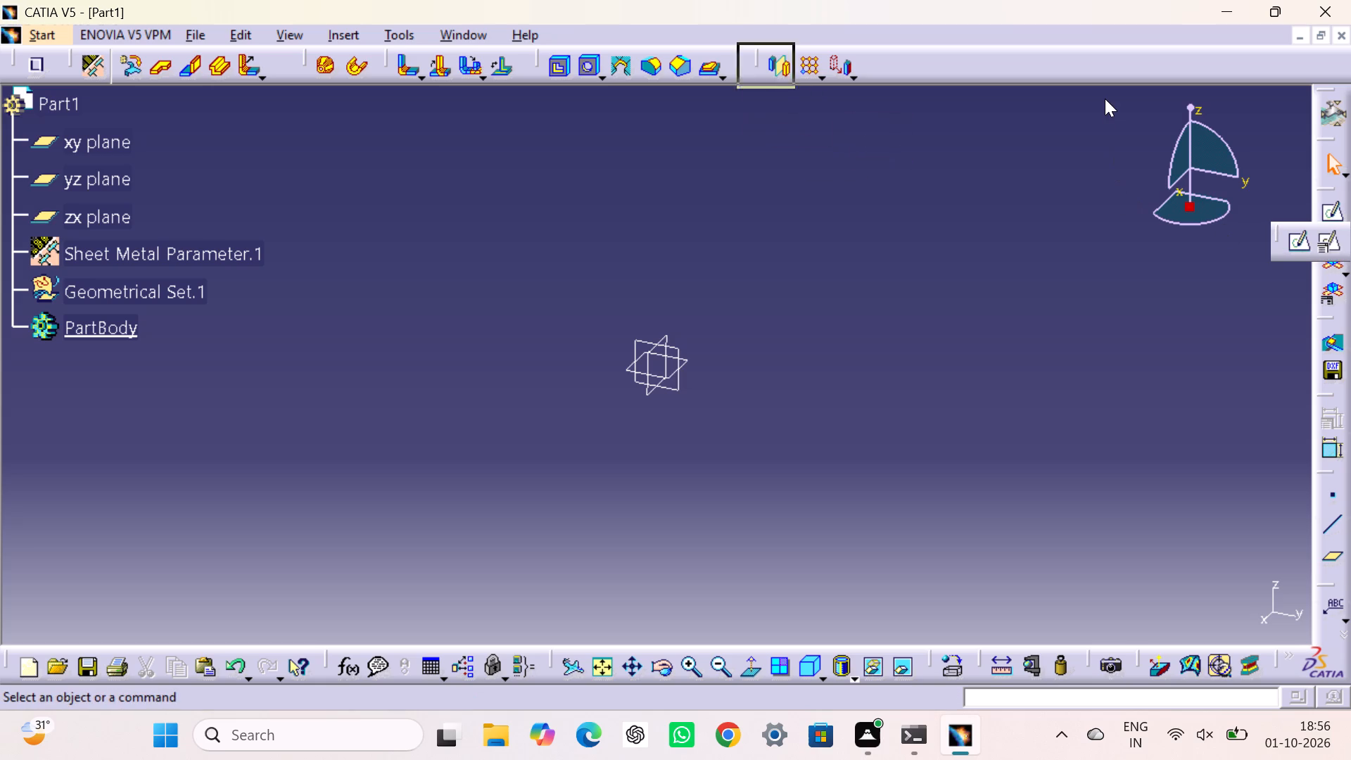
drag(1105, 99, 1052, 34)
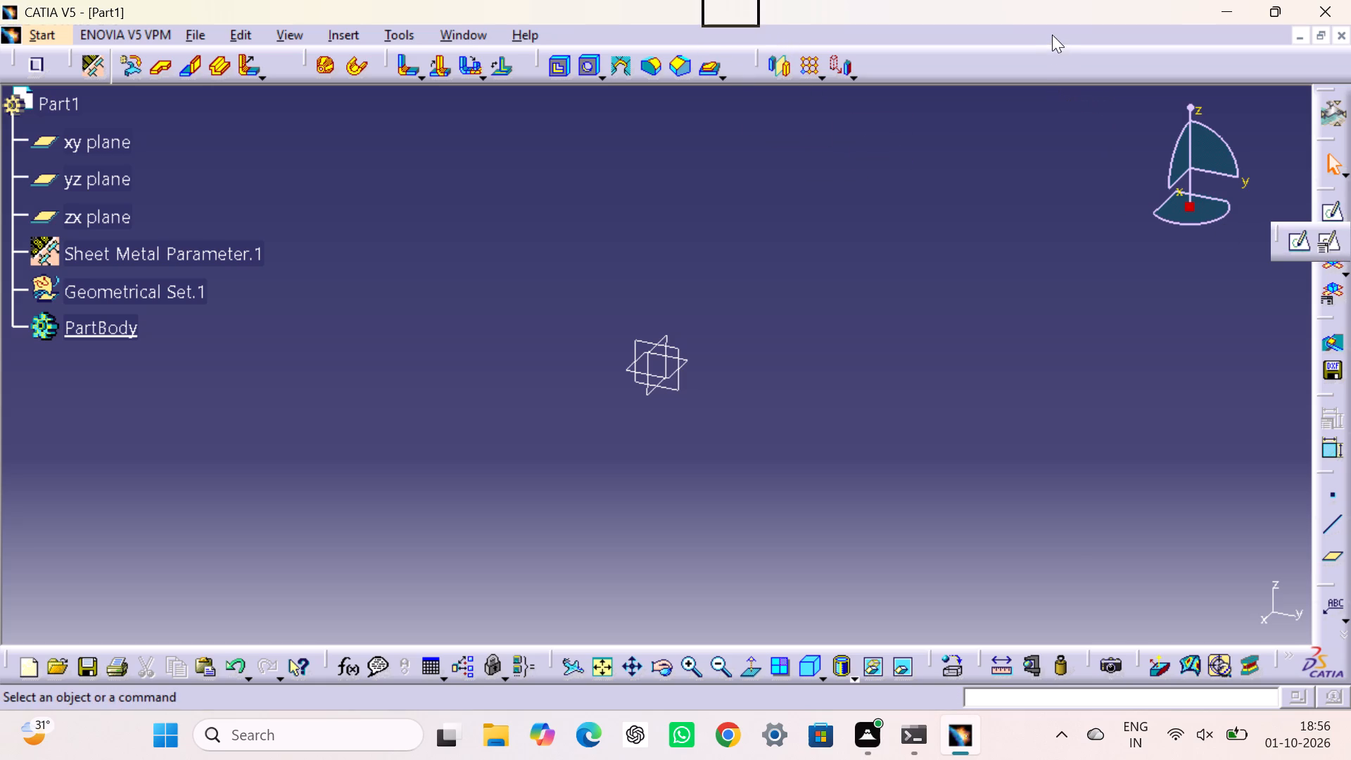
drag(1052, 34, 1057, 62)
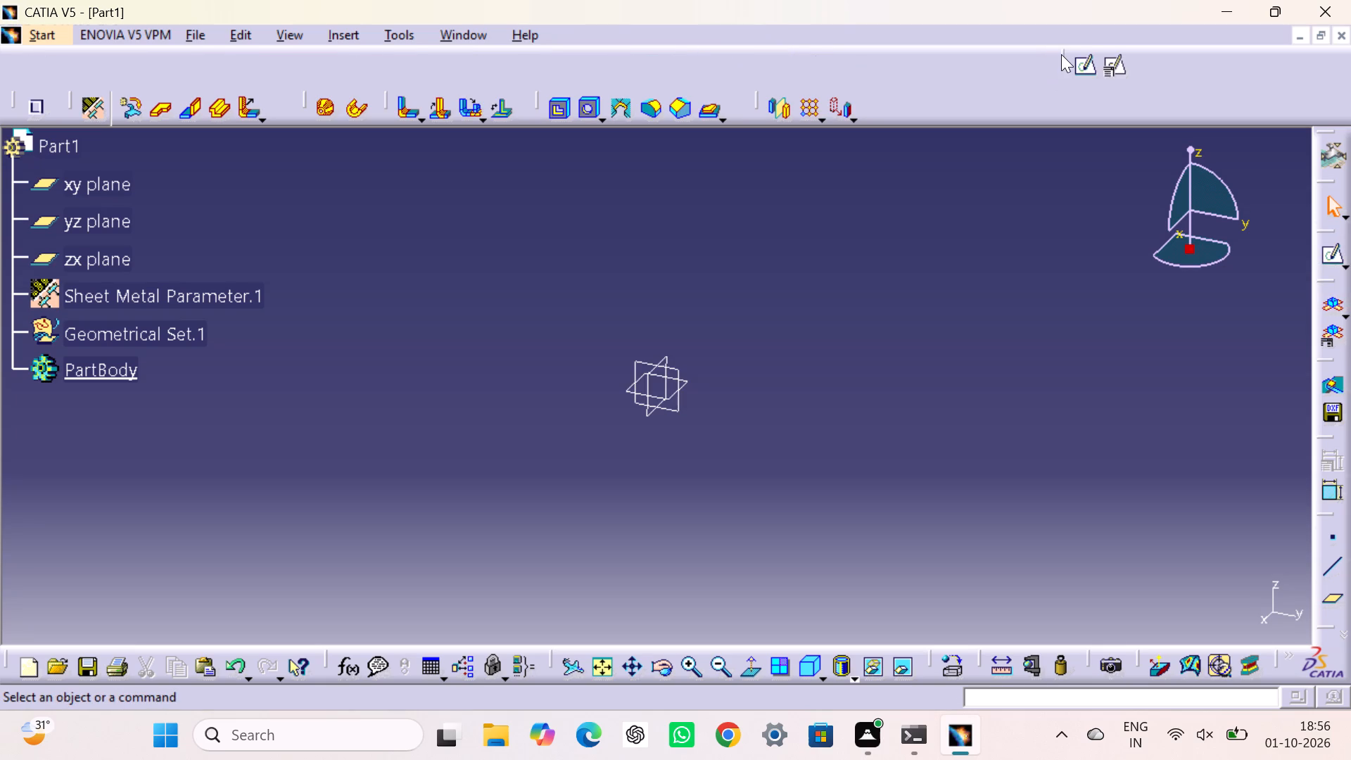
drag(1061, 54, 963, 101)
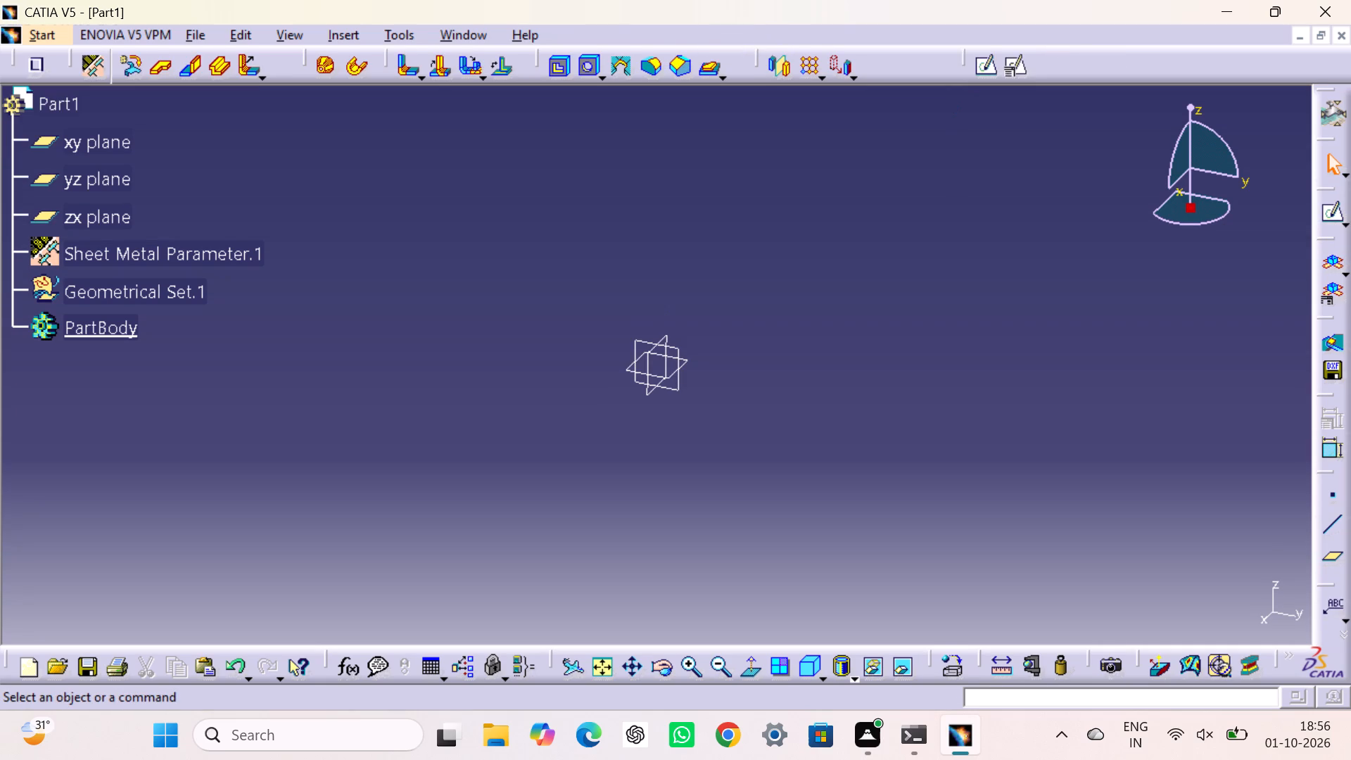
click(748, 246)
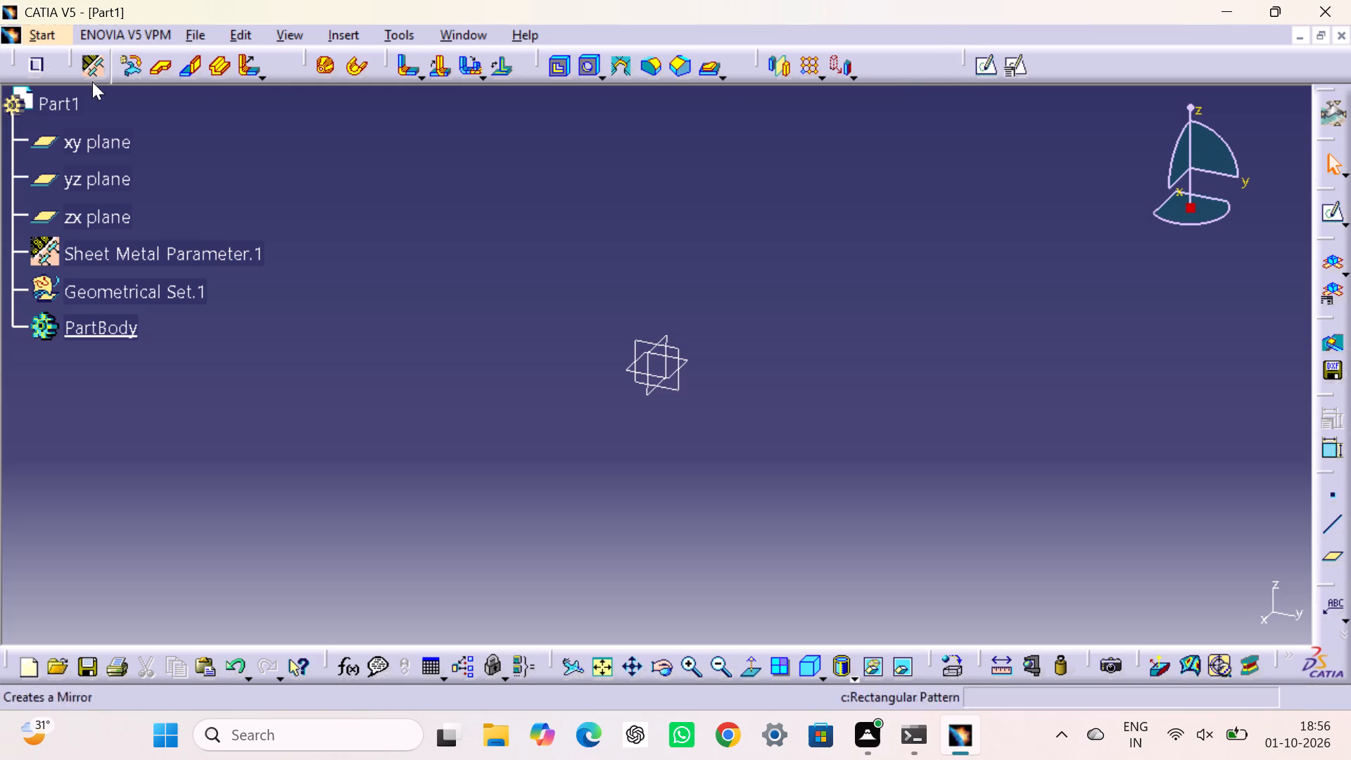
click(878, 280)
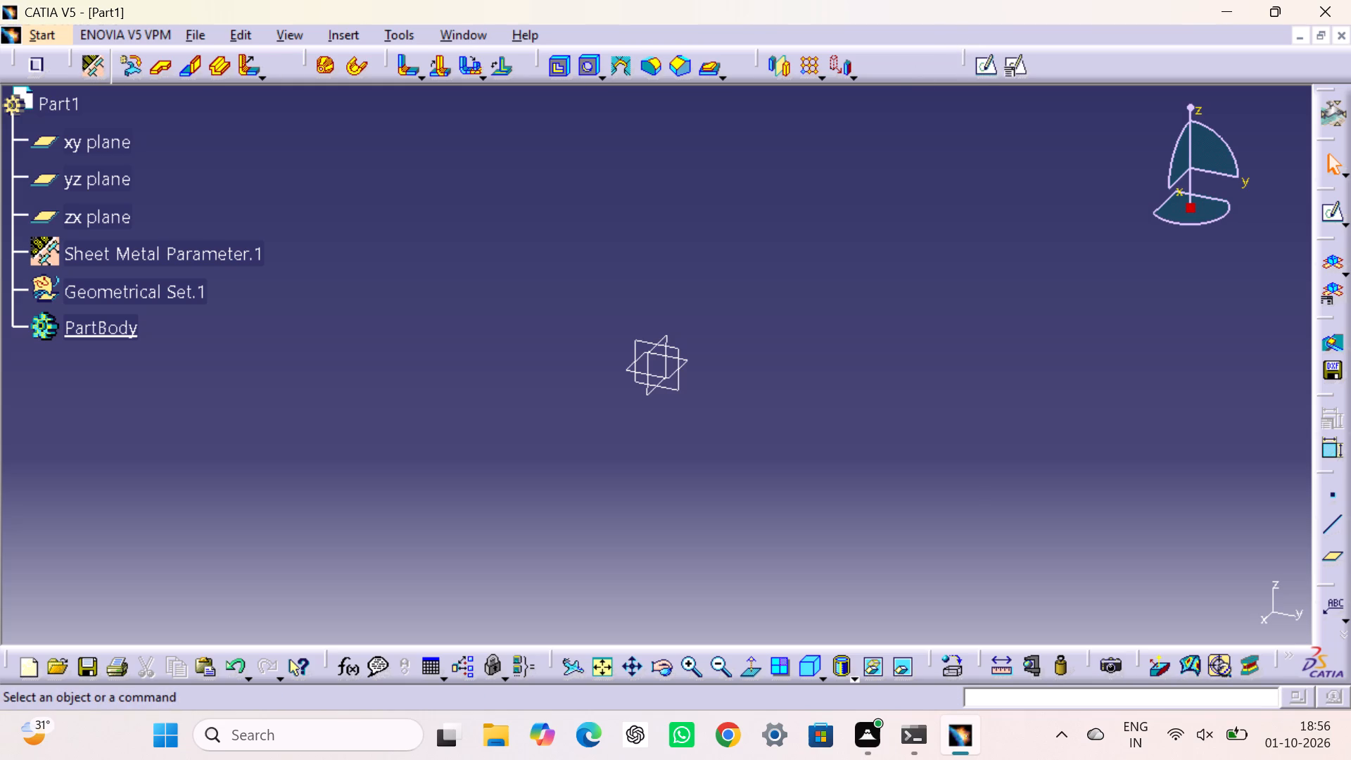
Create a positioned sketch on the xy plane with the axes swapped and the V direction reversed.
click(686, 368)
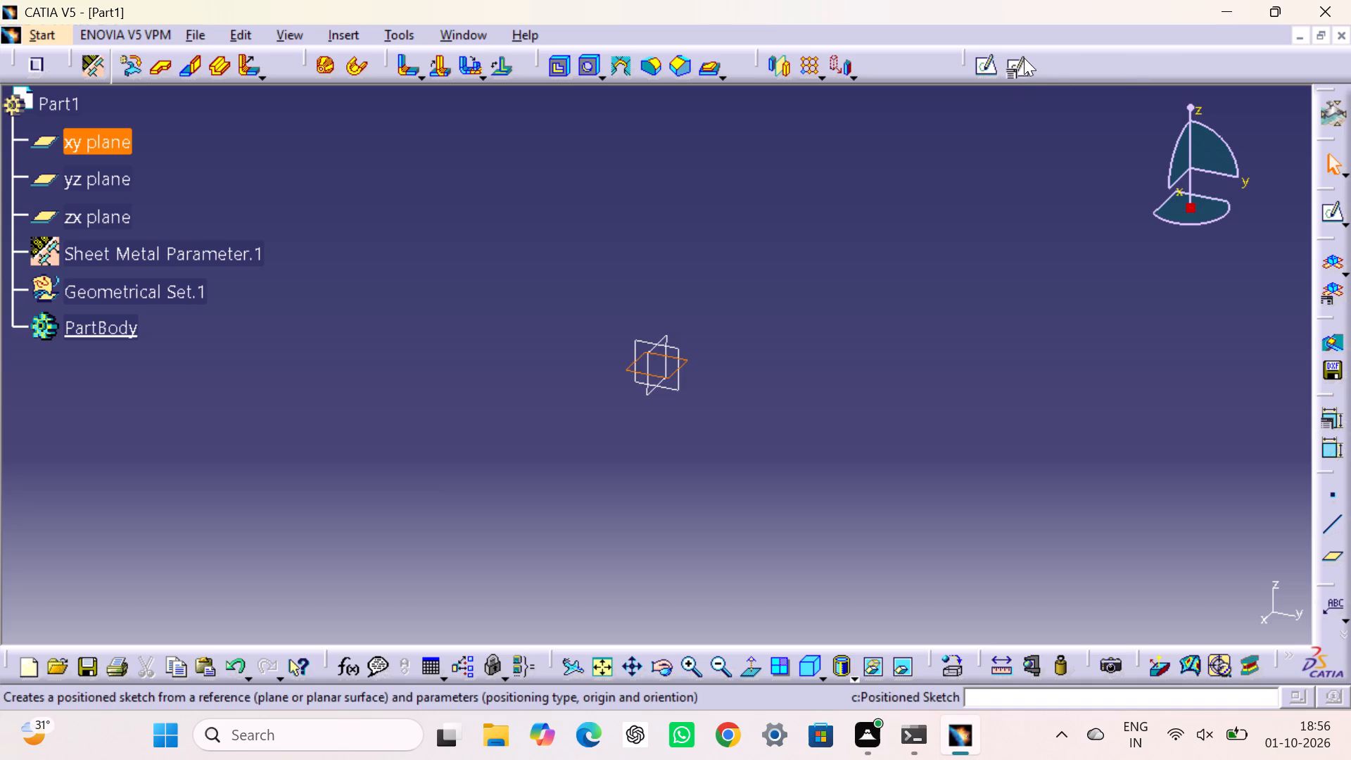
click(1025, 58)
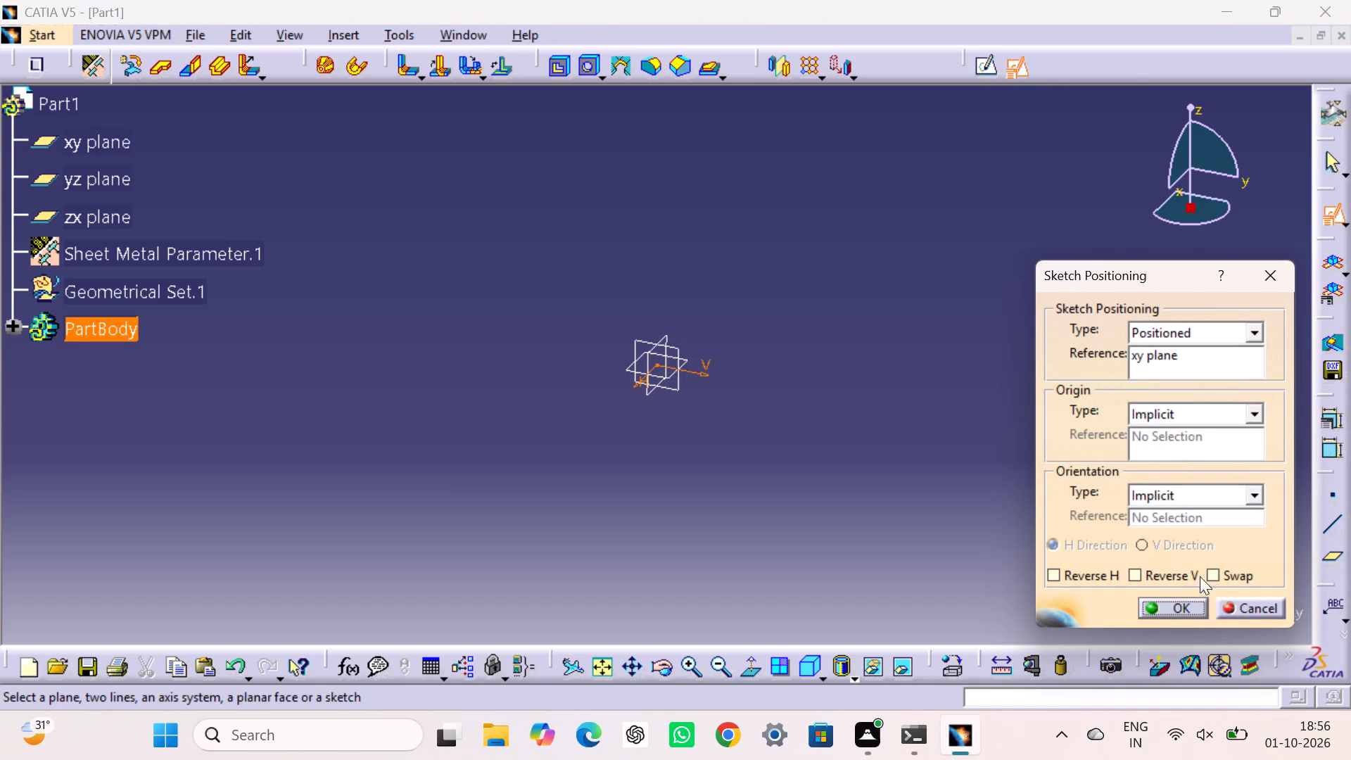
click(1211, 571)
click(1164, 576)
click(1172, 612)
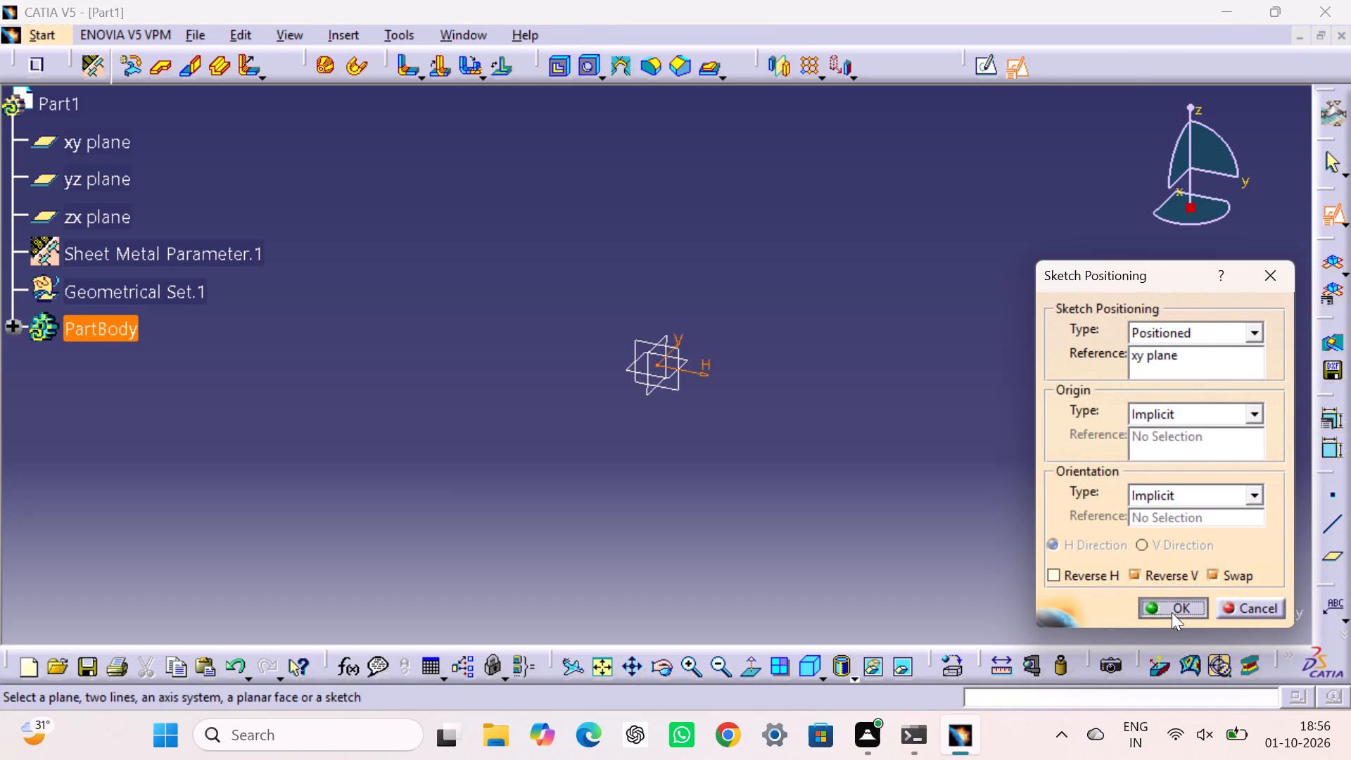
click(877, 431)
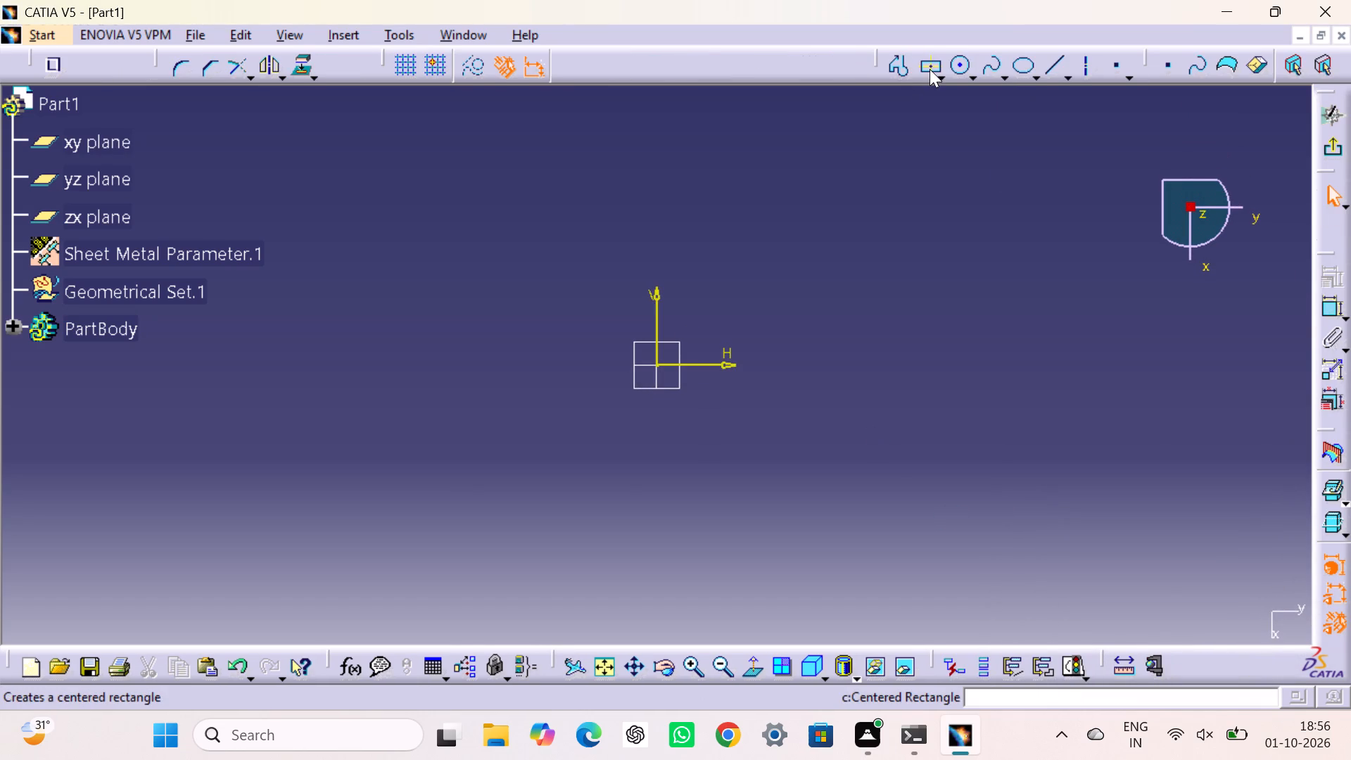
Draw a centred rectangle about 82 mm wide and 63 mm high on the sketch origin.
click(930, 69)
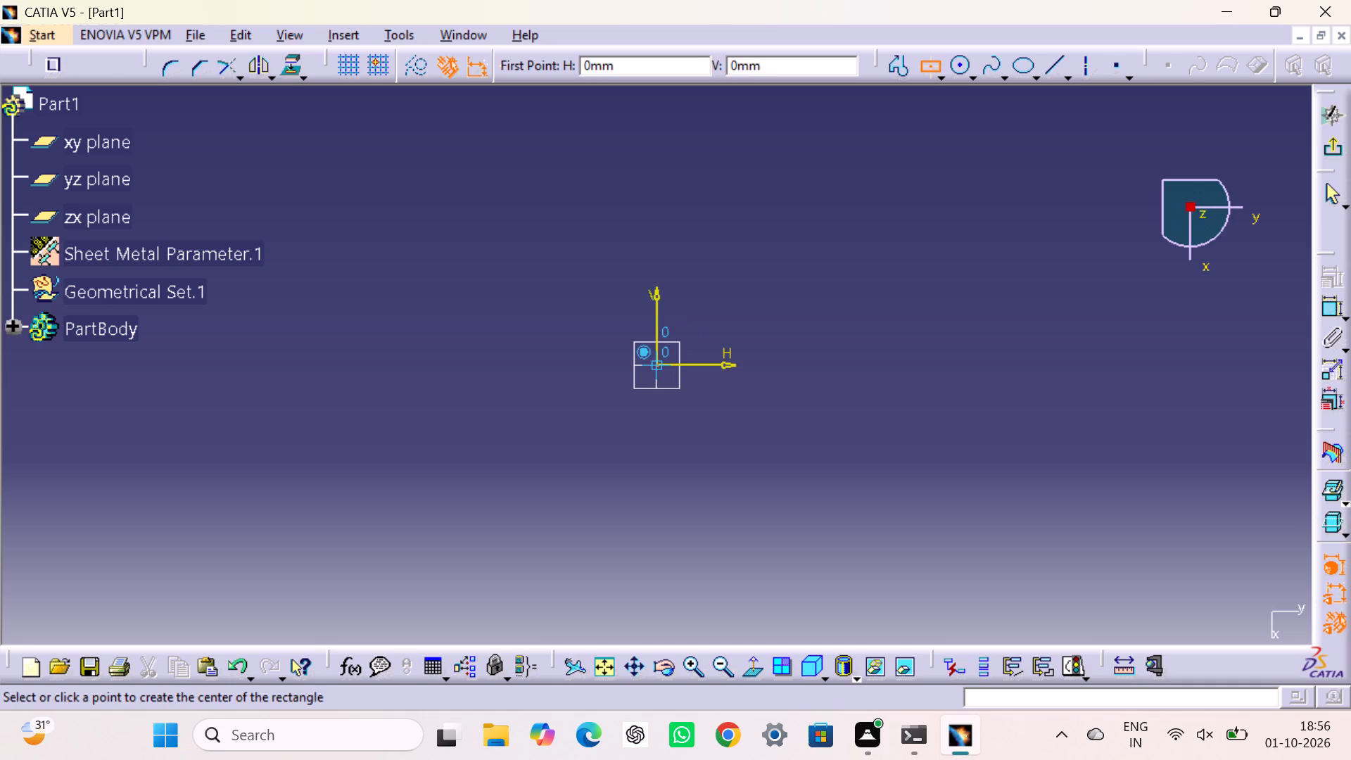
click(657, 365)
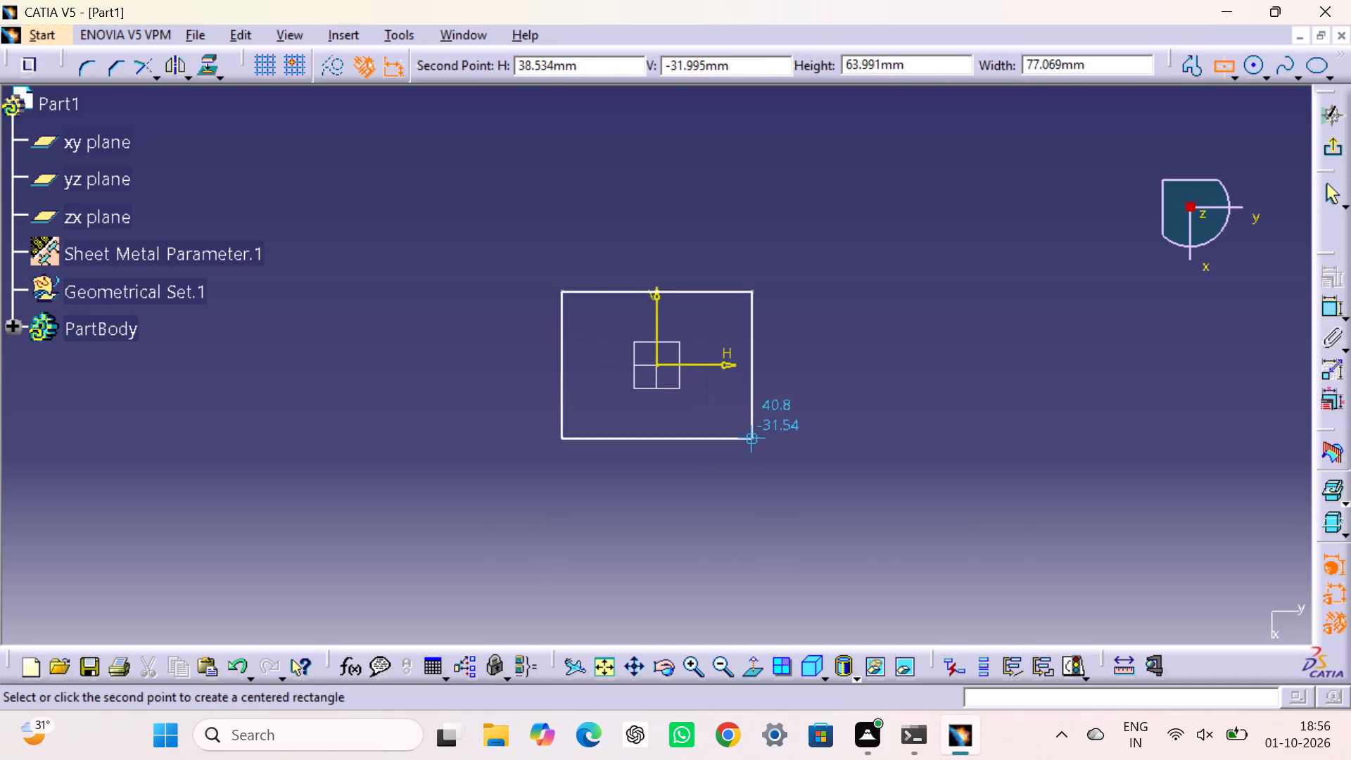
click(751, 439)
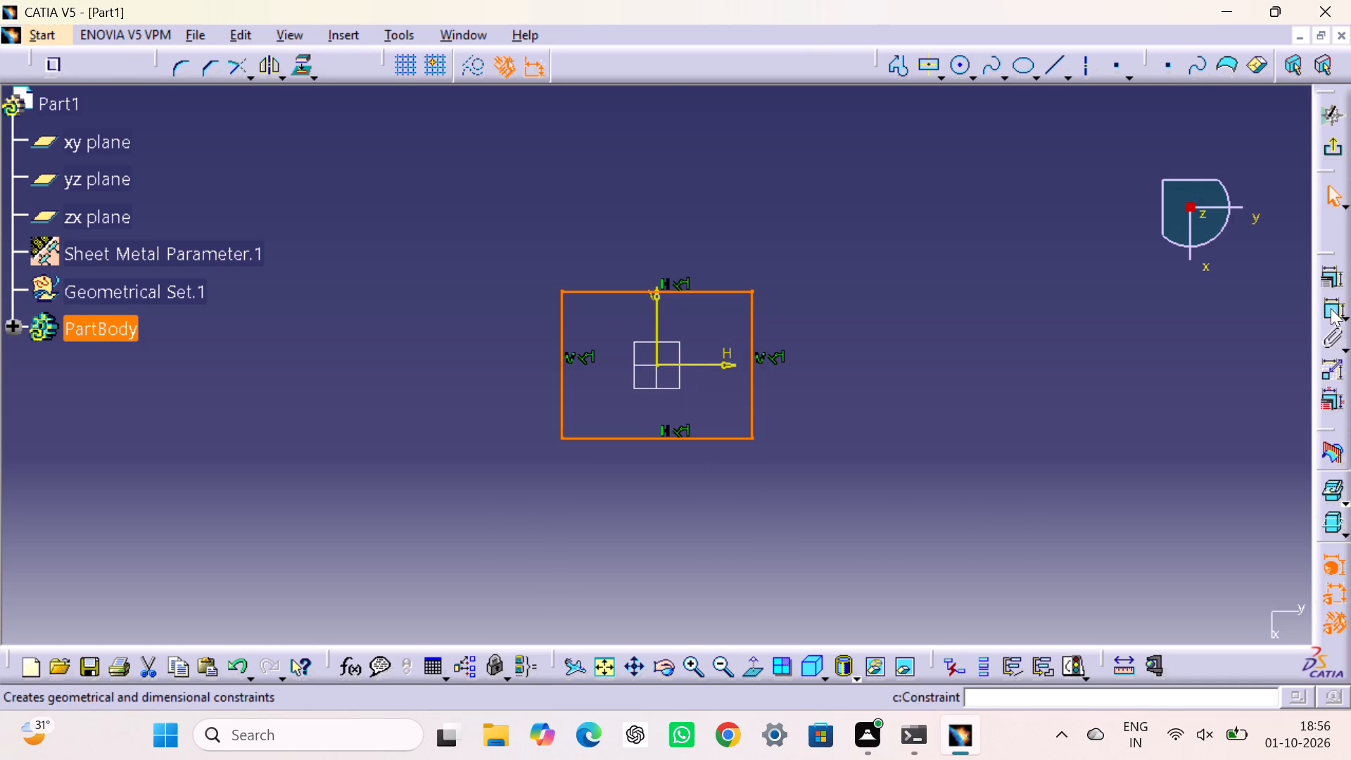
Dimension the rectangle's height, placing the dimension beside its right-hand edge.
click(1327, 313)
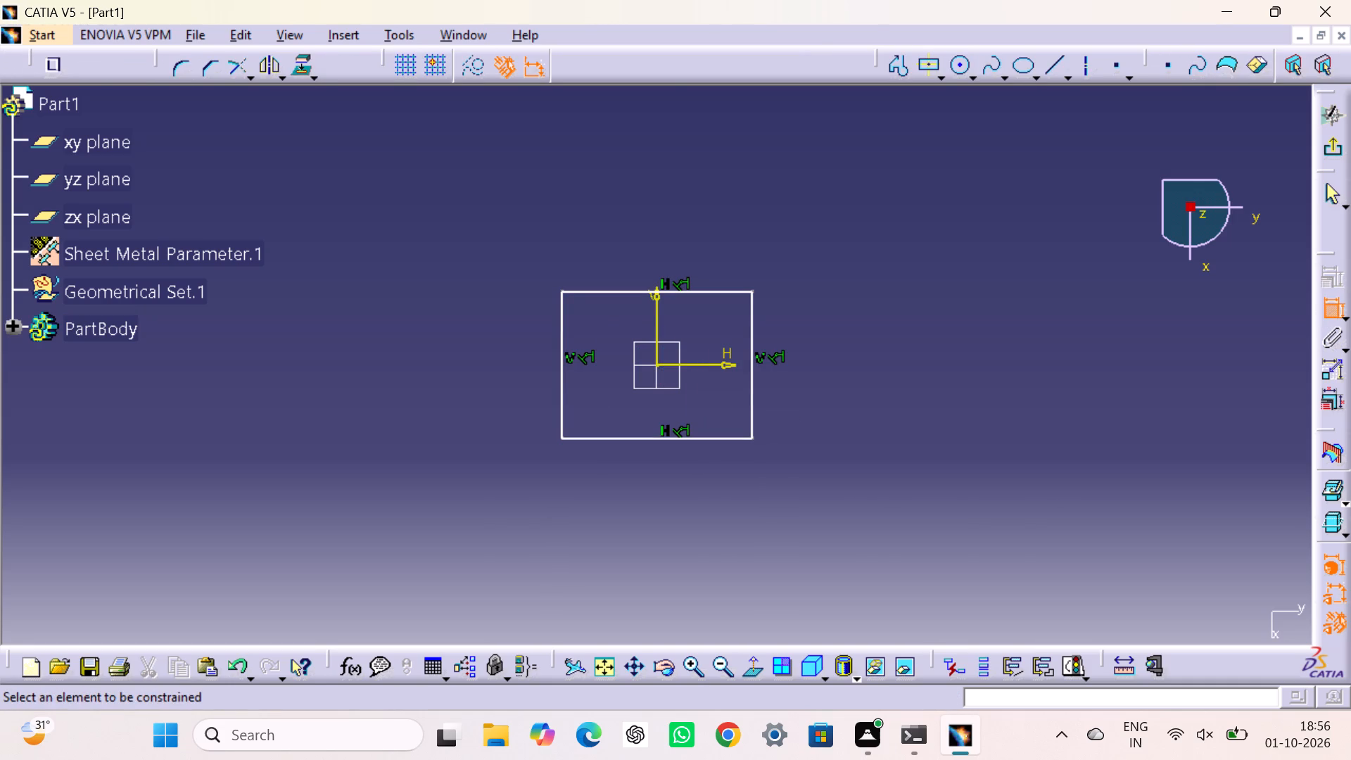
drag(754, 376, 775, 379)
click(820, 374)
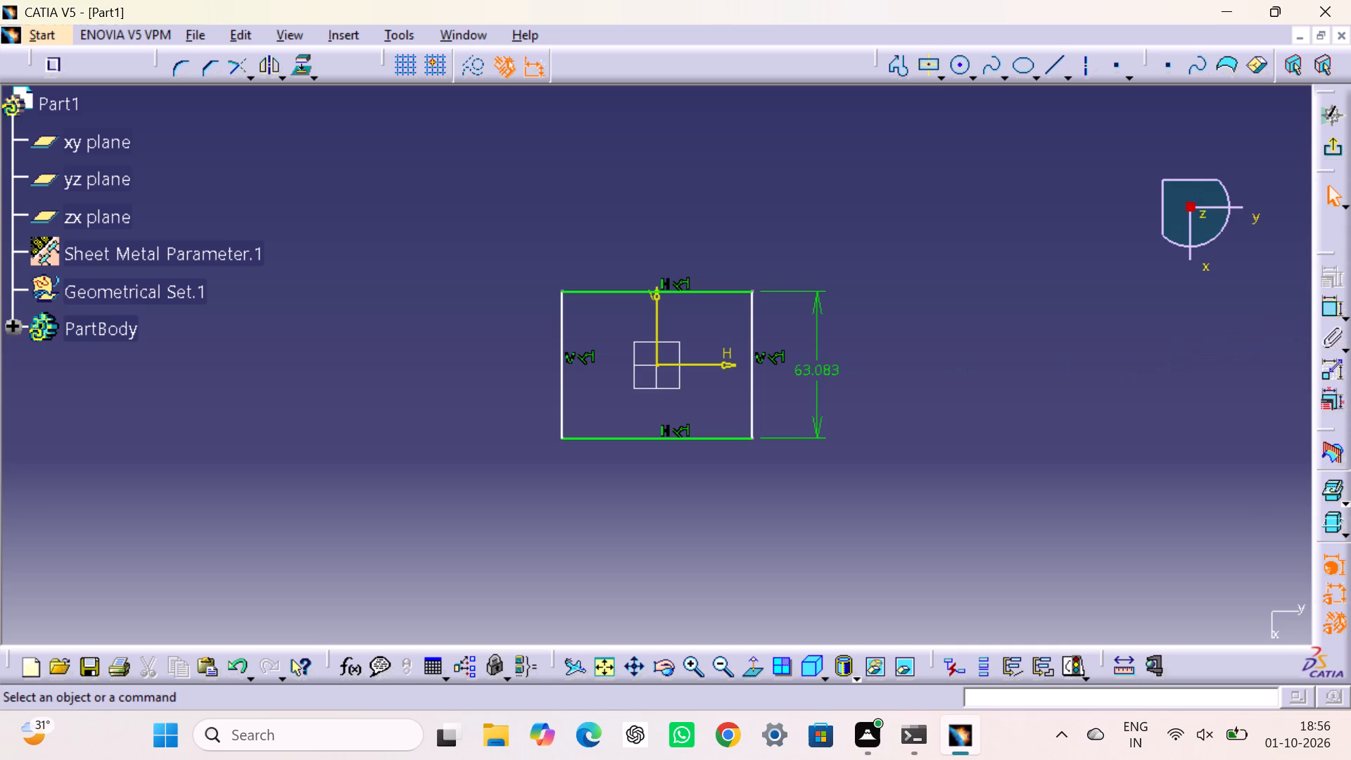
Dimension the rectangle's width above its upper edge and set it to 90 mm.
drag(1324, 305, 1312, 304)
drag(703, 293, 702, 285)
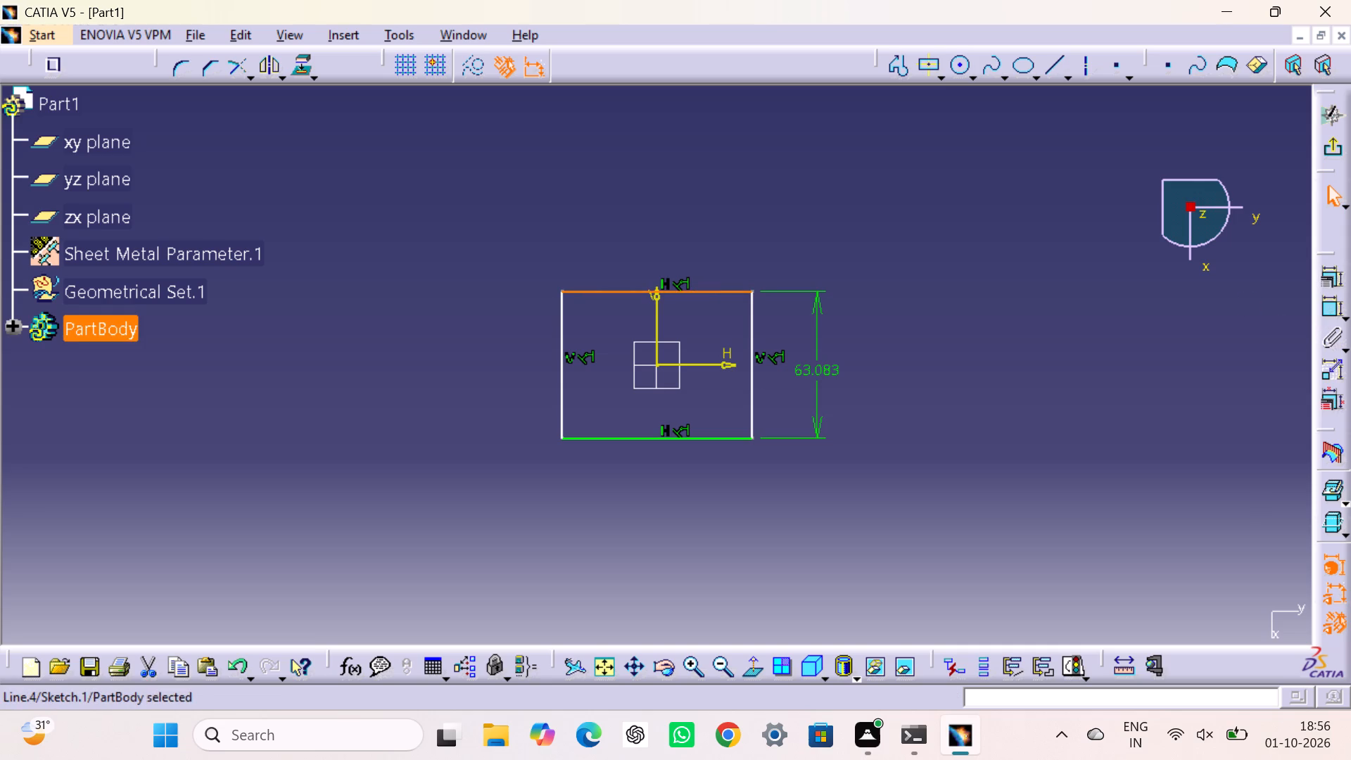
click(693, 242)
drag(1326, 305, 1313, 308)
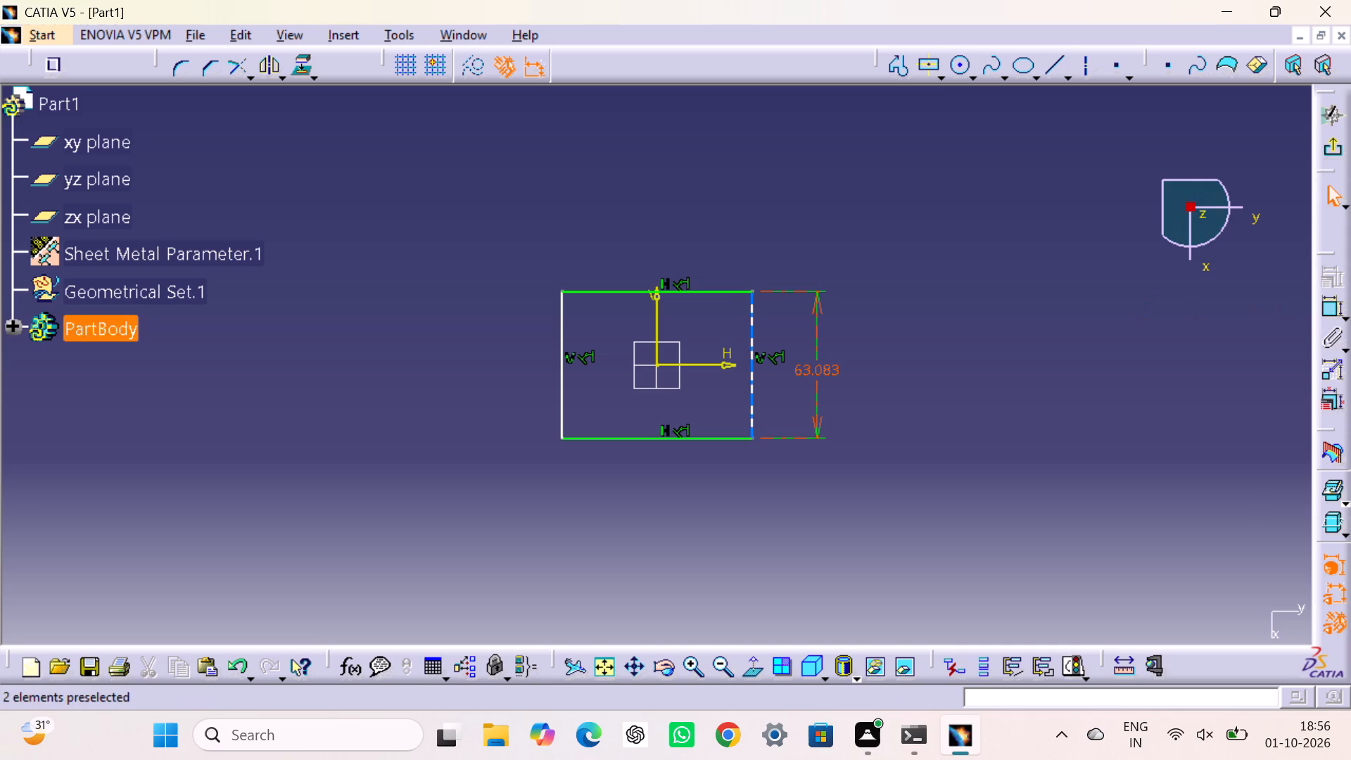
click(1320, 303)
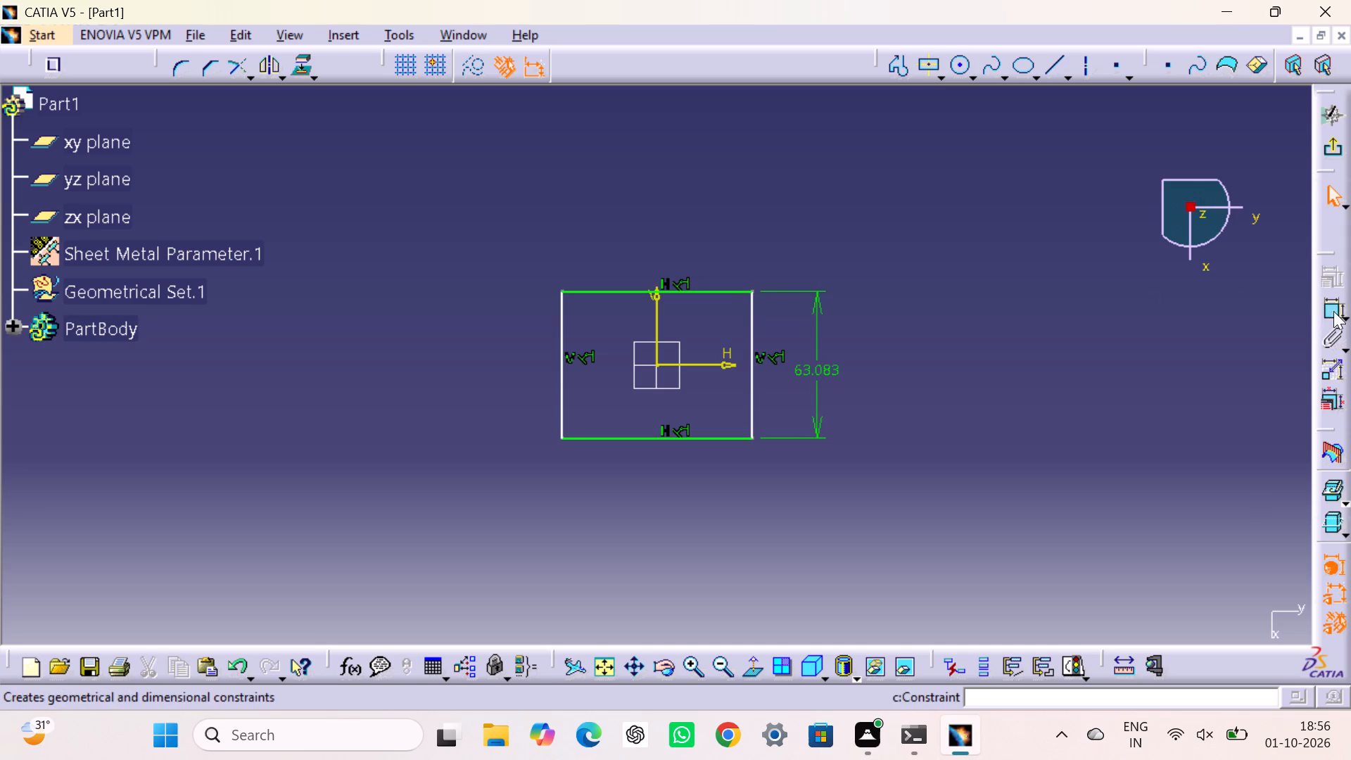
click(1336, 310)
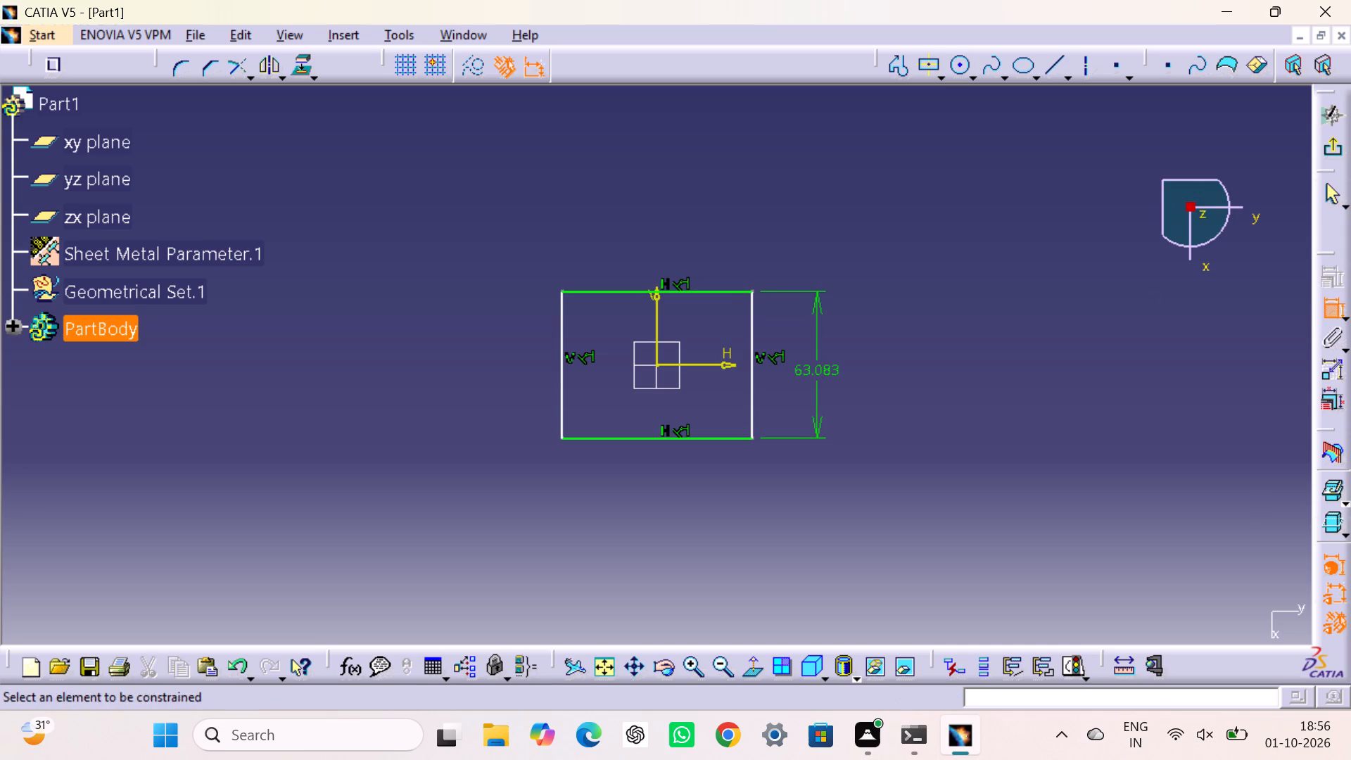
click(728, 293)
click(711, 248)
double_click(704, 244)
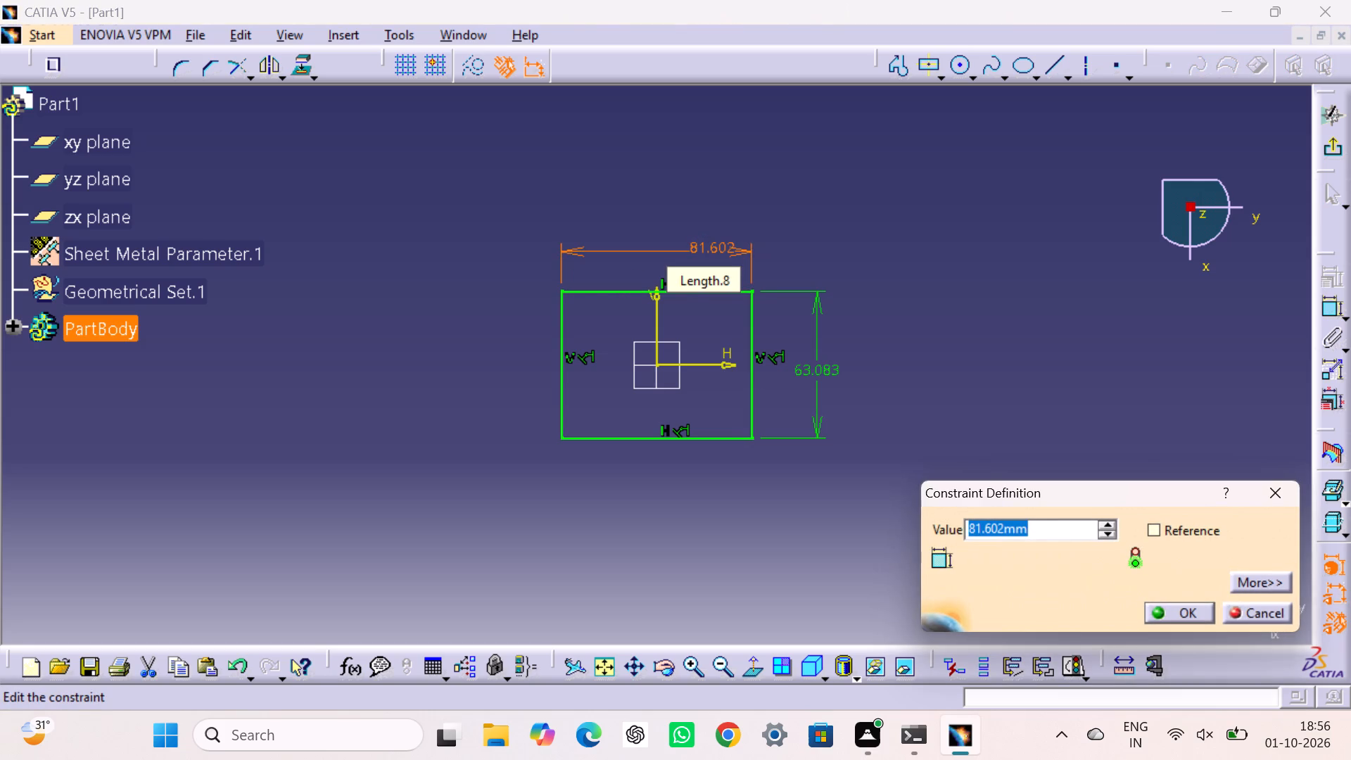
text(90)
key(Return)
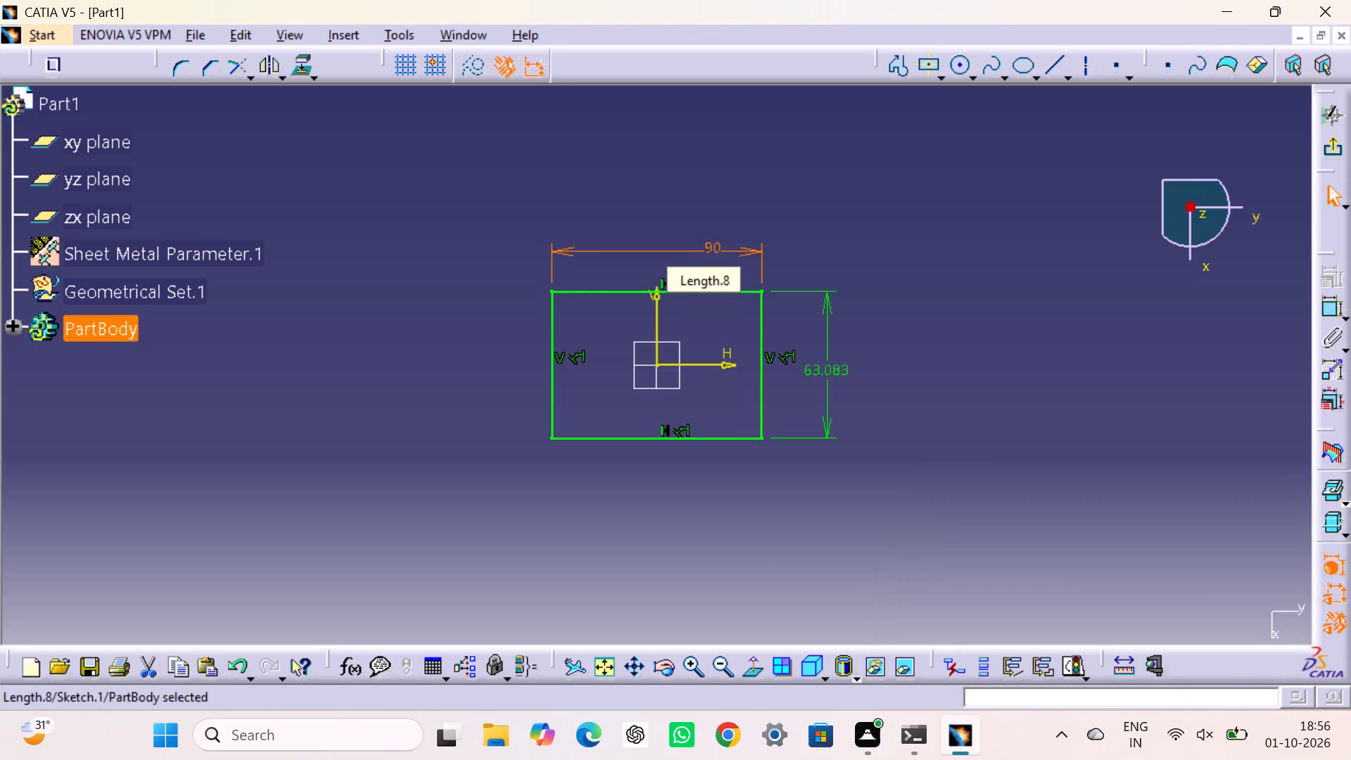
Set the rectangle's height to 90 mm and exit the sketch.
double_click(830, 382)
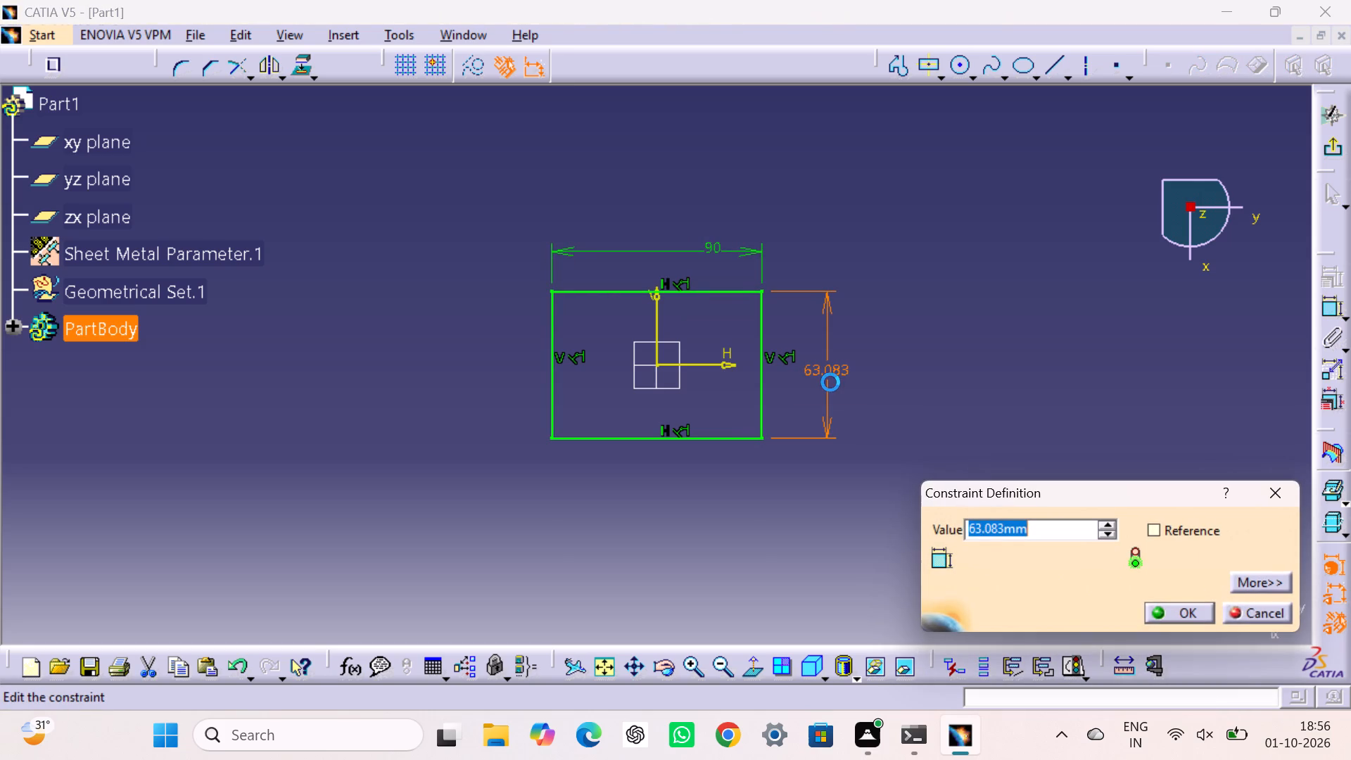
text(90)
key(Return)
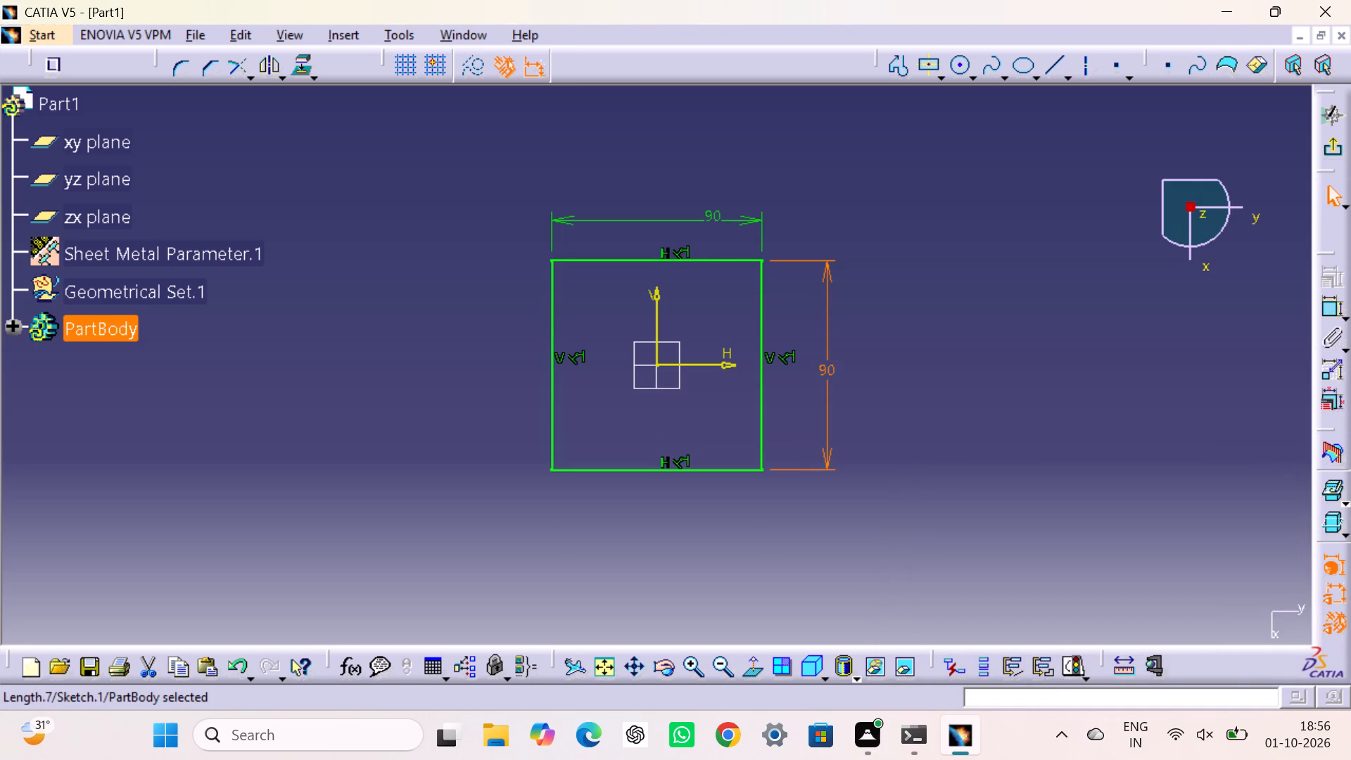
click(1325, 150)
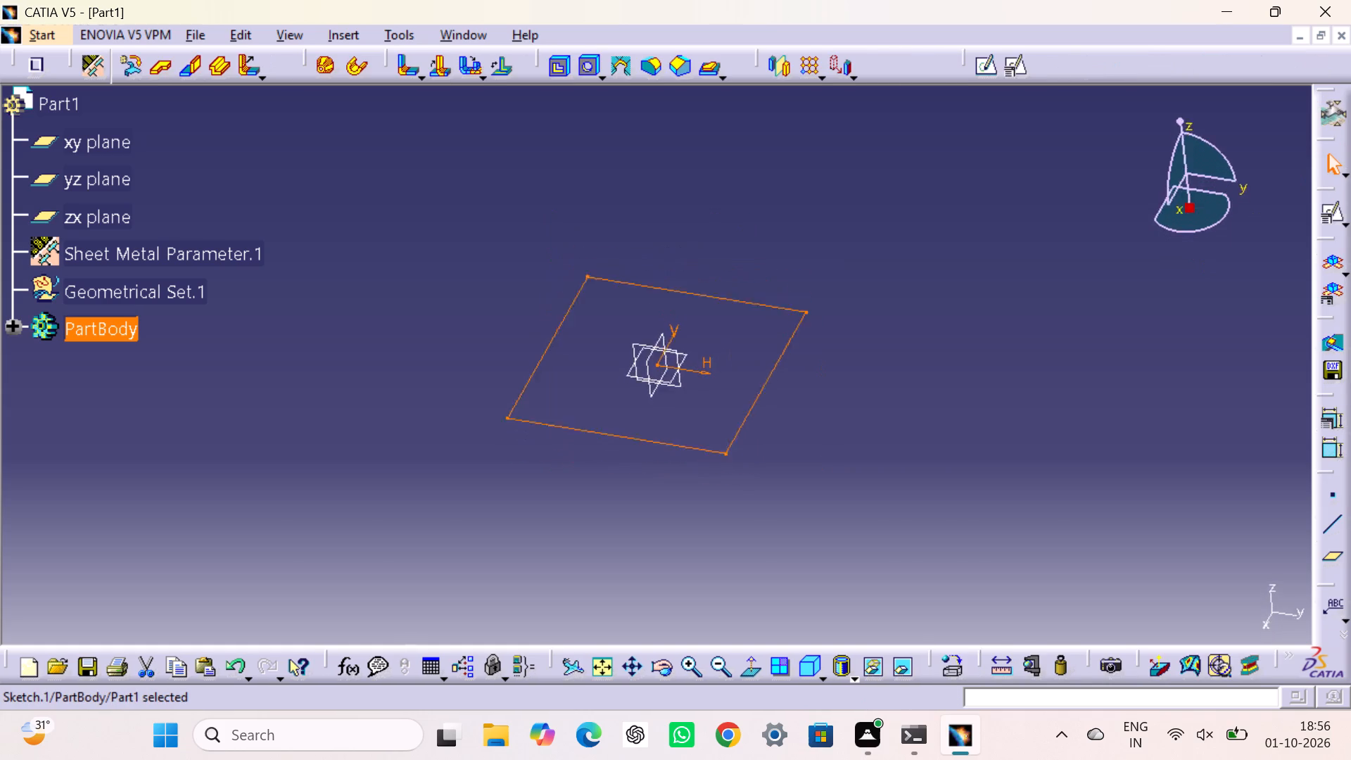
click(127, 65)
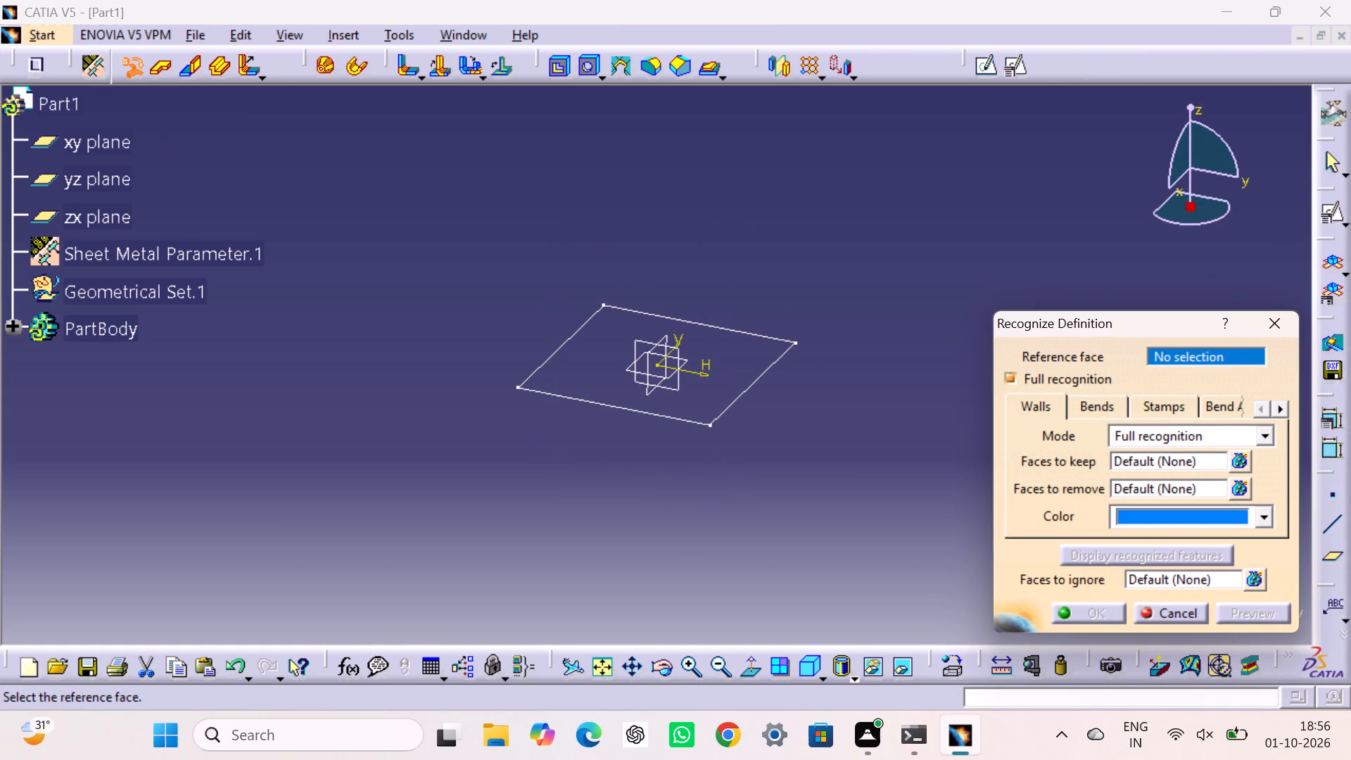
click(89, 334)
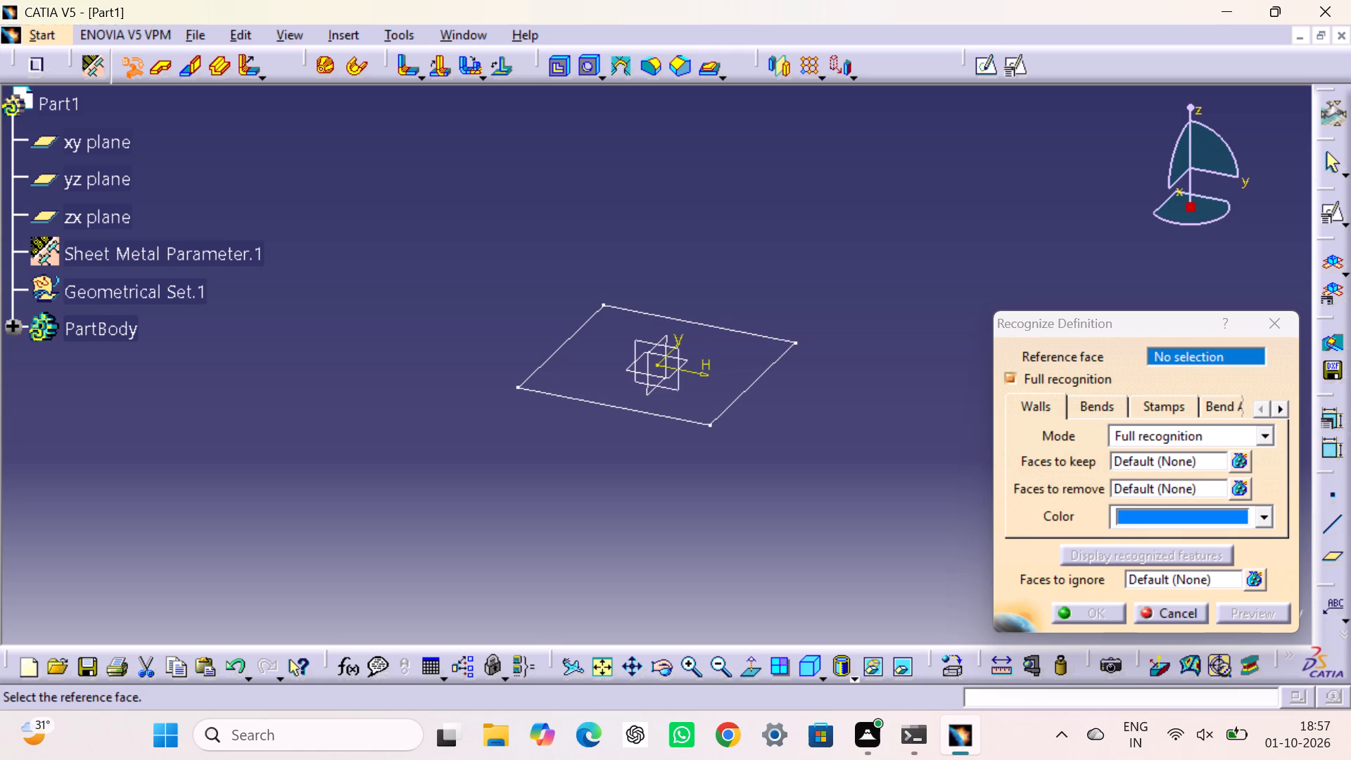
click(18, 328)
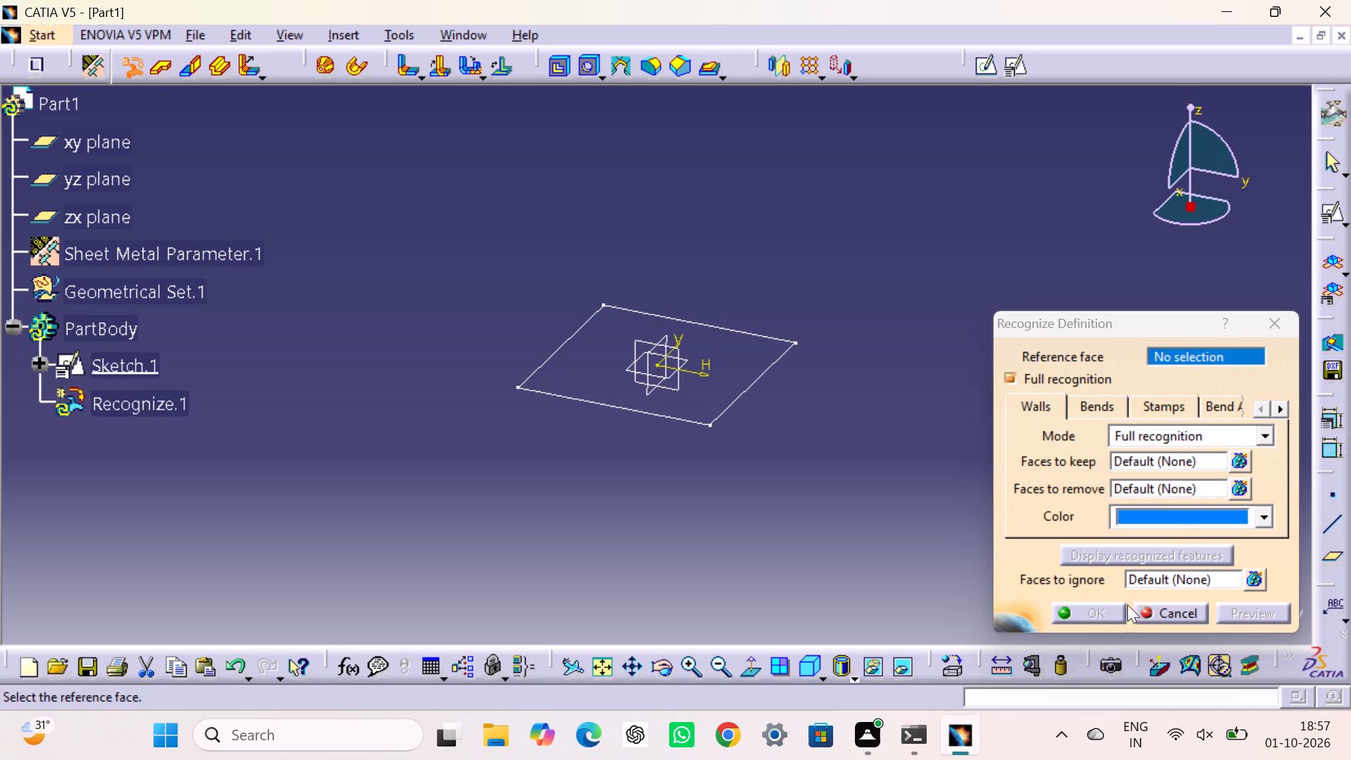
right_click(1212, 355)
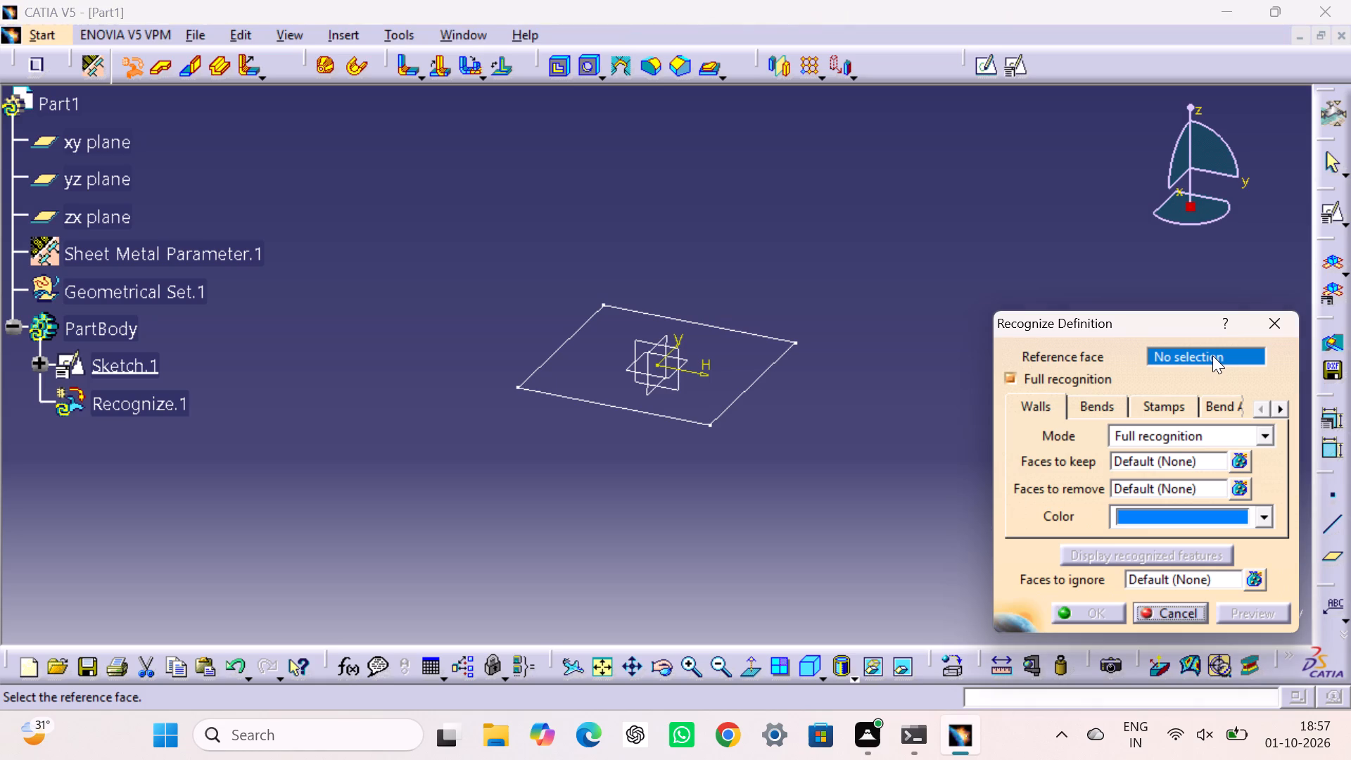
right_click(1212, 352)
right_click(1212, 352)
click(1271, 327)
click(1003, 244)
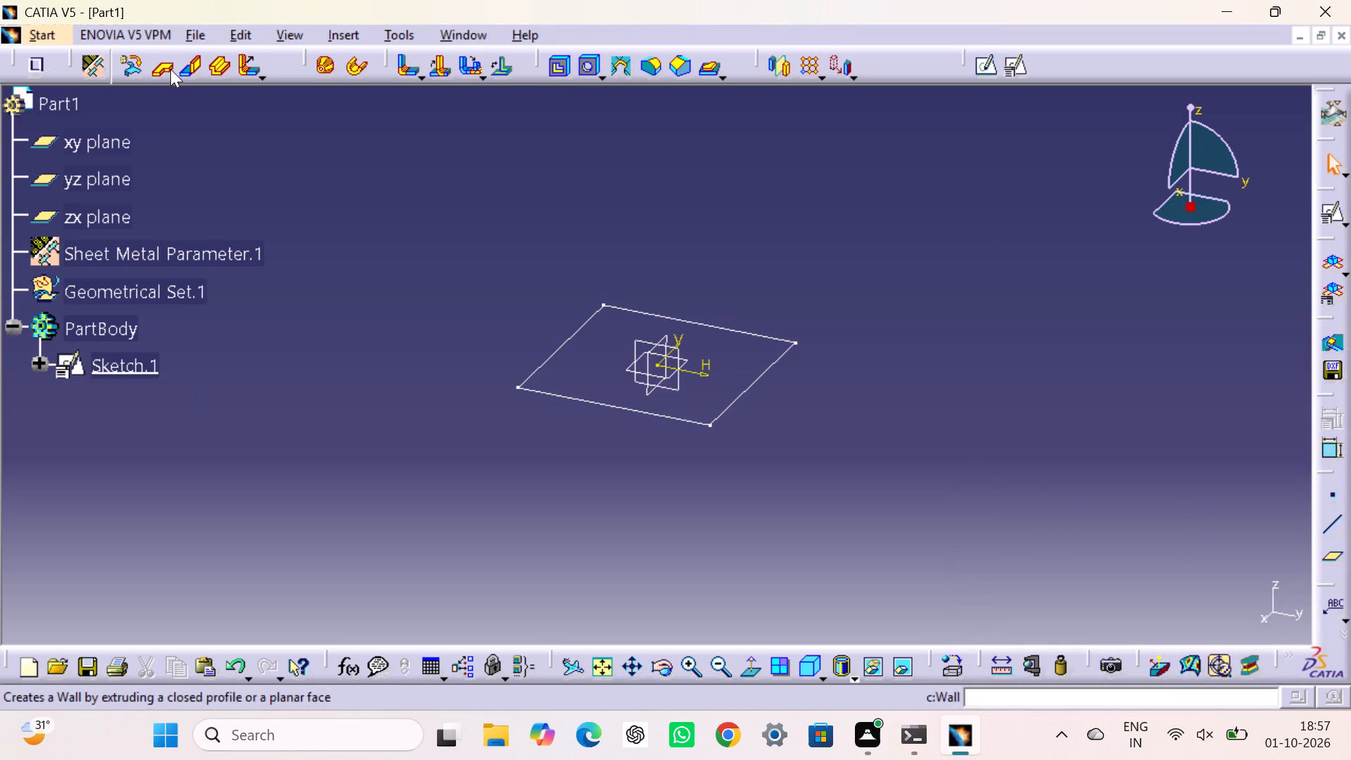
Create the base wall from the square sketch profile, with the material side pointing upward.
click(170, 69)
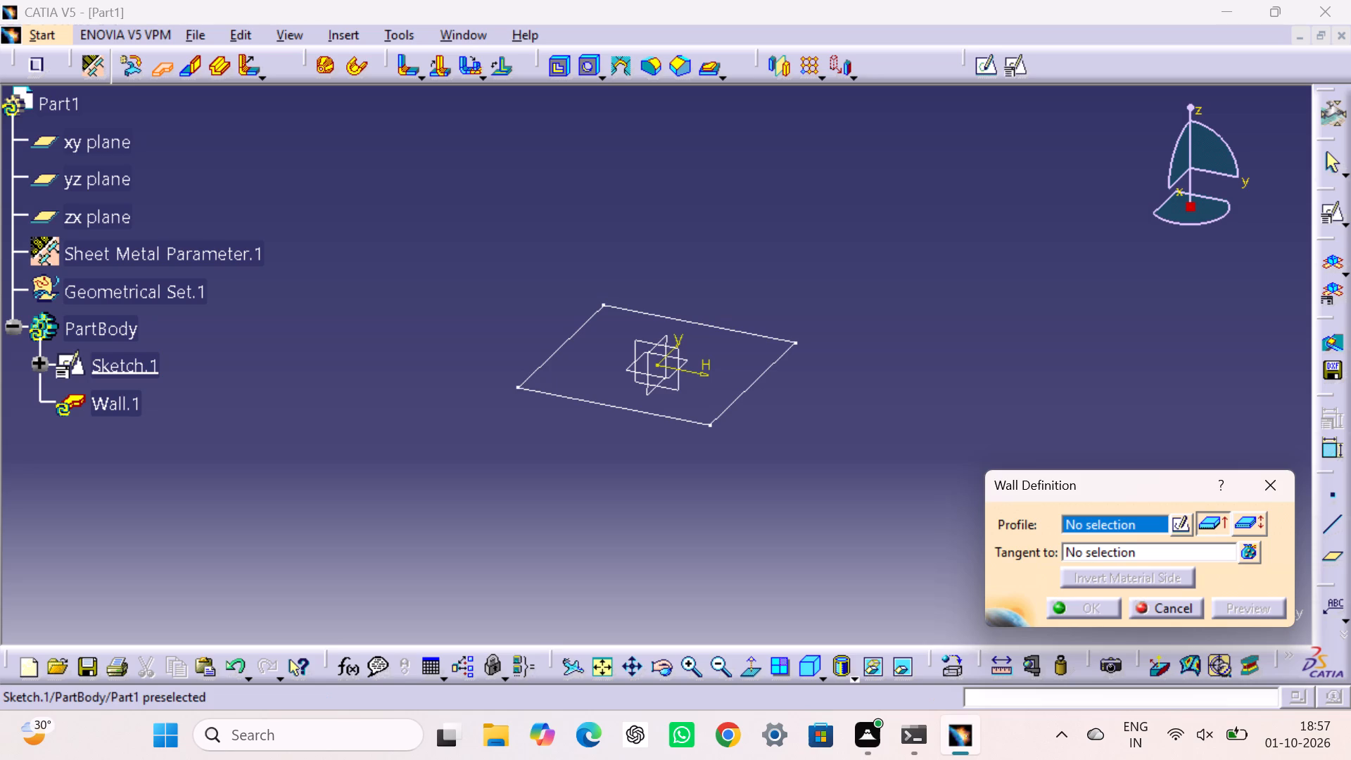
click(561, 400)
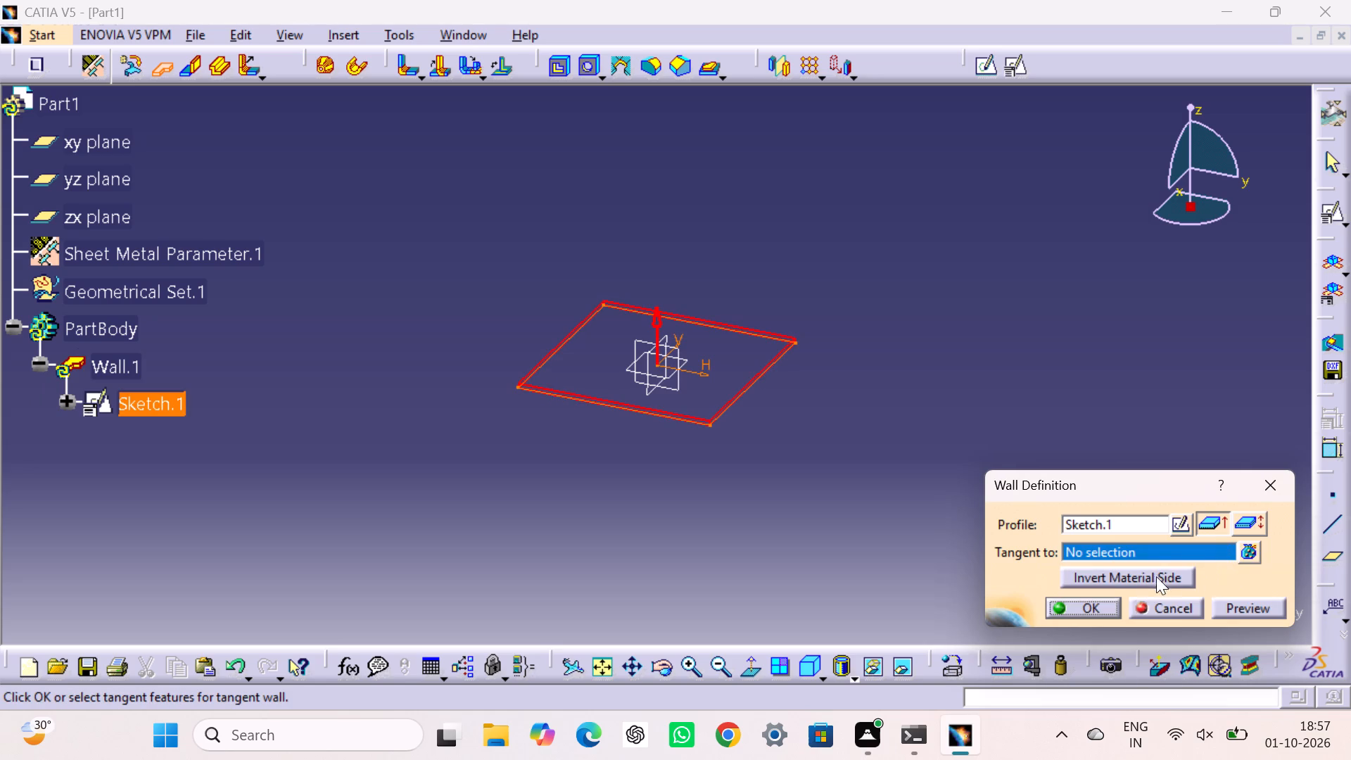
click(1103, 605)
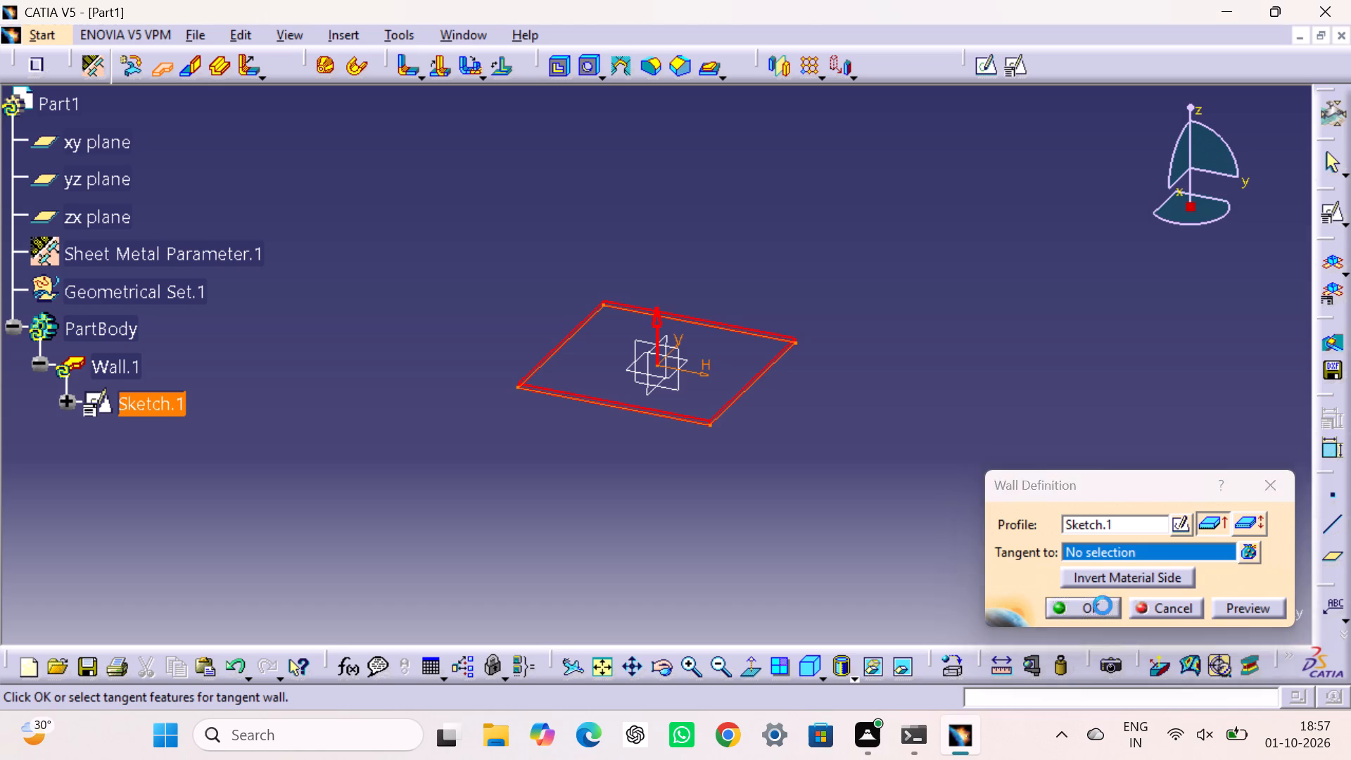
click(952, 419)
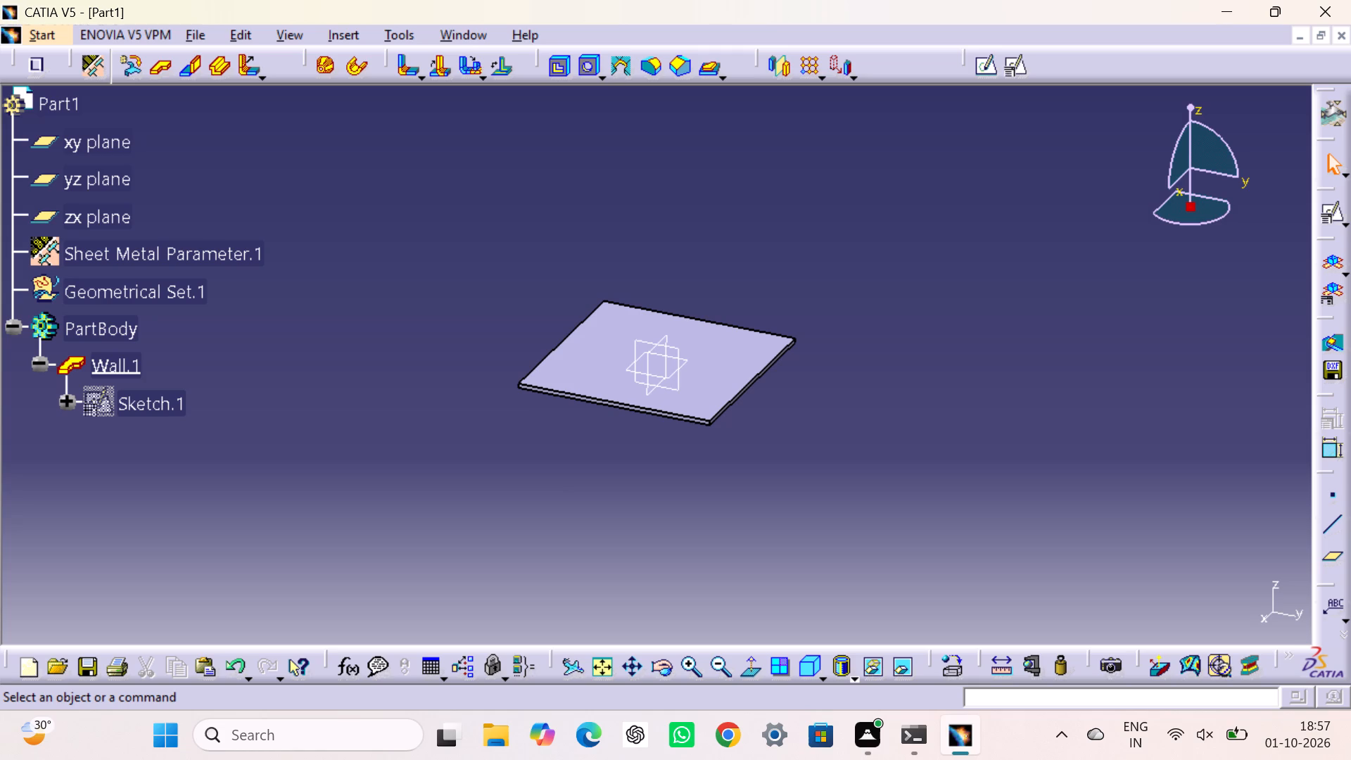
Define a wall on edge with bend along the base wall's +y edge, 90 mm high at 90 degrees, reversed to extend downward.
middle_drag(626, 420, 637, 394)
click(198, 63)
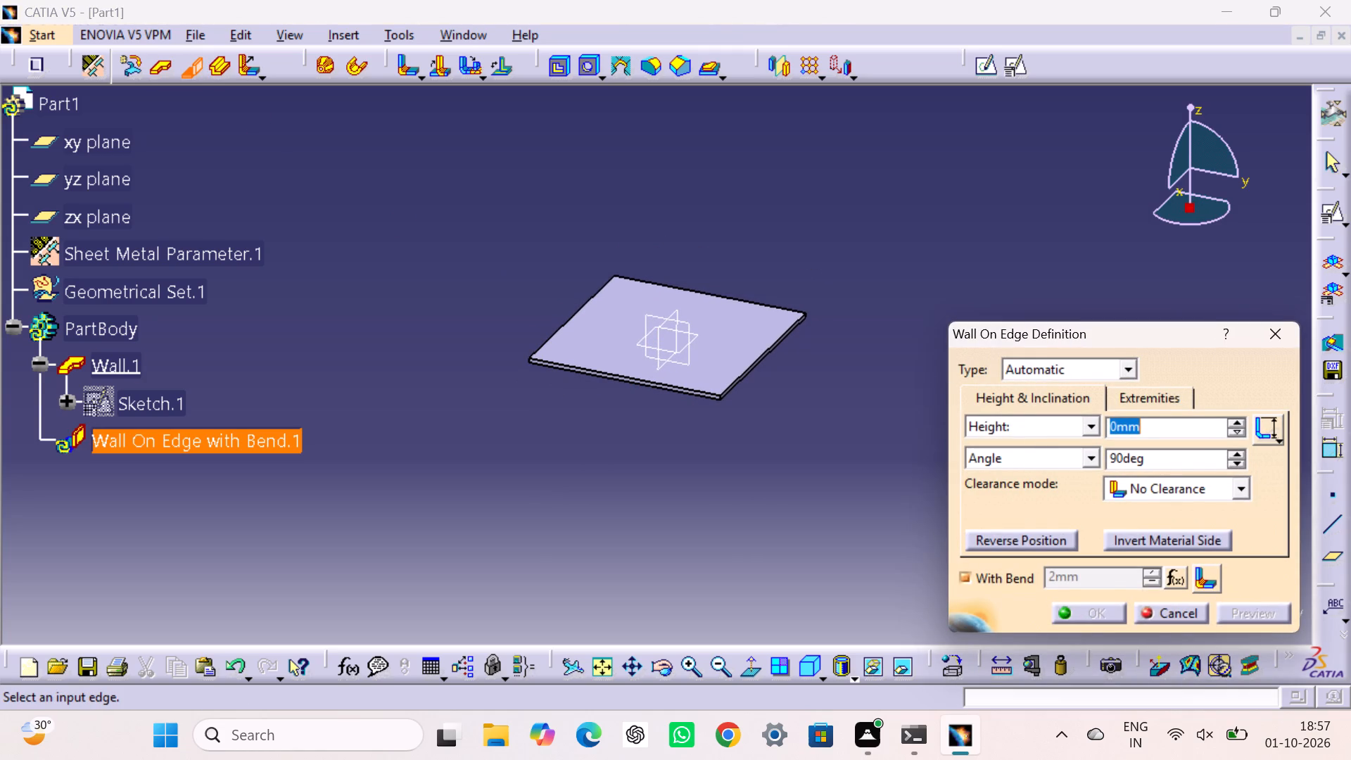
click(763, 351)
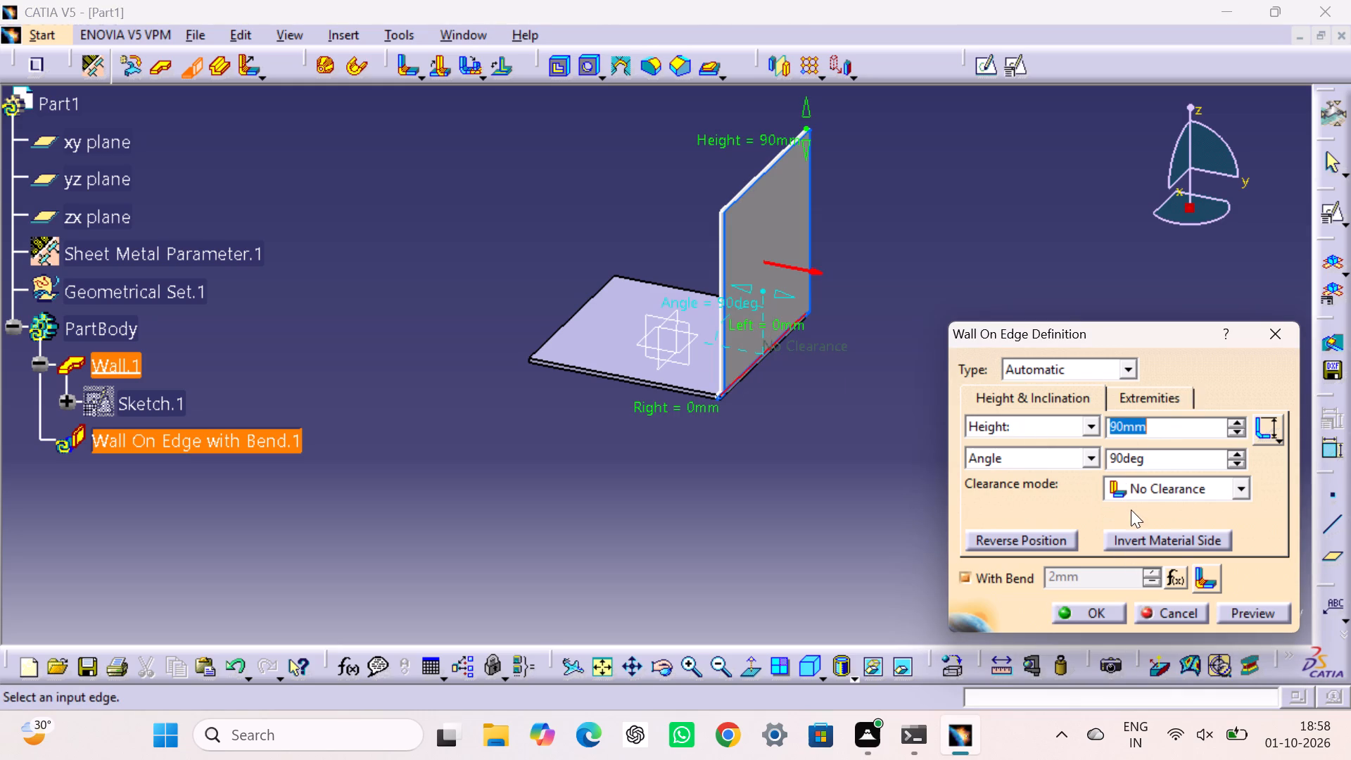
click(1044, 538)
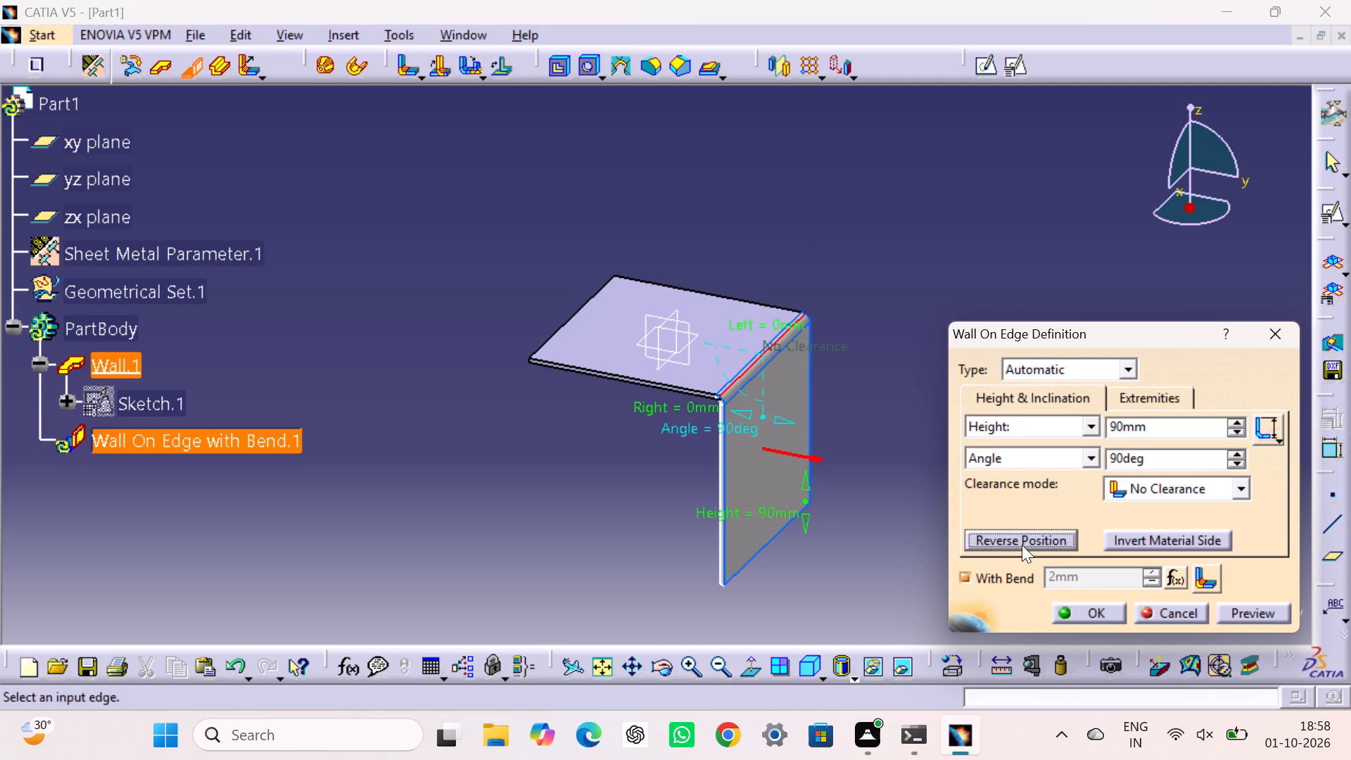
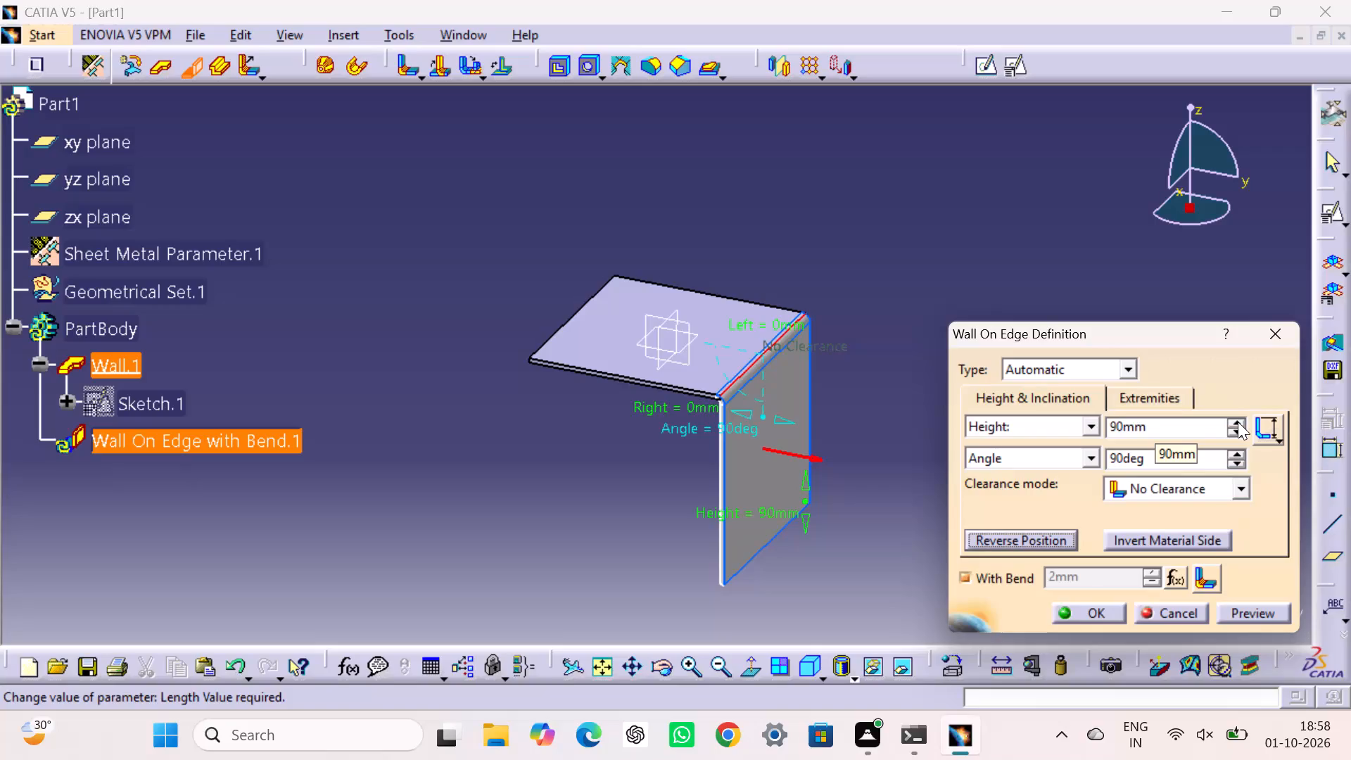
Set the bent edge wall's height to 20 mm and create the wall.
double_click(1164, 424)
text(29)
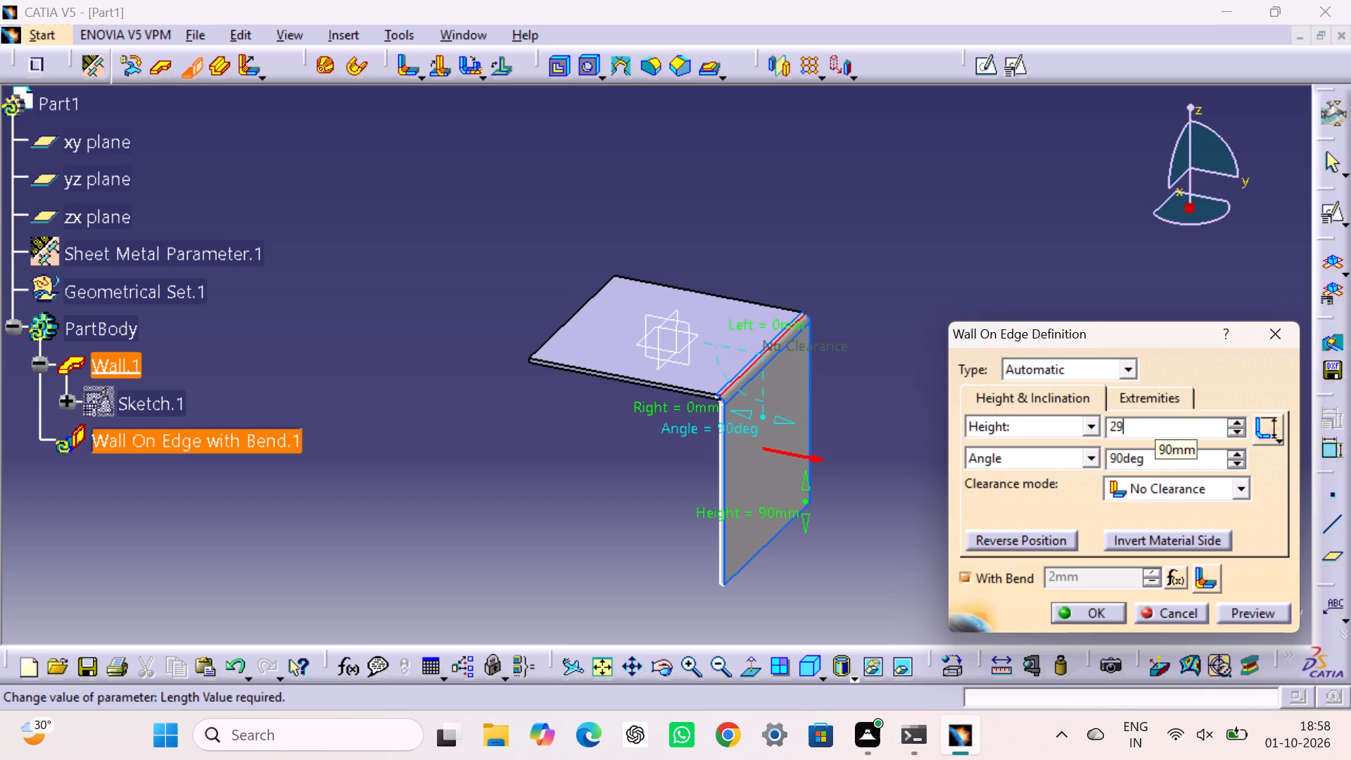
key(BackSpace)
key(0)
key(Return)
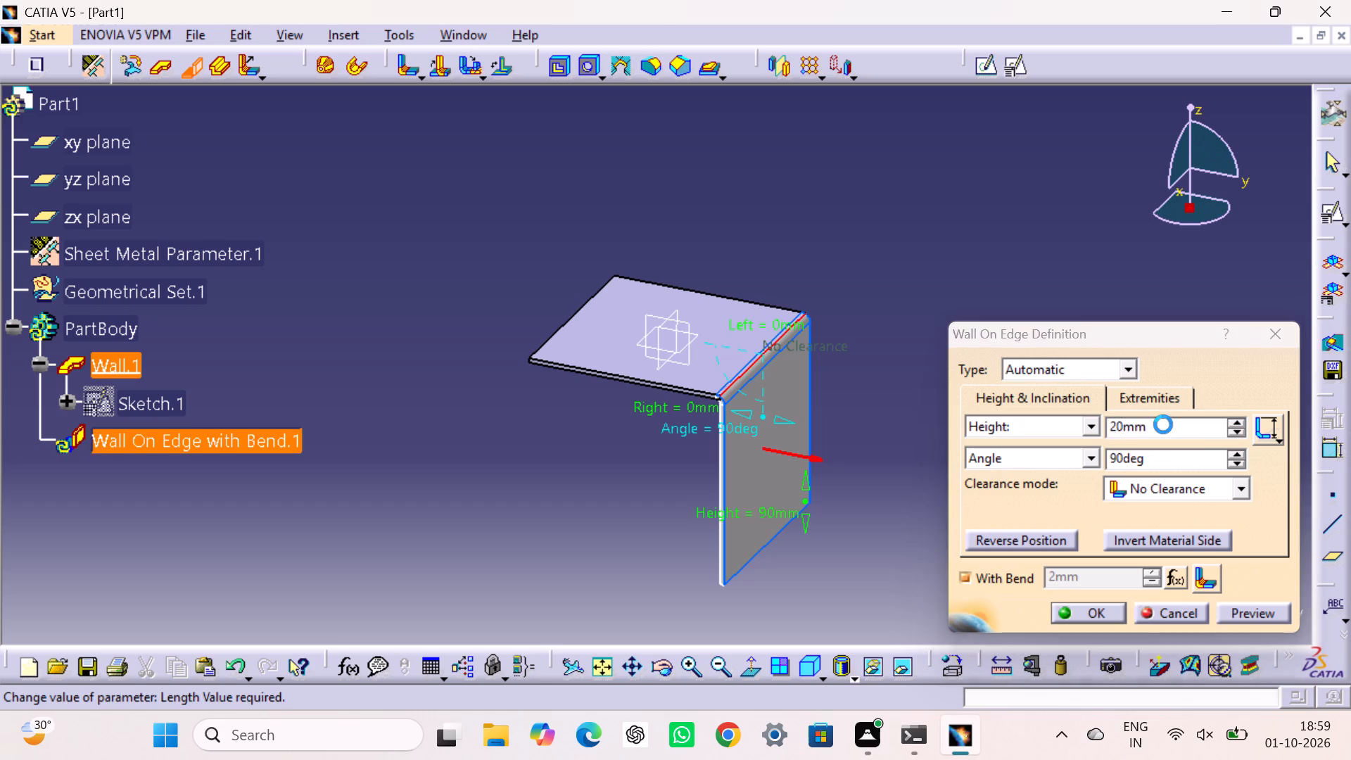
click(994, 400)
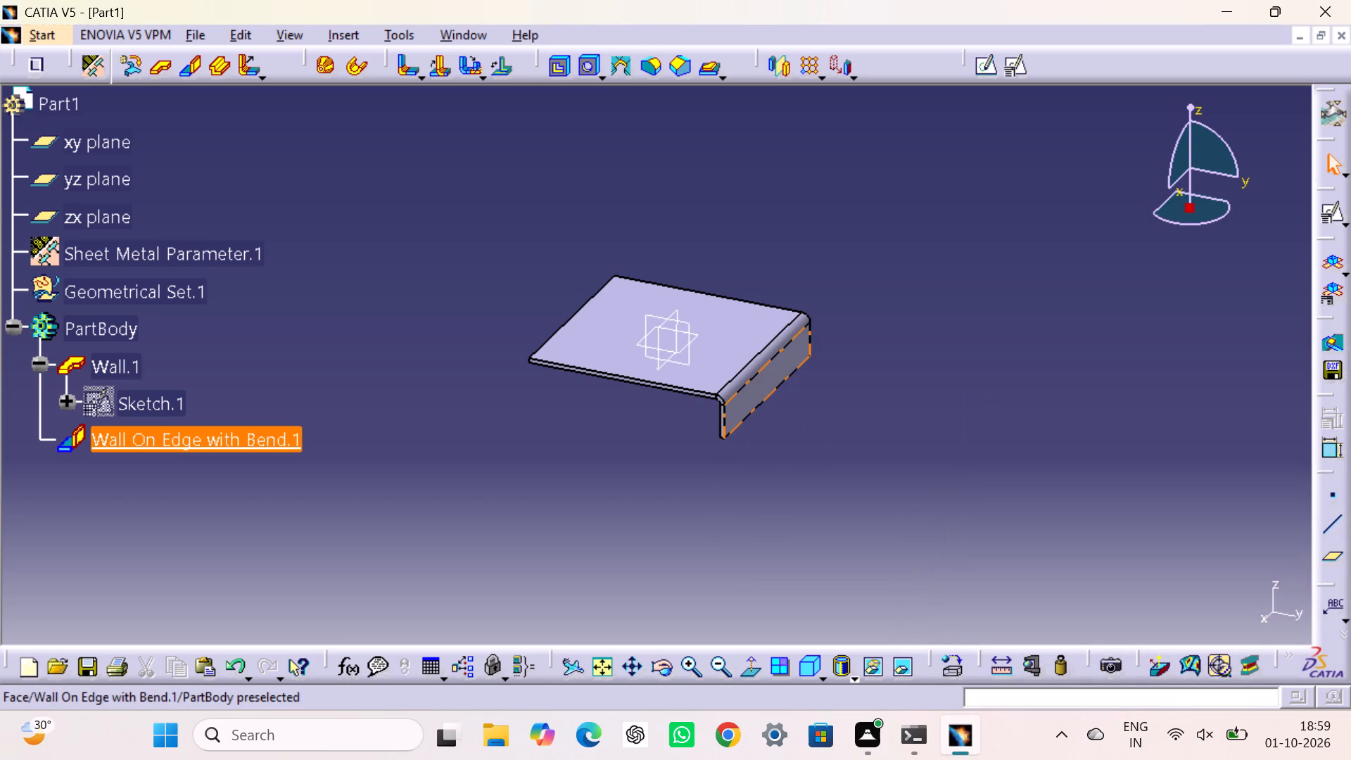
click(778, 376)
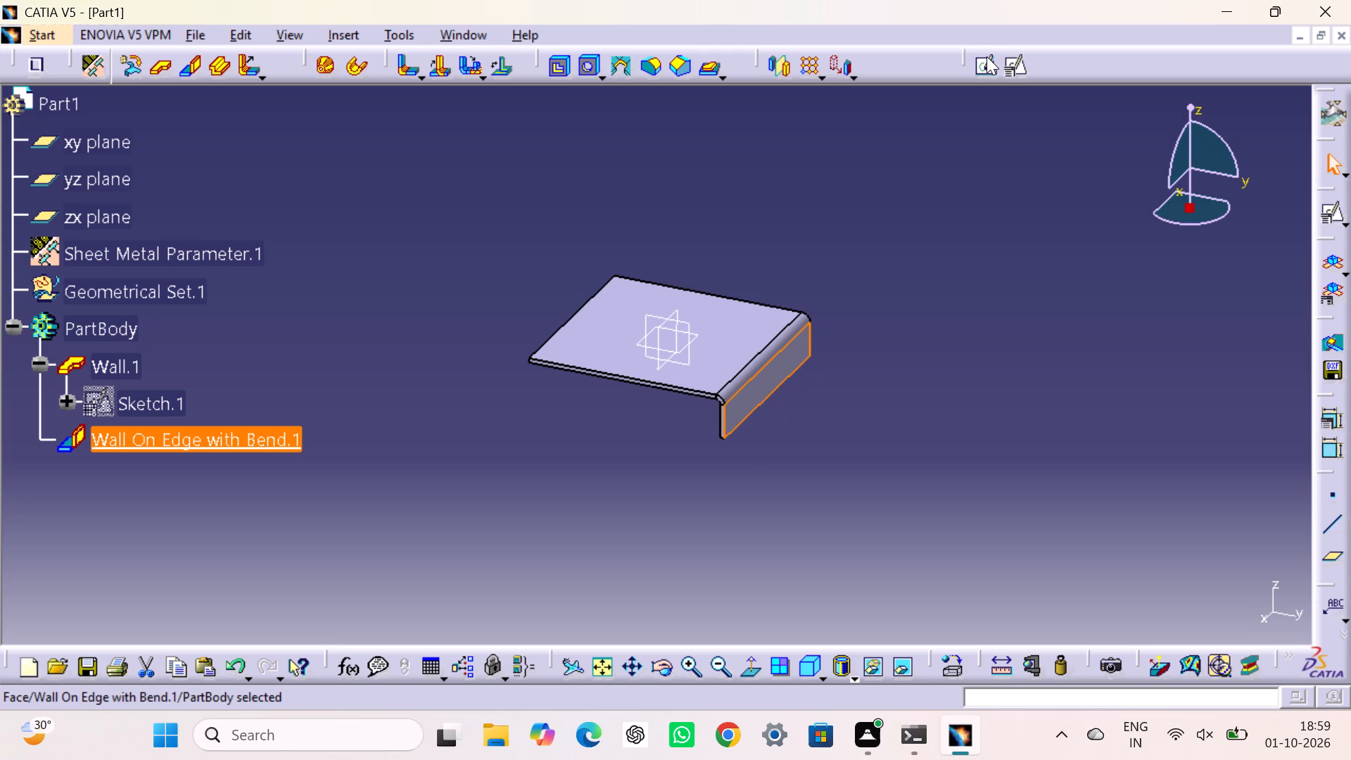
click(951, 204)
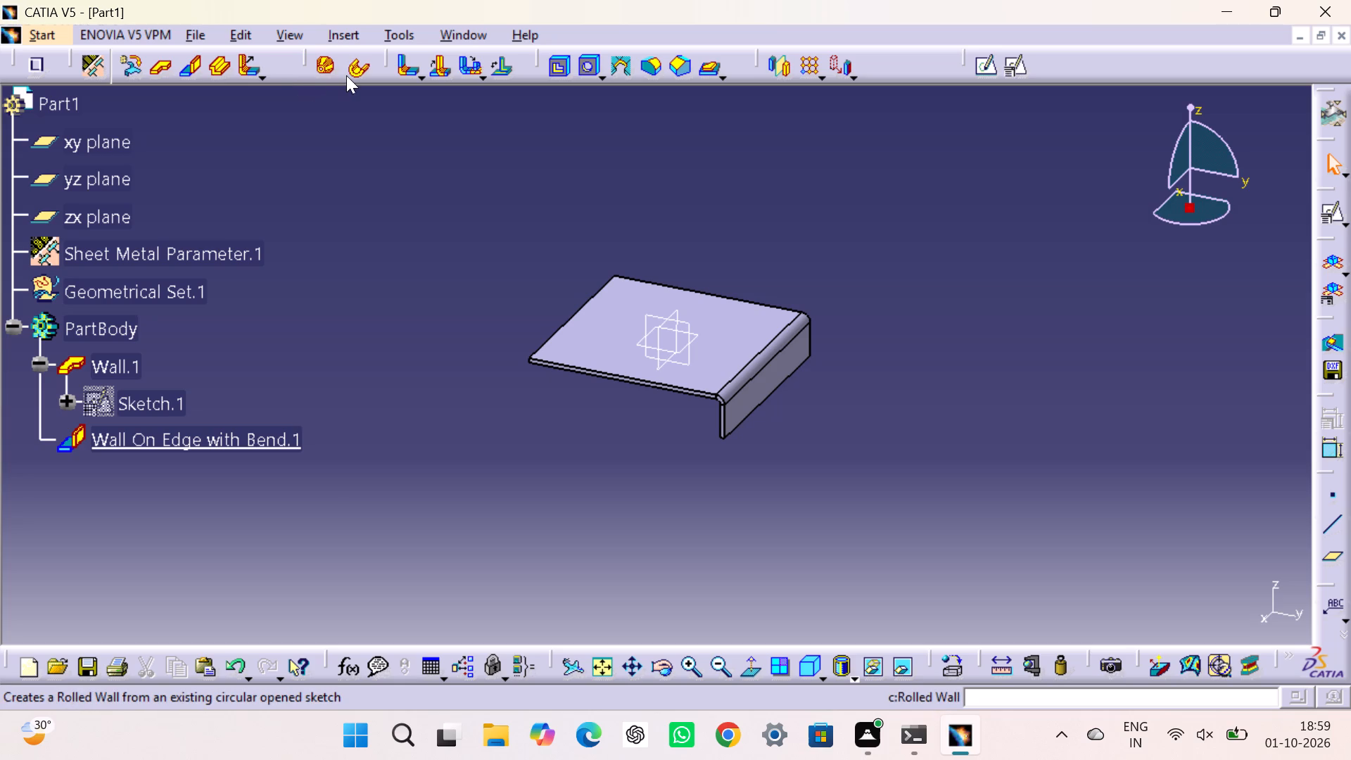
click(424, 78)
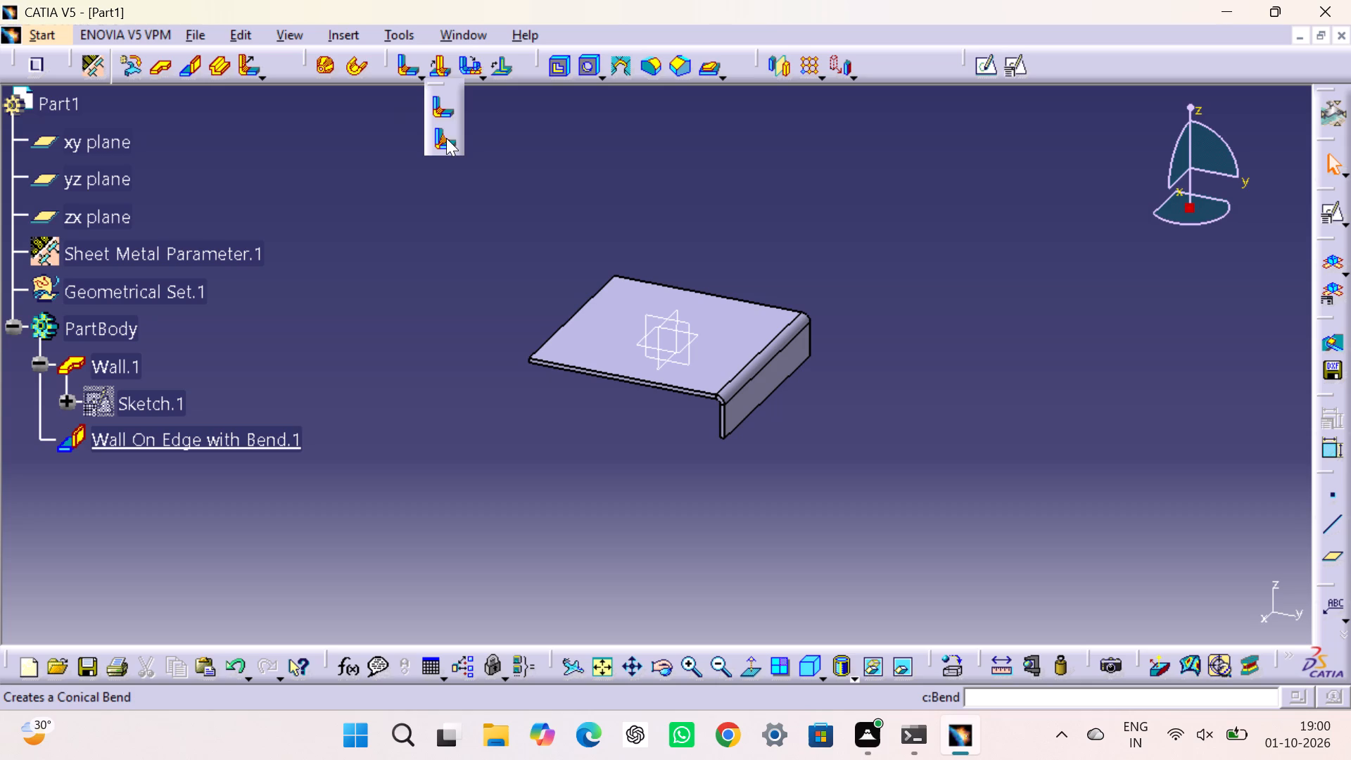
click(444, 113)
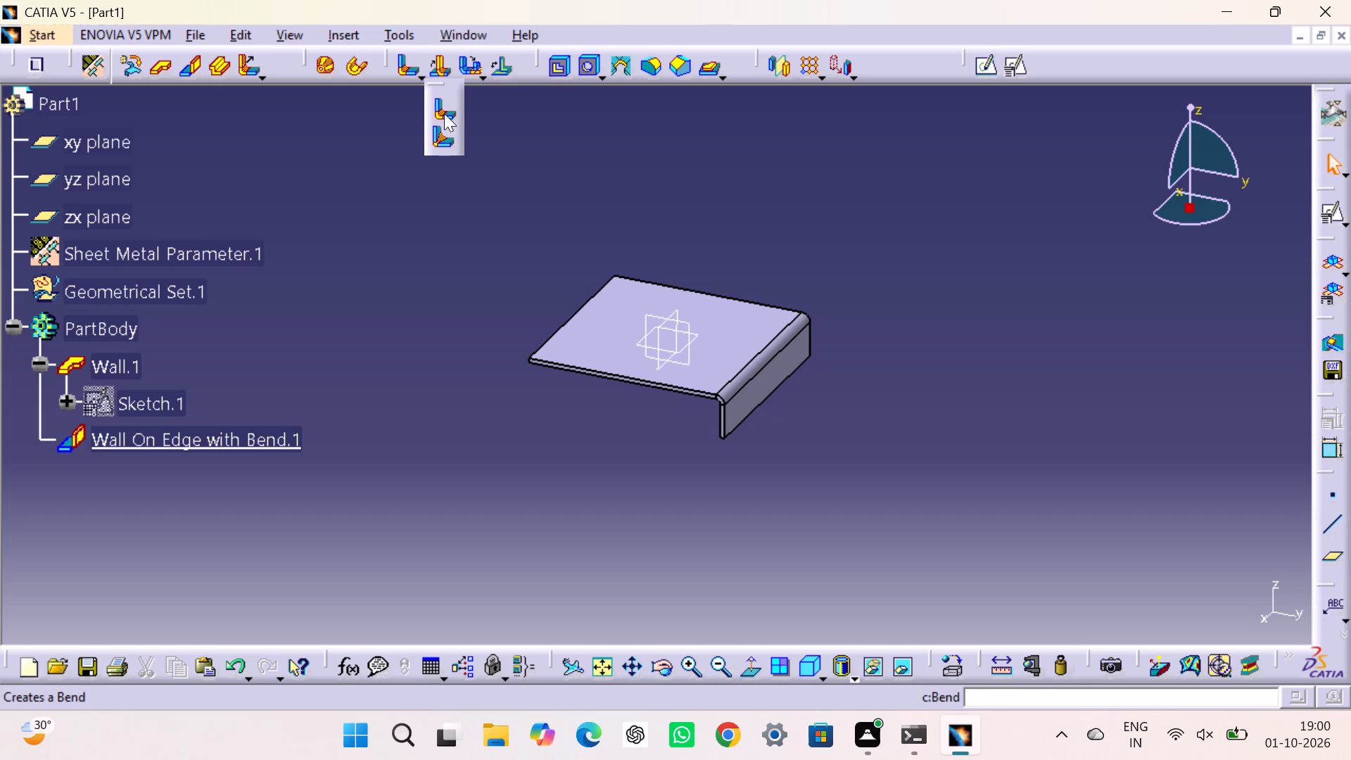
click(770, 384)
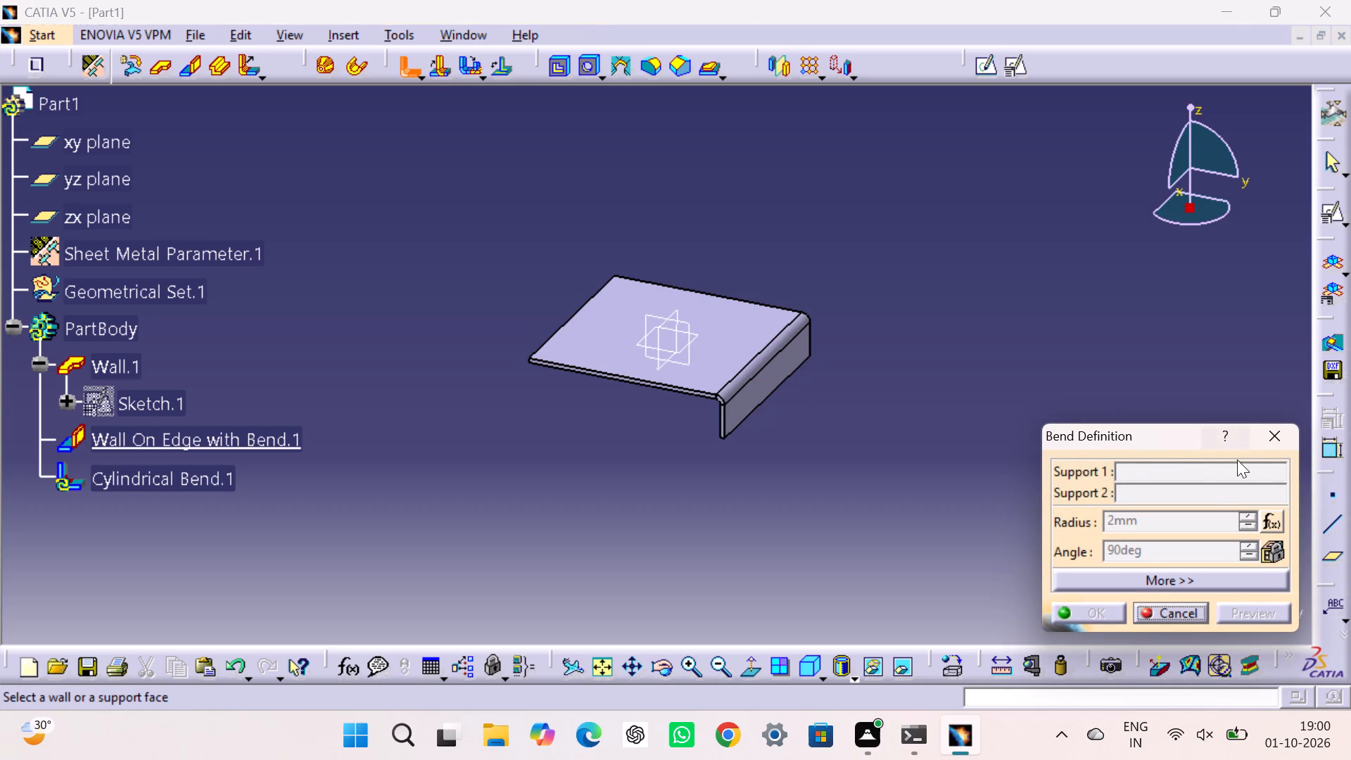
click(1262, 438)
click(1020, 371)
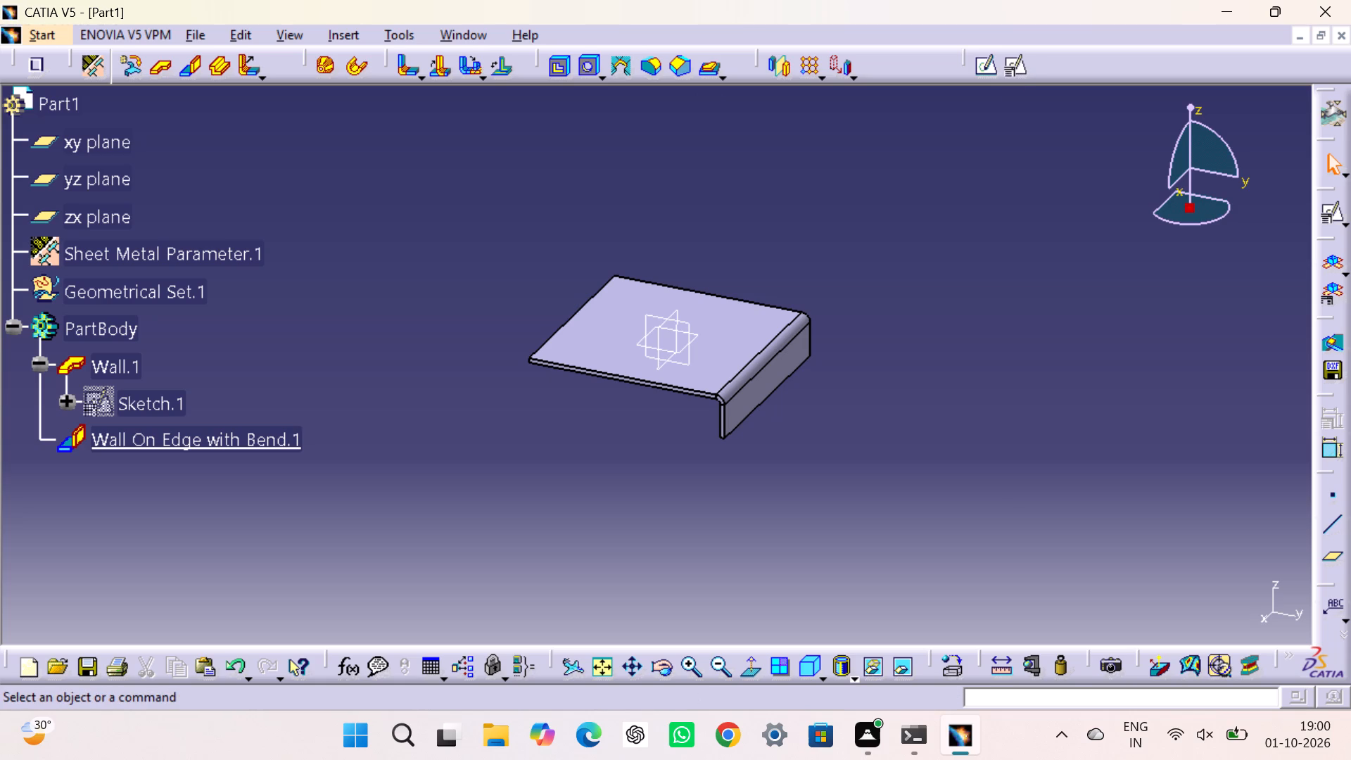
Open a new sketch on the top face of the base wall.
click(774, 373)
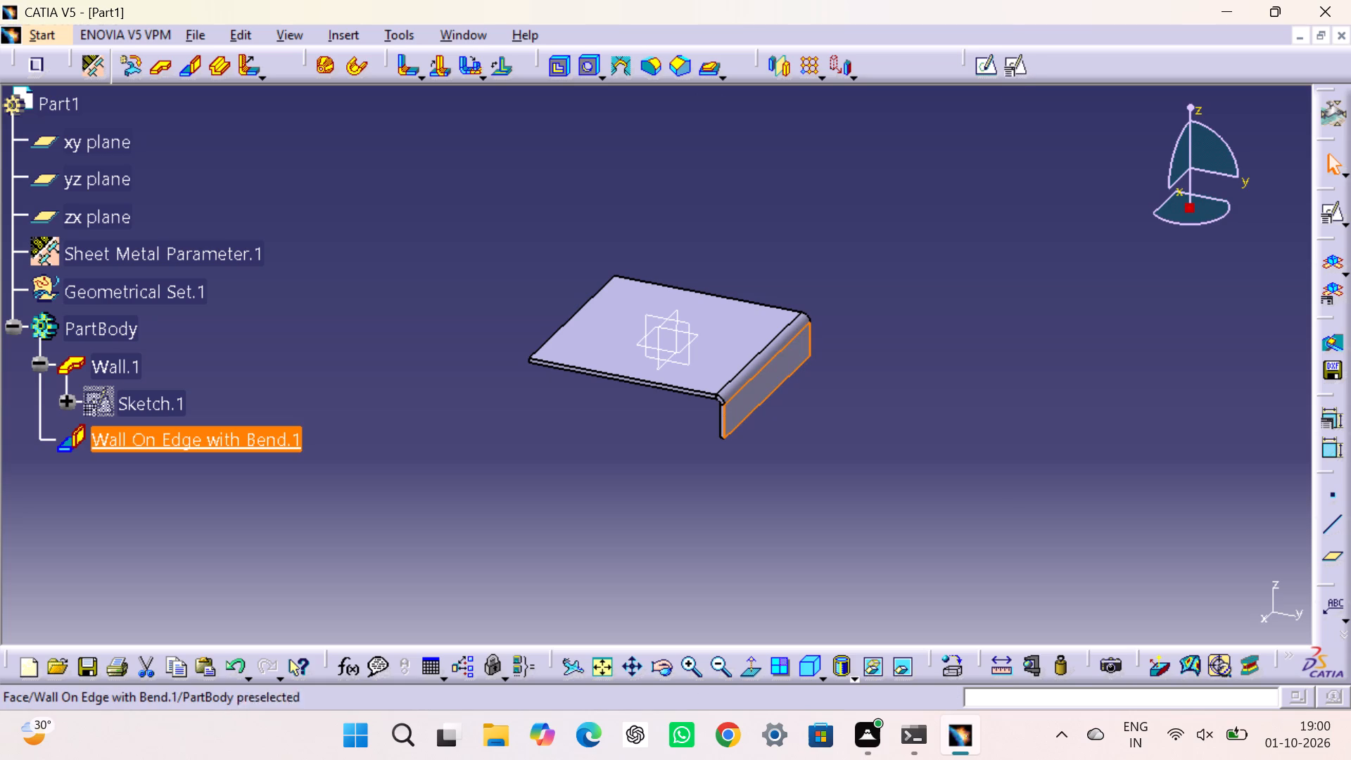
click(990, 60)
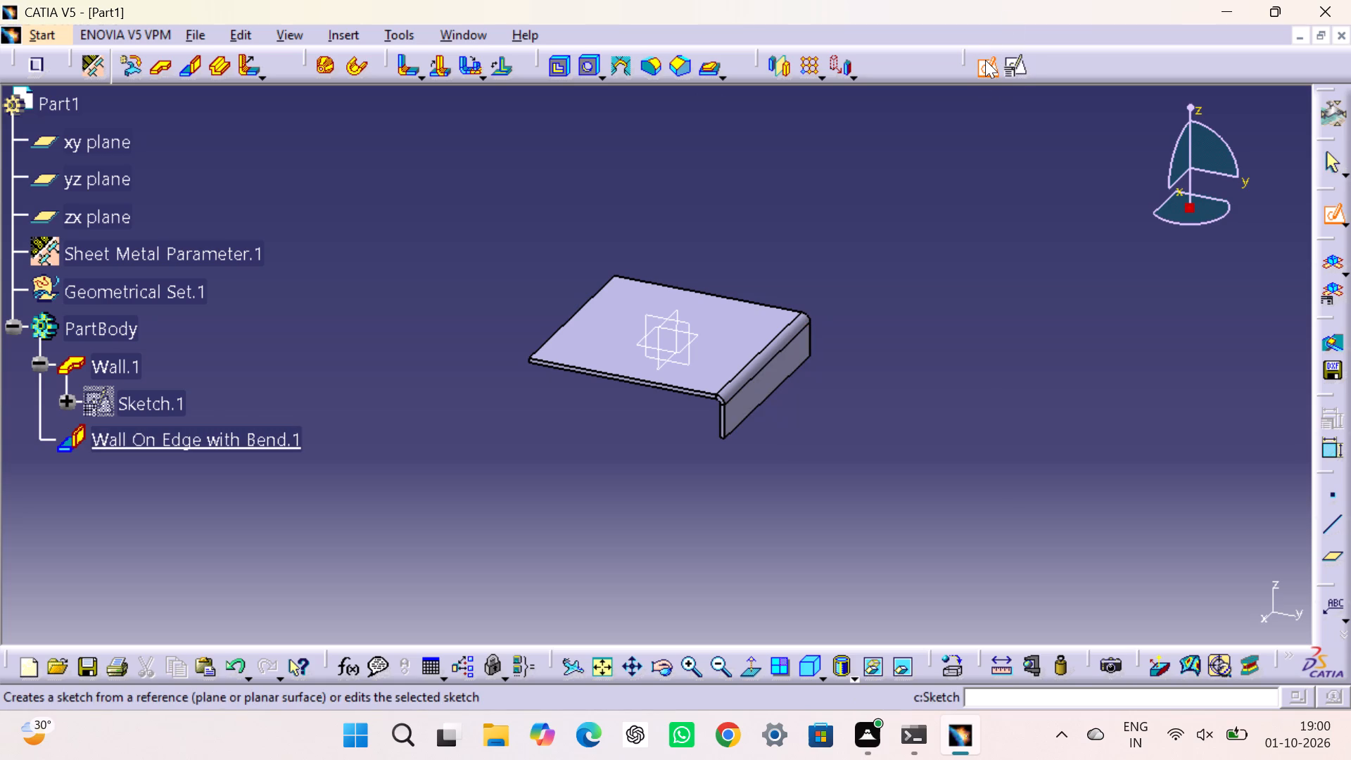
click(985, 60)
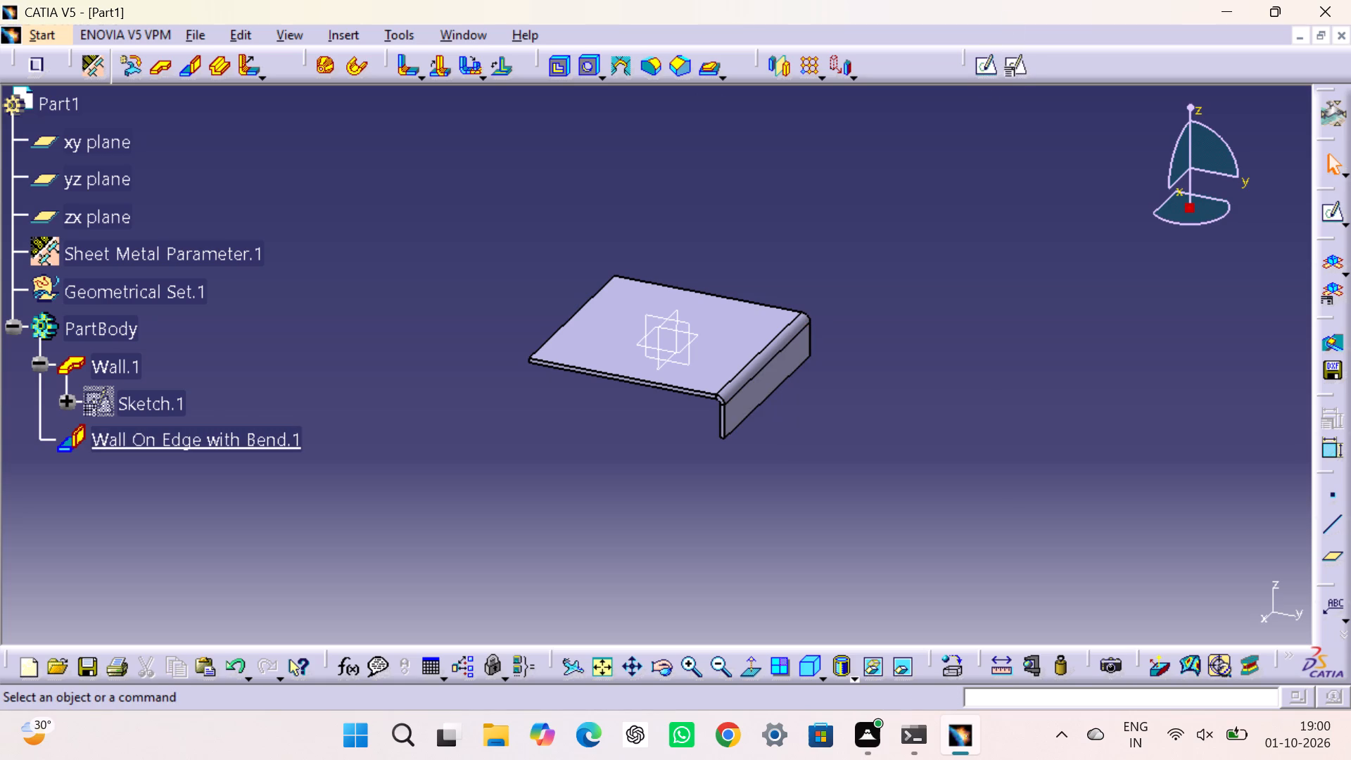
click(782, 369)
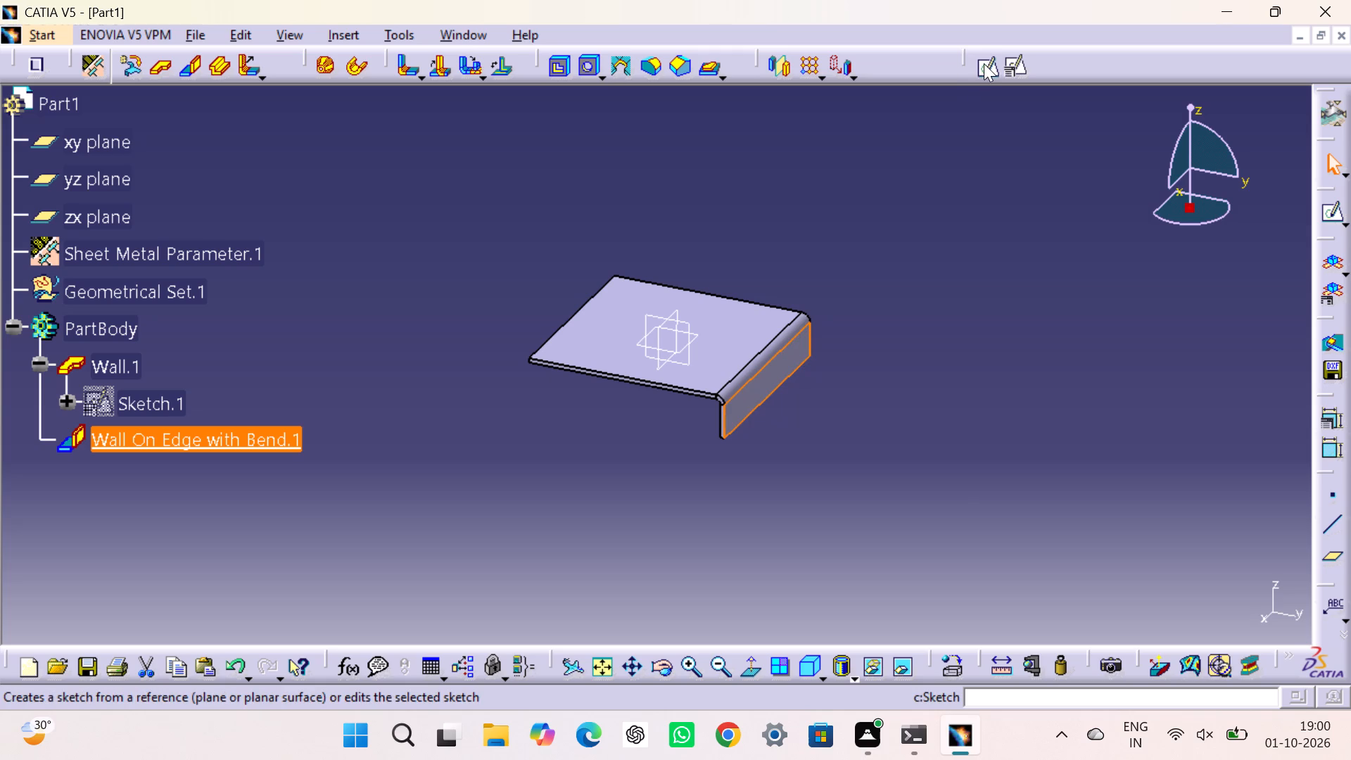
click(984, 63)
click(943, 227)
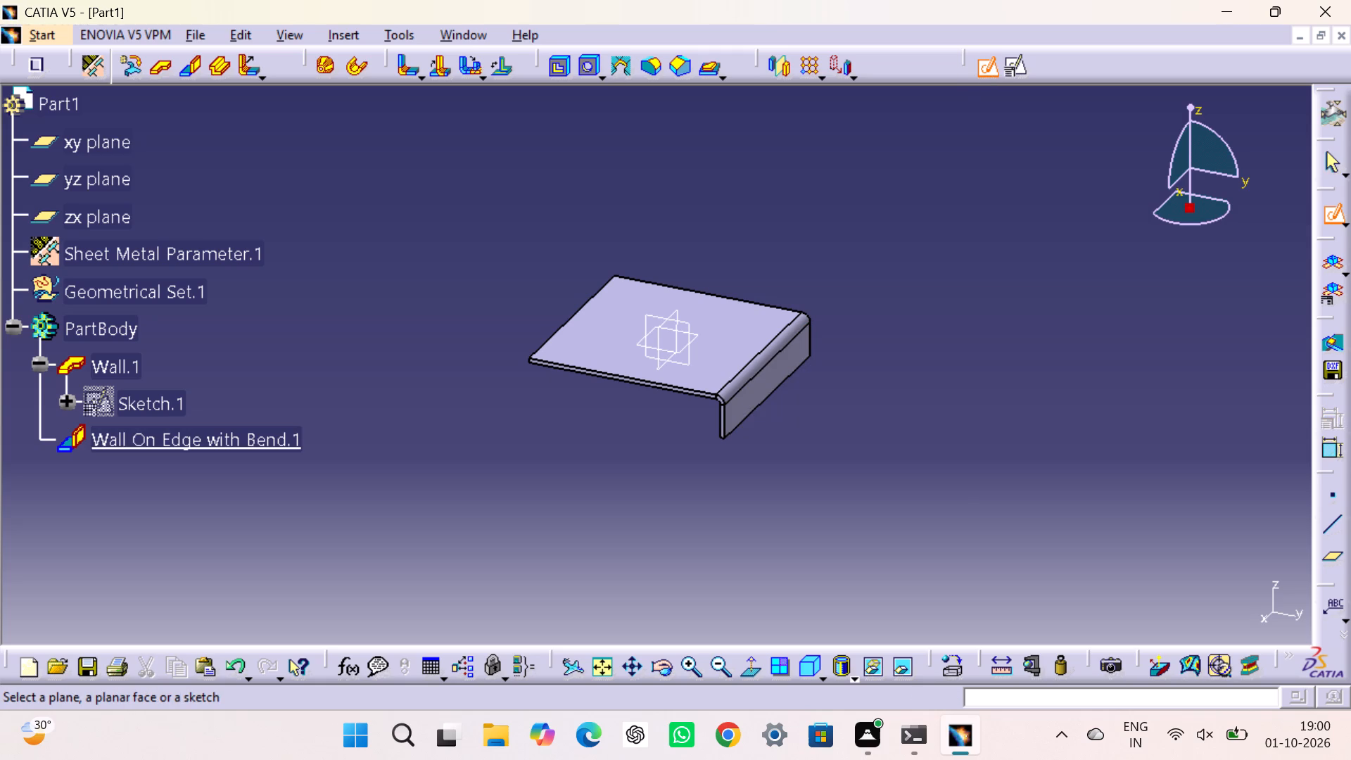
click(741, 341)
click(945, 243)
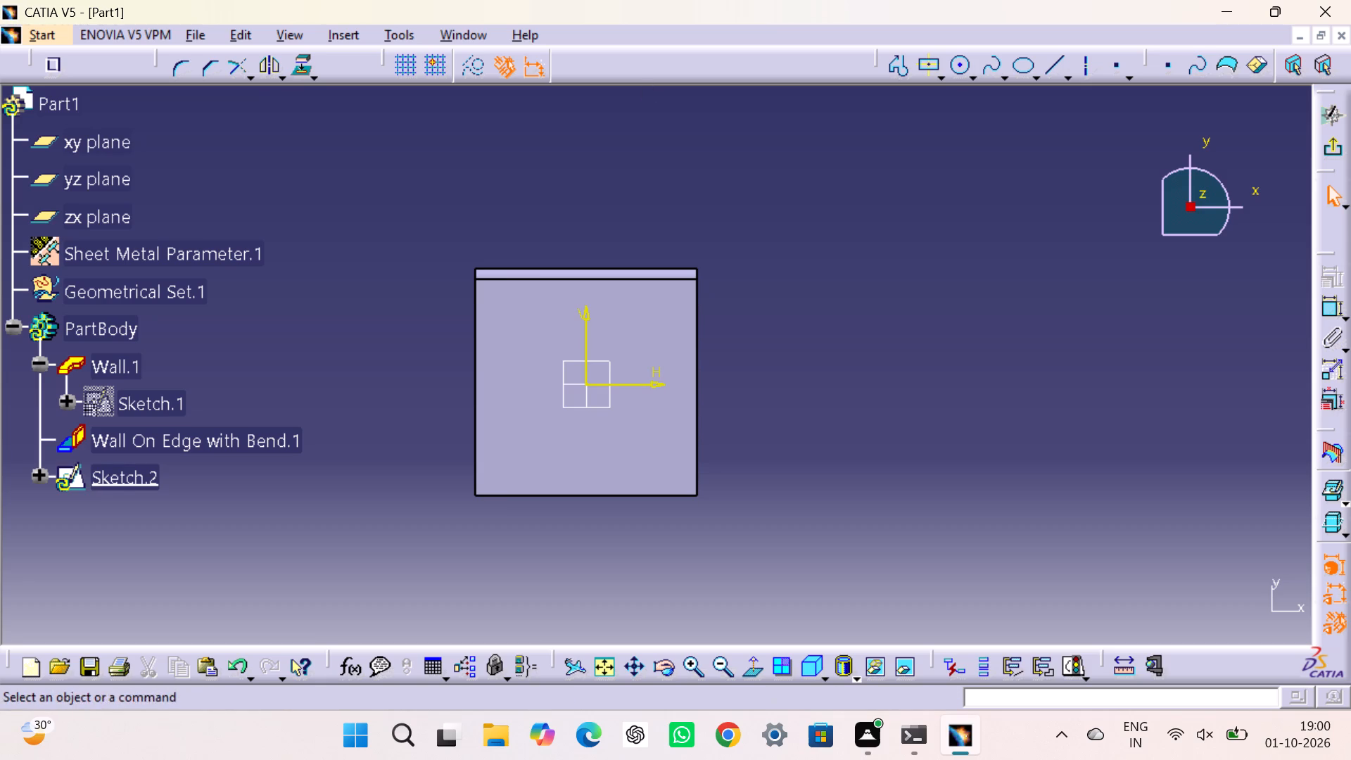
Sketch two concentric circles centred on the origin, about 74 mm and 65 mm in diameter.
click(962, 67)
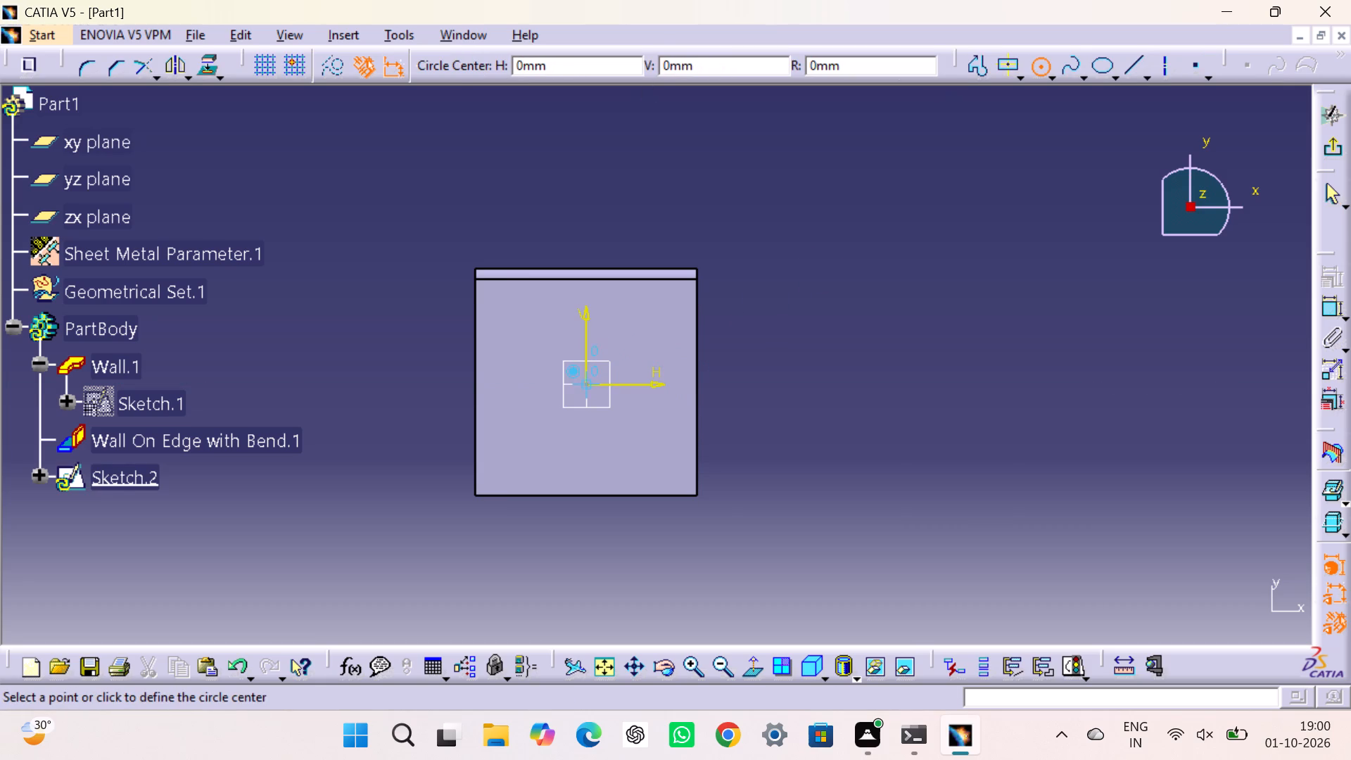
click(585, 384)
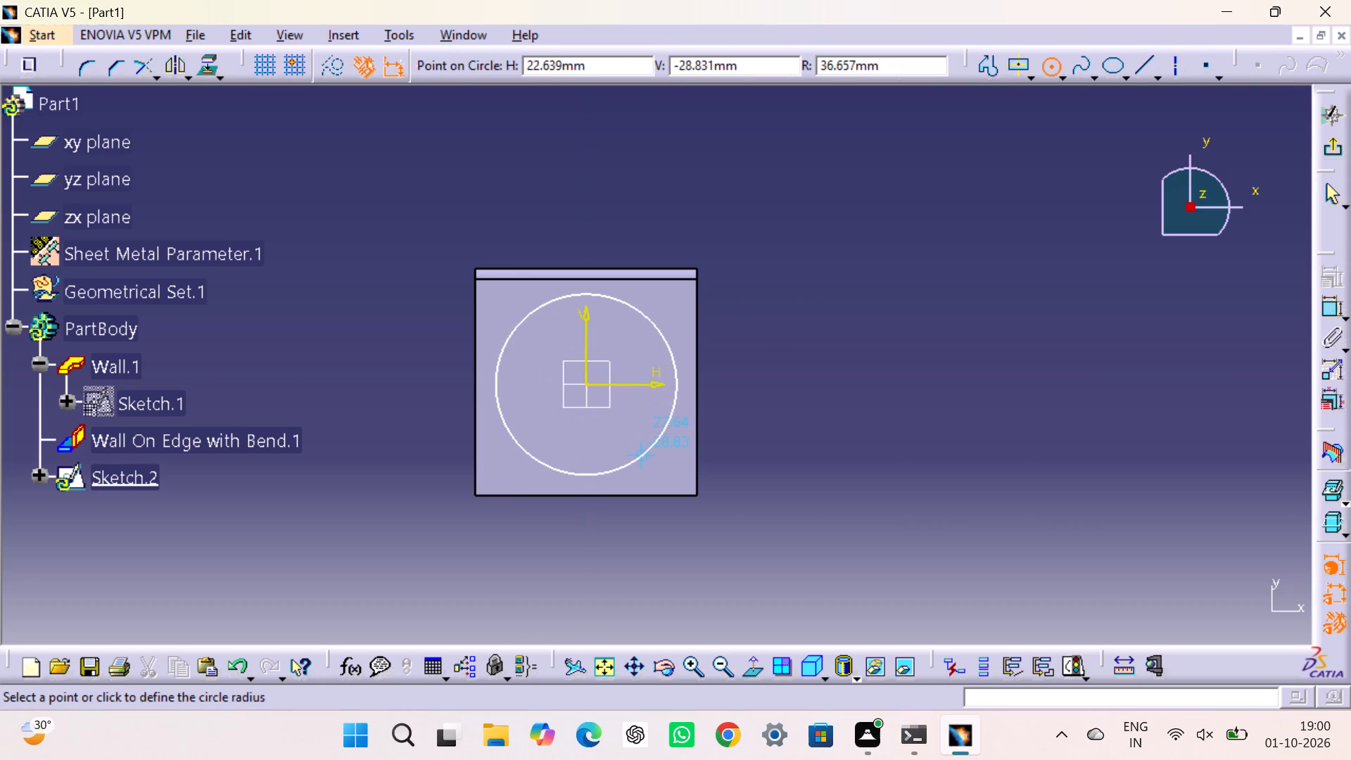
click(645, 454)
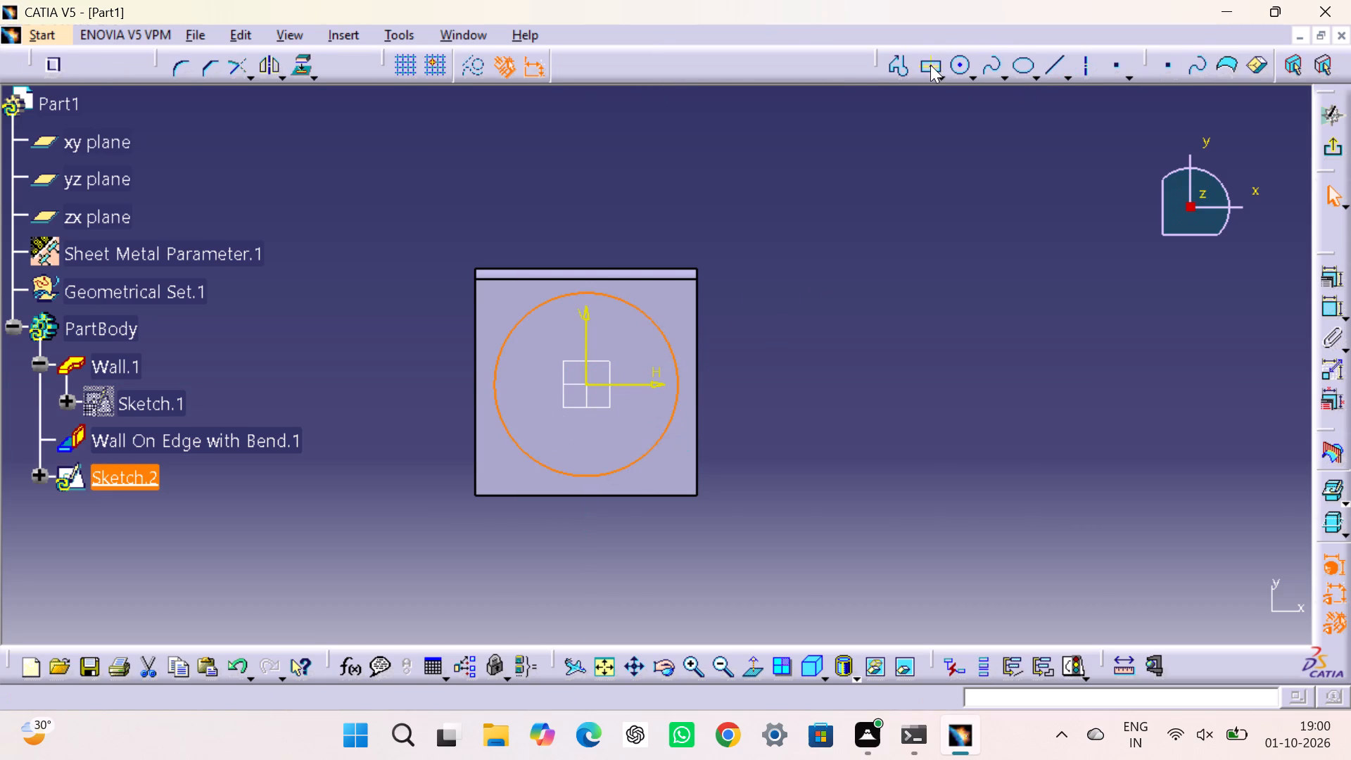
click(930, 65)
click(955, 69)
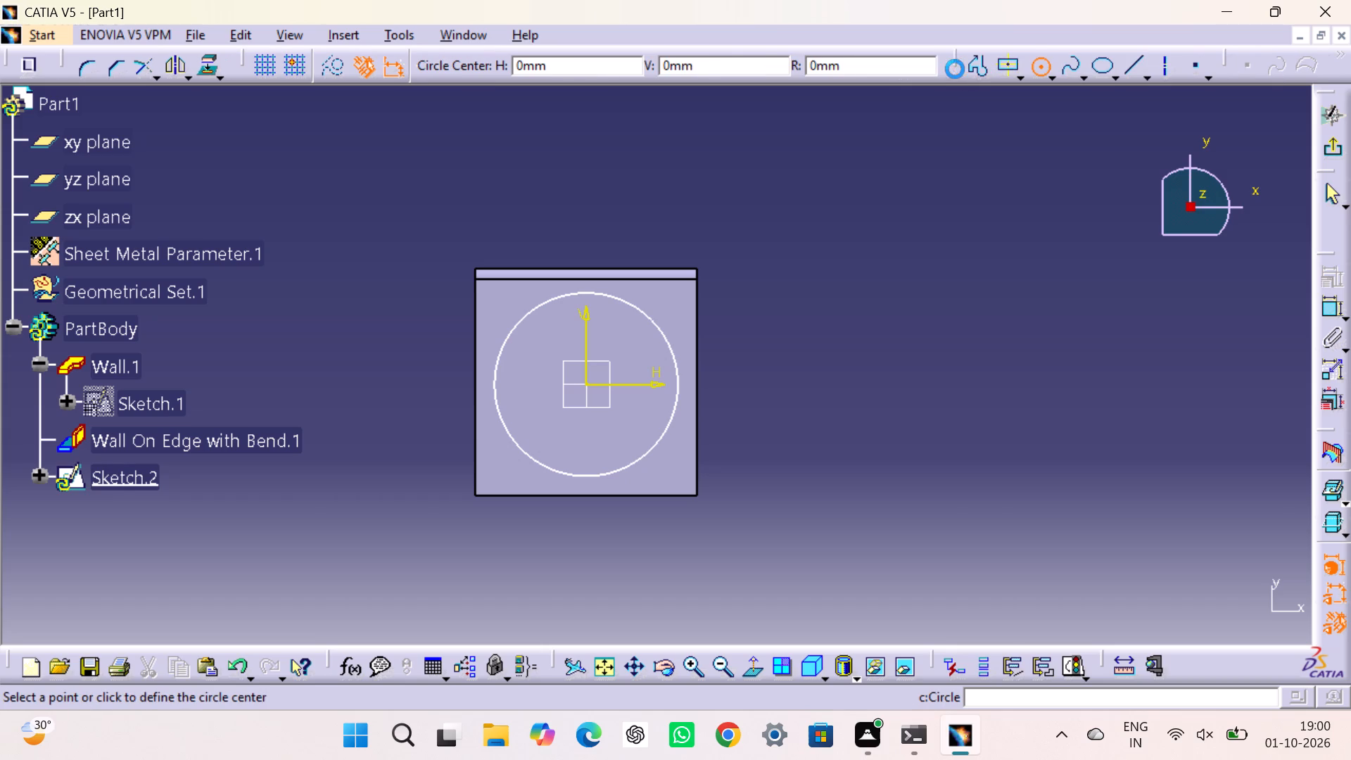
click(588, 384)
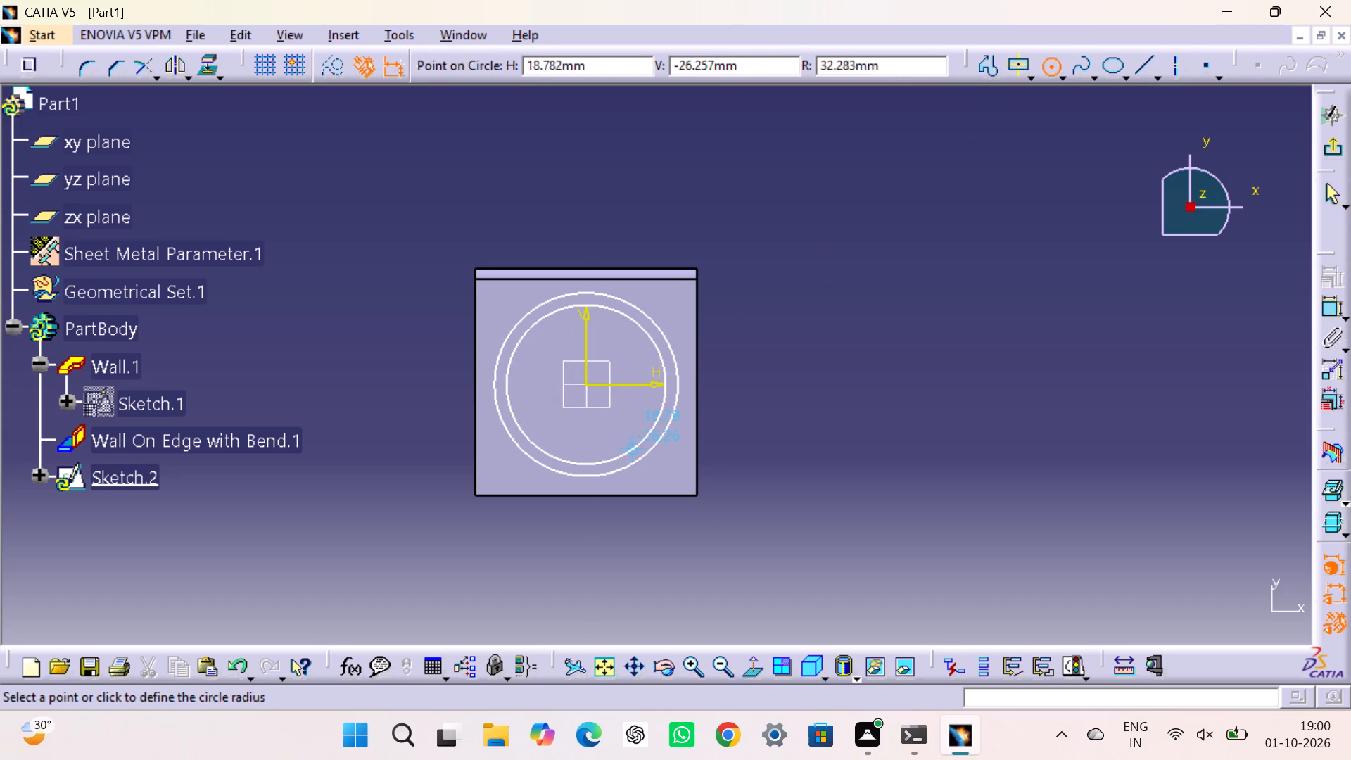
click(631, 446)
click(886, 360)
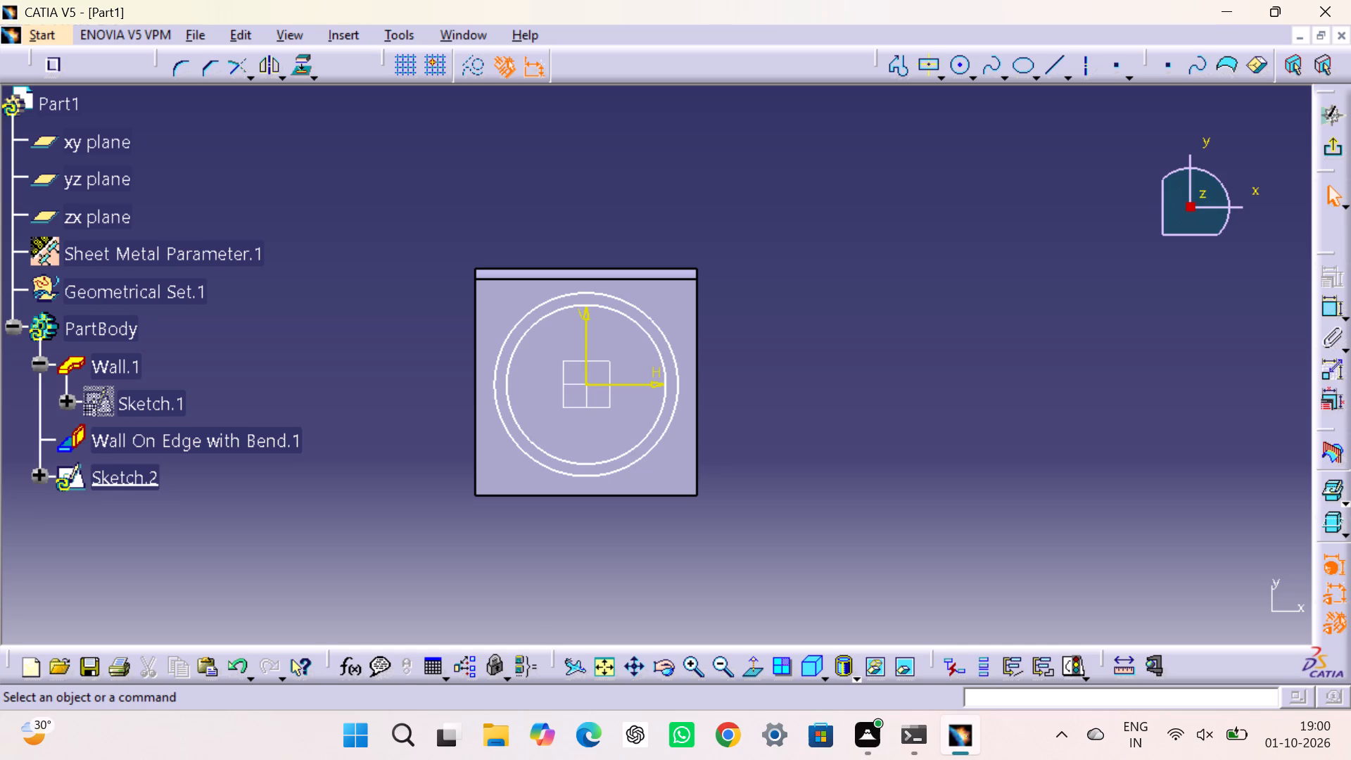
Sketch a horizontal line about 141 mm long and a vertical line about 158 mm long, crossing at the origin and extending past the circles.
click(1048, 72)
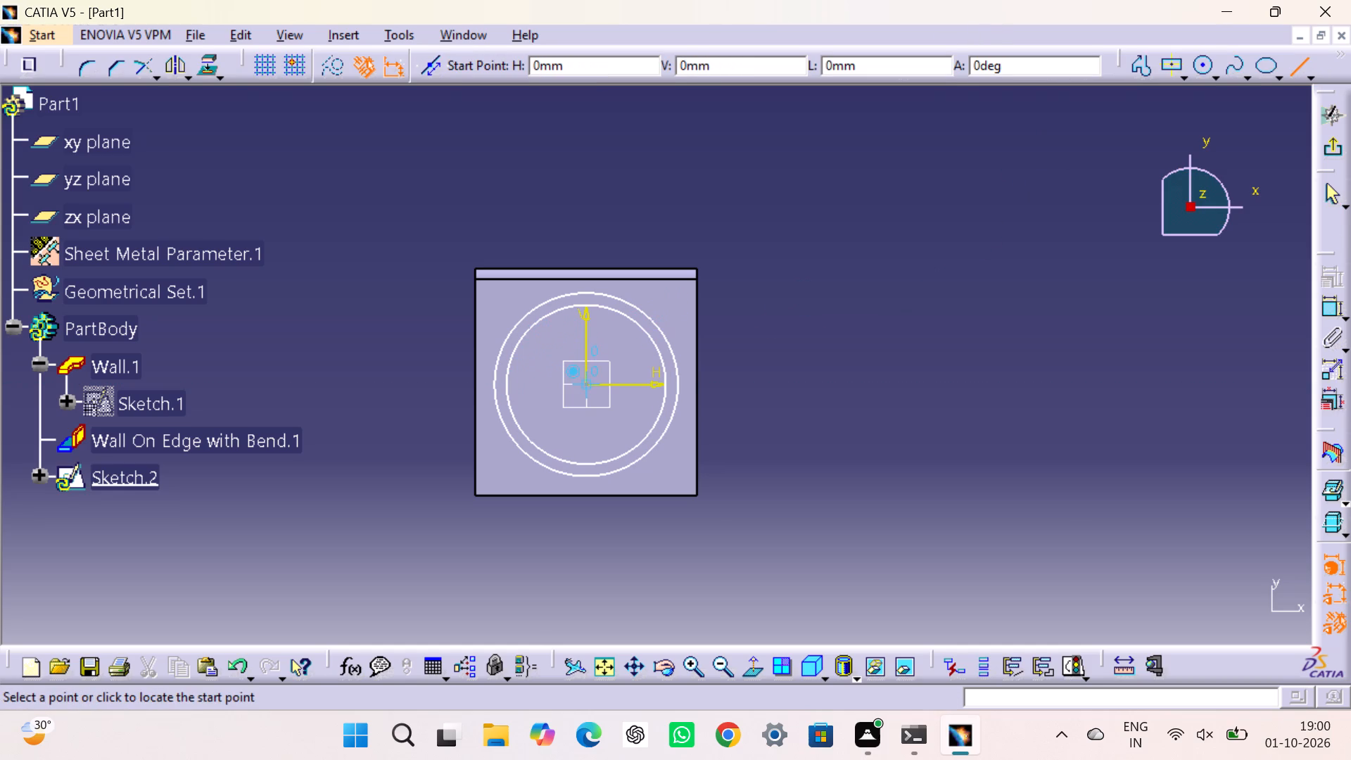
click(1138, 75)
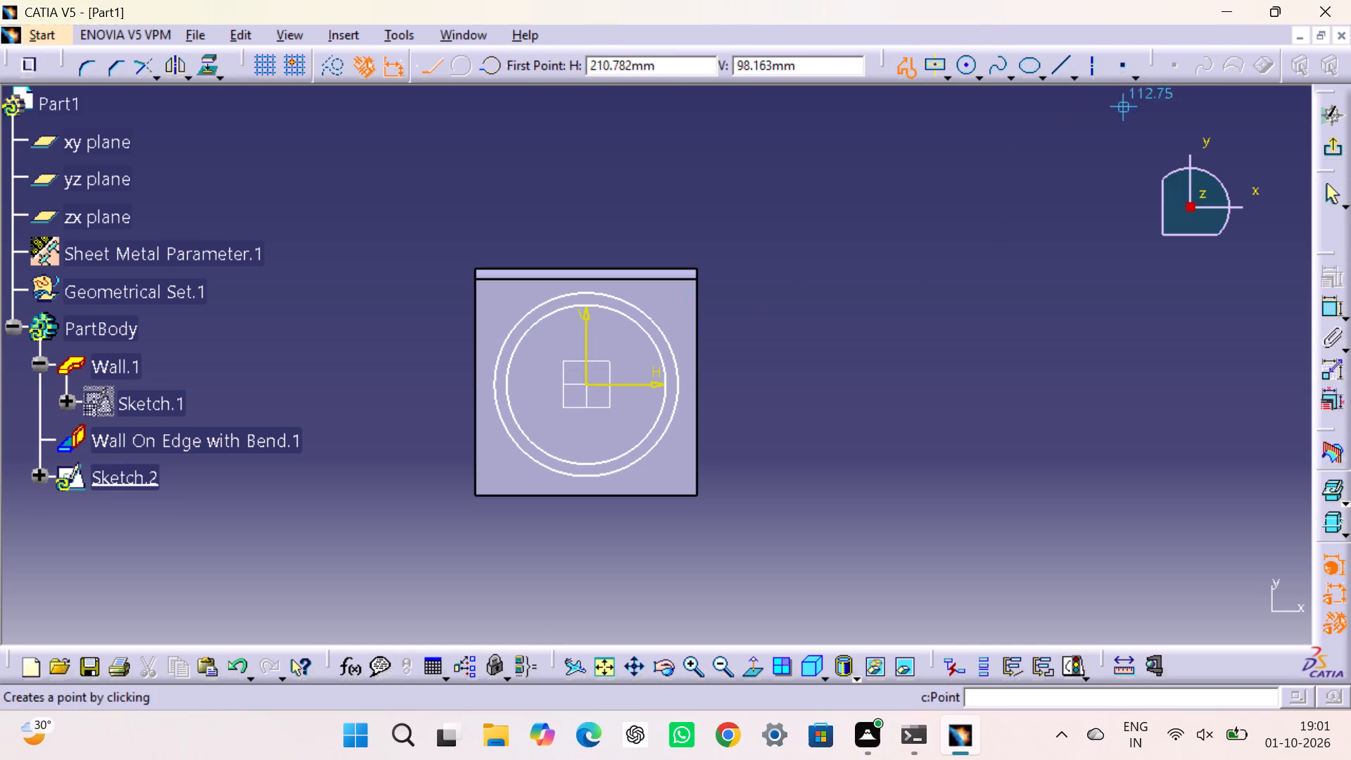
click(402, 385)
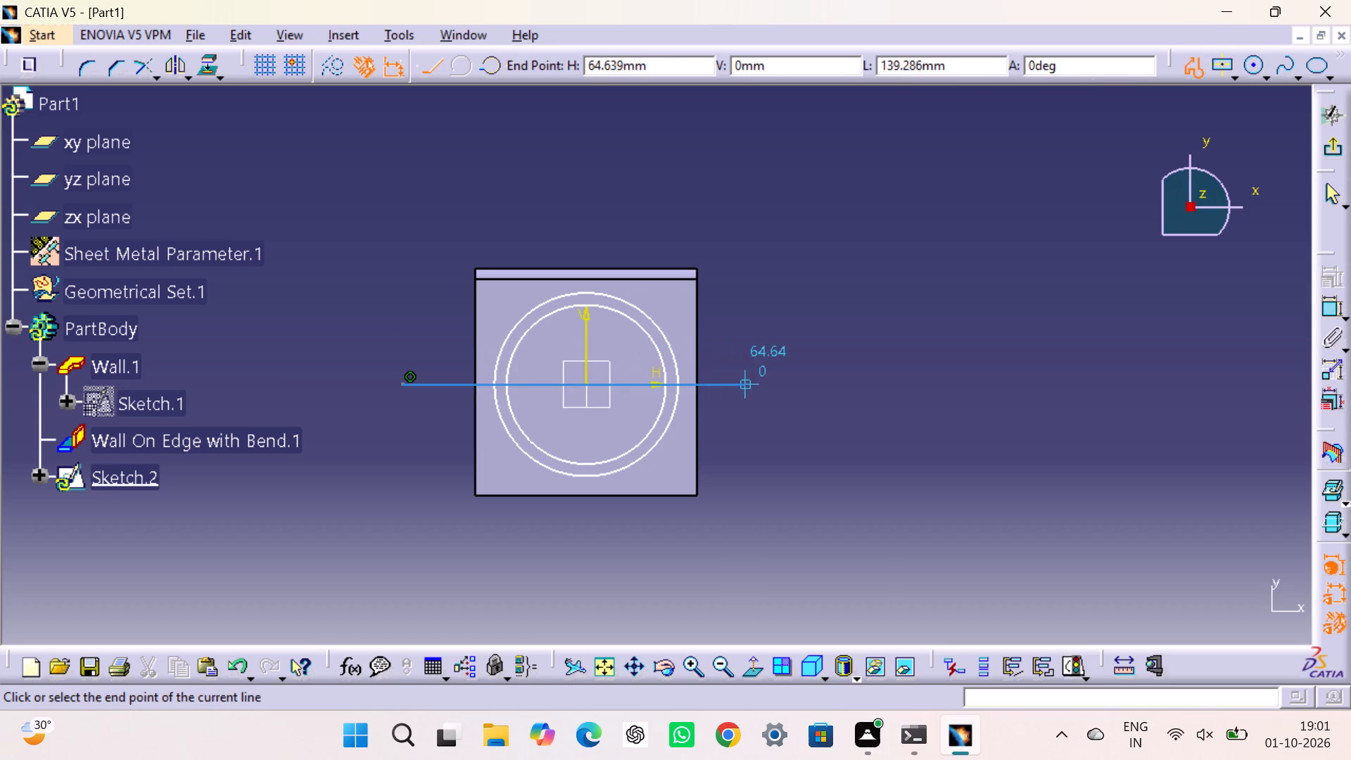
click(751, 381)
right_click(740, 194)
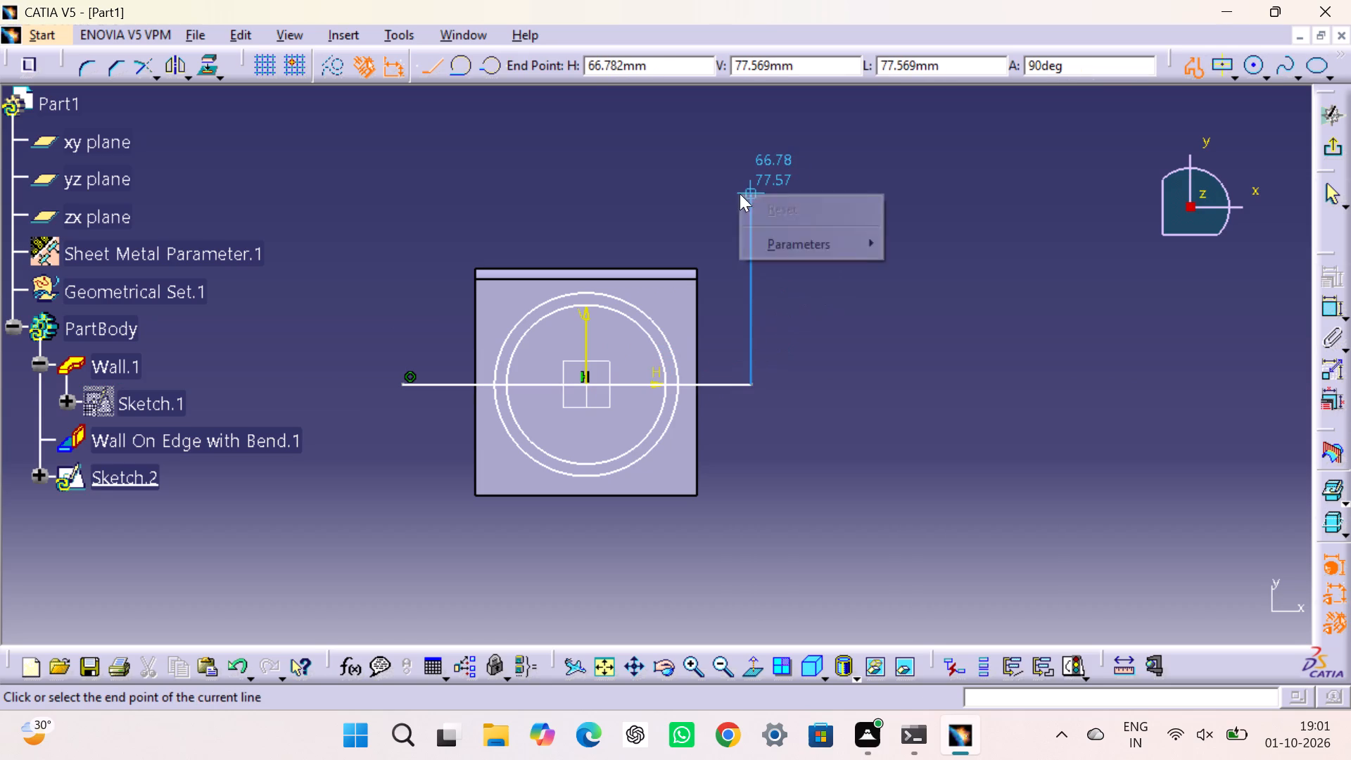
click(1327, 188)
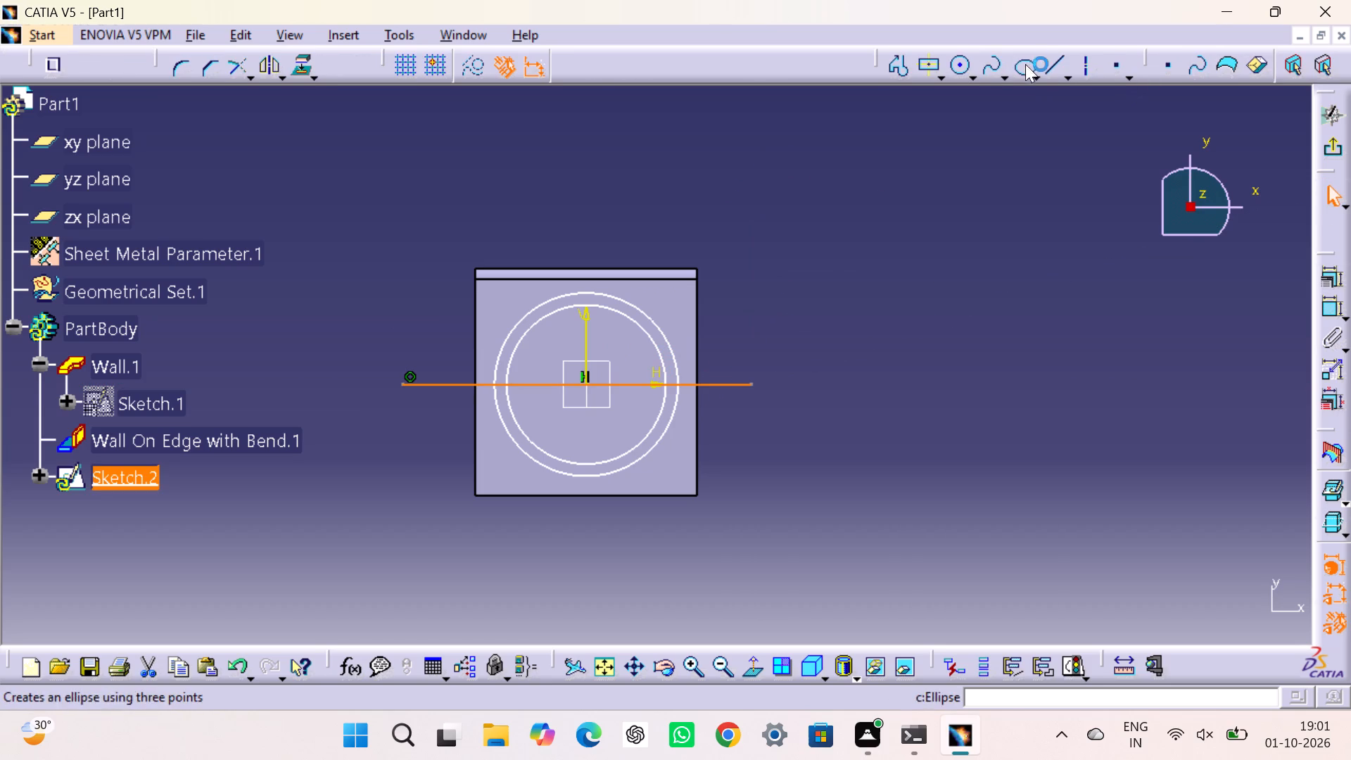
click(1049, 62)
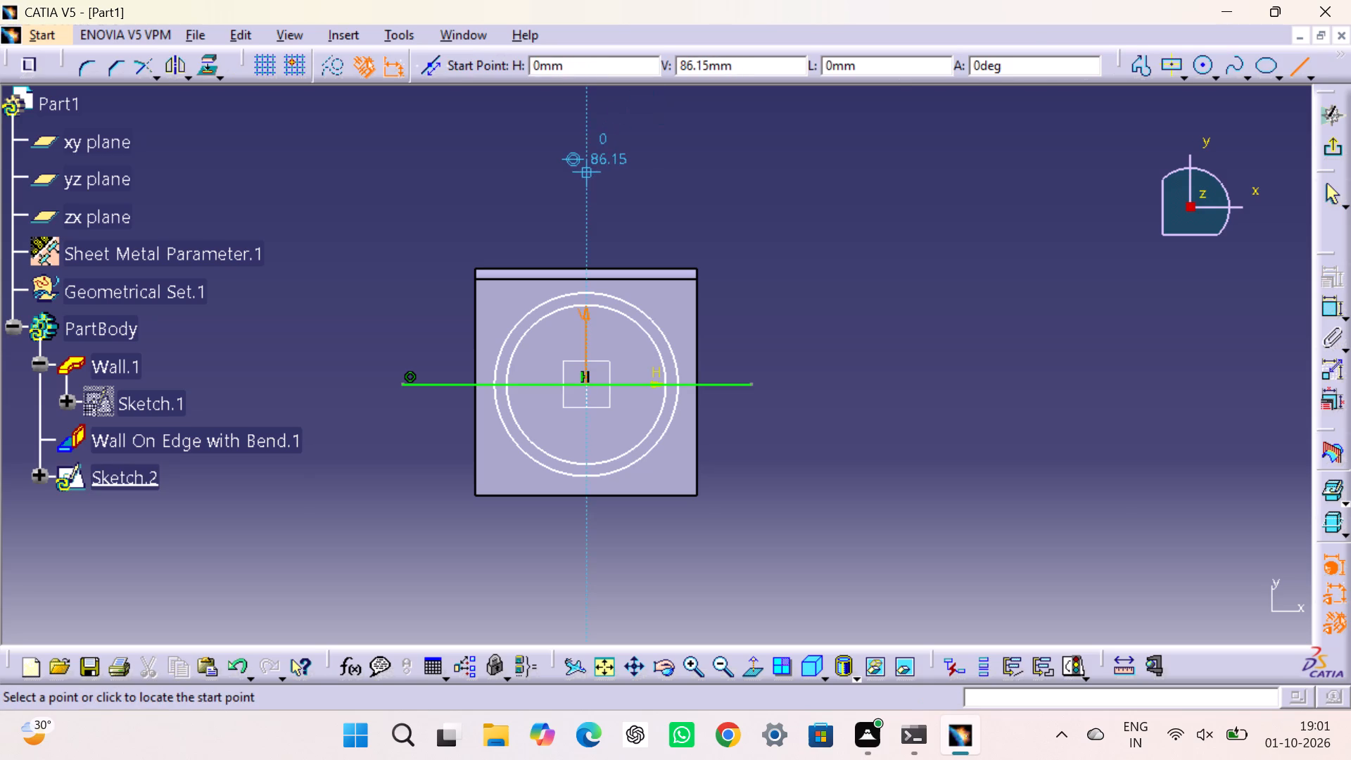
click(585, 173)
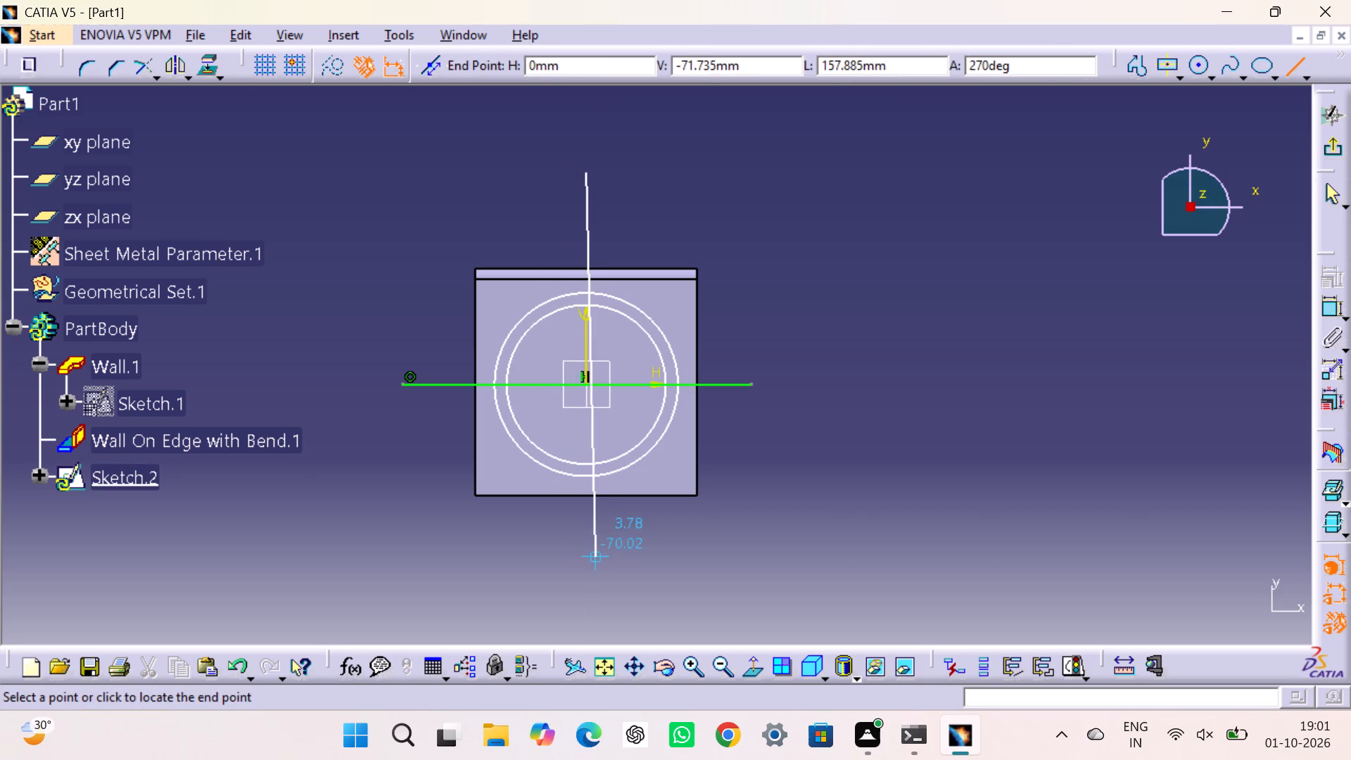
click(585, 564)
click(926, 482)
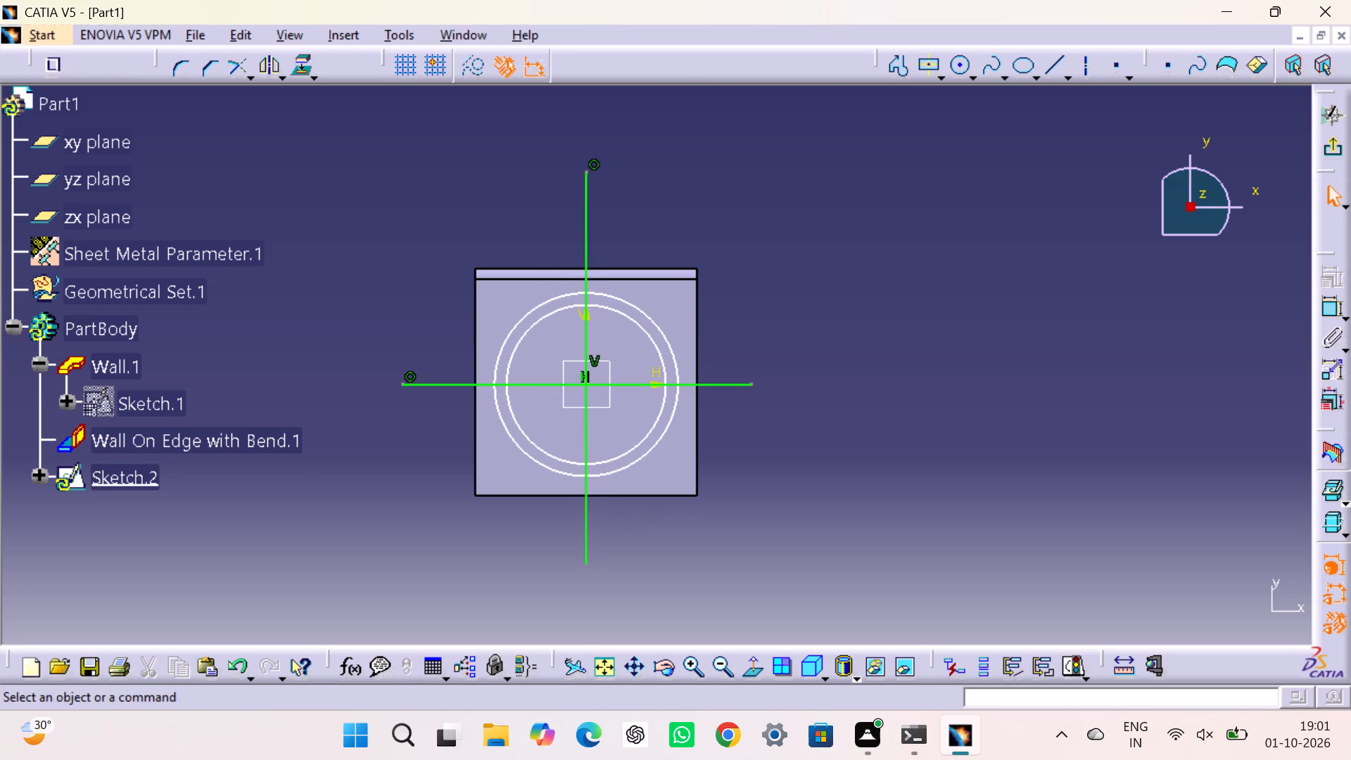
Dimension the diameters of the outer and inner circles, placing both dimensions outside the base wall's outline.
double_click(1333, 302)
click(659, 327)
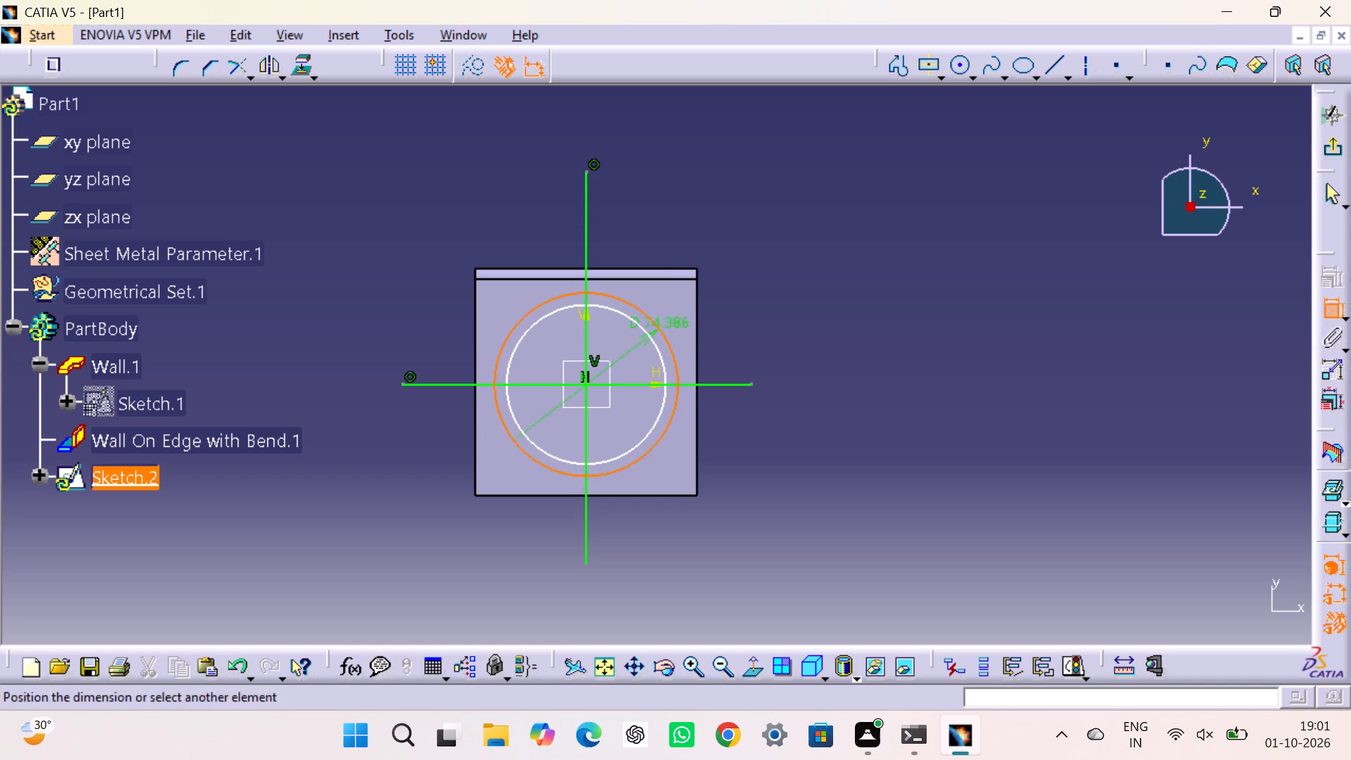
click(730, 191)
click(659, 352)
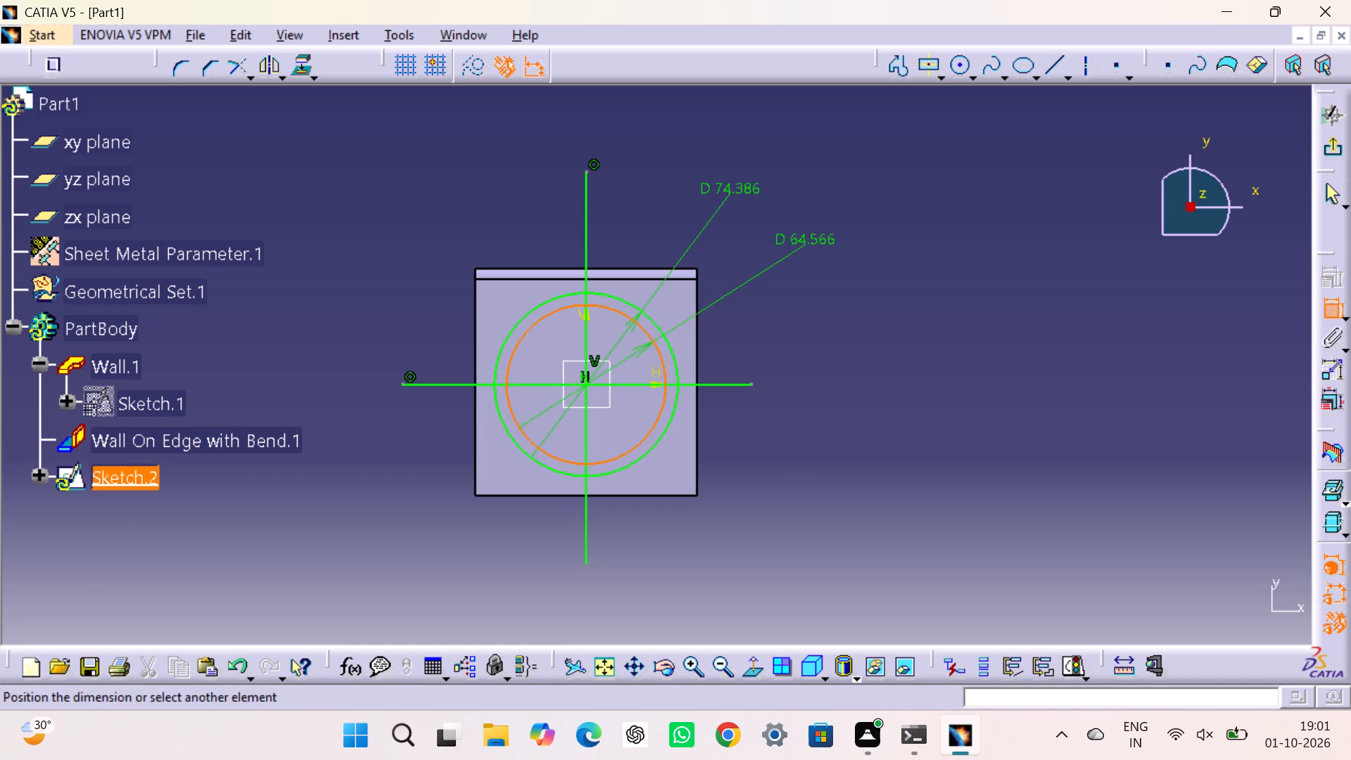
click(808, 226)
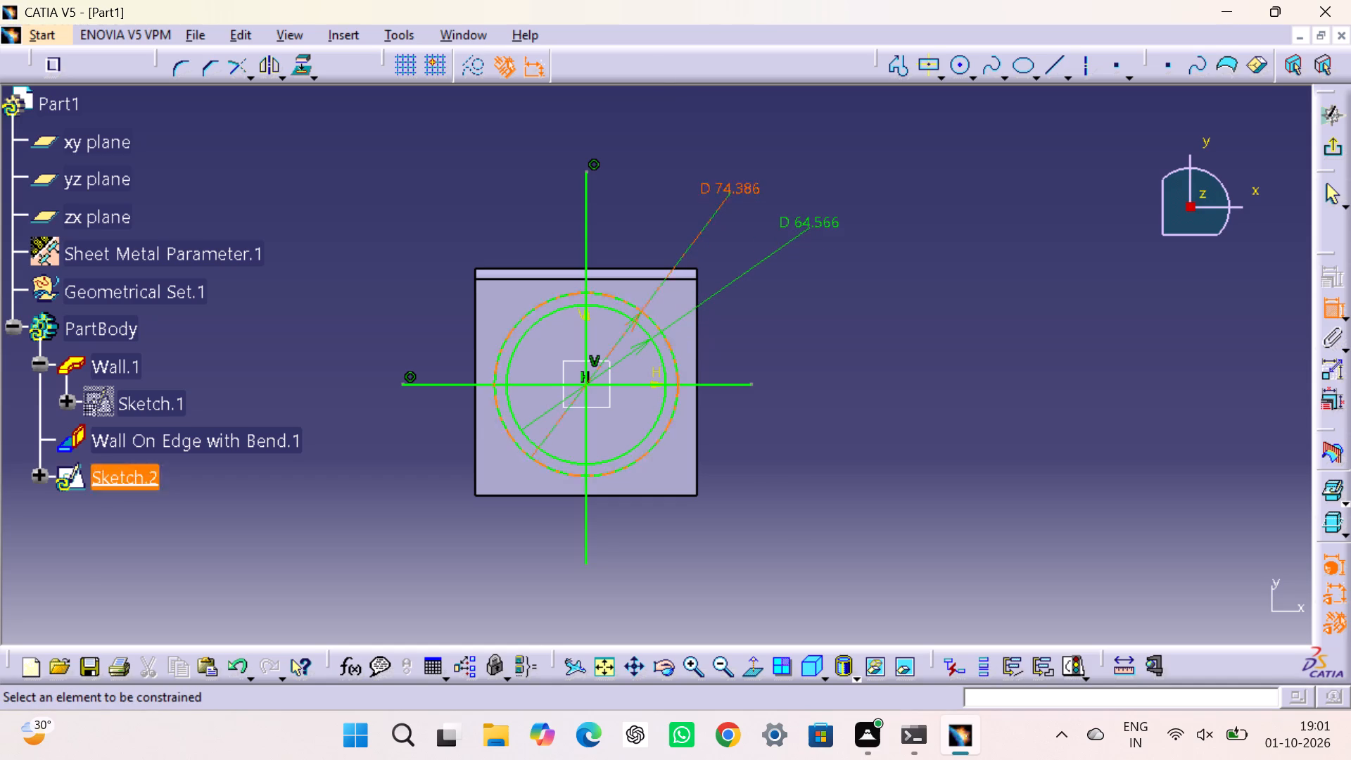
Set the outer circle's diameter to 80 mm and the inner circle's diameter to 64 mm.
double_click(748, 188)
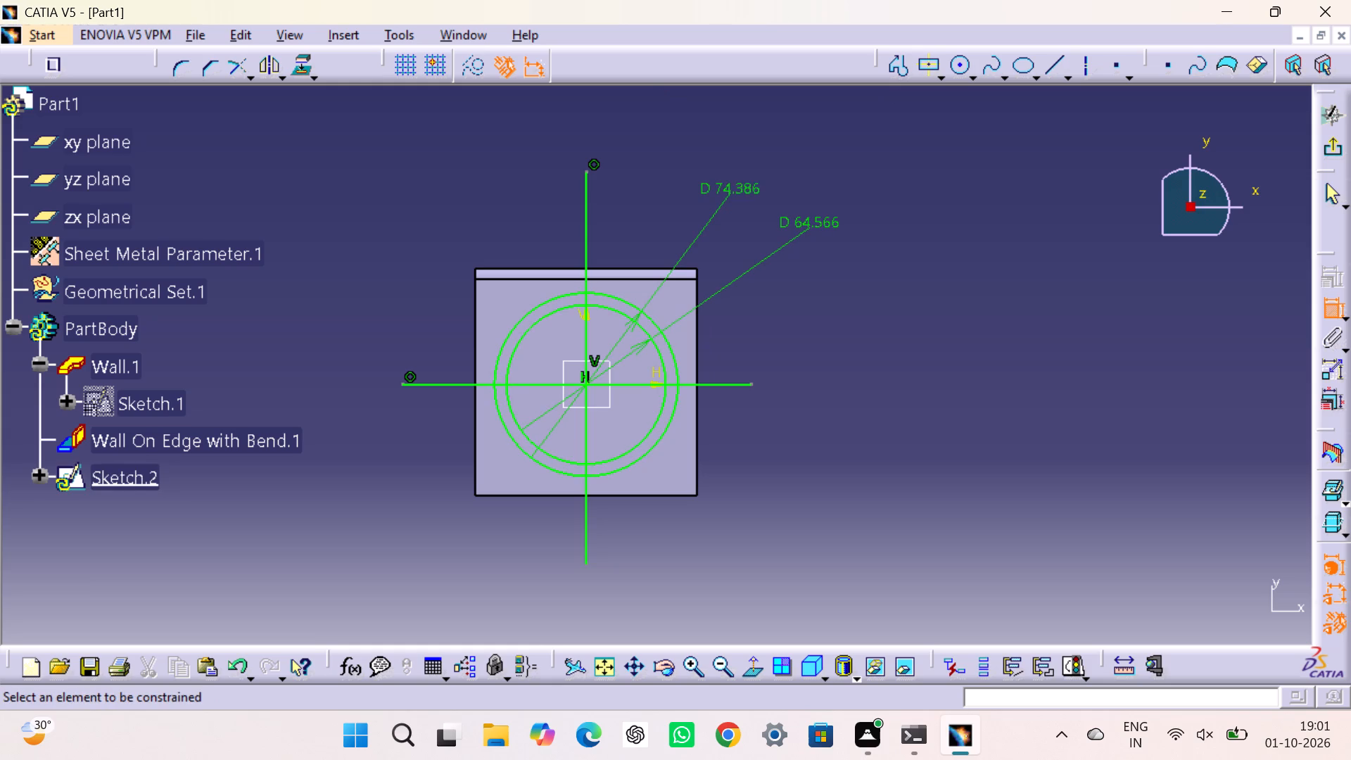
key(0)
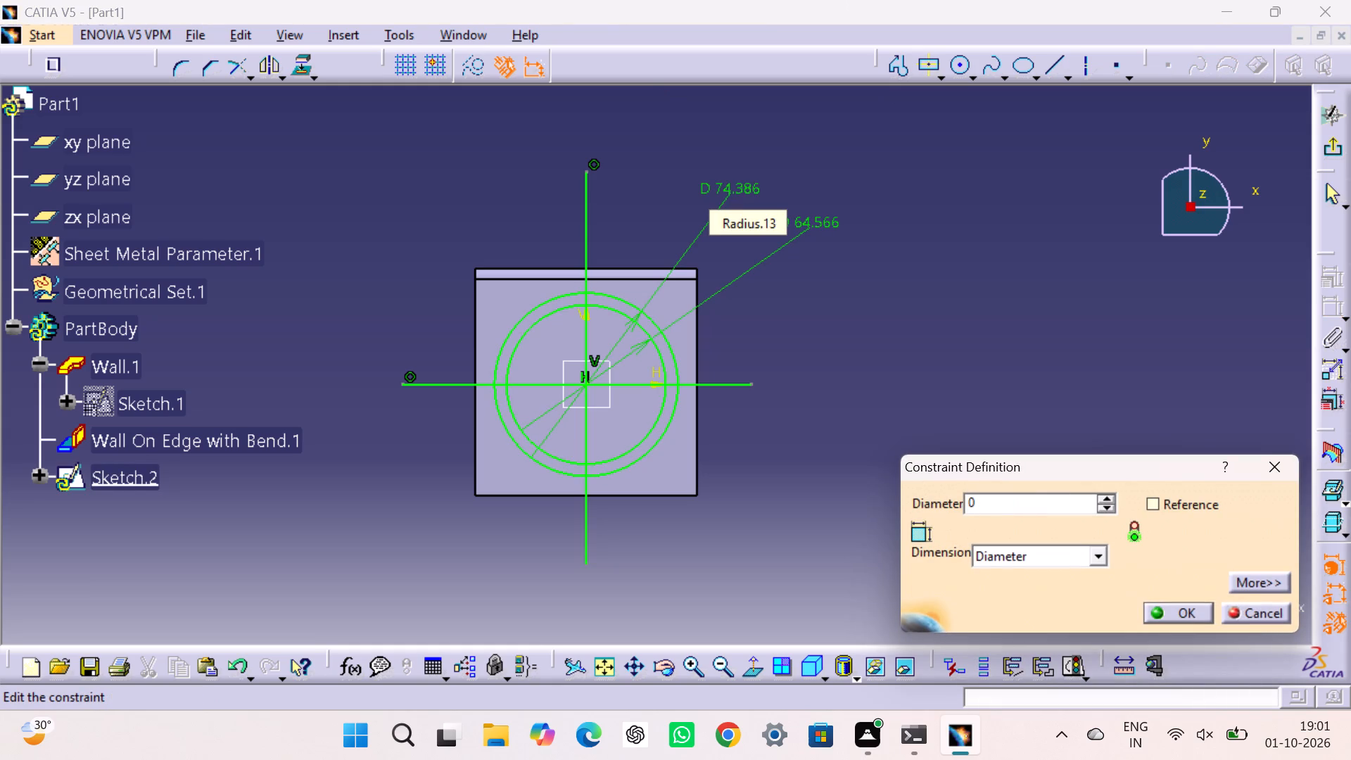
key(BackSpace)
text(80)
key(Return)
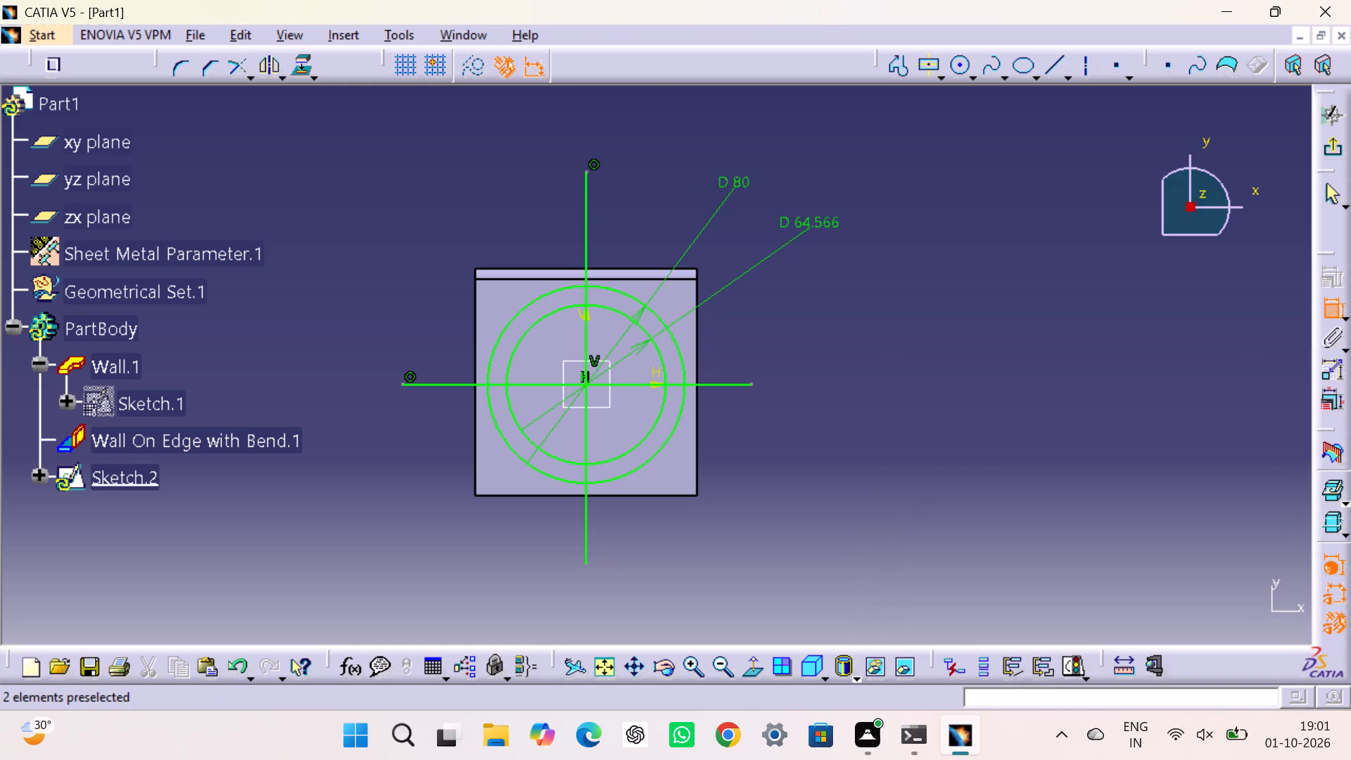
double_click(834, 220)
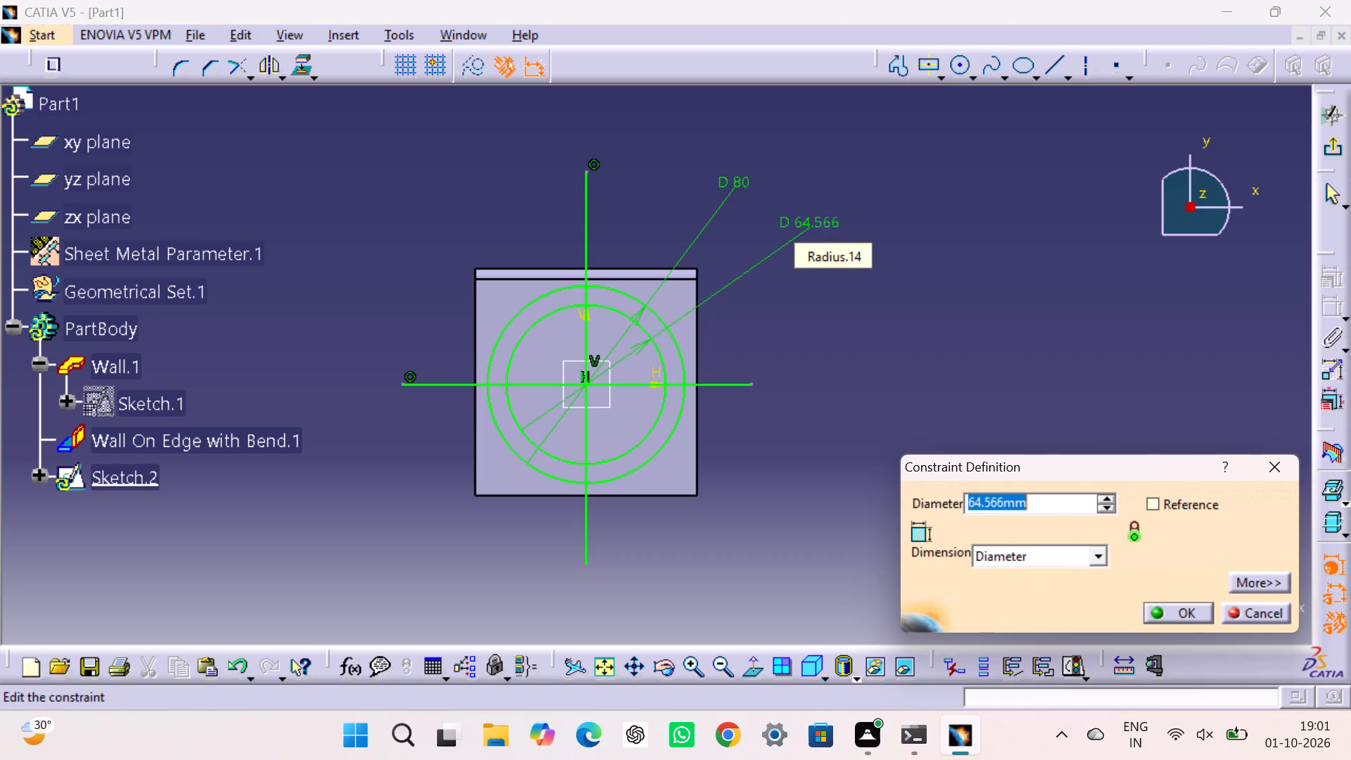
text(64)
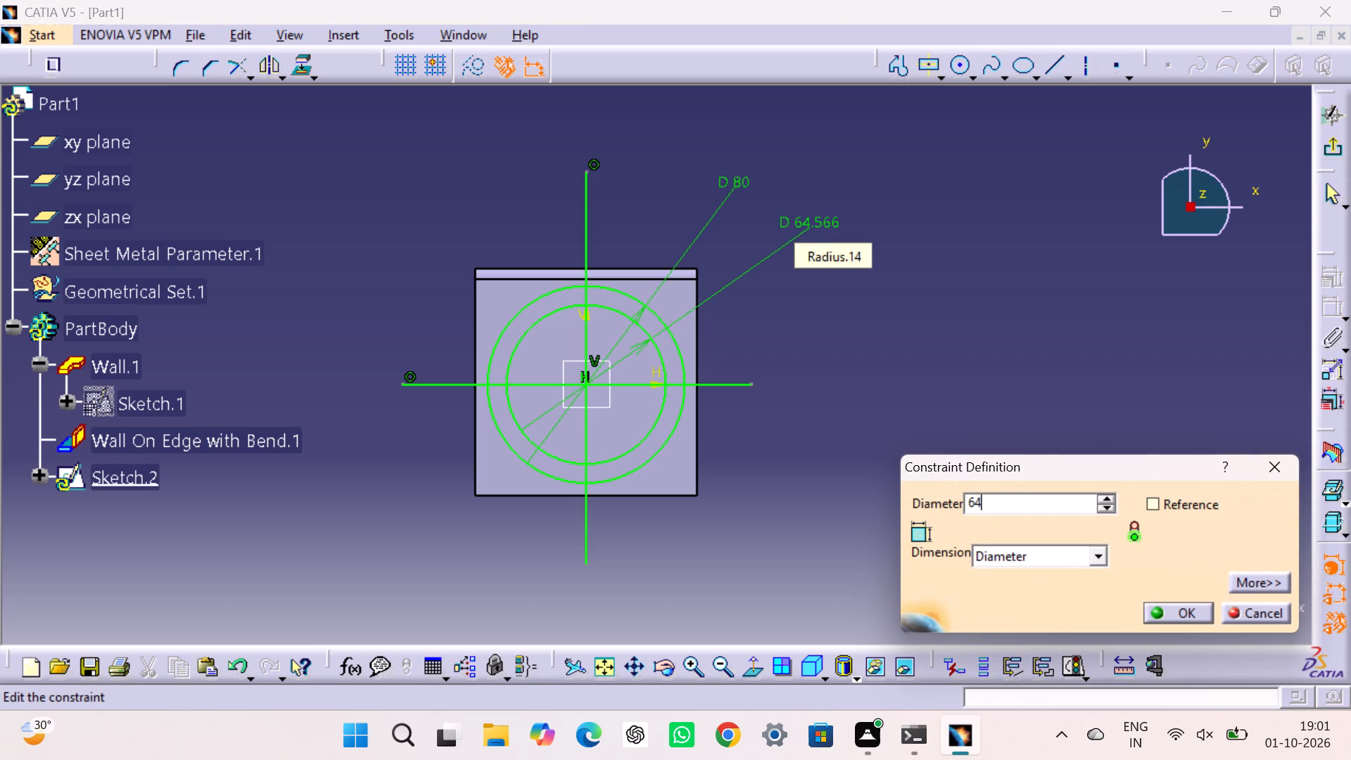
key(Return)
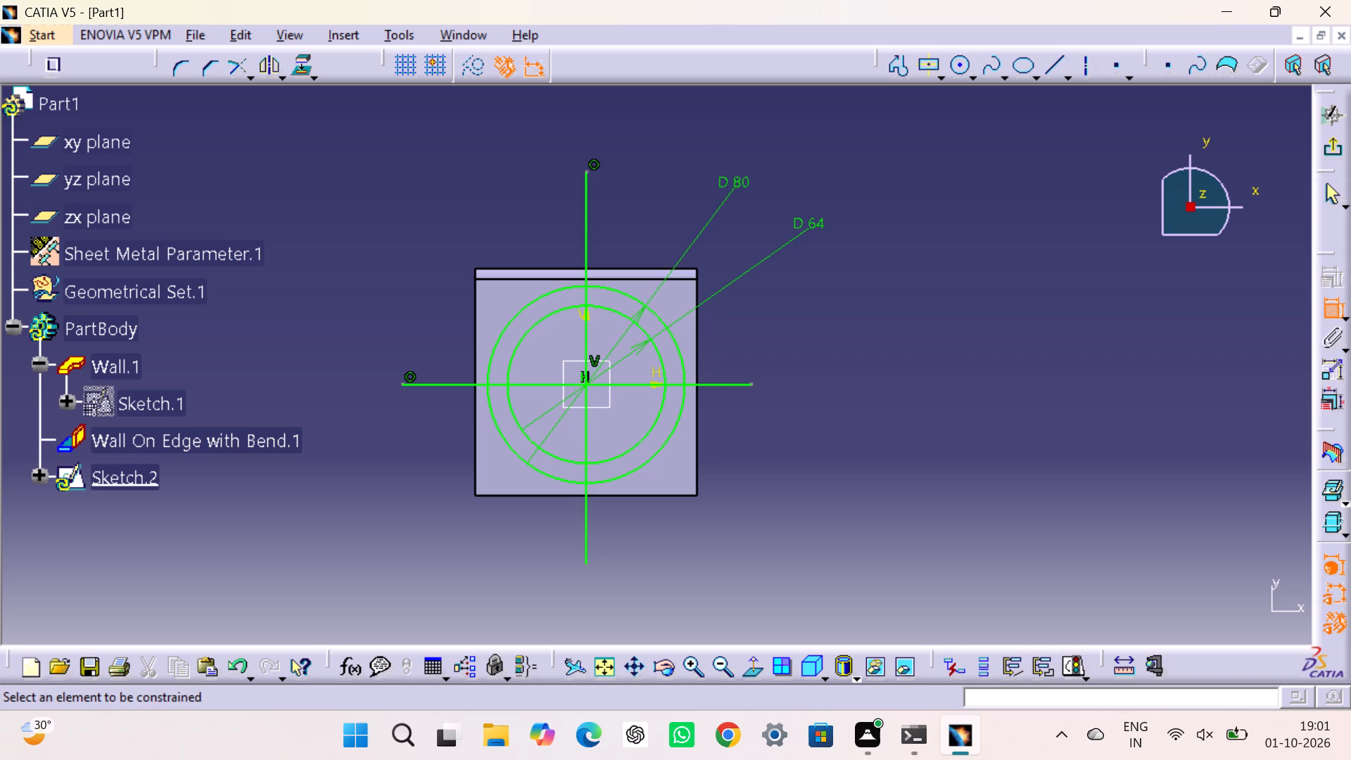
click(958, 366)
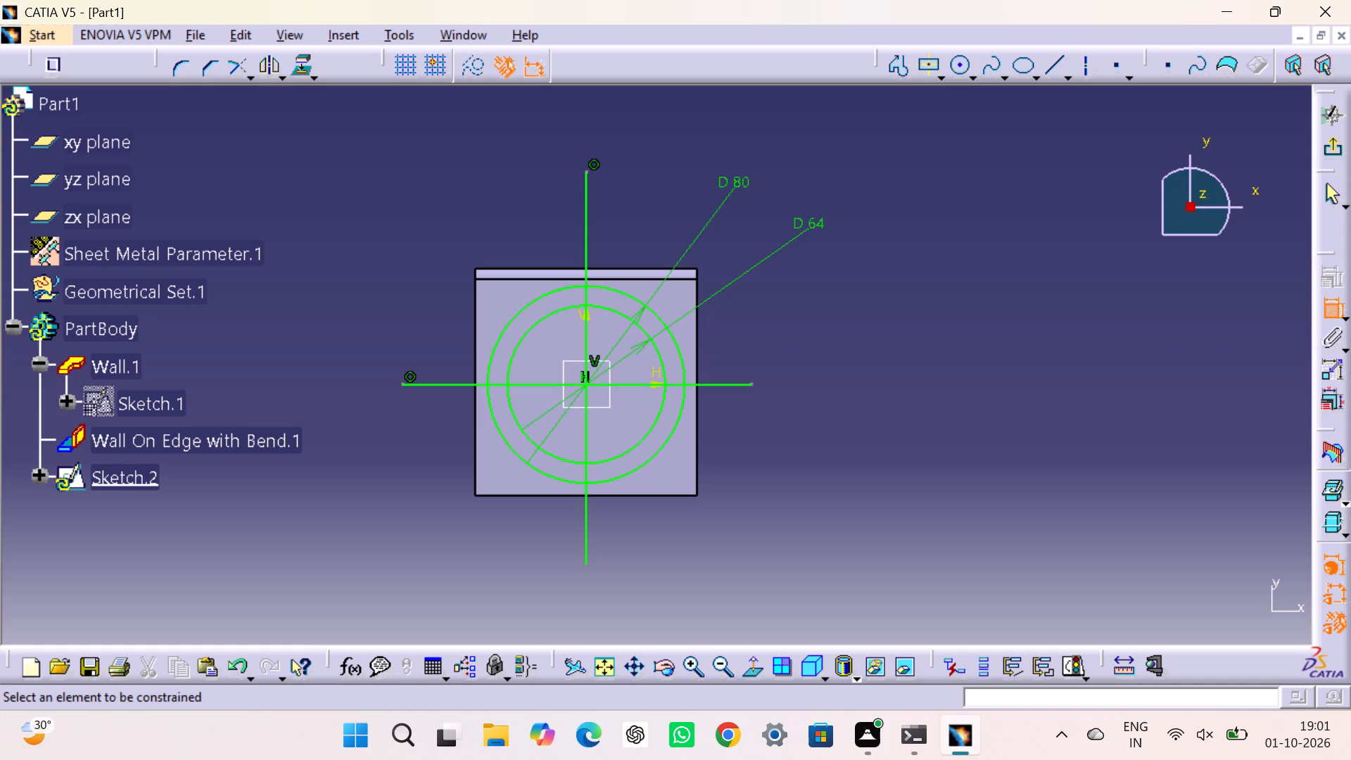
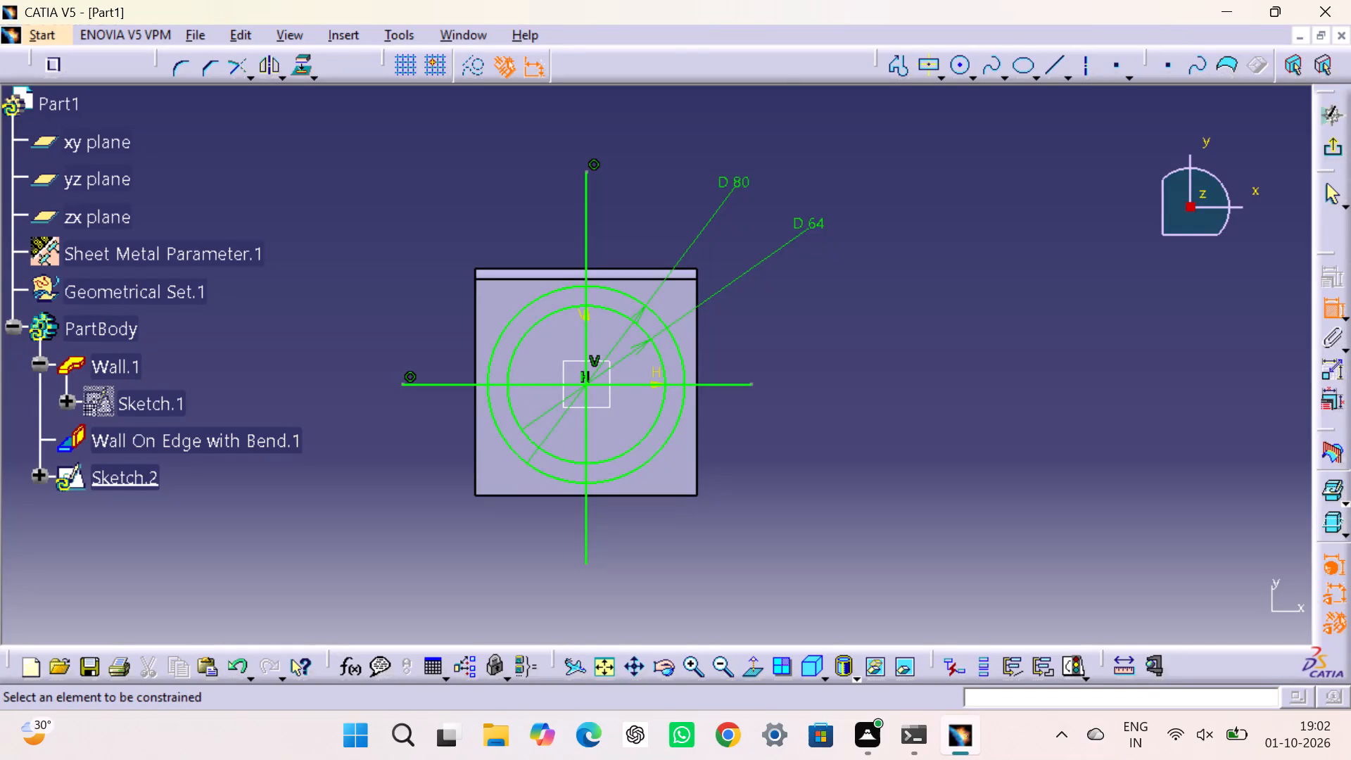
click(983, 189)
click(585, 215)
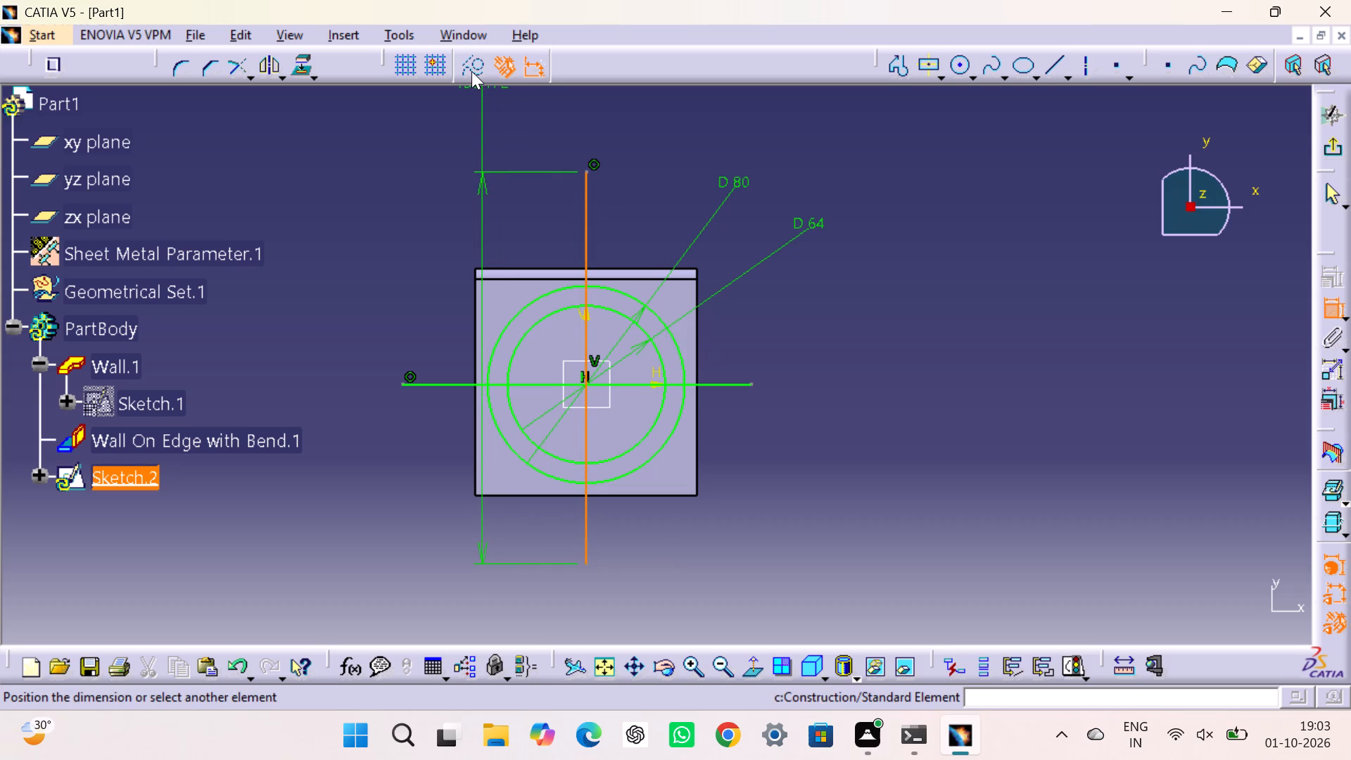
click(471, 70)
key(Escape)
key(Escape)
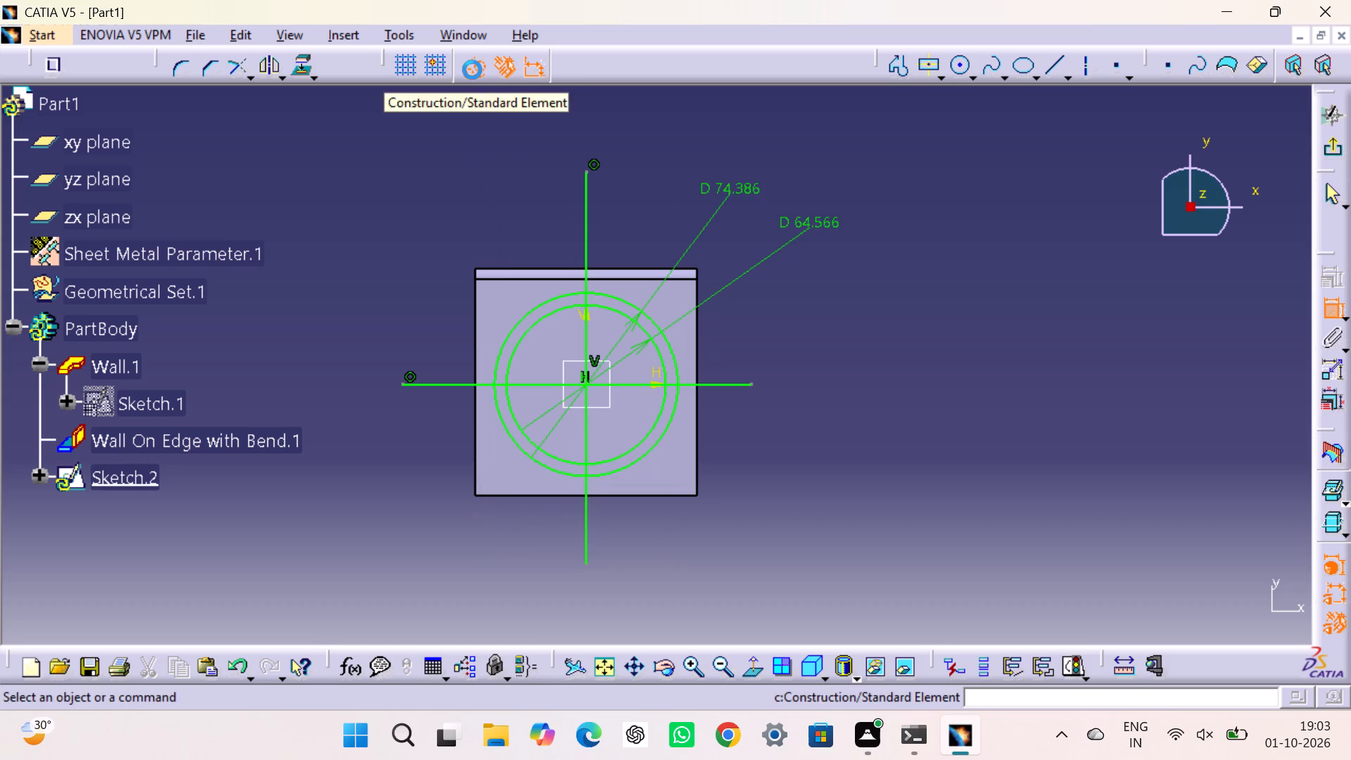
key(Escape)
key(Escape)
Convert the vertical and horizontal lines through the origin into construction elements.
click(588, 196)
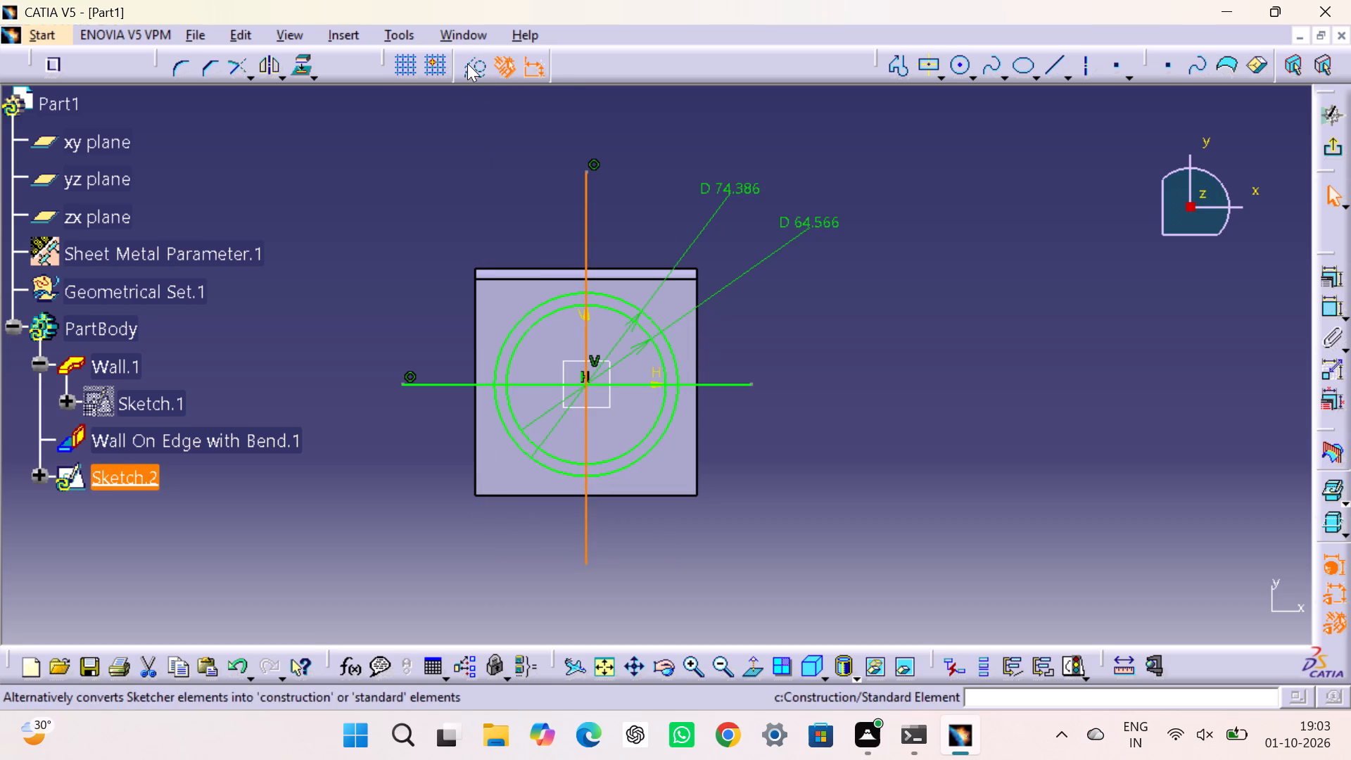
click(469, 63)
click(633, 126)
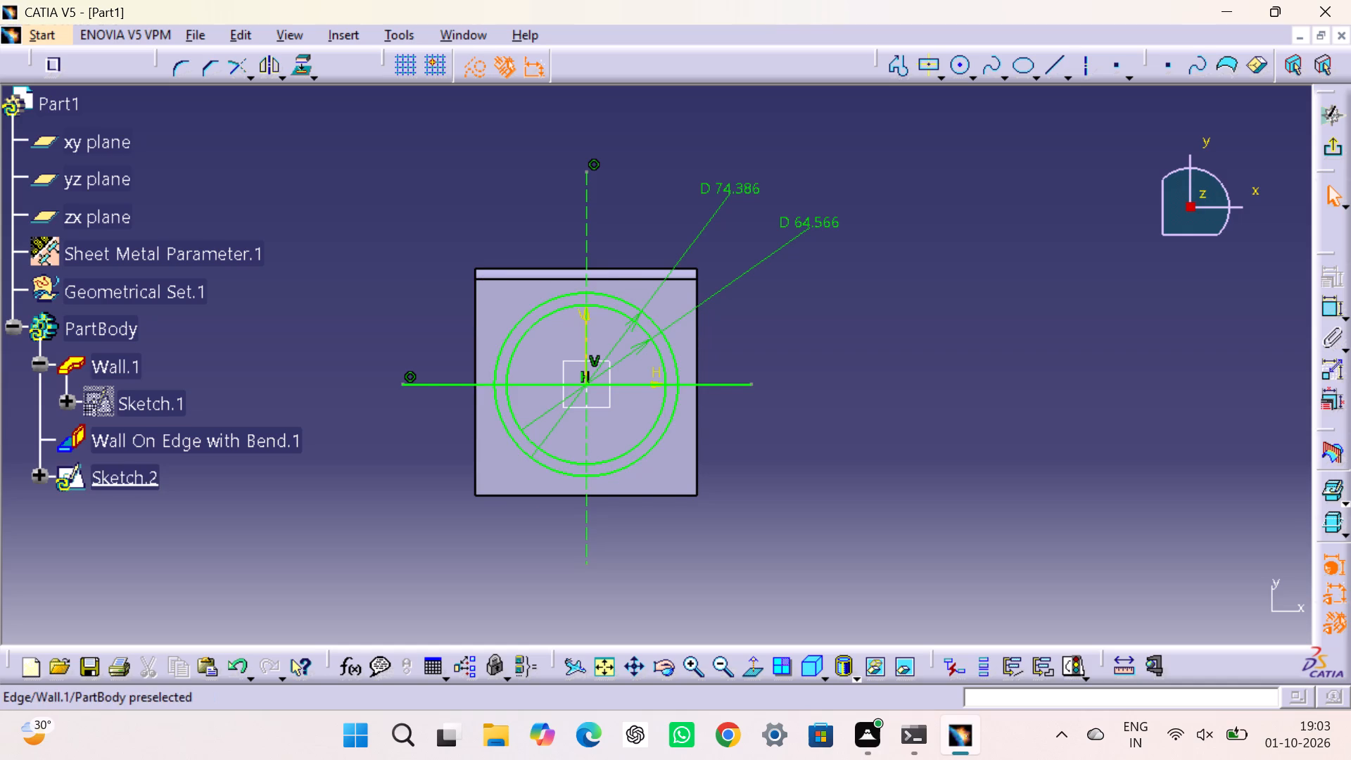
click(463, 385)
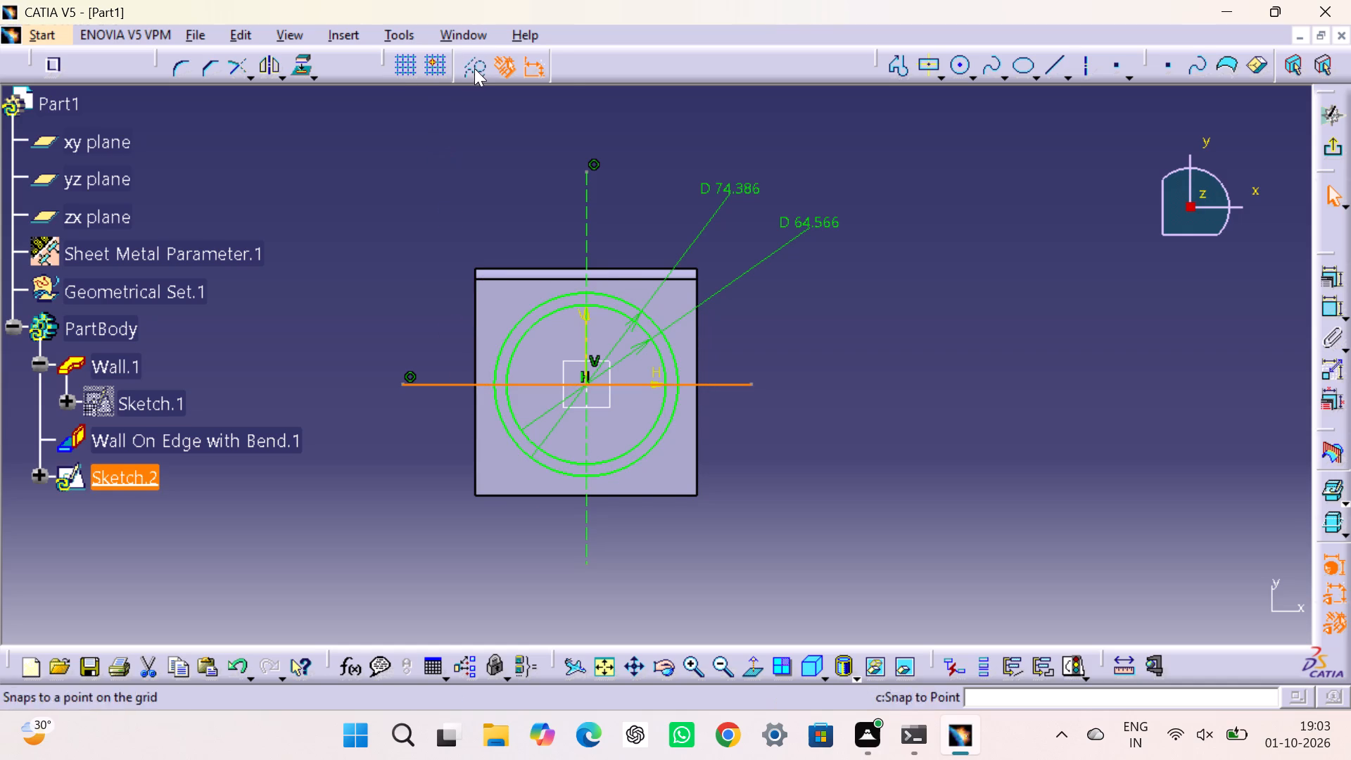
click(474, 68)
click(438, 189)
click(471, 71)
click(426, 160)
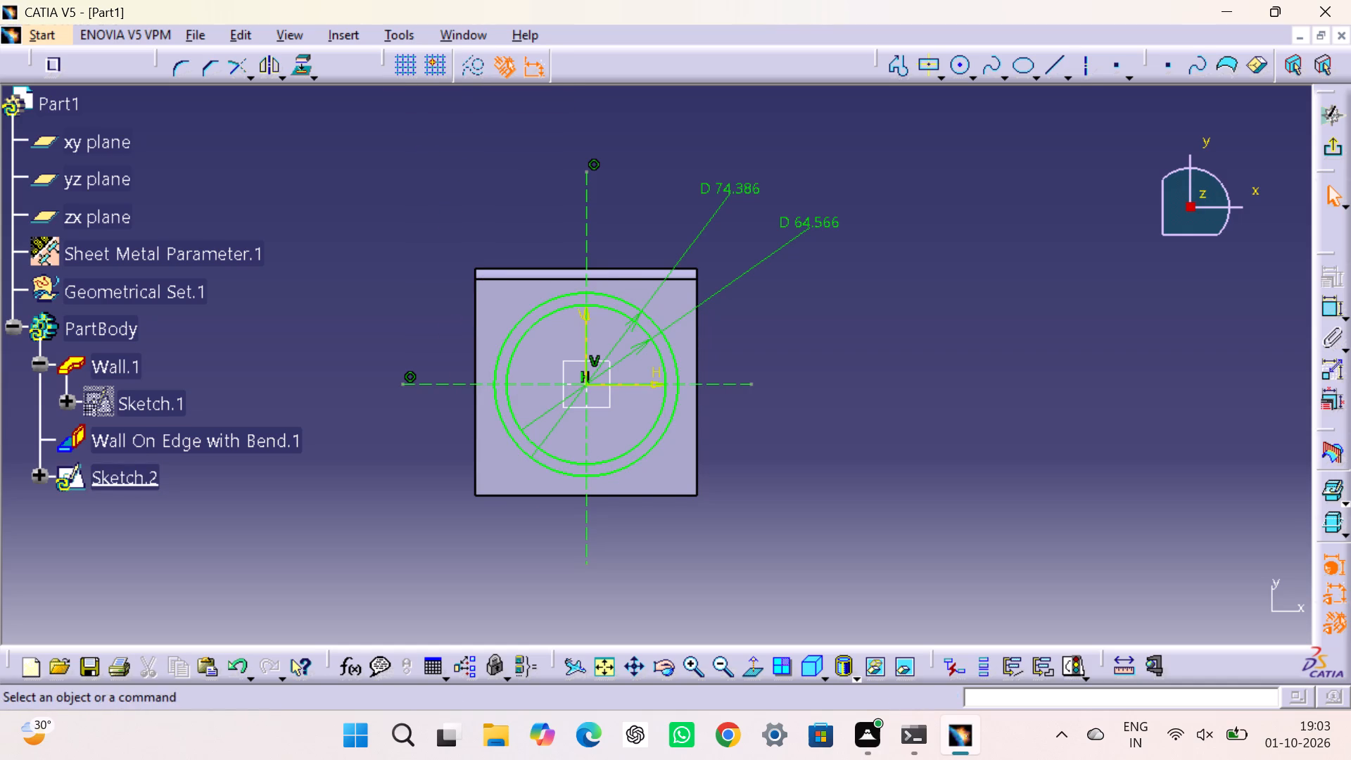
Sketch two vertical lines, about 144 mm and 141 mm long, on either side of the vertical construction line, about 15 mm apart.
click(1057, 68)
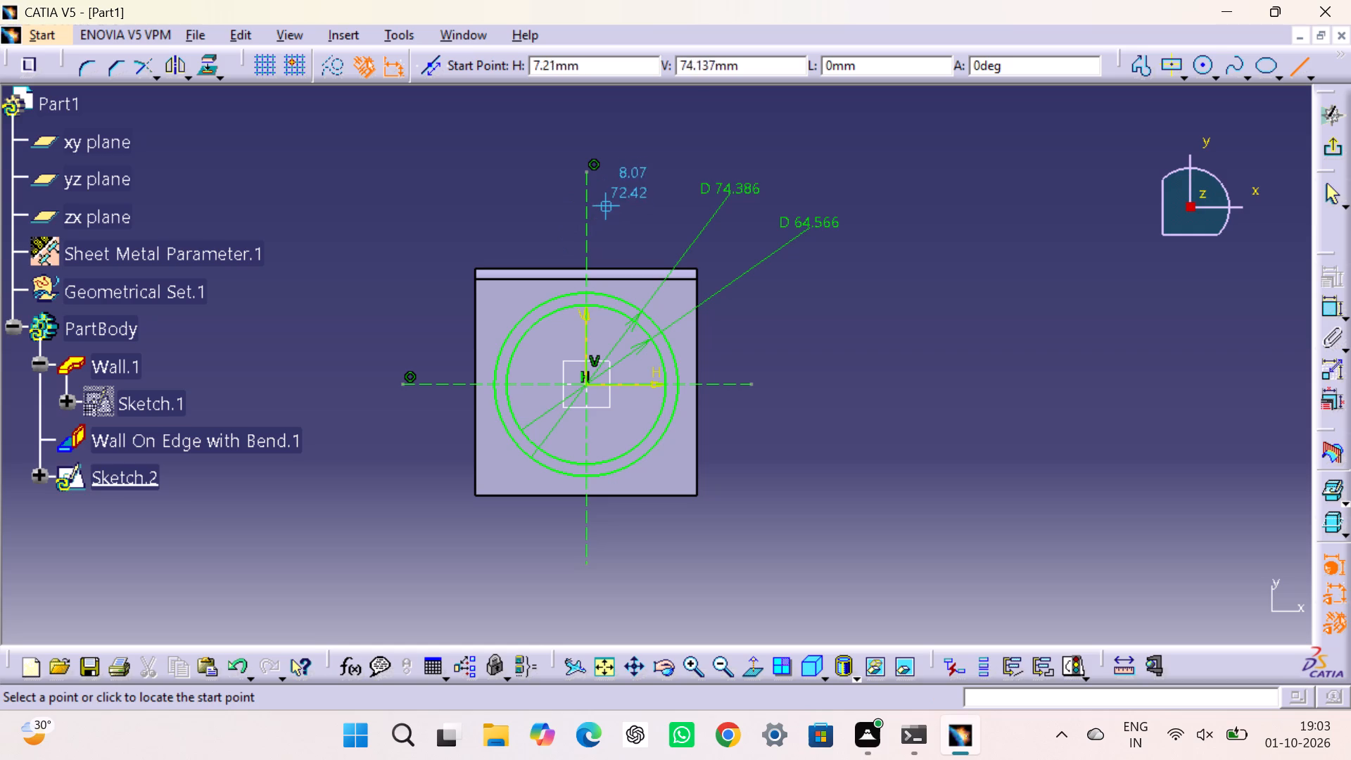
click(606, 191)
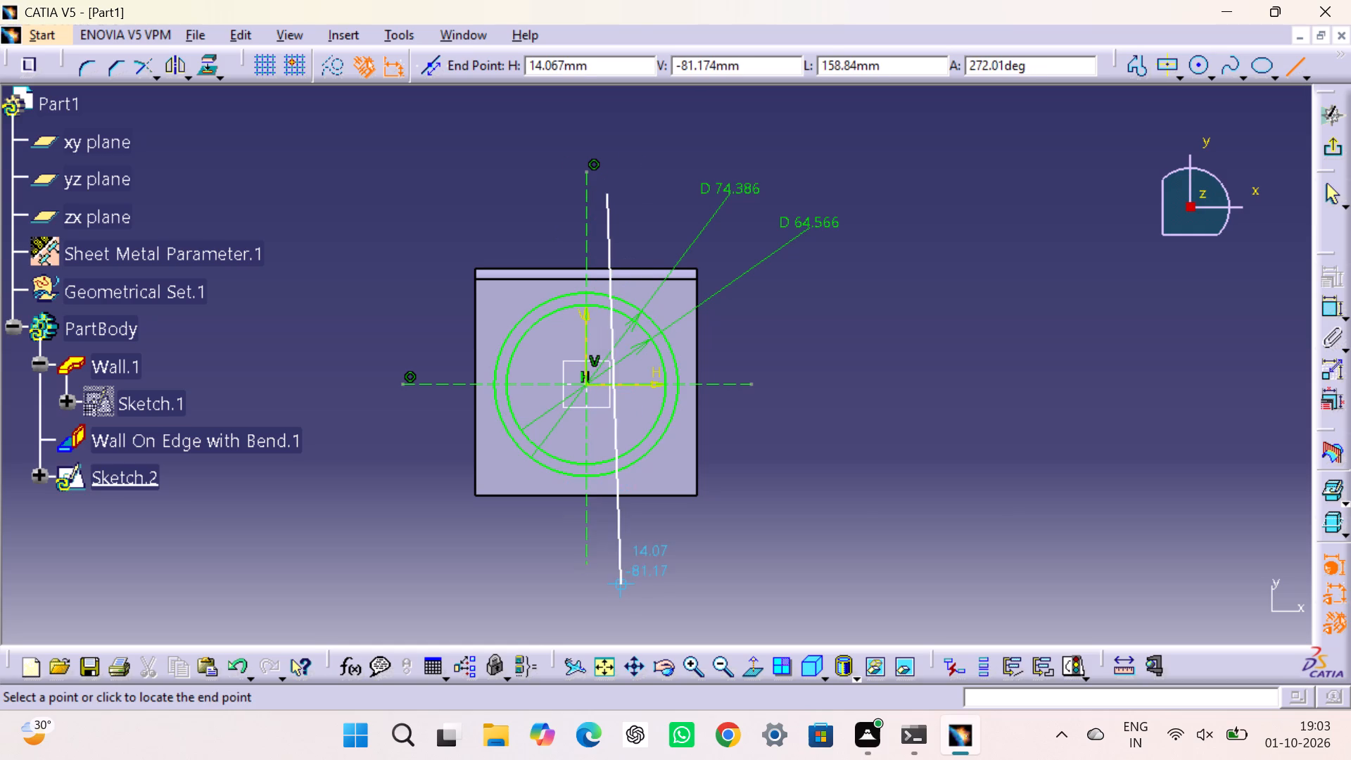
click(605, 546)
click(858, 456)
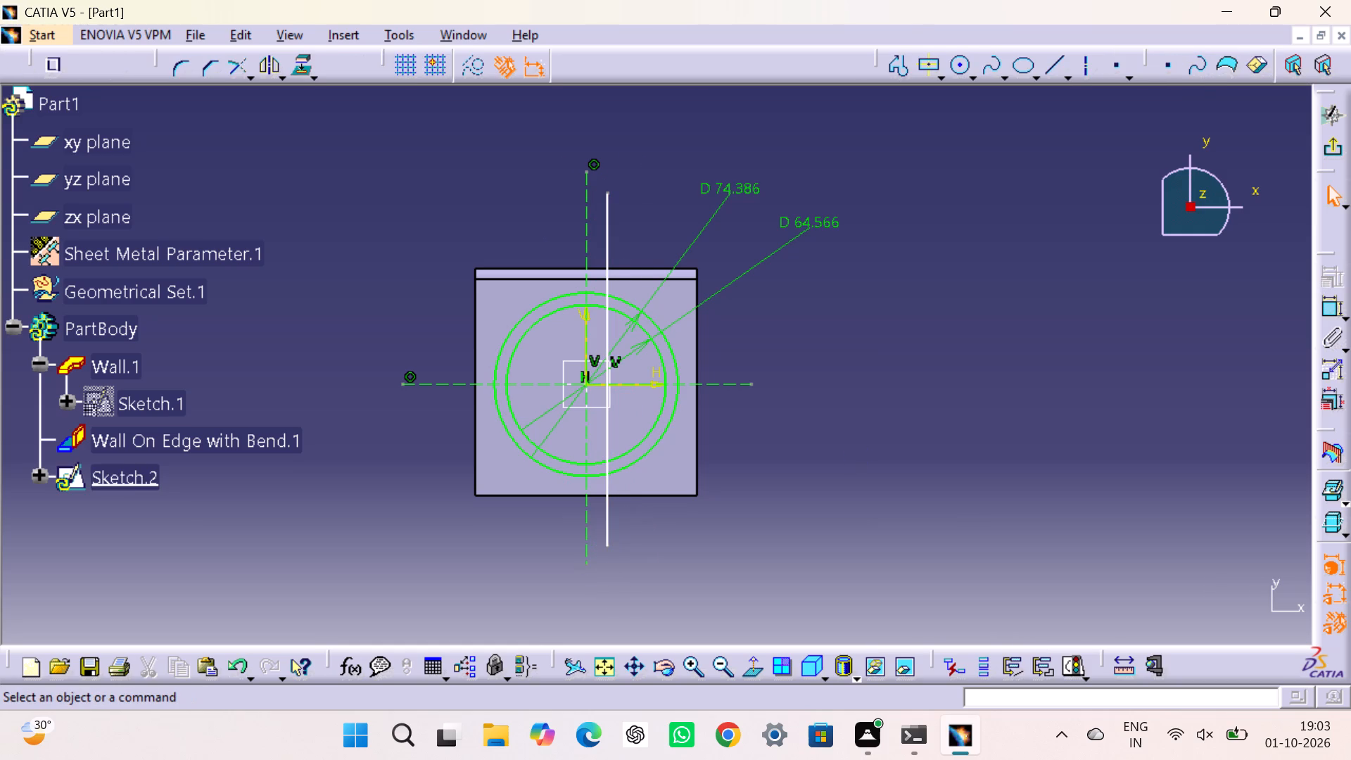
click(1053, 65)
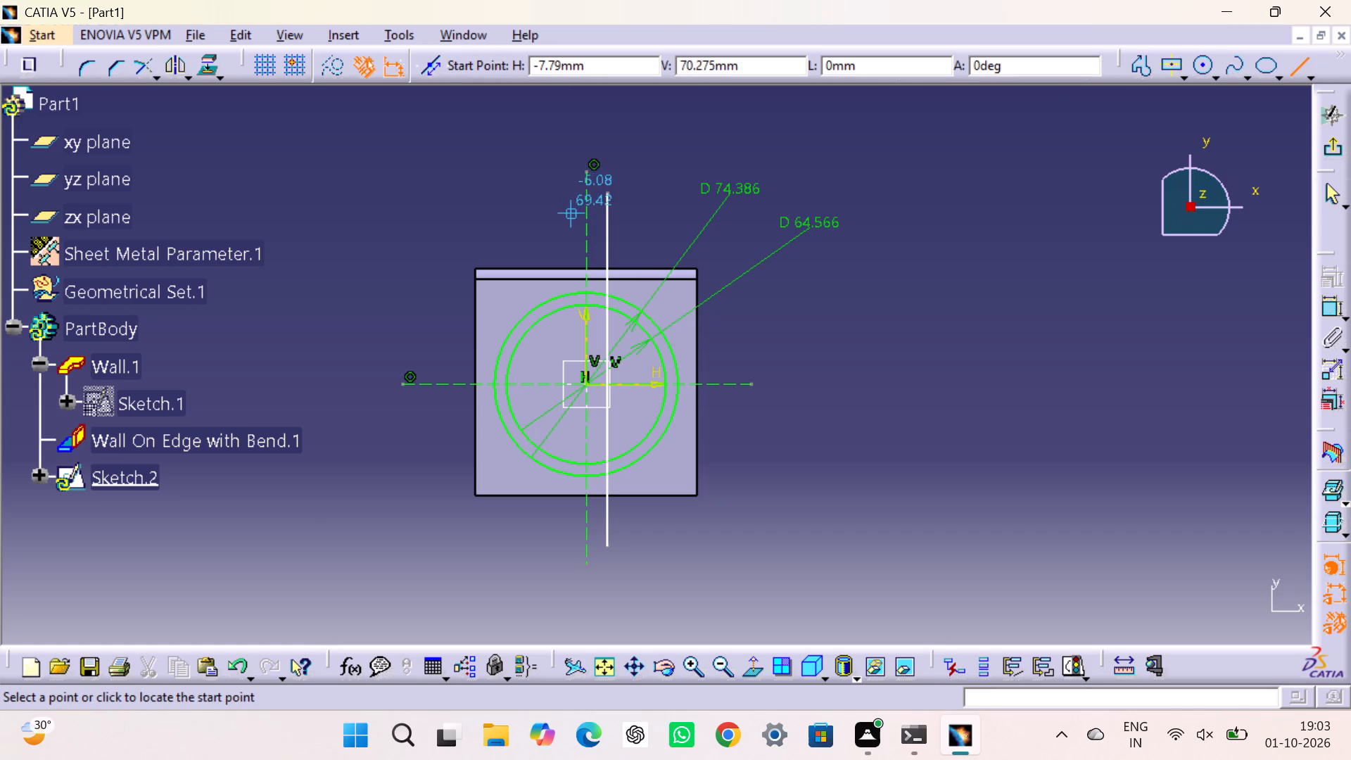
click(569, 199)
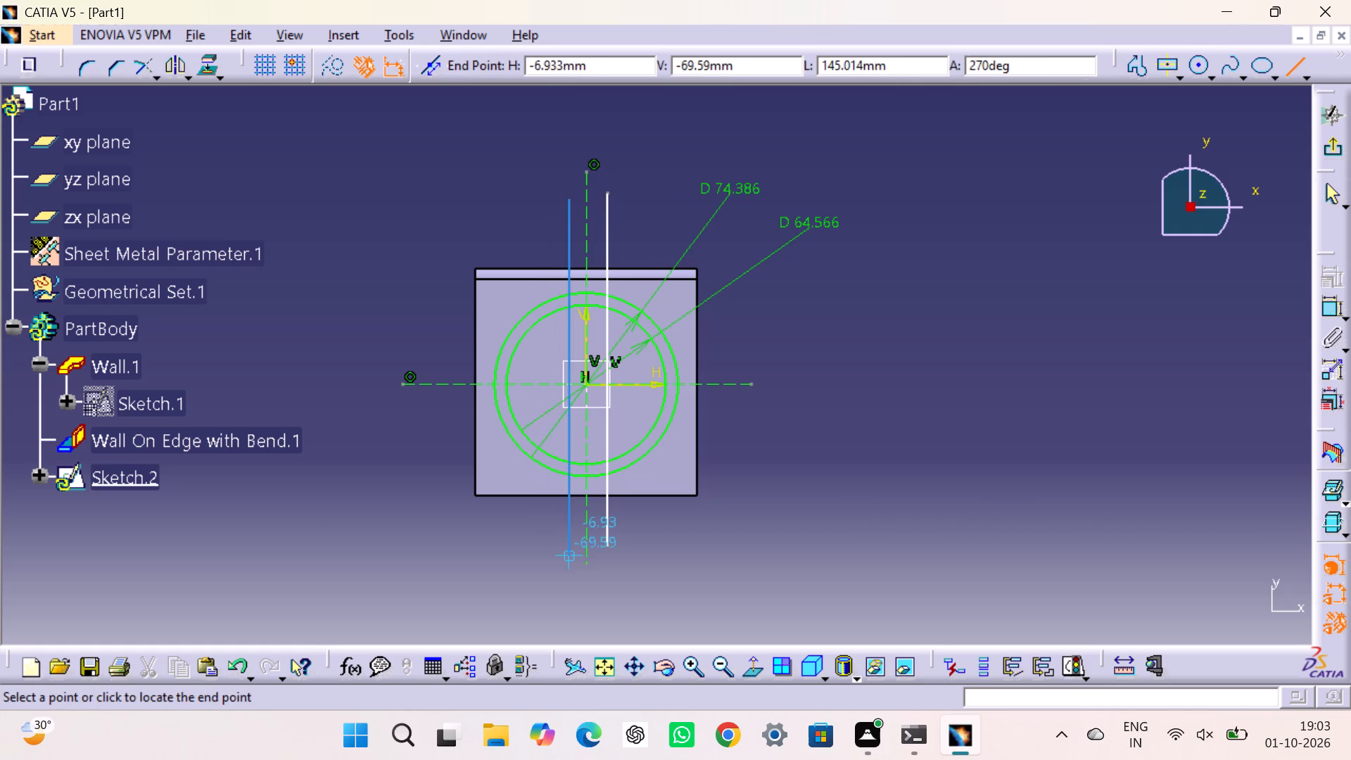
click(568, 542)
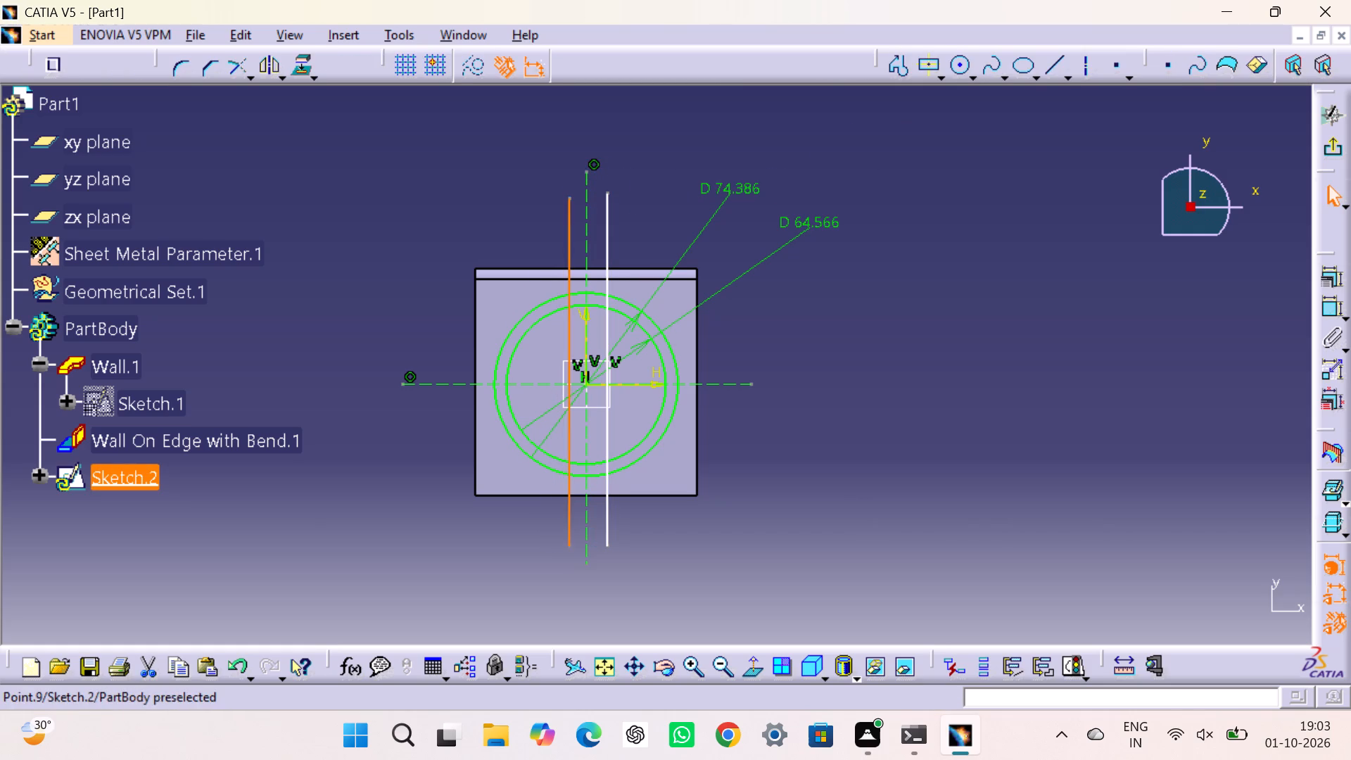
click(872, 328)
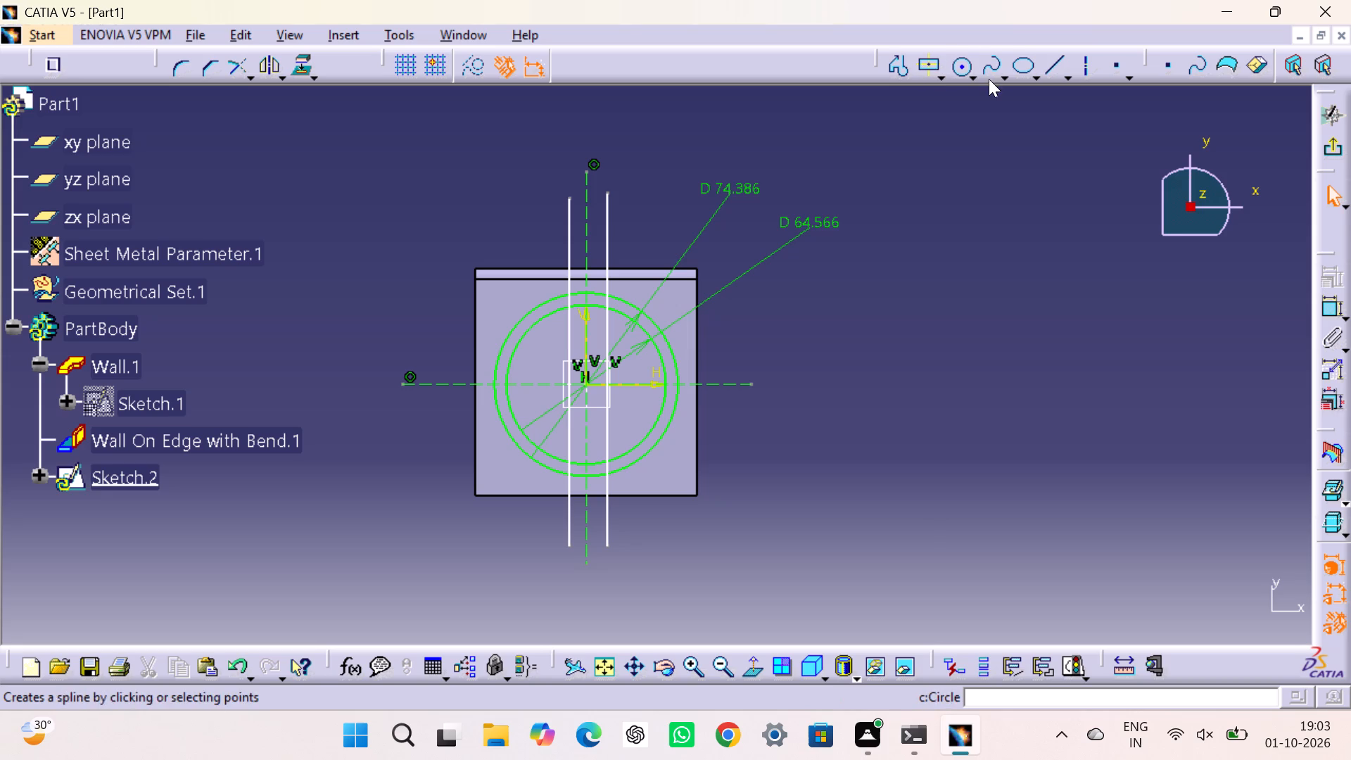
Sketch two horizontal lines about 144 mm long, above and below the horizontal construction line, about 18 mm apart.
click(1046, 68)
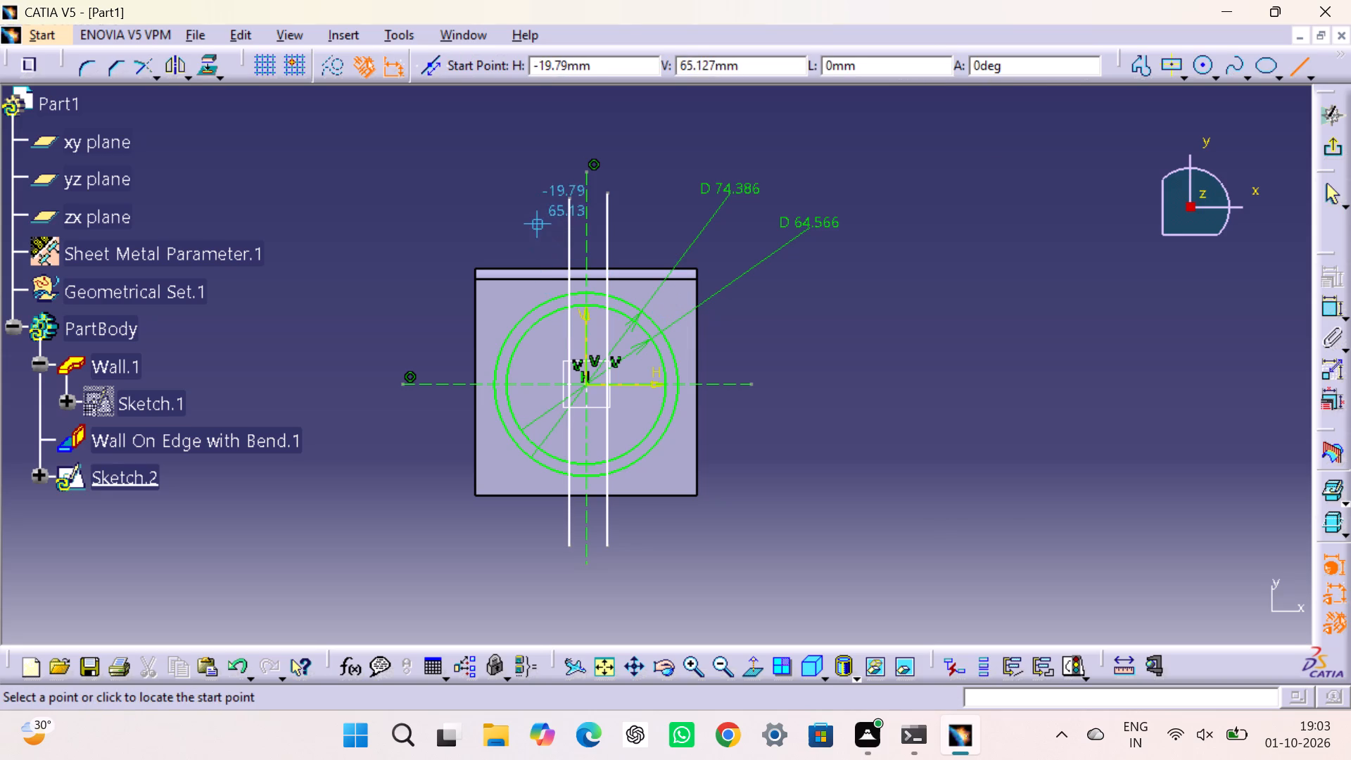
click(419, 358)
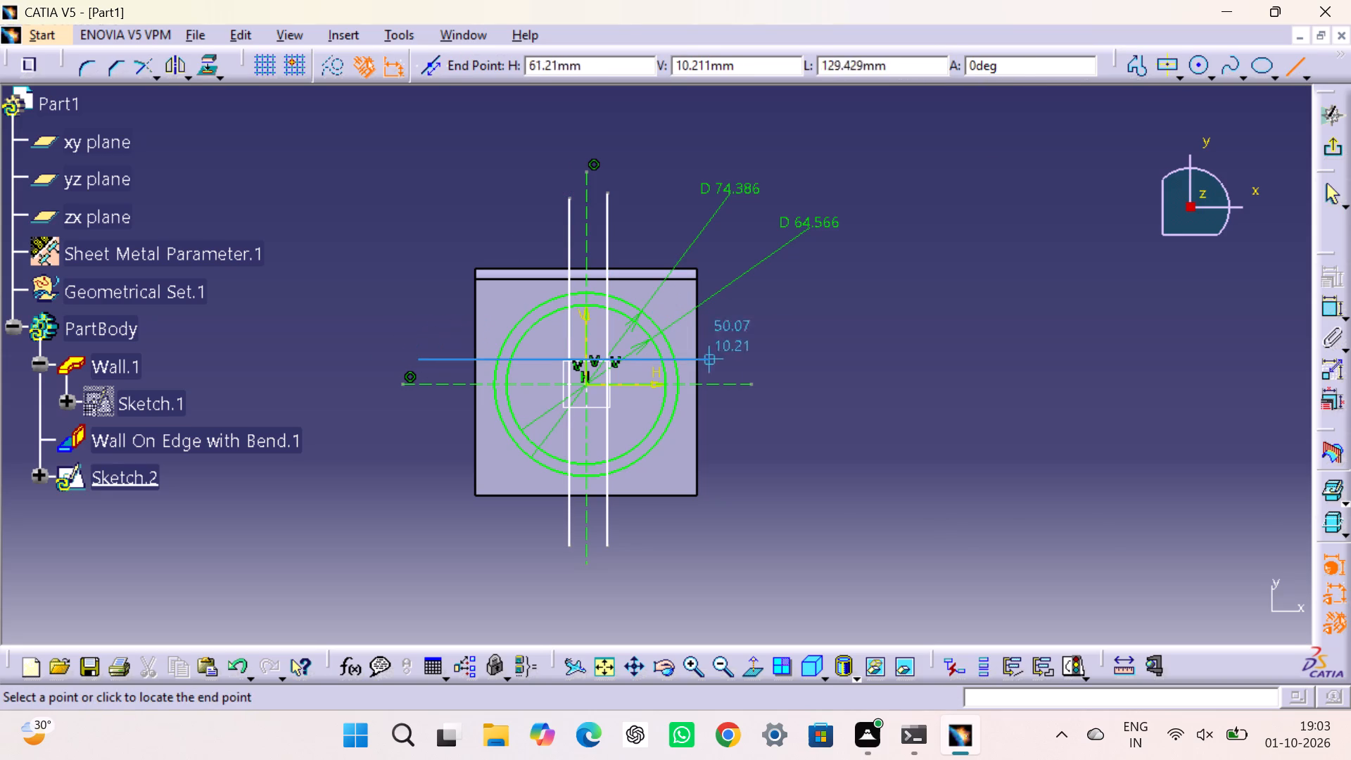
click(775, 357)
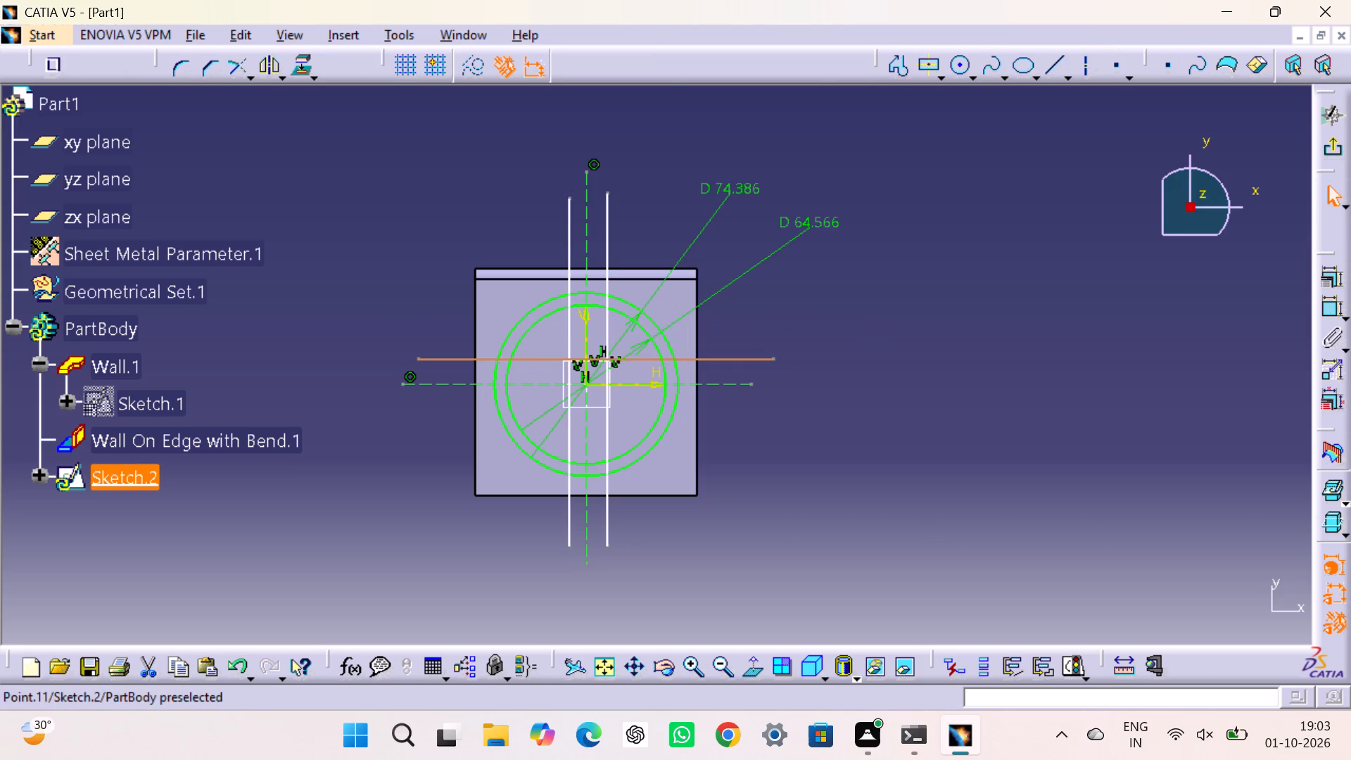
click(1046, 70)
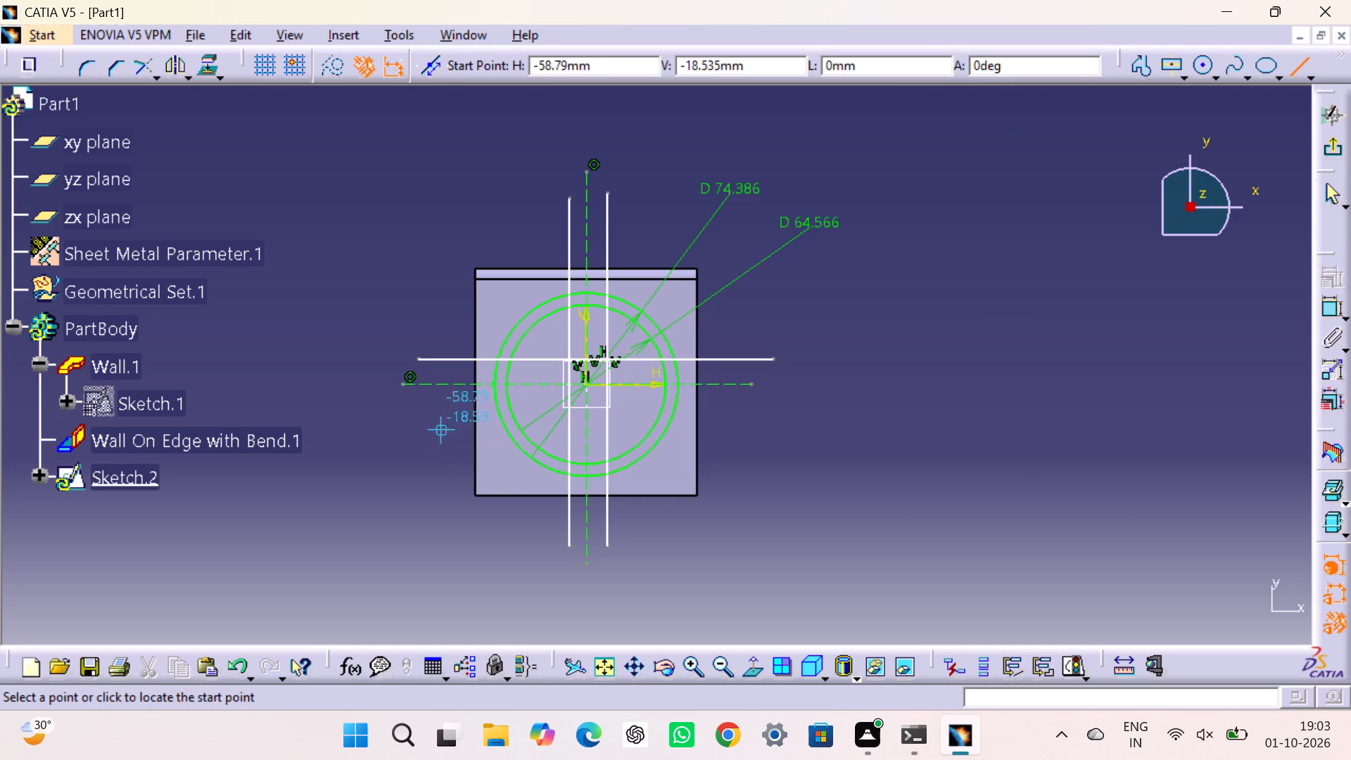
click(418, 403)
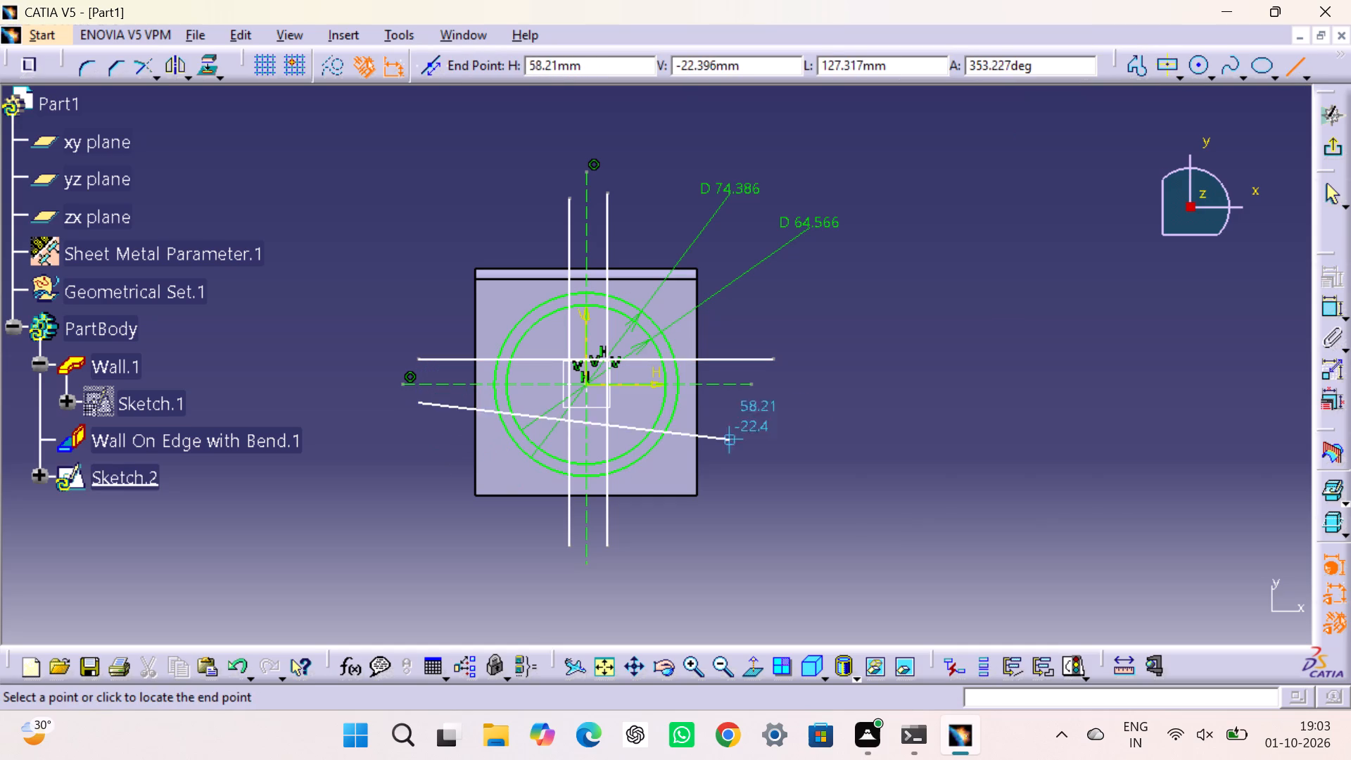
click(776, 406)
click(889, 403)
Constrain the two solid vertical lines as symmetric about the vertical construction line.
double_click(1328, 305)
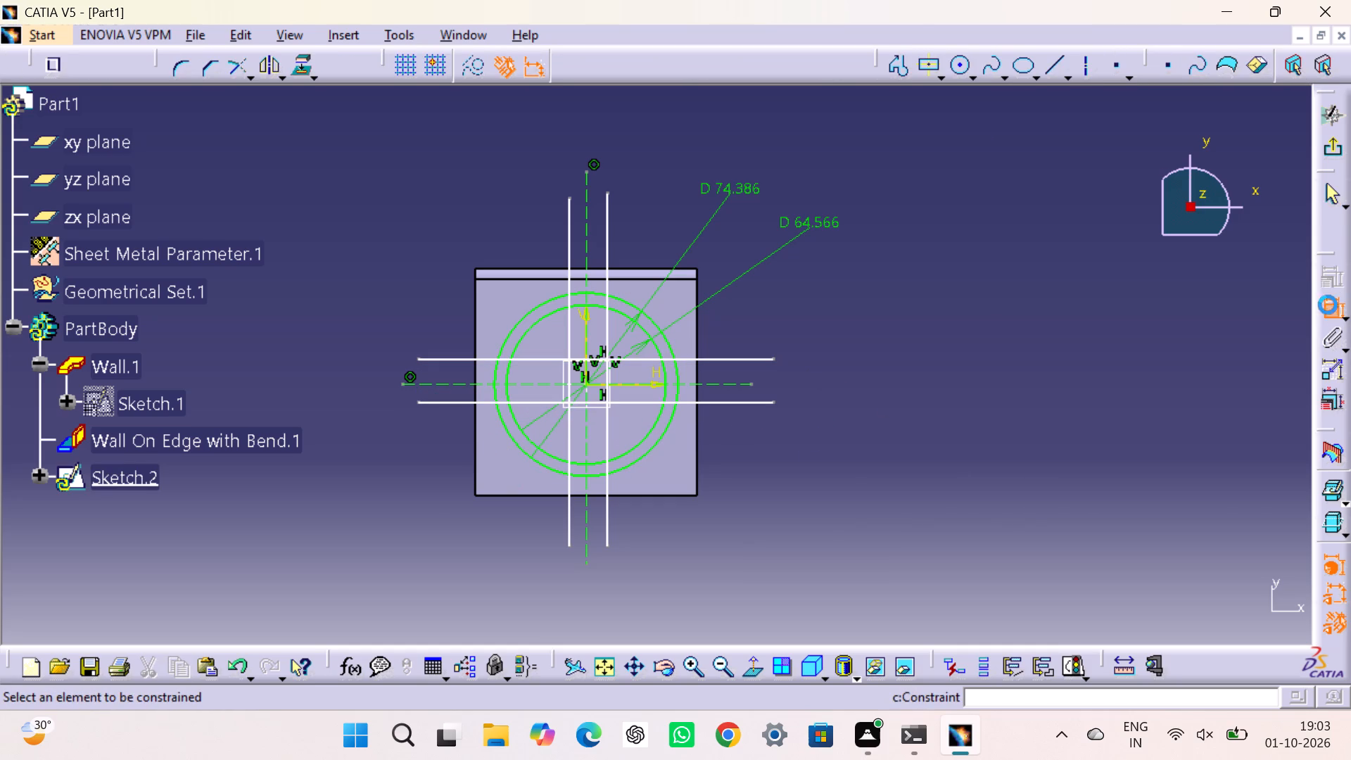
click(566, 229)
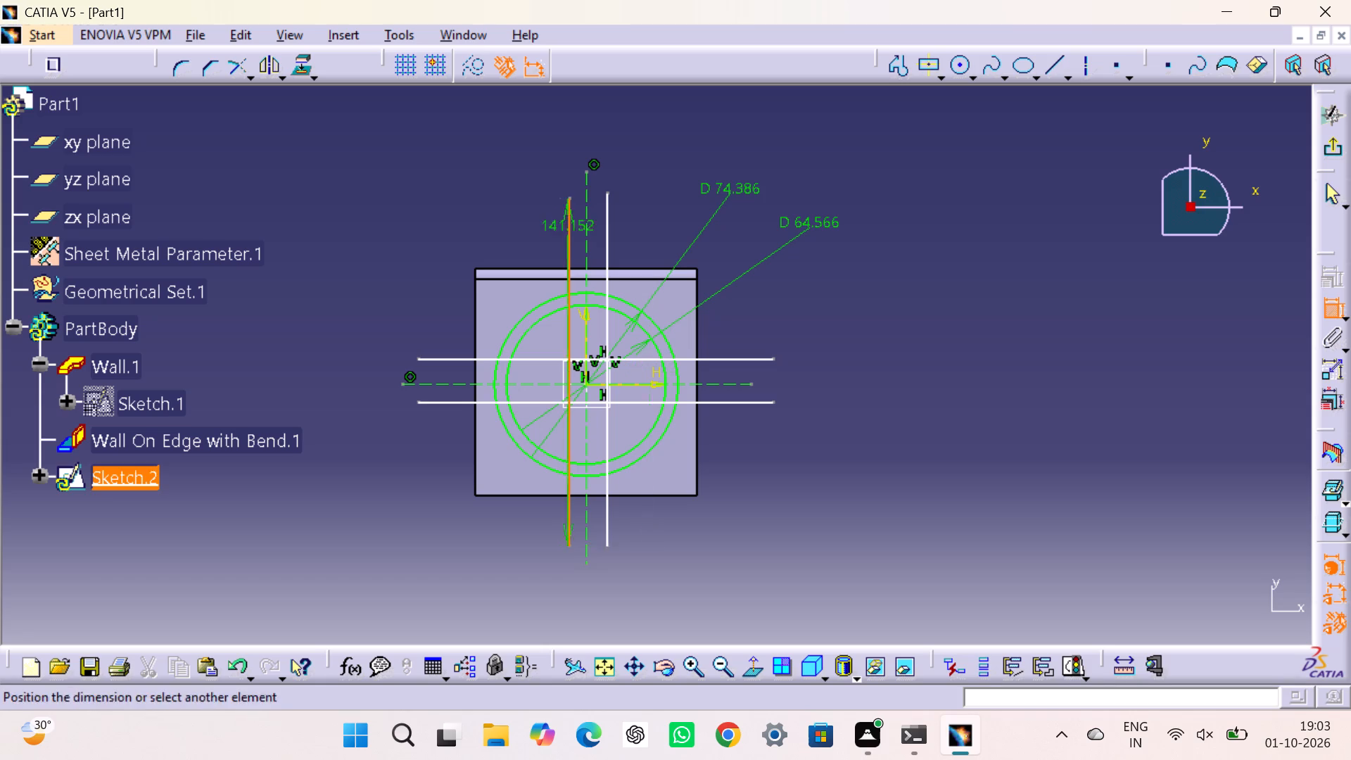
click(604, 223)
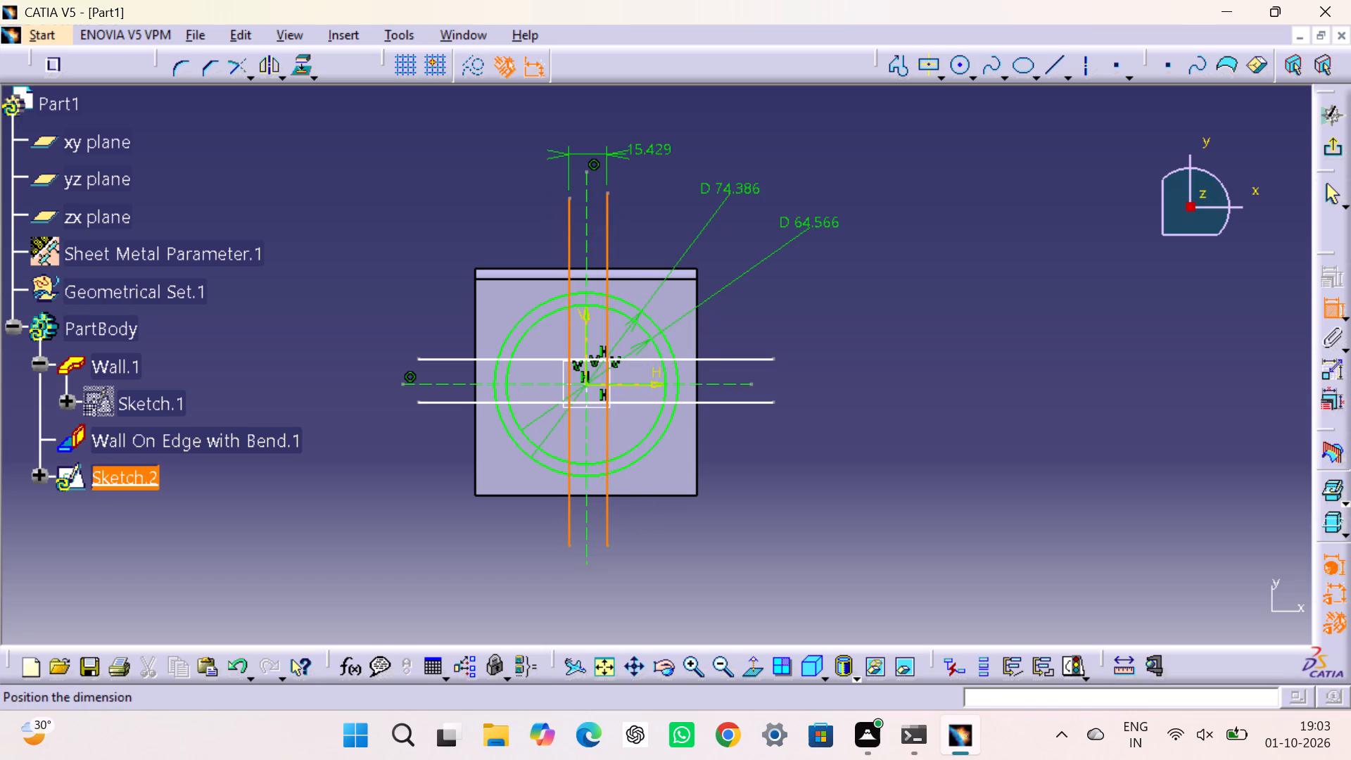
right_click(649, 155)
click(721, 356)
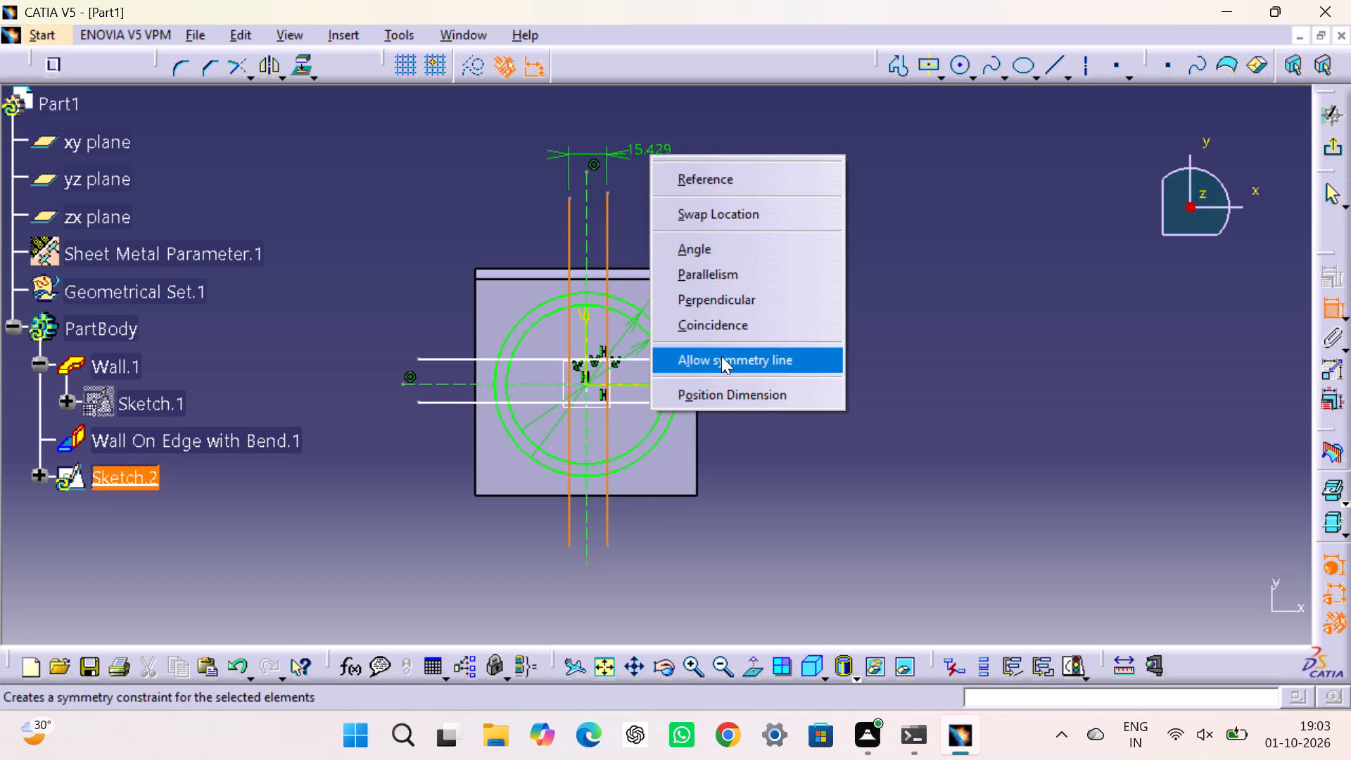
click(585, 201)
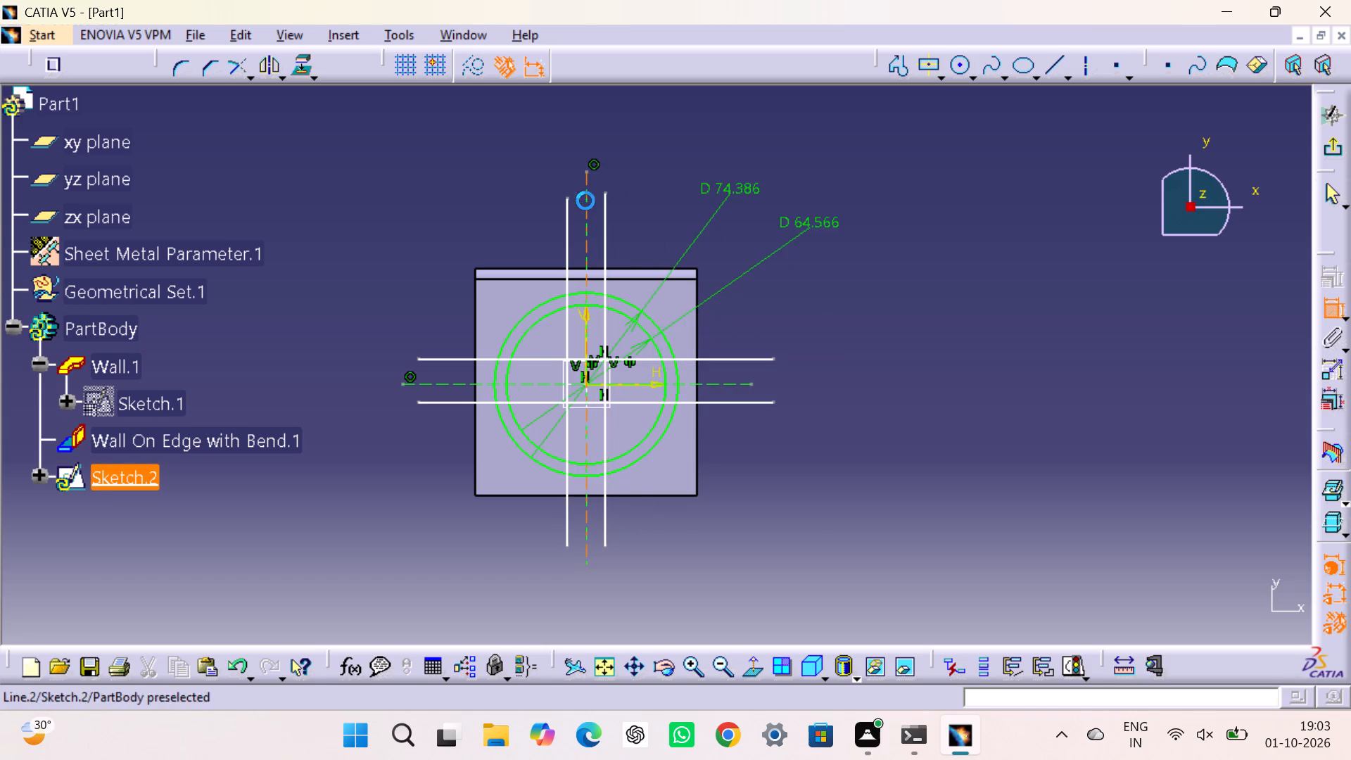
Constrain the two solid horizontal lines as symmetric about the horizontal construction line.
click(733, 359)
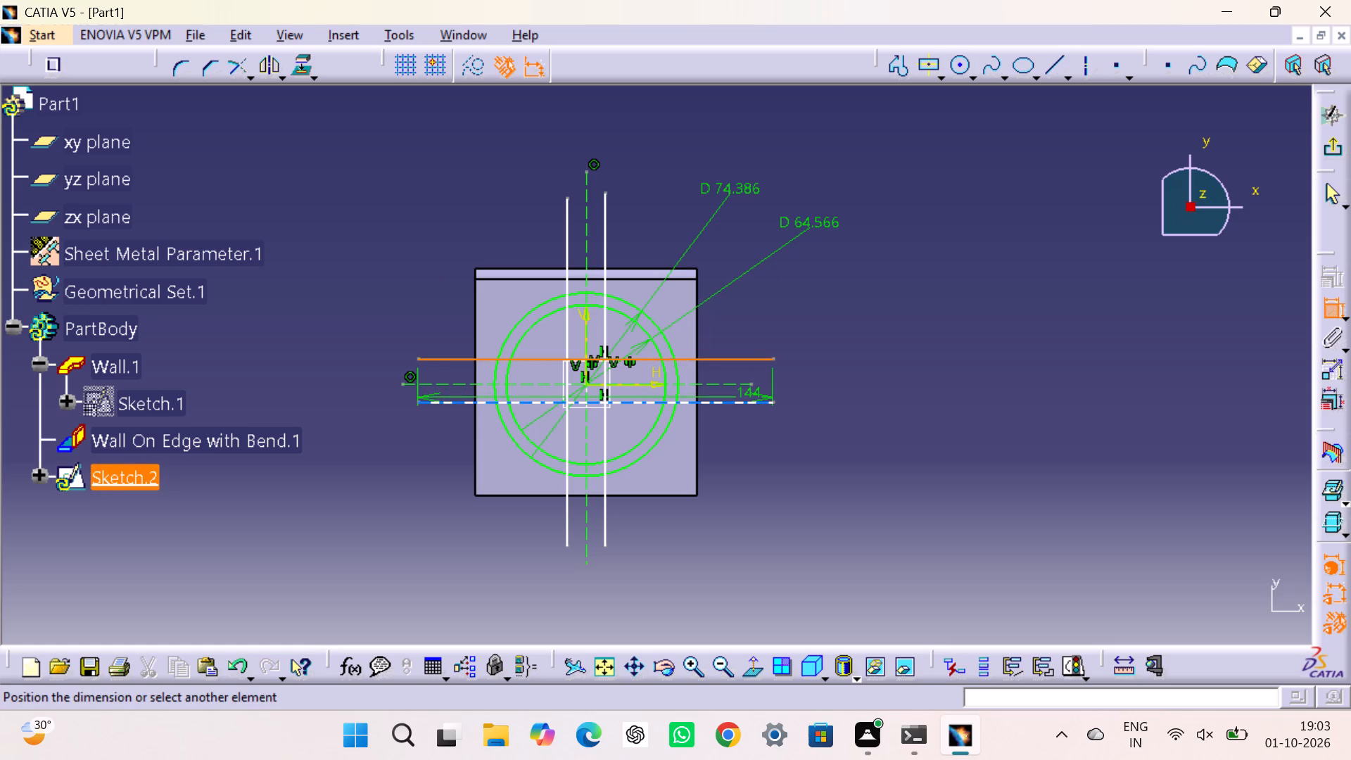
click(754, 400)
right_click(851, 341)
click(911, 540)
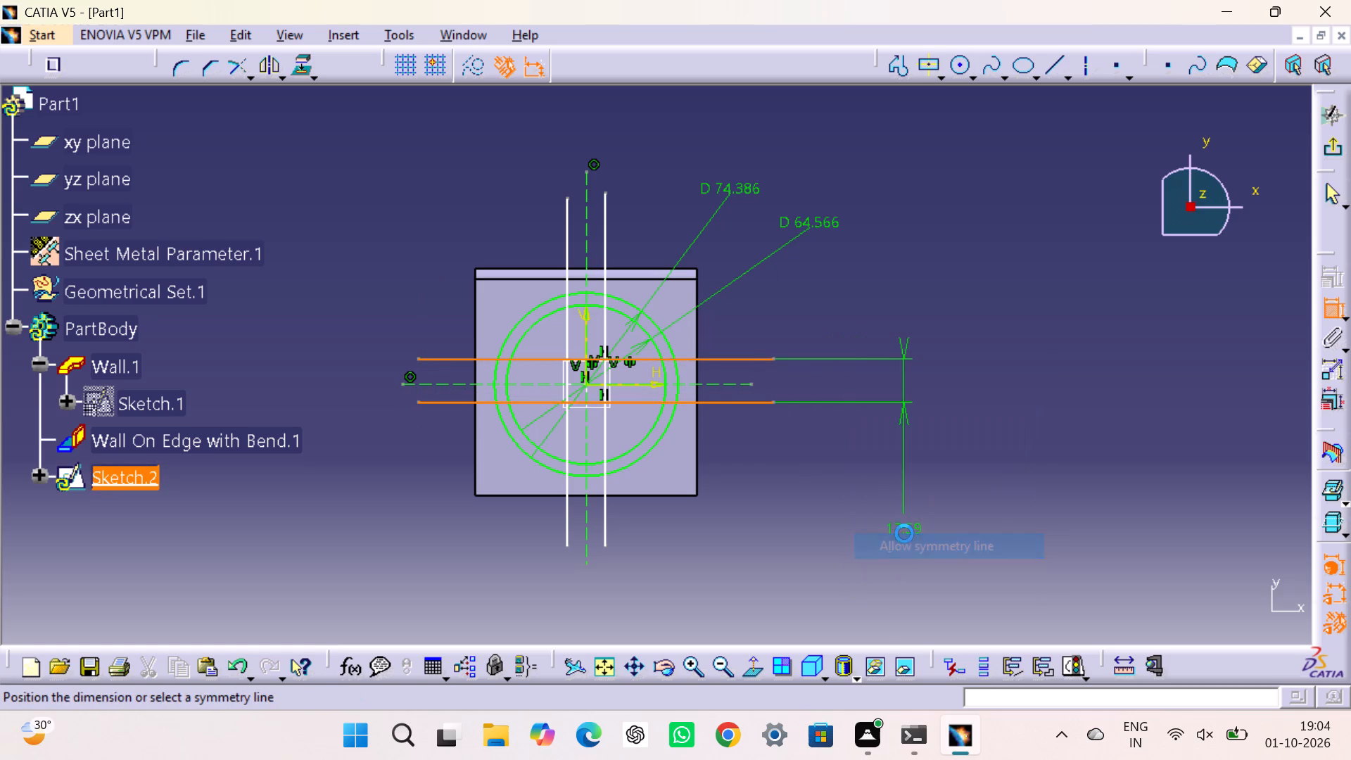
click(737, 383)
click(903, 361)
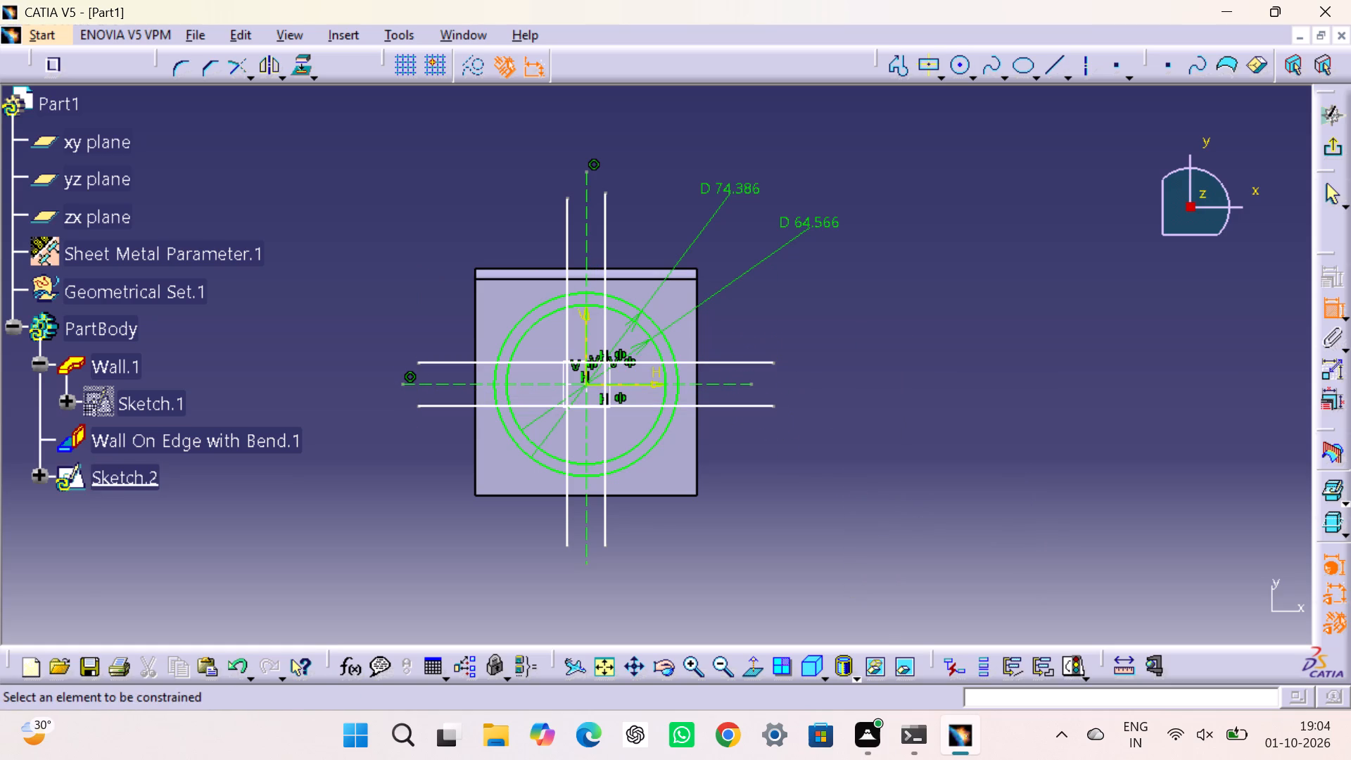
Dimension the spacing between the two solid vertical lines above the sketch and set it to 2 mm.
click(566, 215)
click(605, 224)
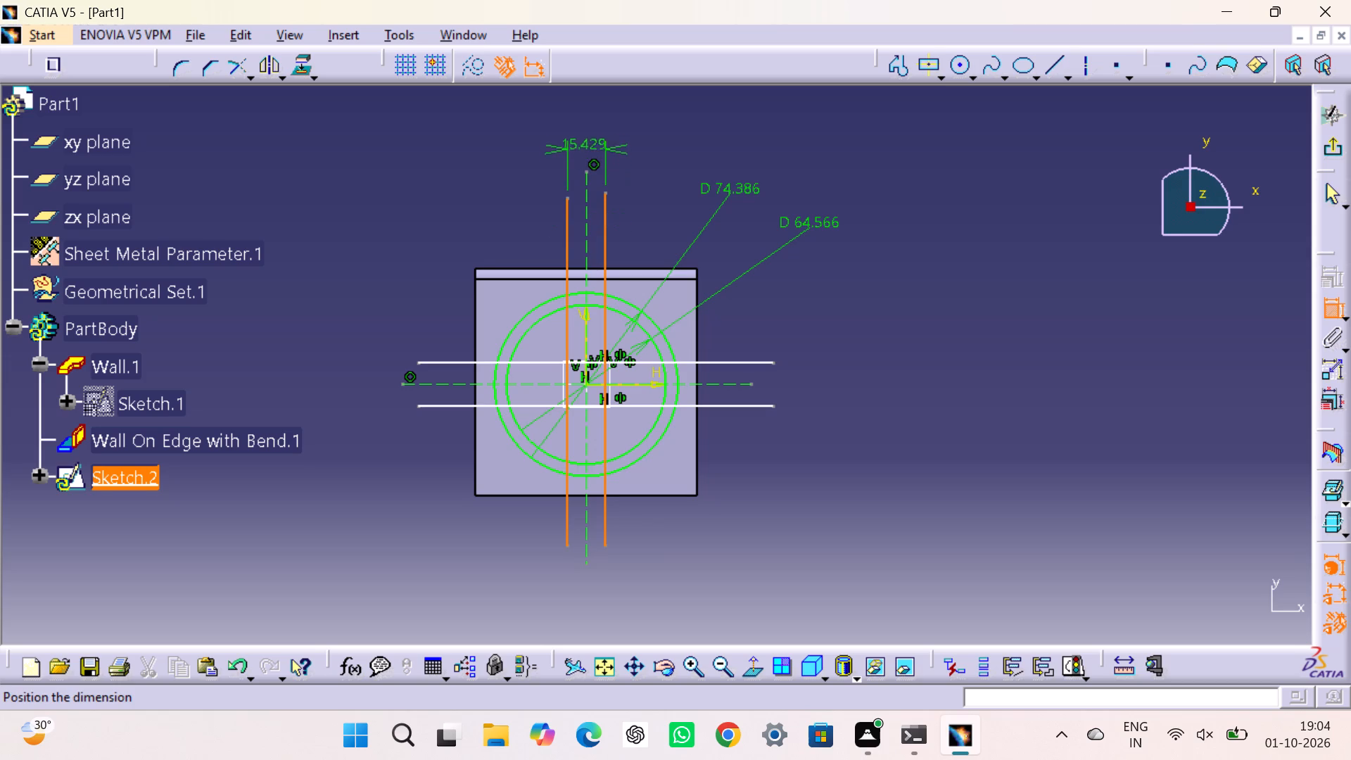
click(581, 139)
double_click(587, 135)
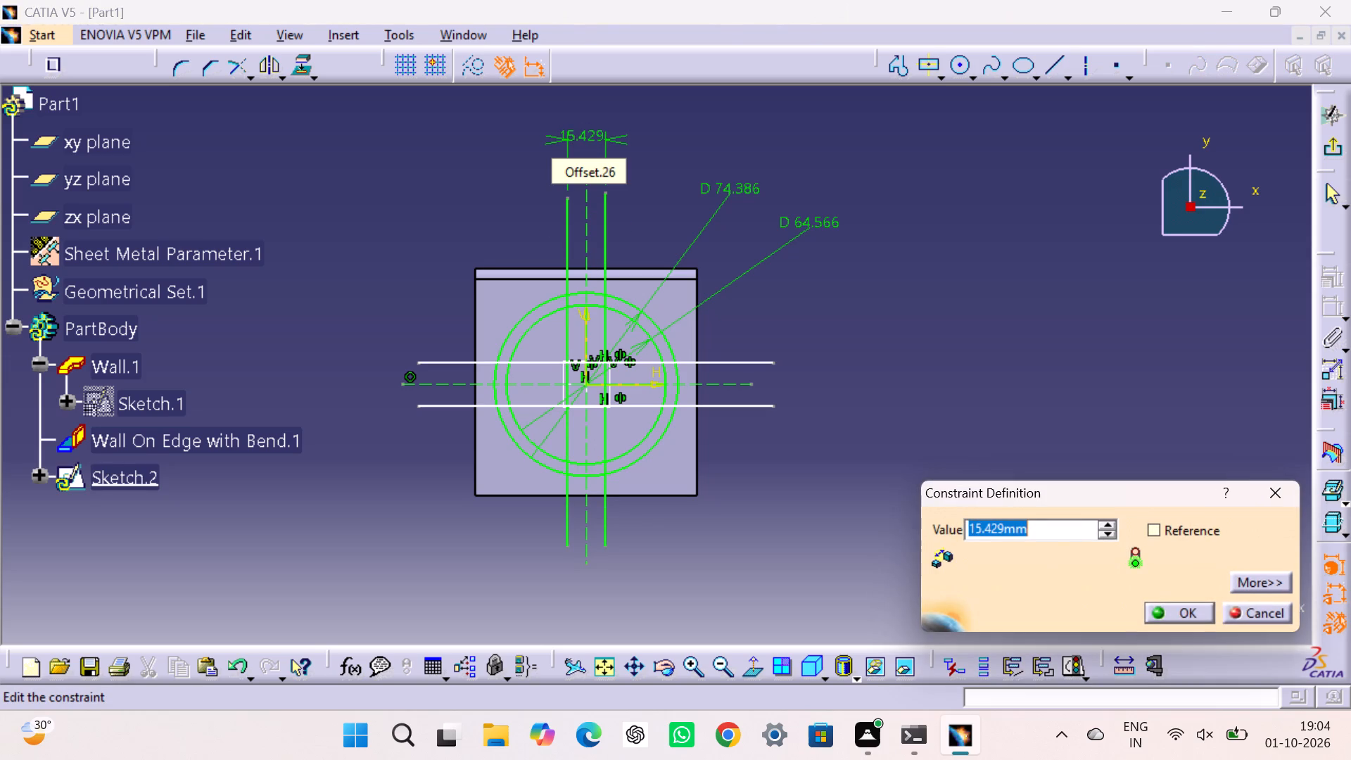
key(2)
key(Return)
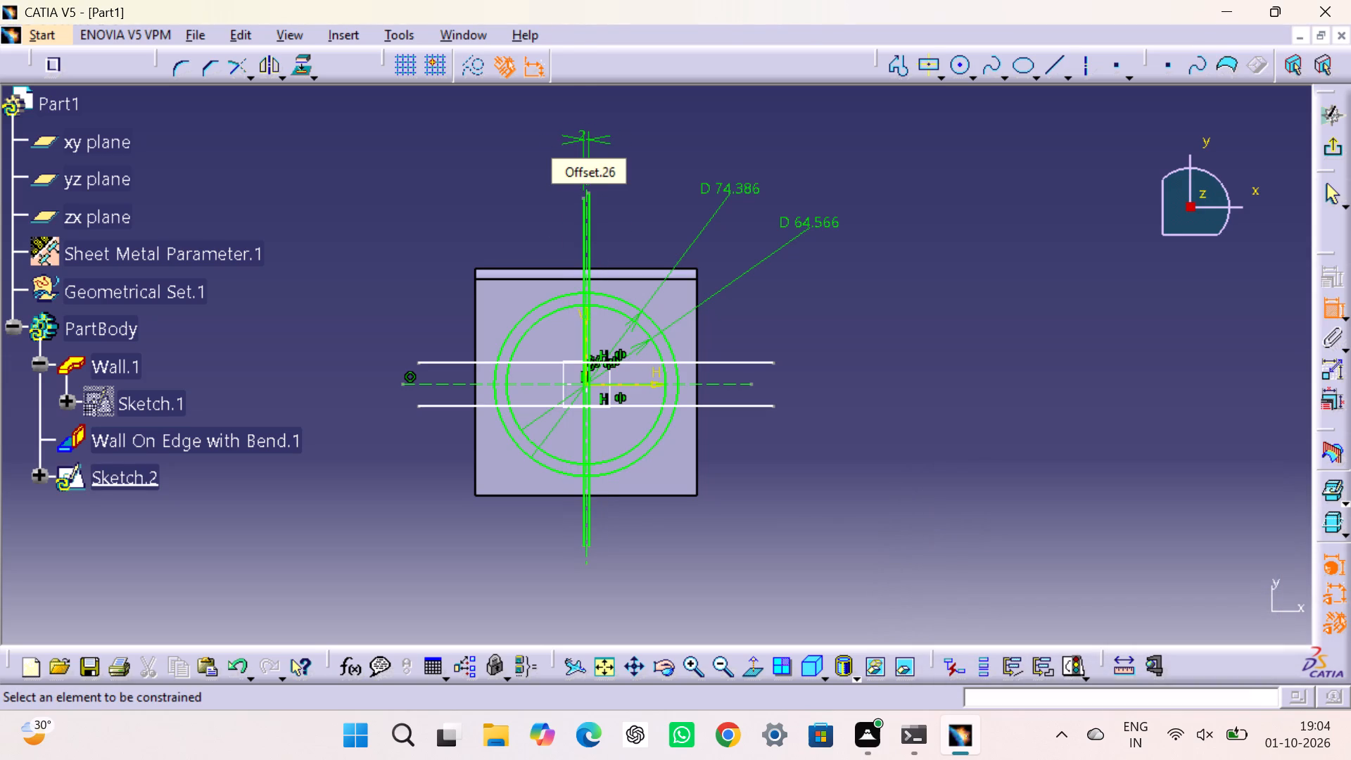
Dimension the spacing between the two solid horizontal lines beside the sketch, set it to 2 mm, and leave the Constraint command.
click(751, 407)
click(759, 362)
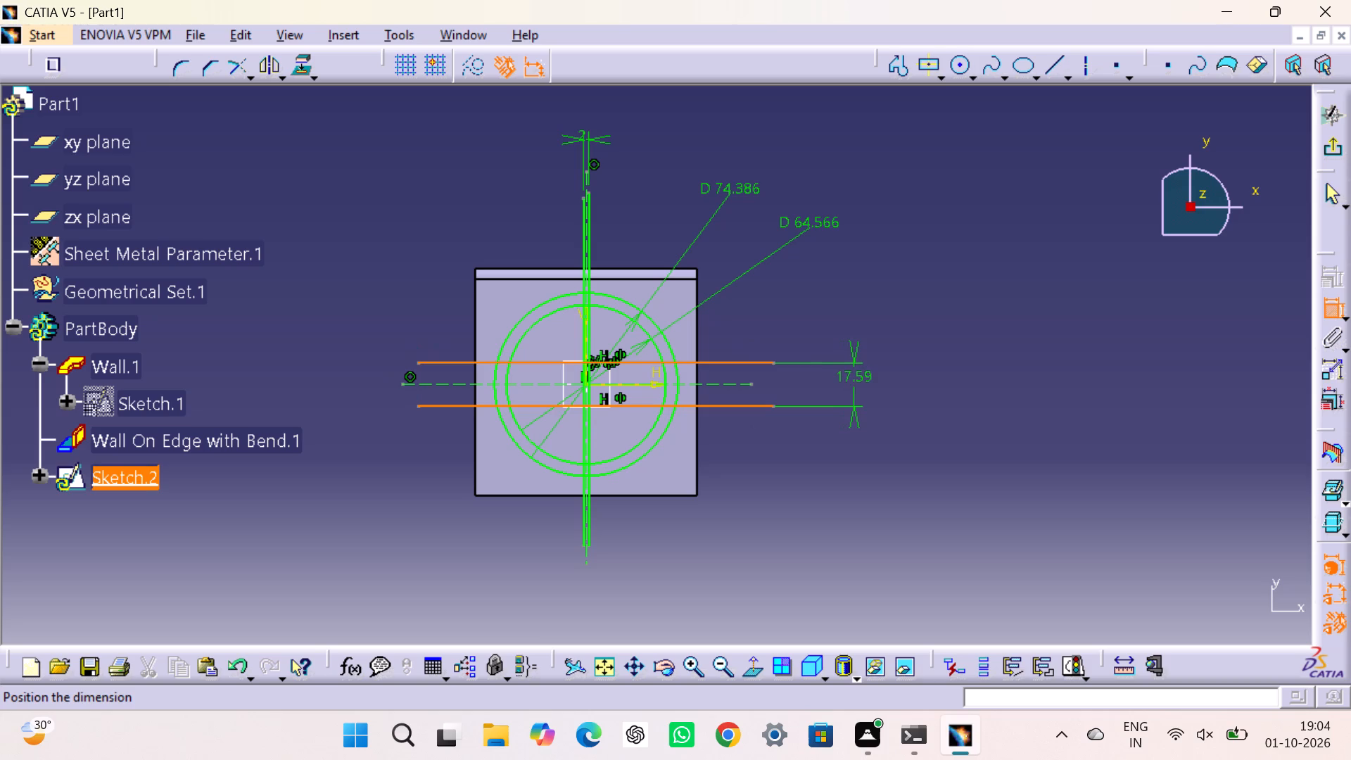
click(854, 385)
double_click(856, 376)
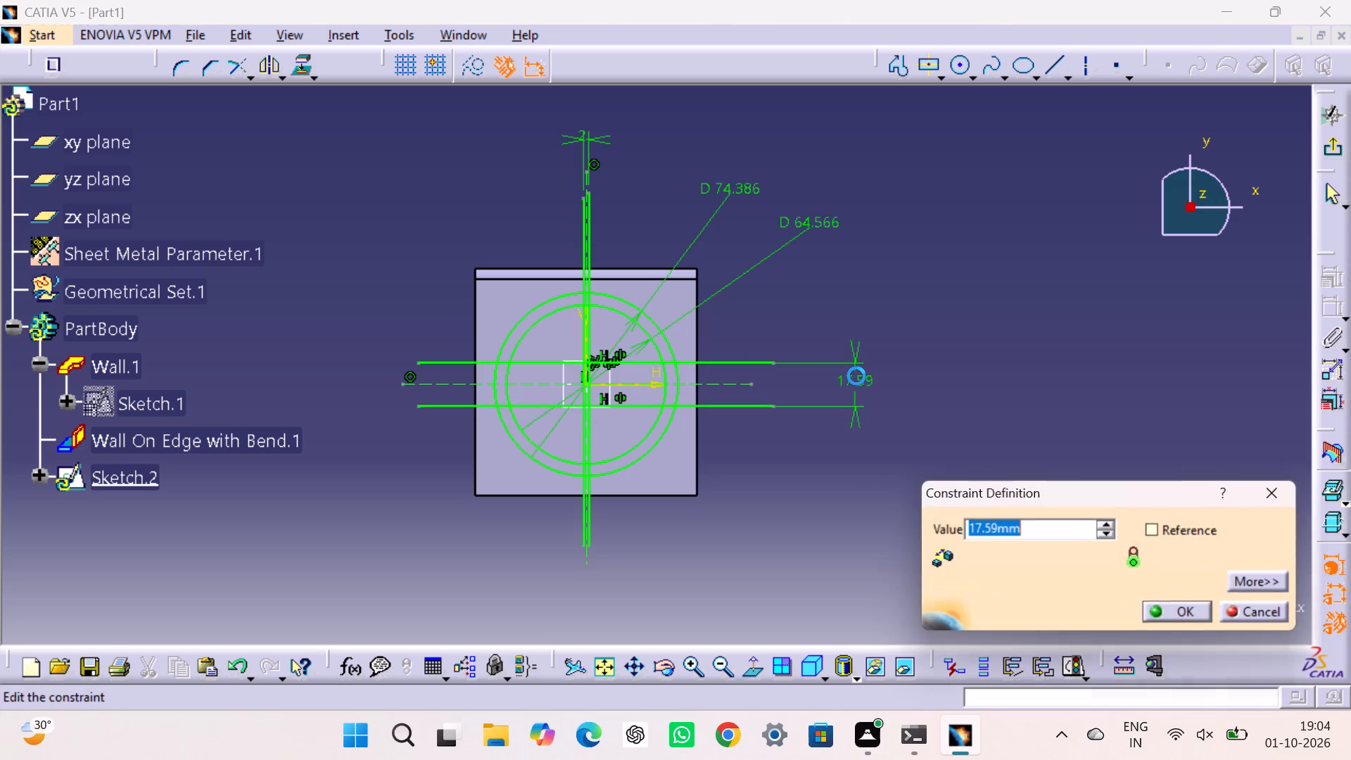
key(2)
key(Return)
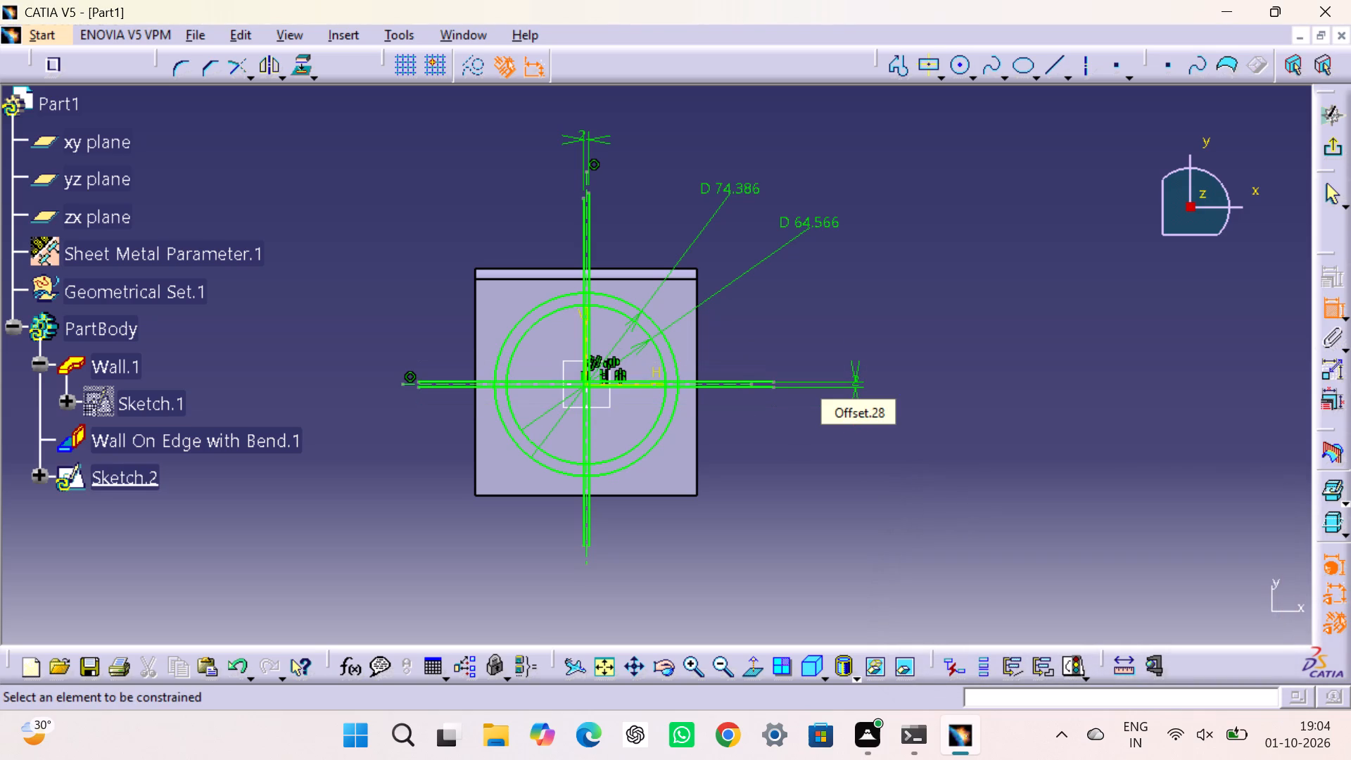
click(949, 335)
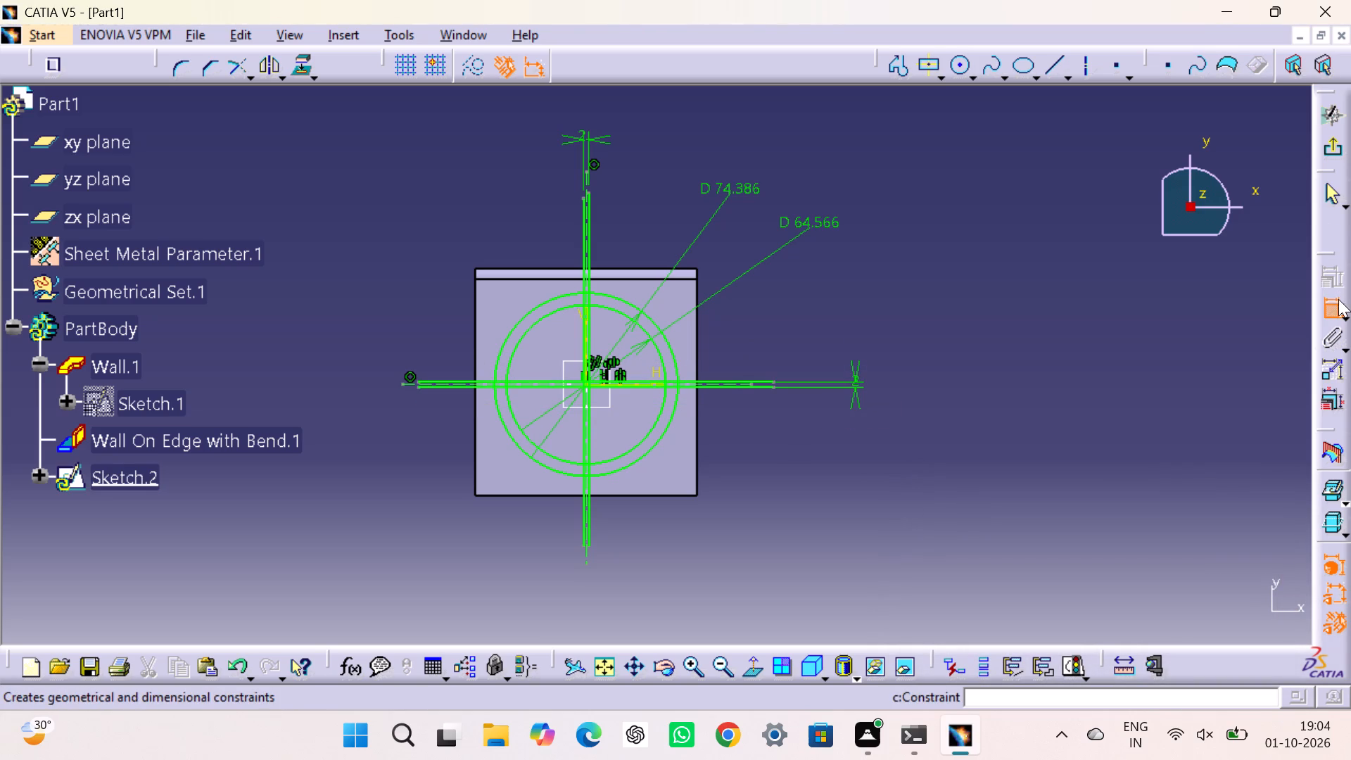
click(1334, 306)
click(1126, 267)
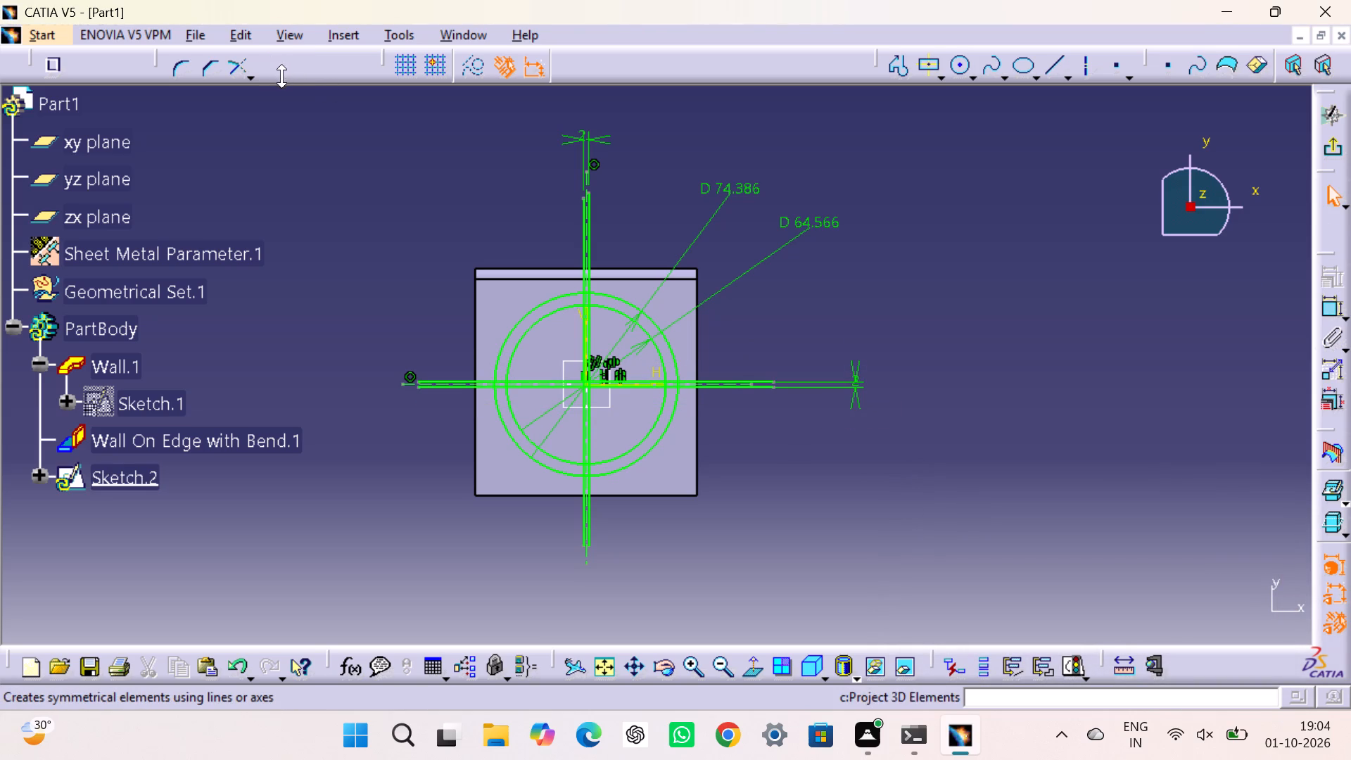
Quick Trim the two vertical and two horizontal strip lines, removing all their ends that extend beyond the outer circle.
click(254, 78)
double_click(279, 164)
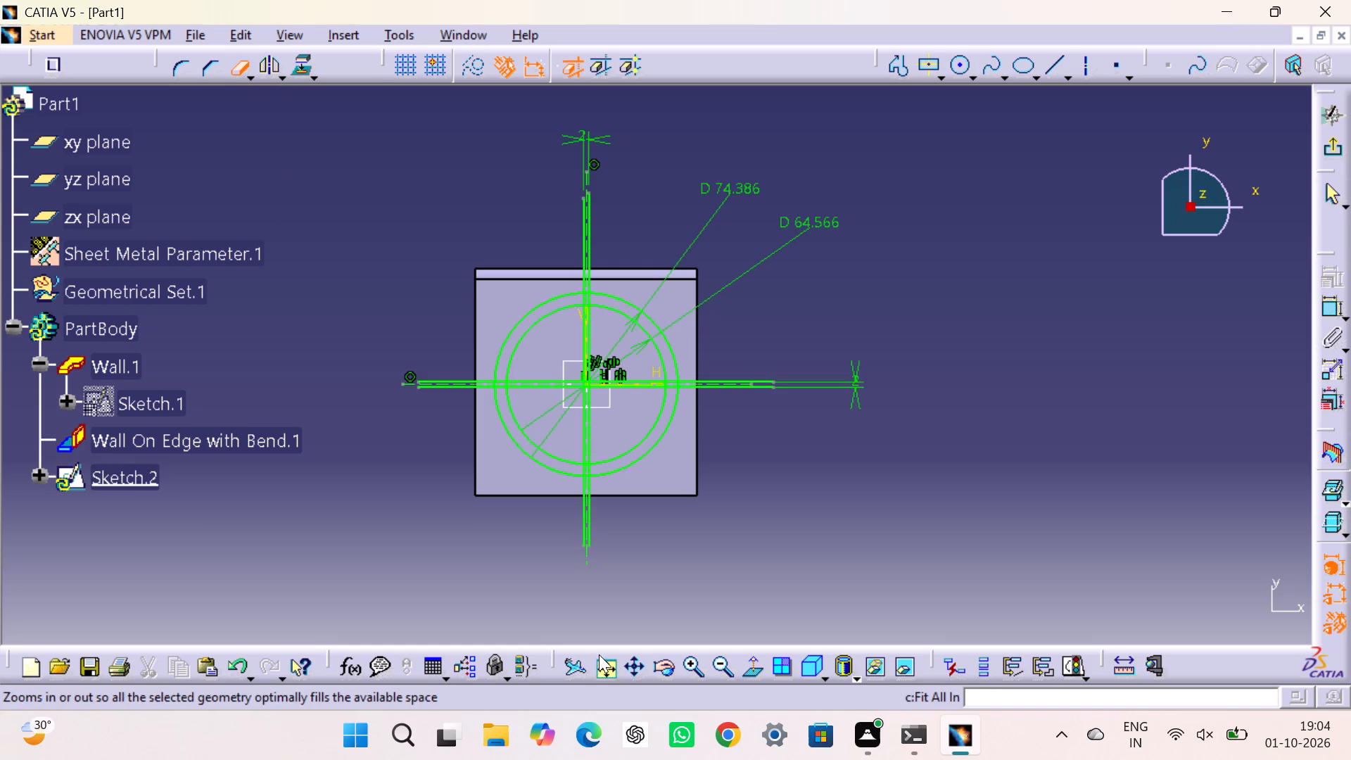
triple_click(692, 666)
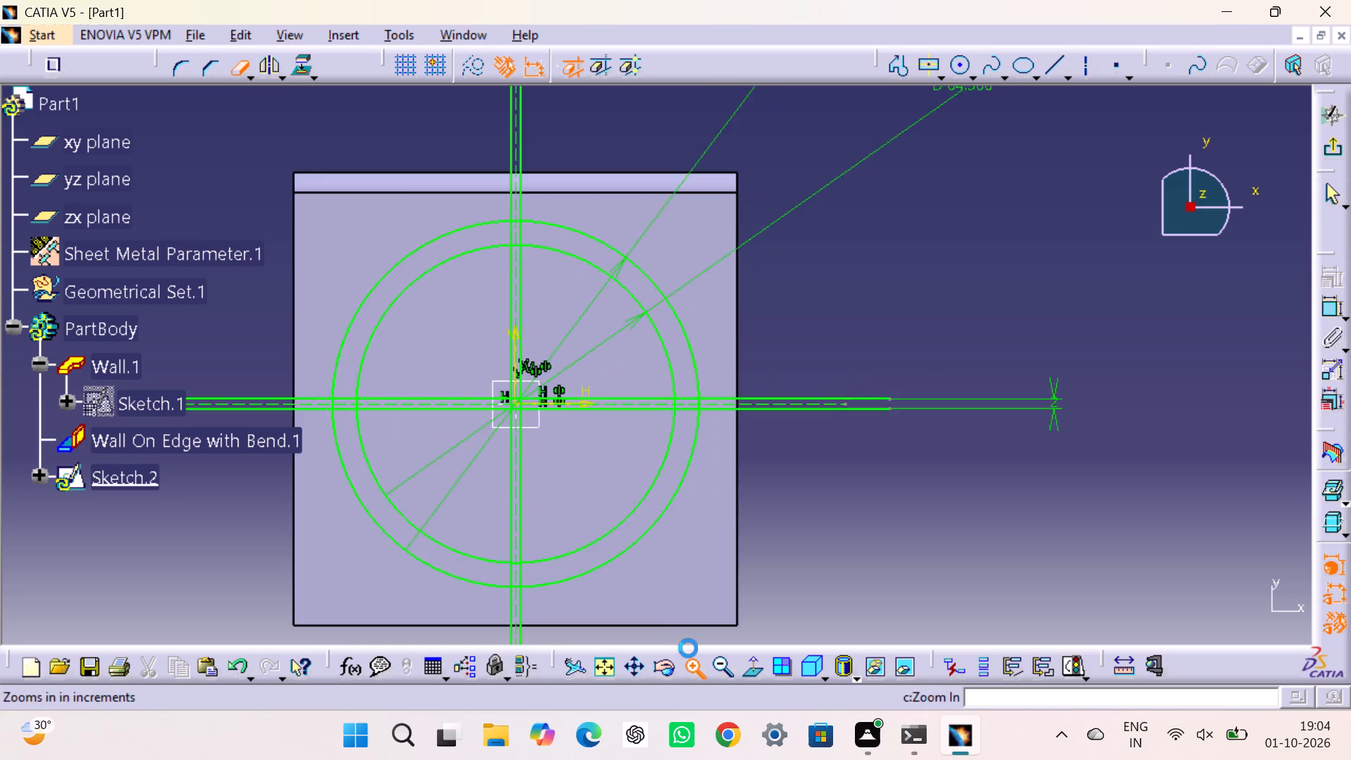
click(450, 130)
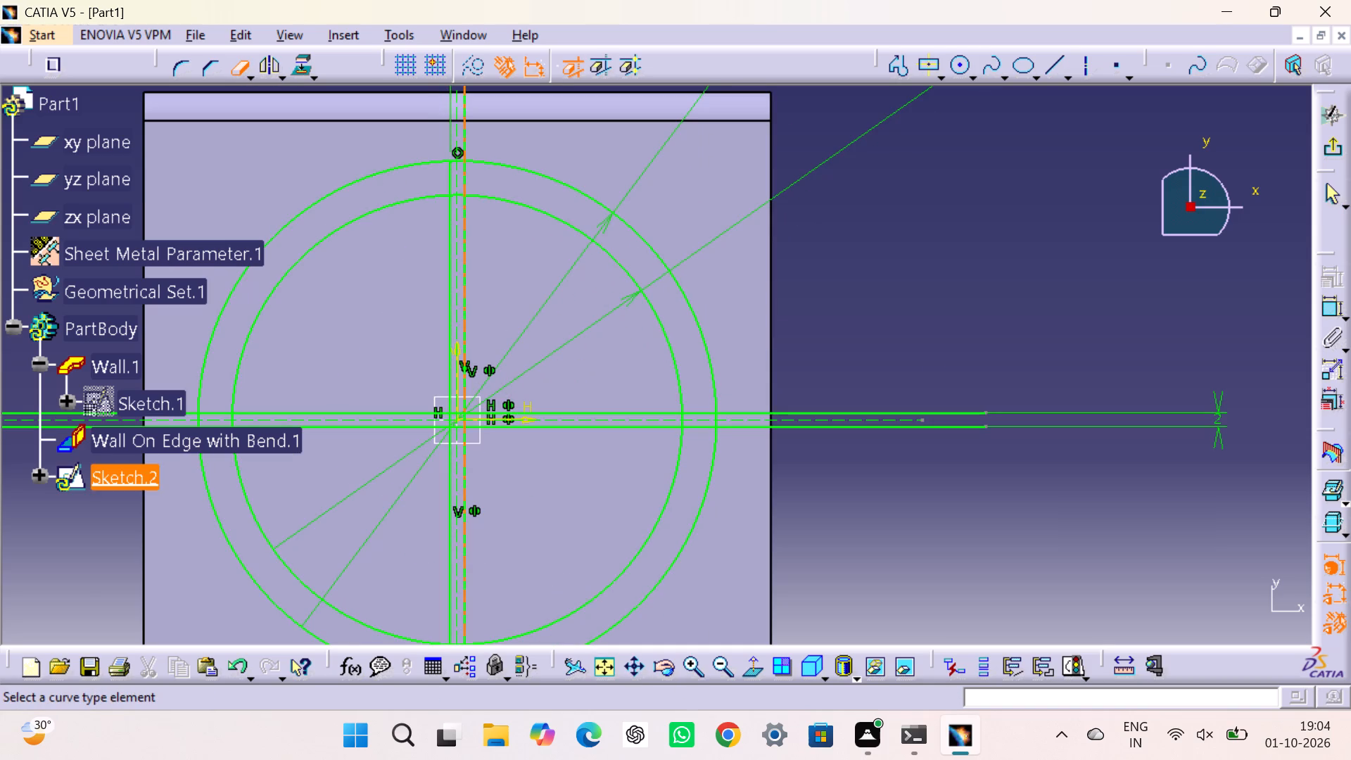
click(464, 139)
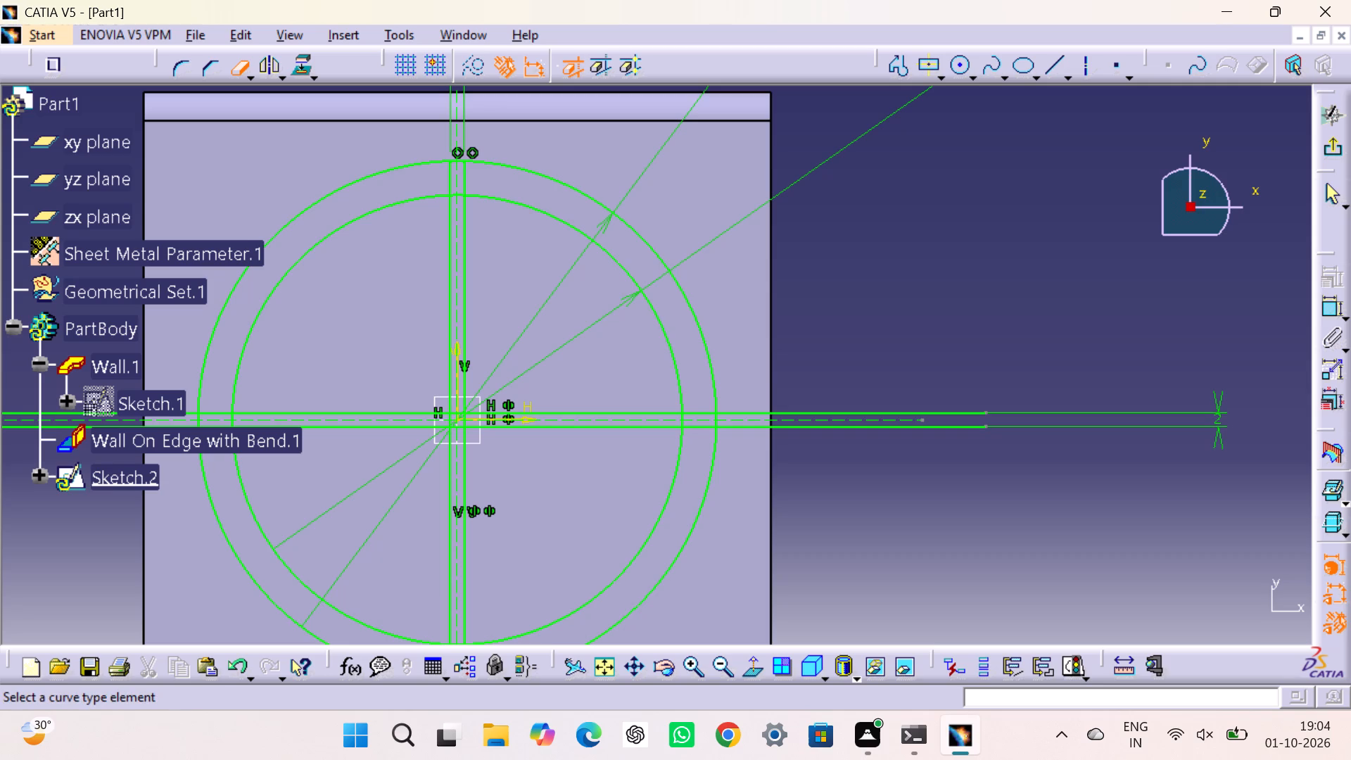
click(793, 410)
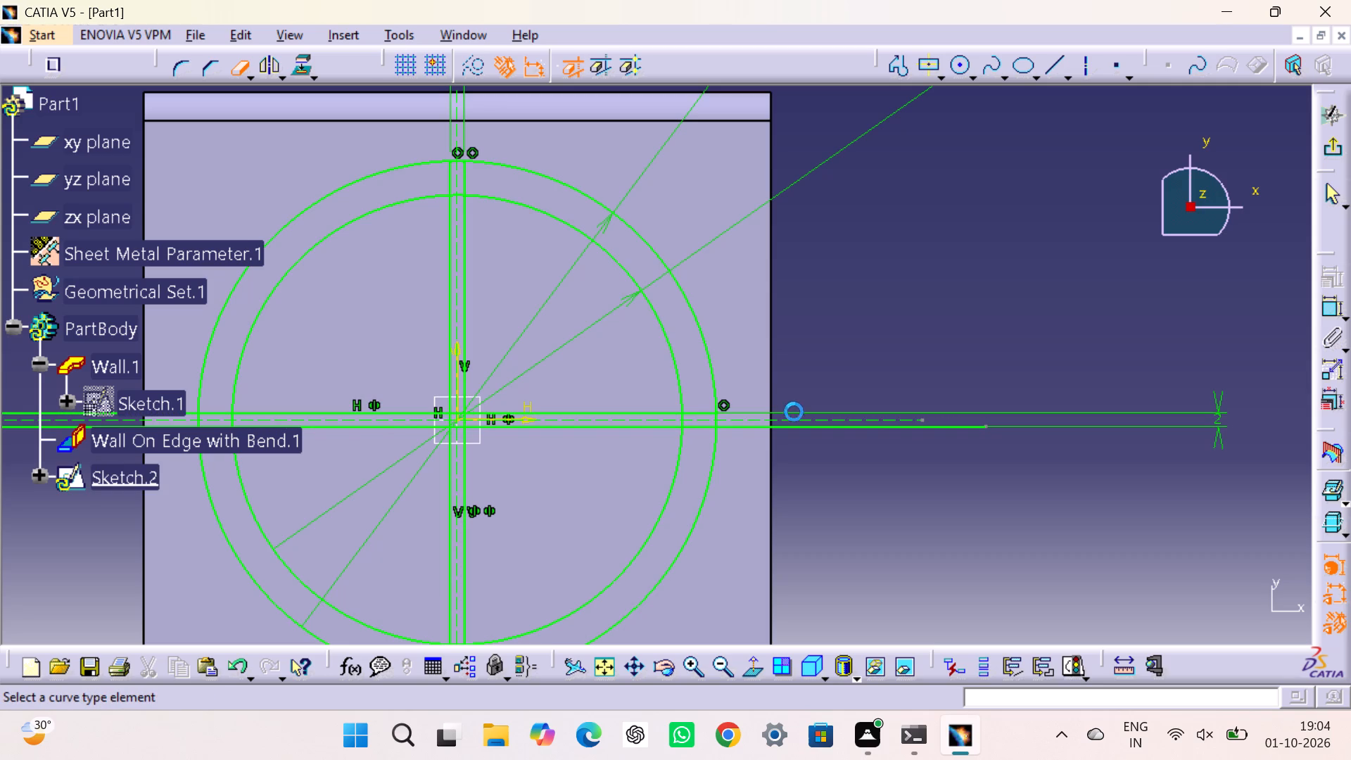
click(807, 428)
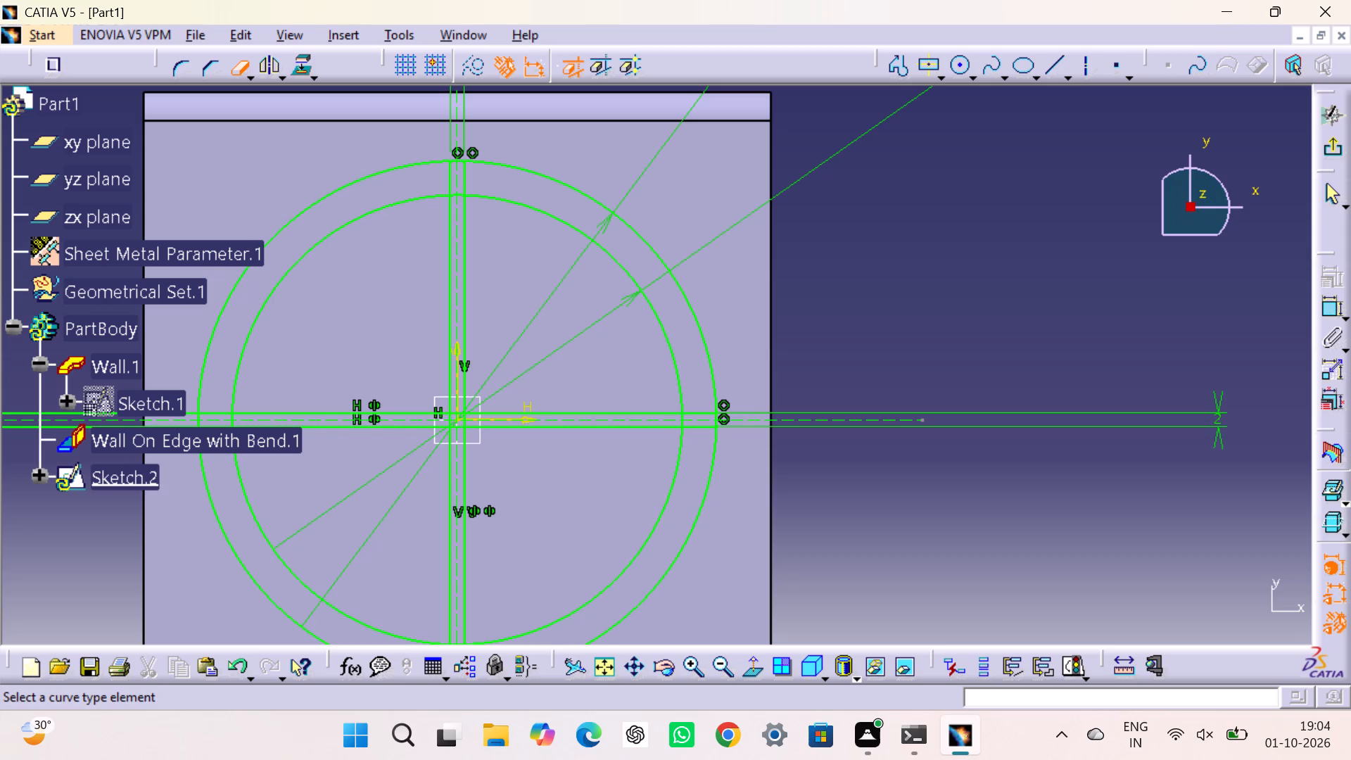
middle_drag(428, 488, 592, 403)
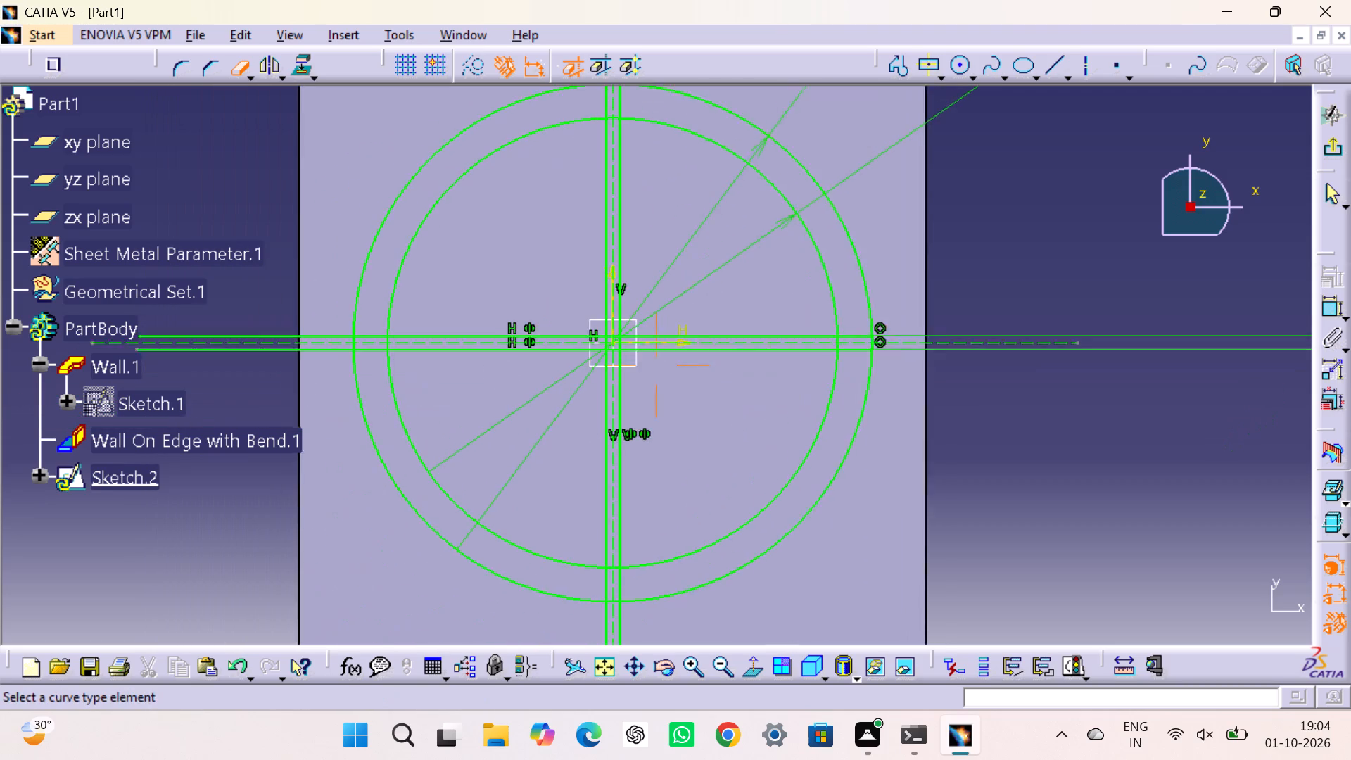
middle_drag(592, 403, 600, 399)
click(250, 322)
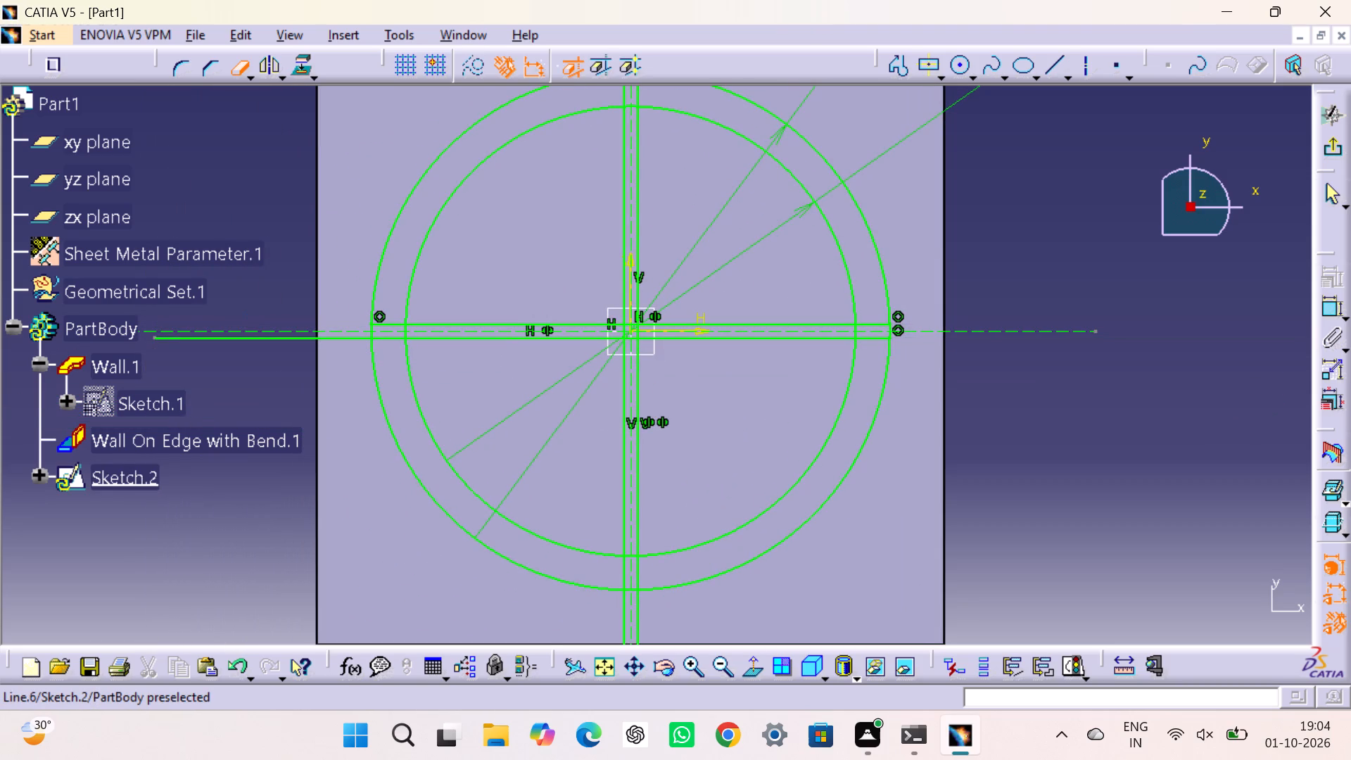
click(263, 338)
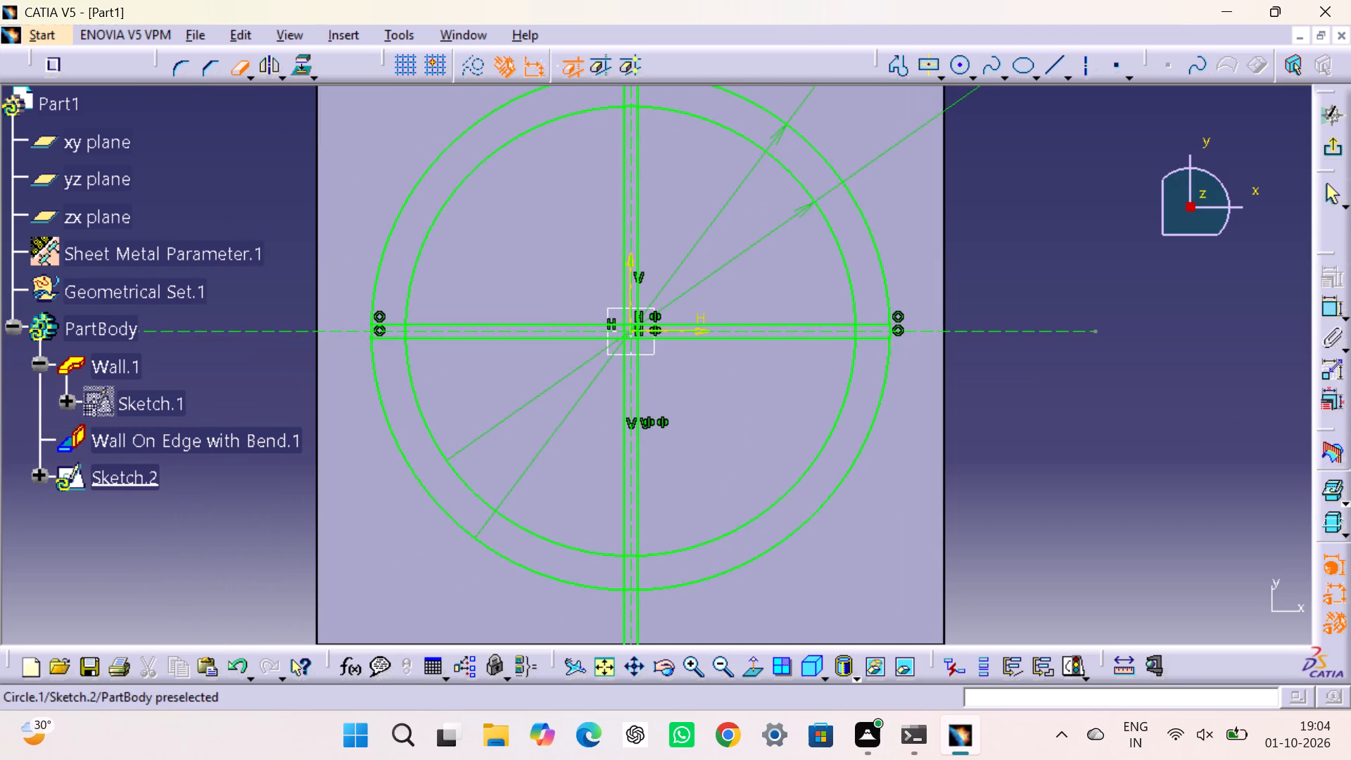
click(621, 611)
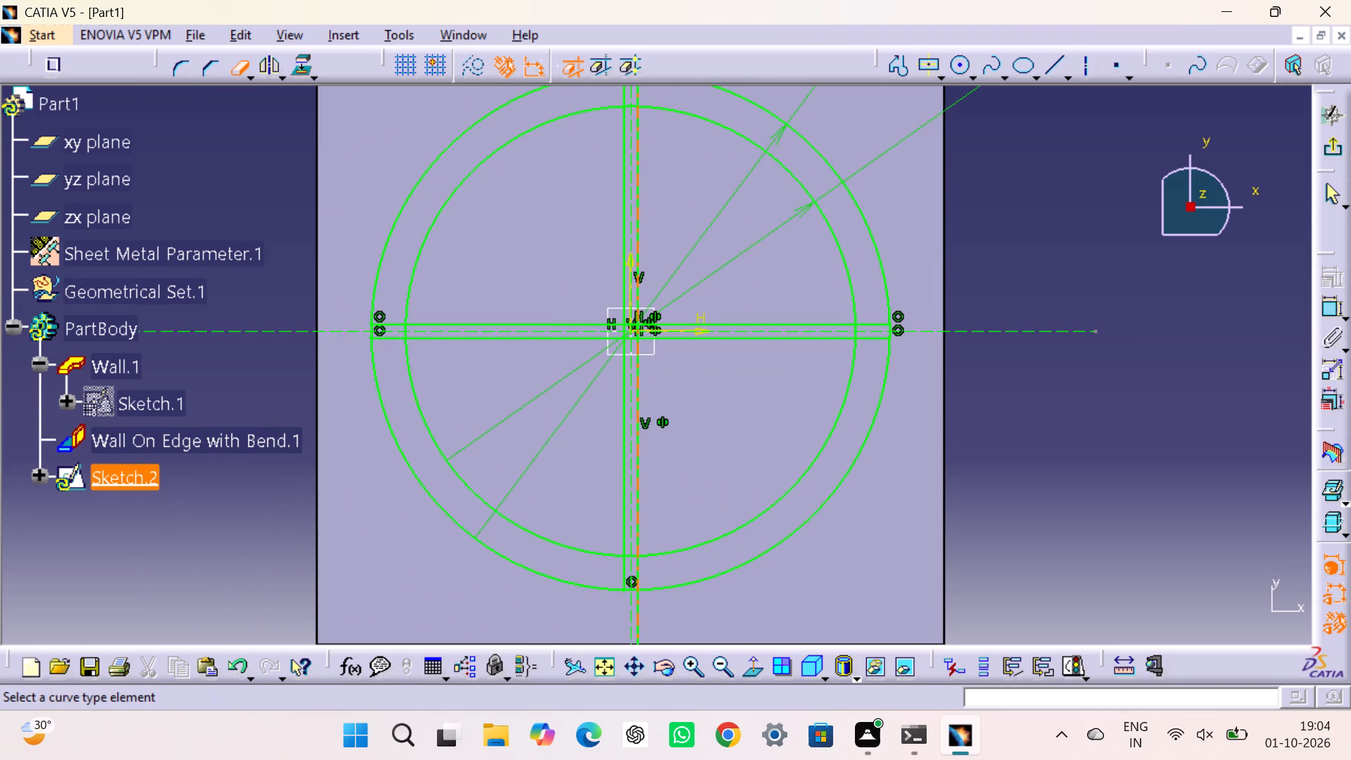
click(639, 602)
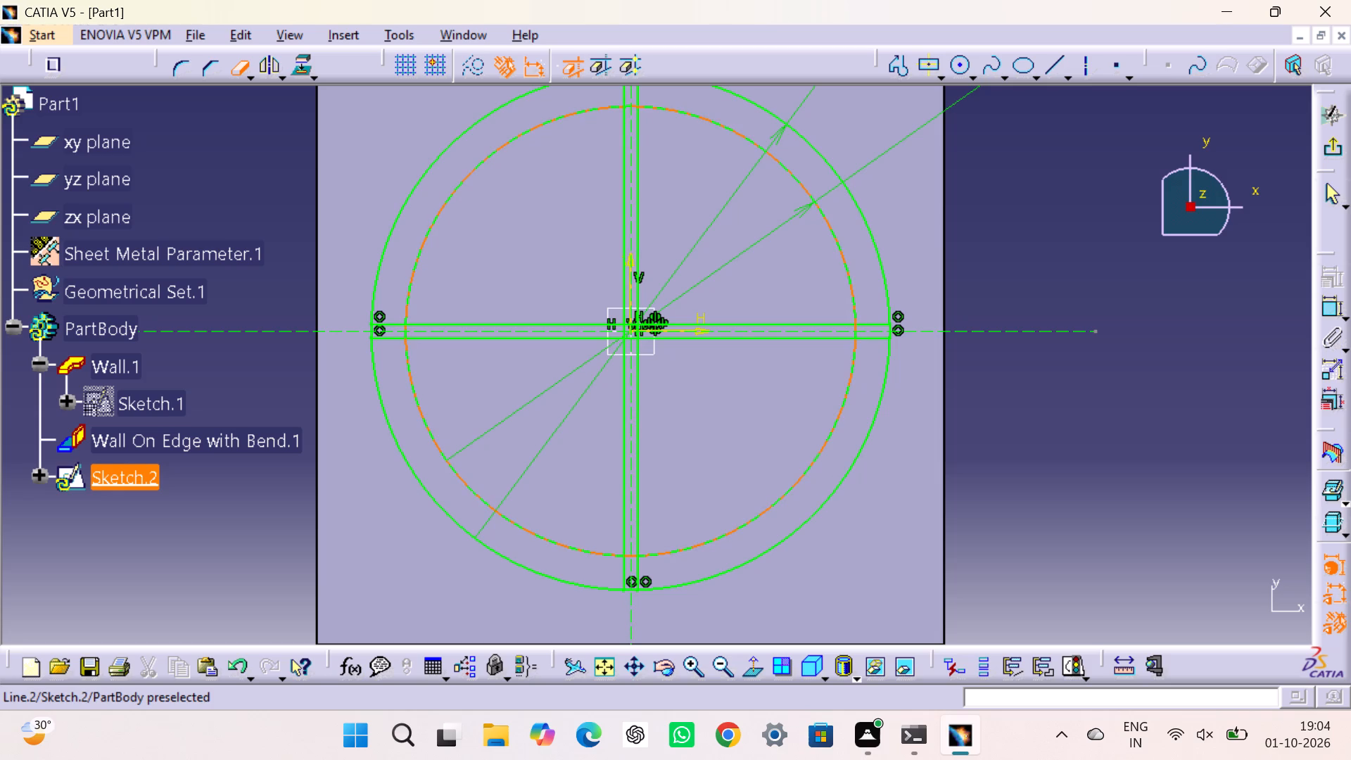
Trim away the inner and outer circle segments lying between the two vertical strip lines at the bottom of the ring.
click(630, 556)
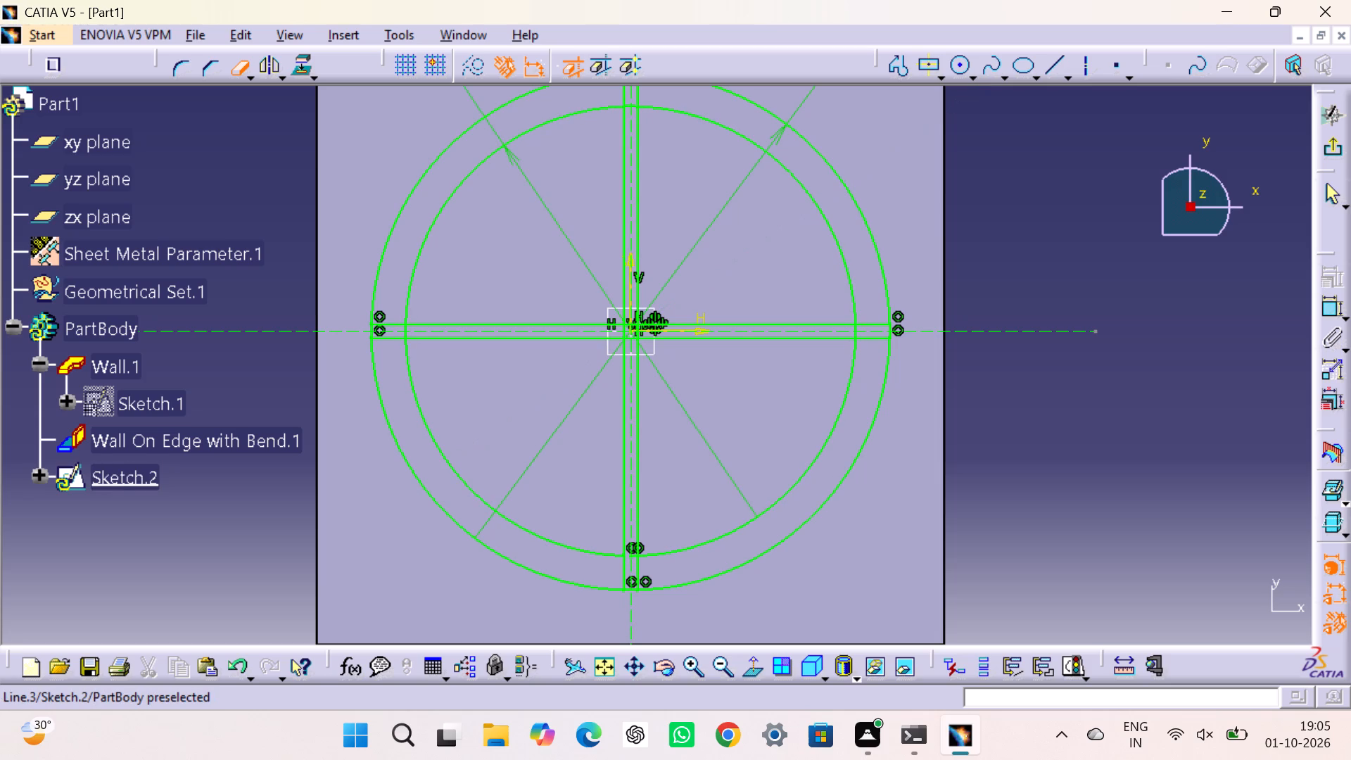
double_click(689, 661)
middle_drag(678, 590, 668, 286)
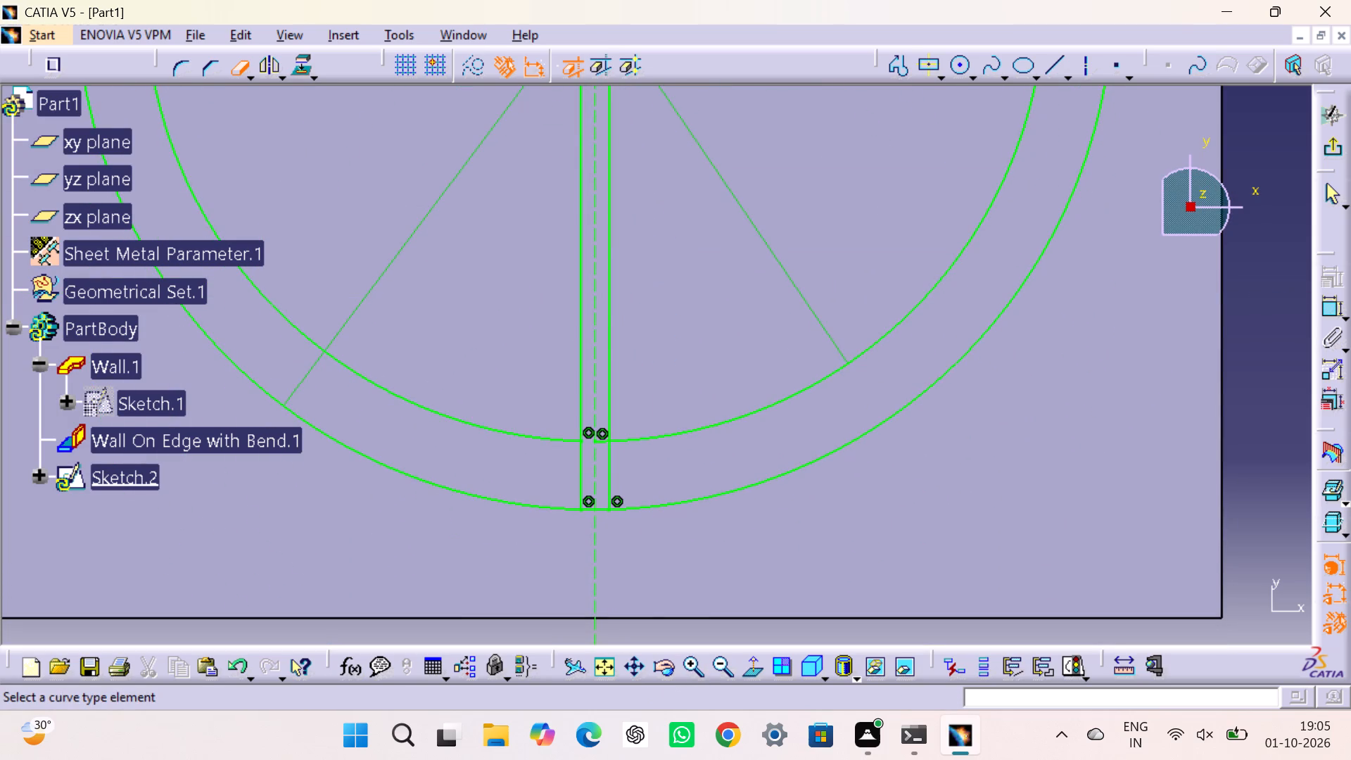
click(602, 443)
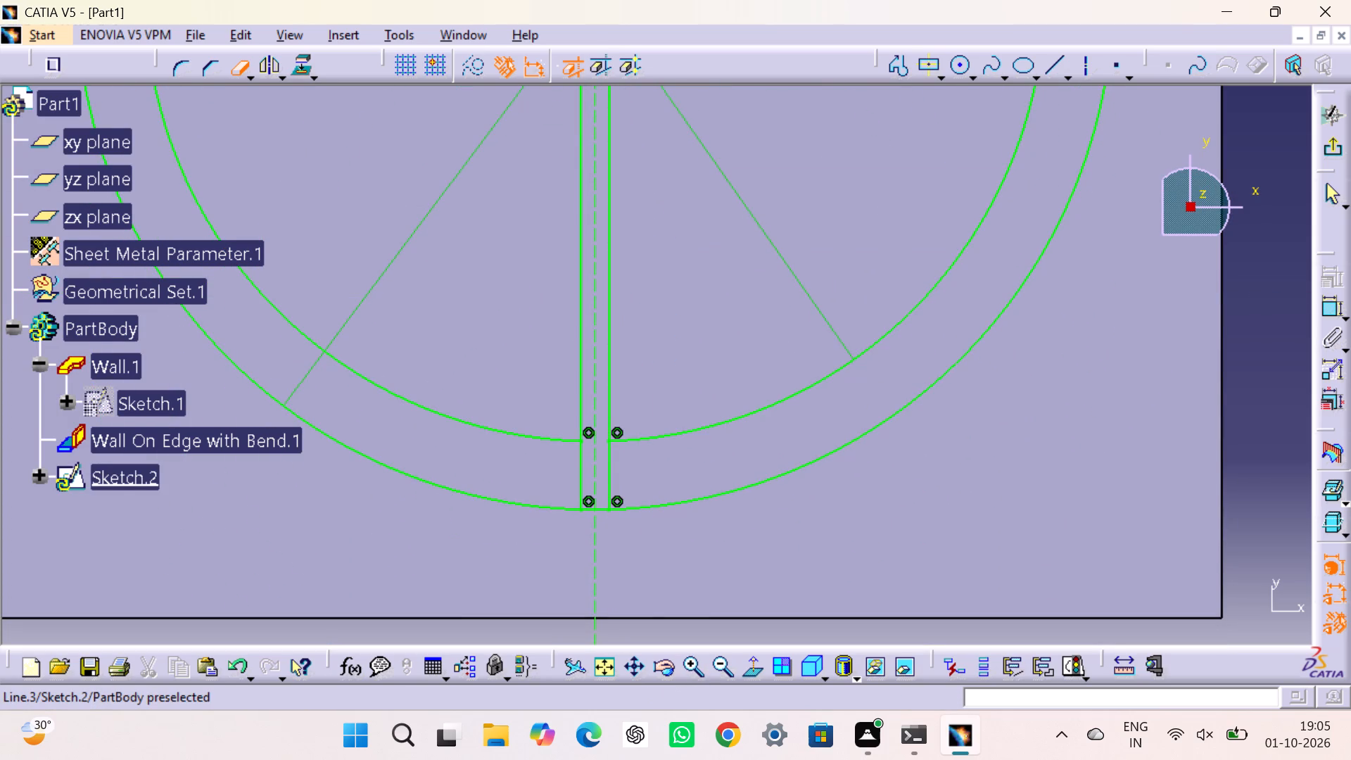
click(600, 512)
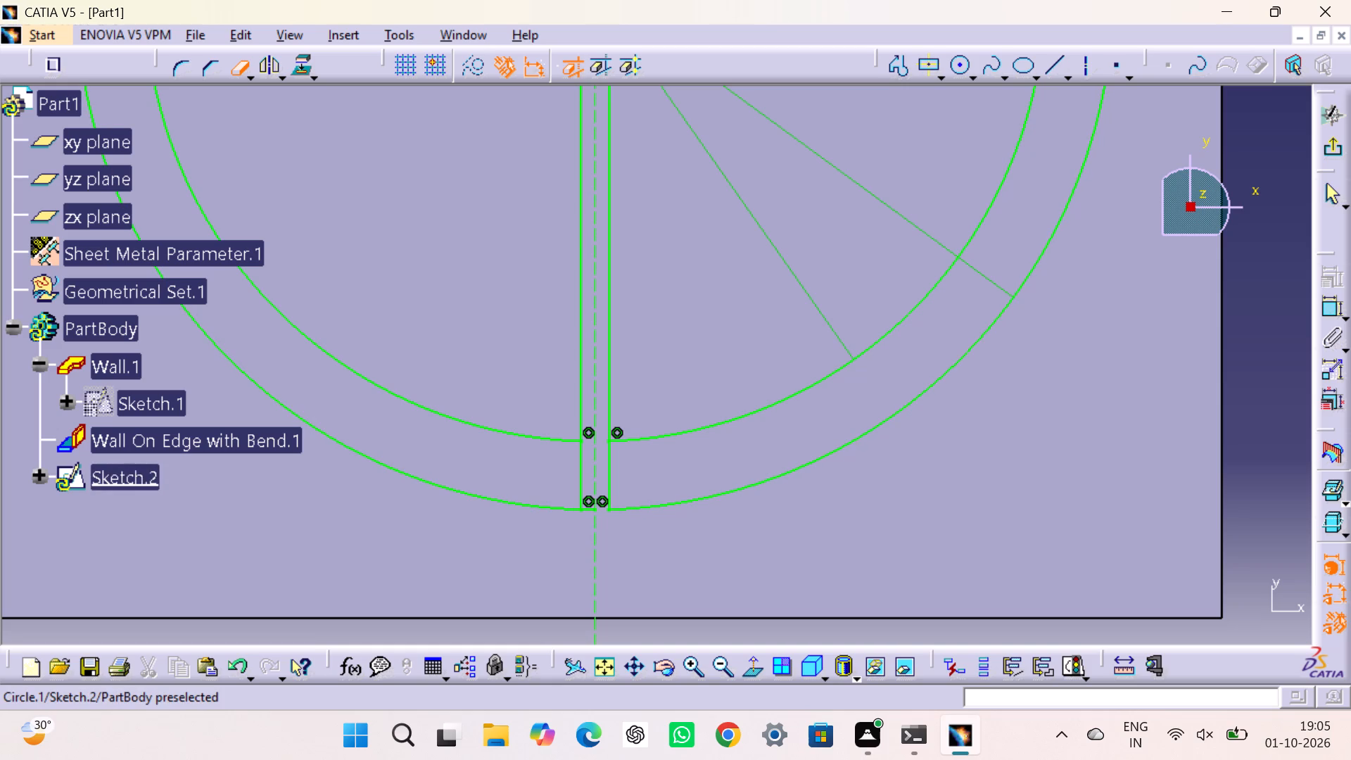
double_click(690, 662)
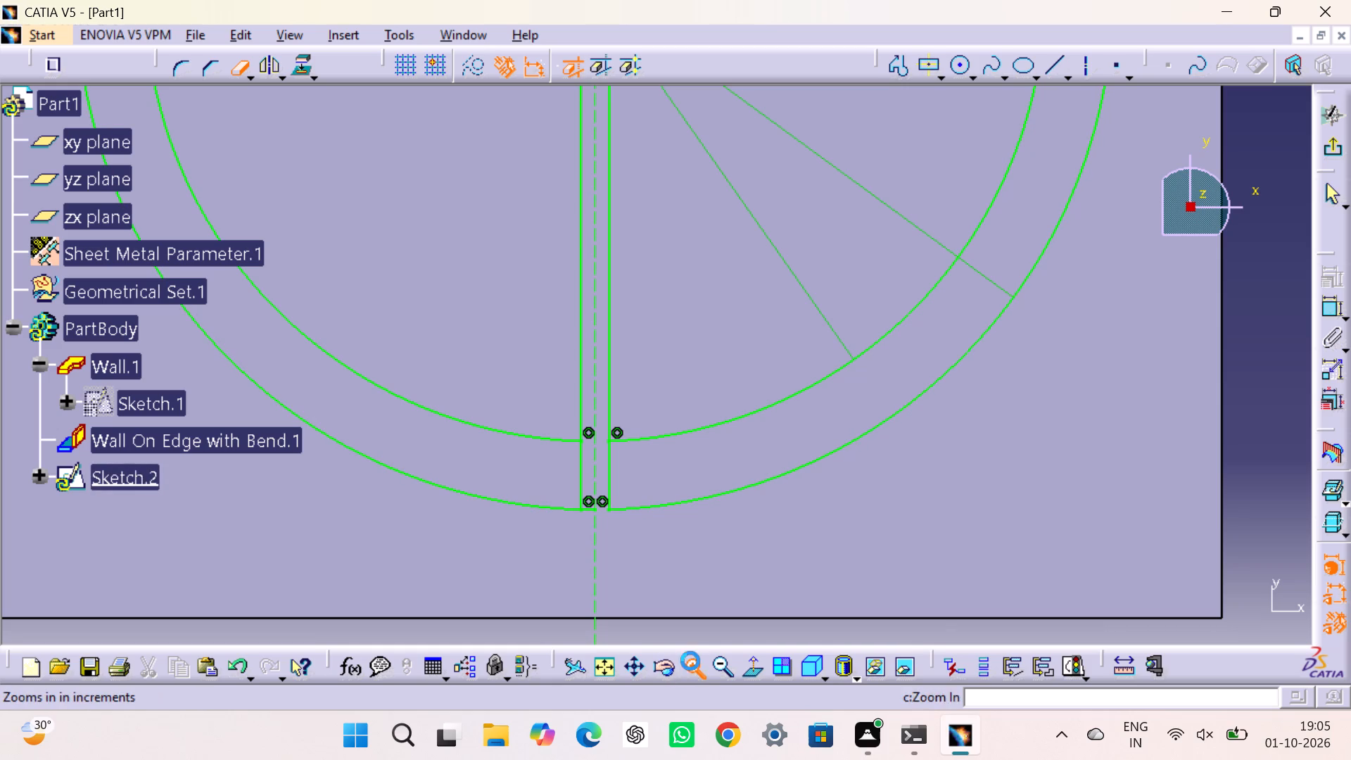
middle_drag(668, 600, 725, 306)
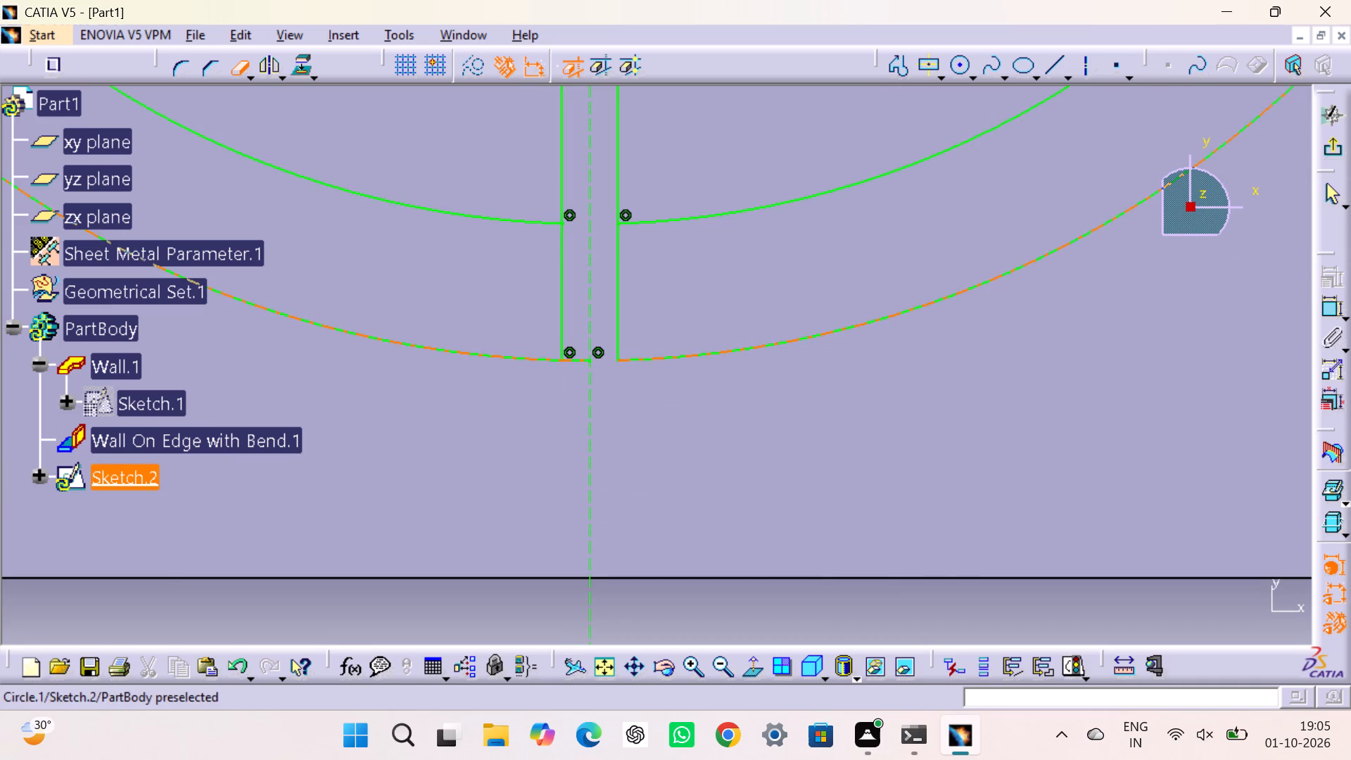
click(576, 362)
Trim away the inner and outer circle segments lying between the two horizontal strip lines on the ring's right side.
middle_drag(665, 358, 608, 574)
middle_drag(776, 272, 716, 387)
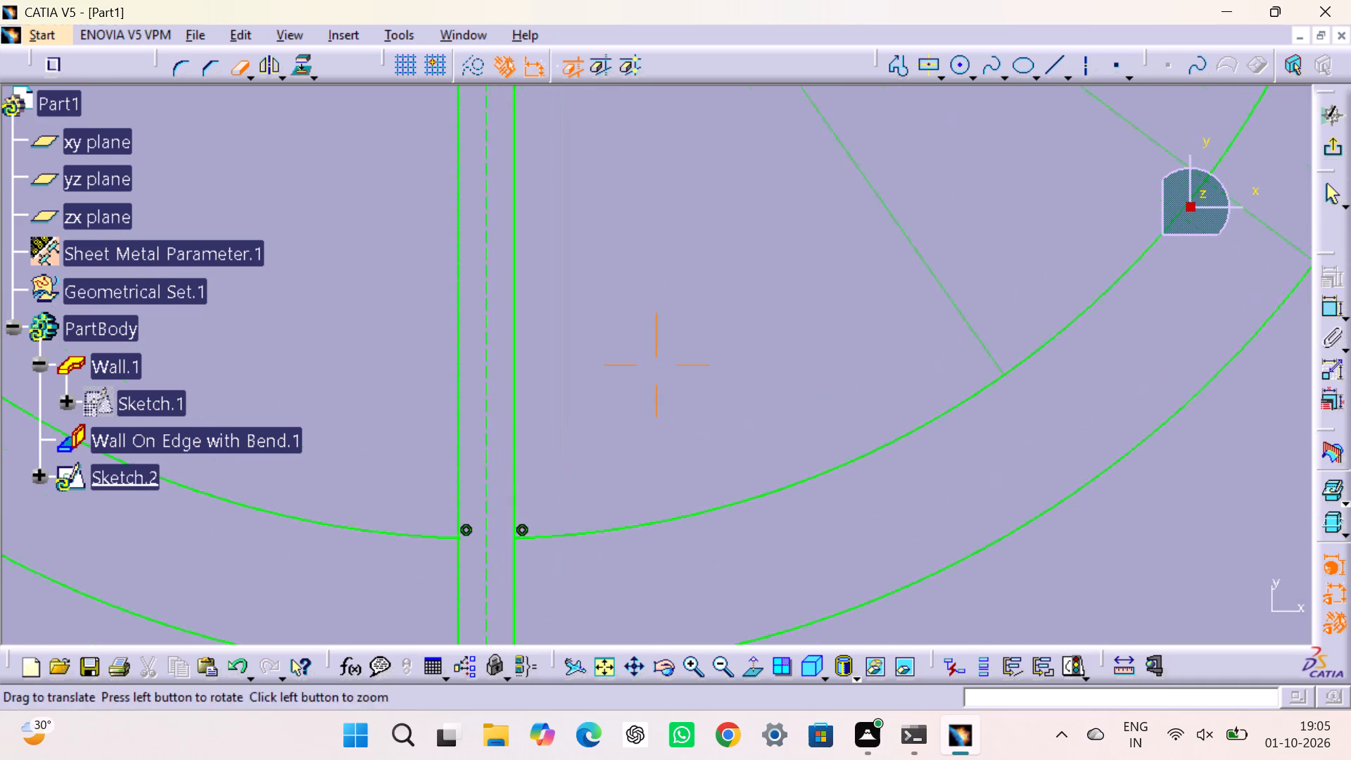
middle_drag(716, 387, 595, 528)
middle_drag(743, 274, 433, 593)
middle_drag(621, 303, 474, 502)
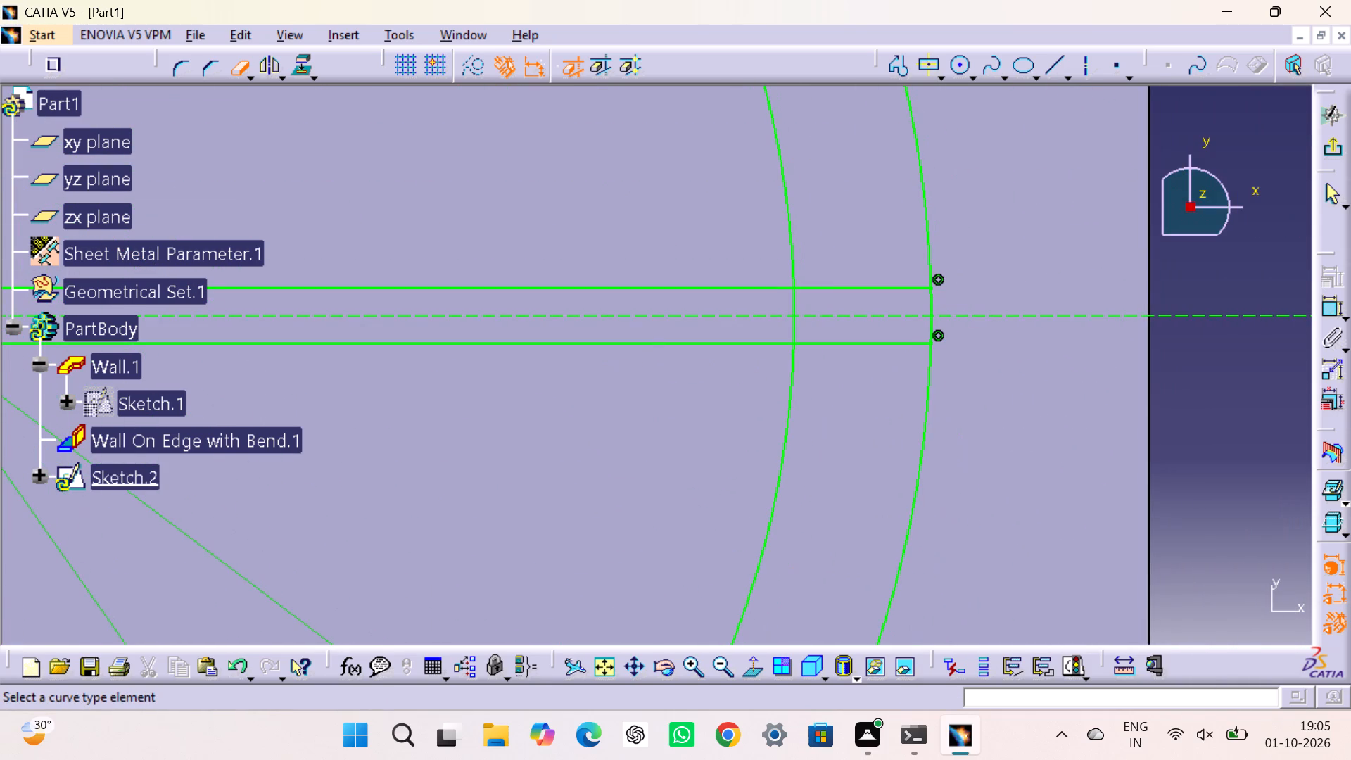
click(930, 303)
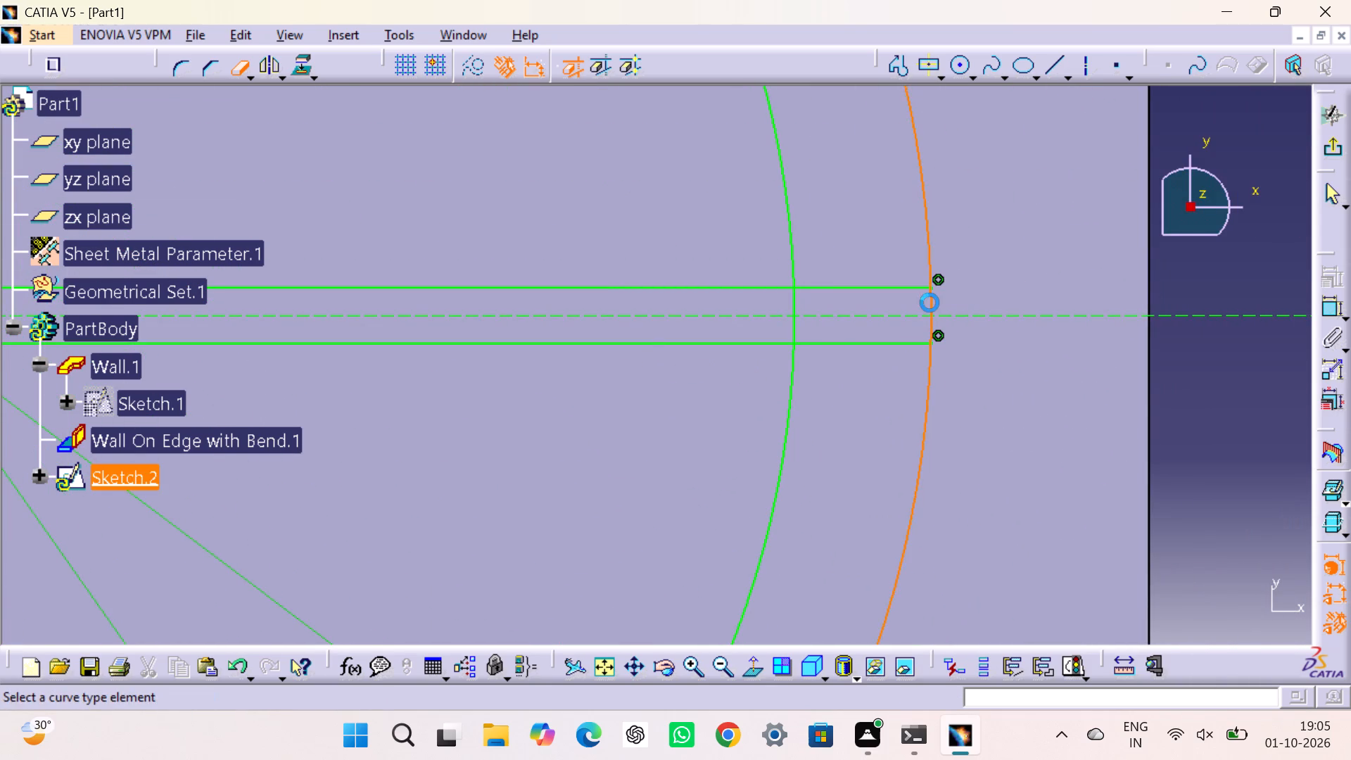
click(932, 331)
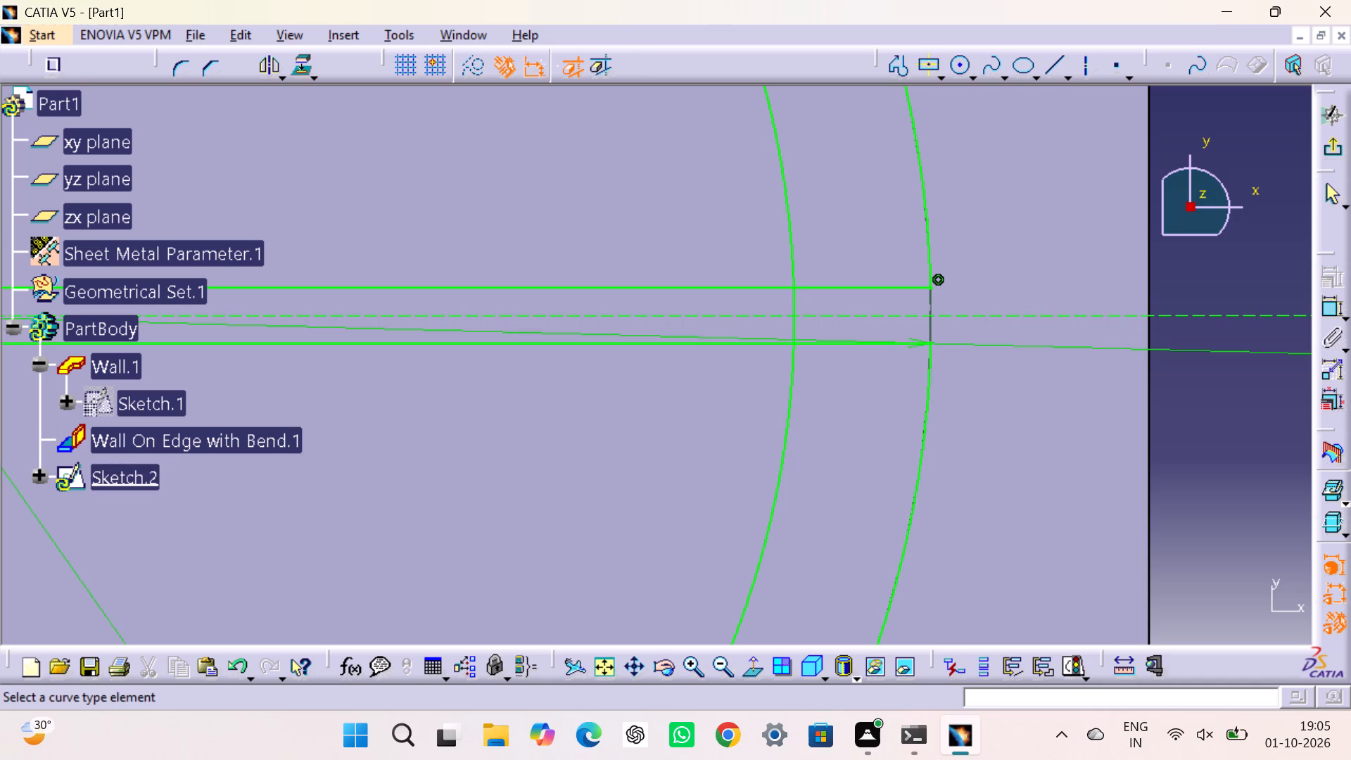
click(797, 326)
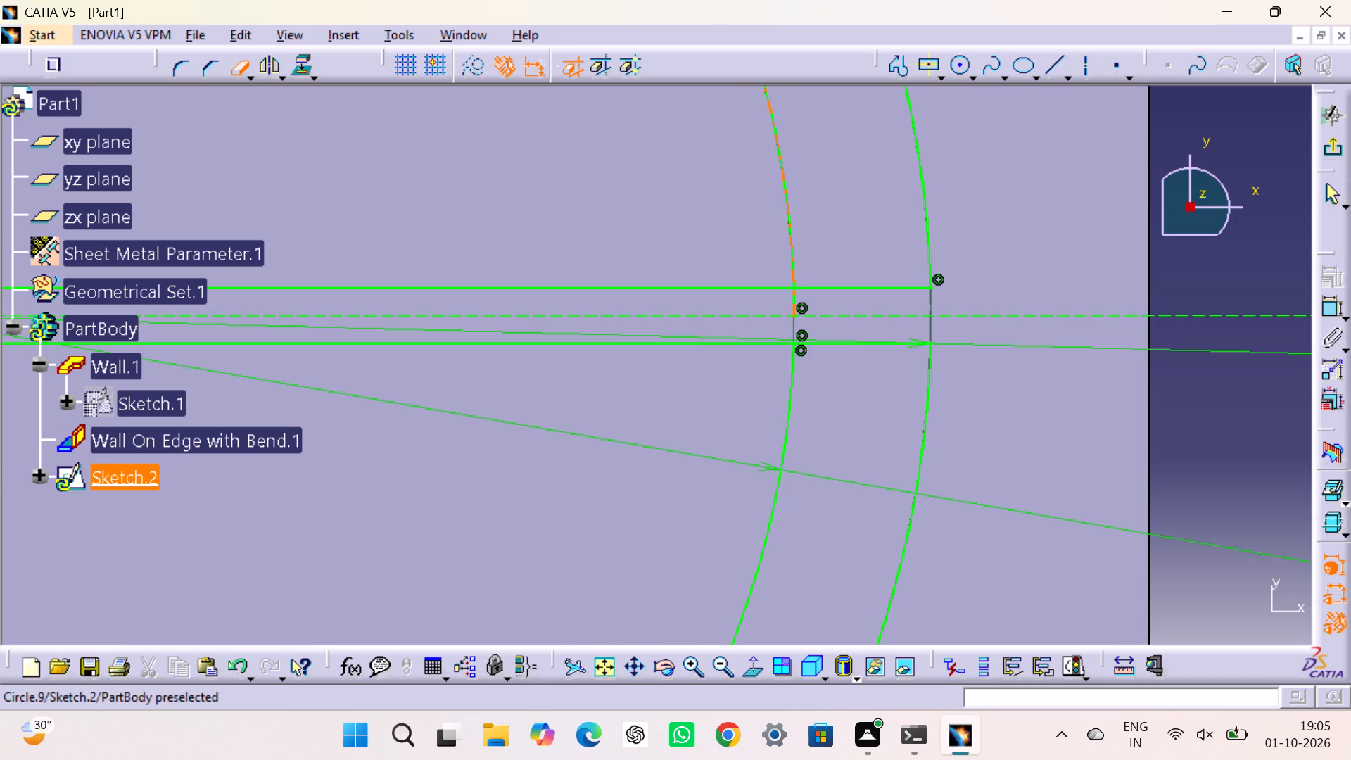
click(790, 300)
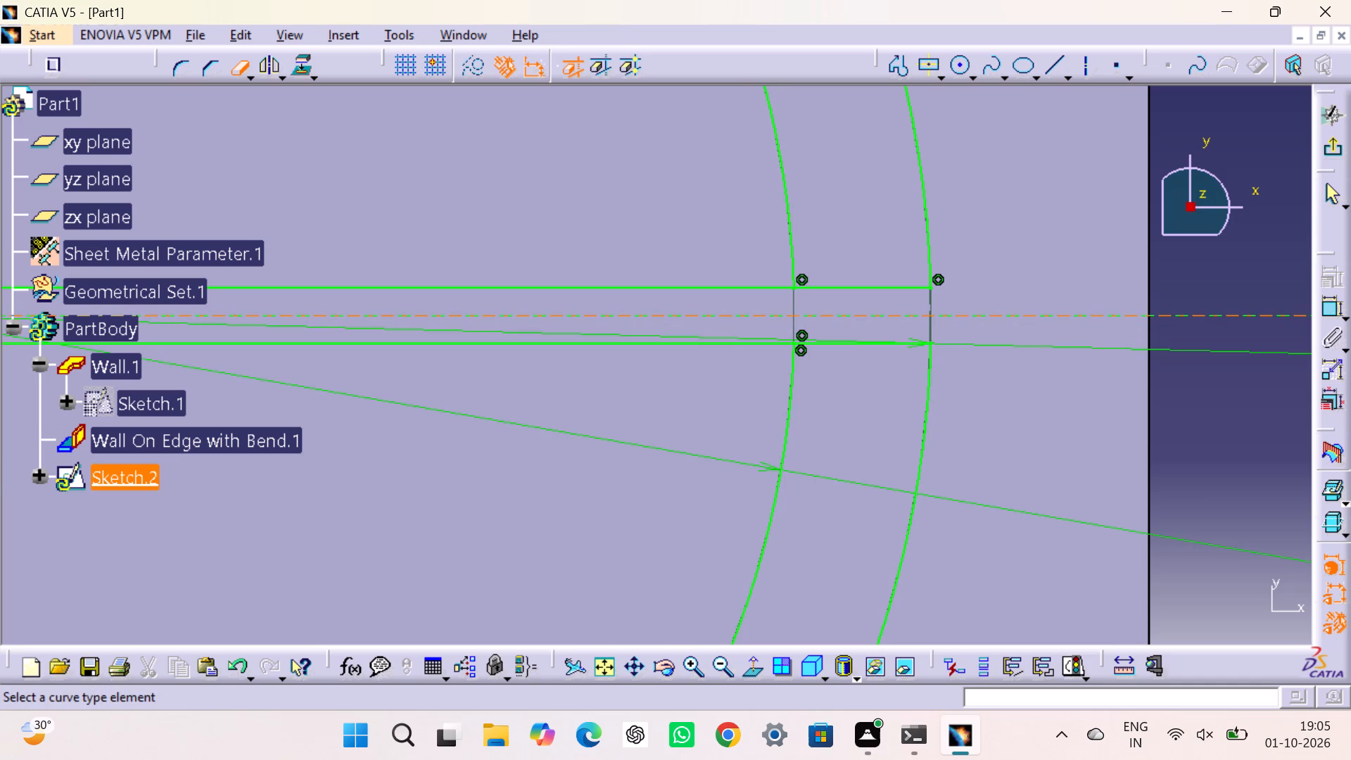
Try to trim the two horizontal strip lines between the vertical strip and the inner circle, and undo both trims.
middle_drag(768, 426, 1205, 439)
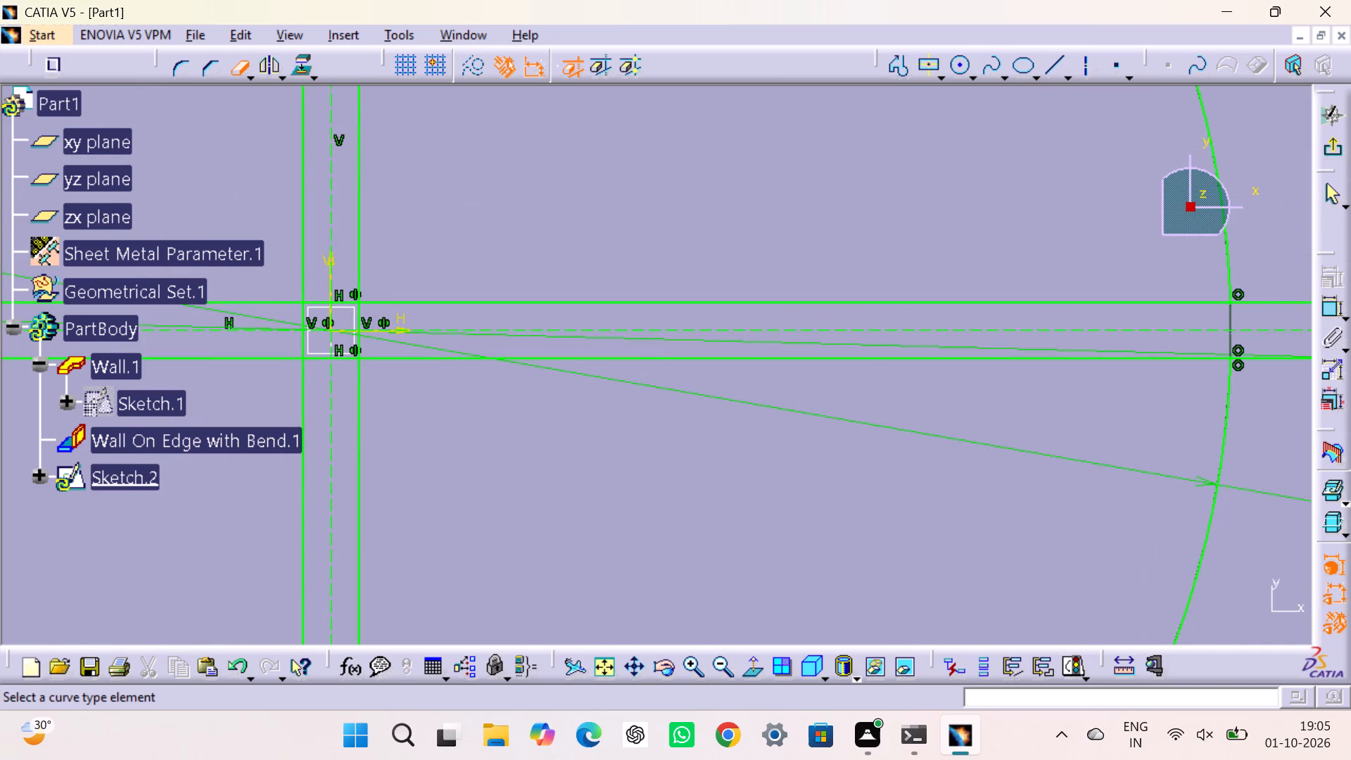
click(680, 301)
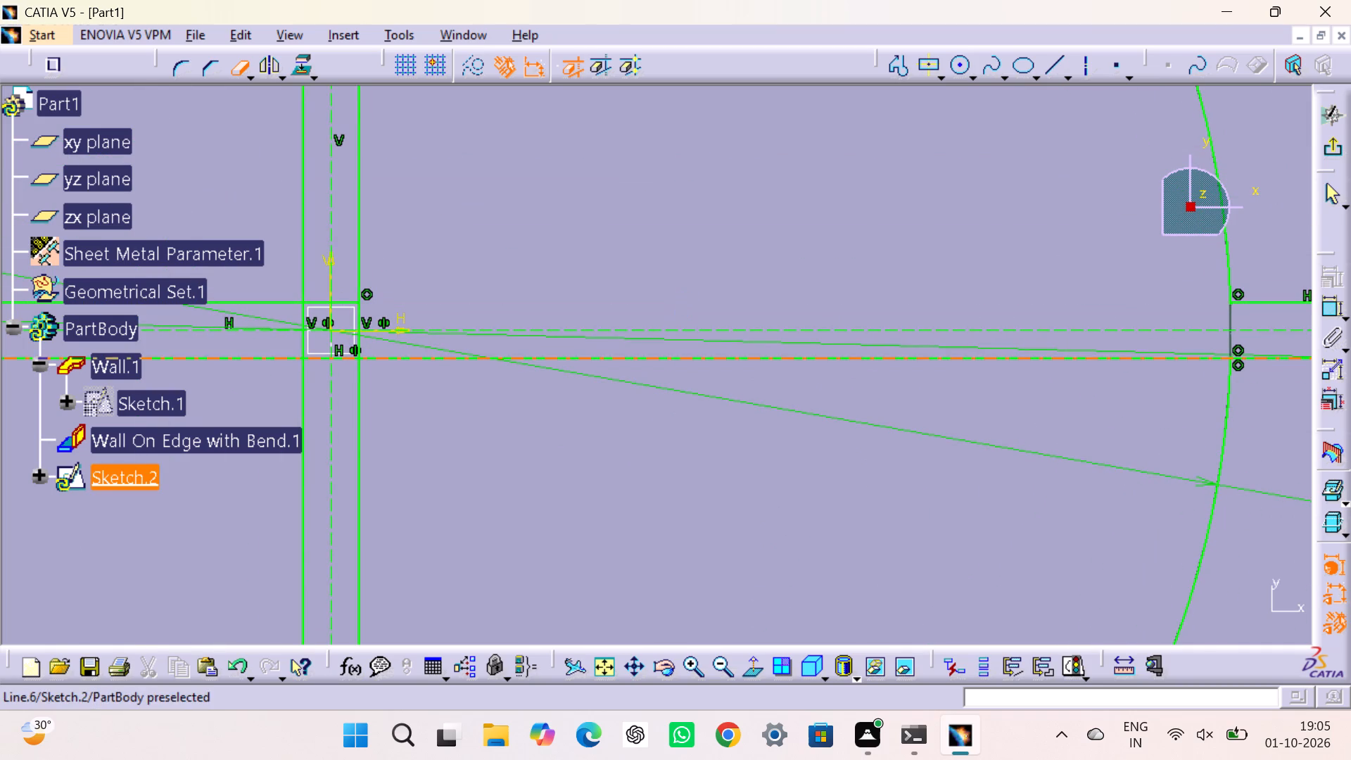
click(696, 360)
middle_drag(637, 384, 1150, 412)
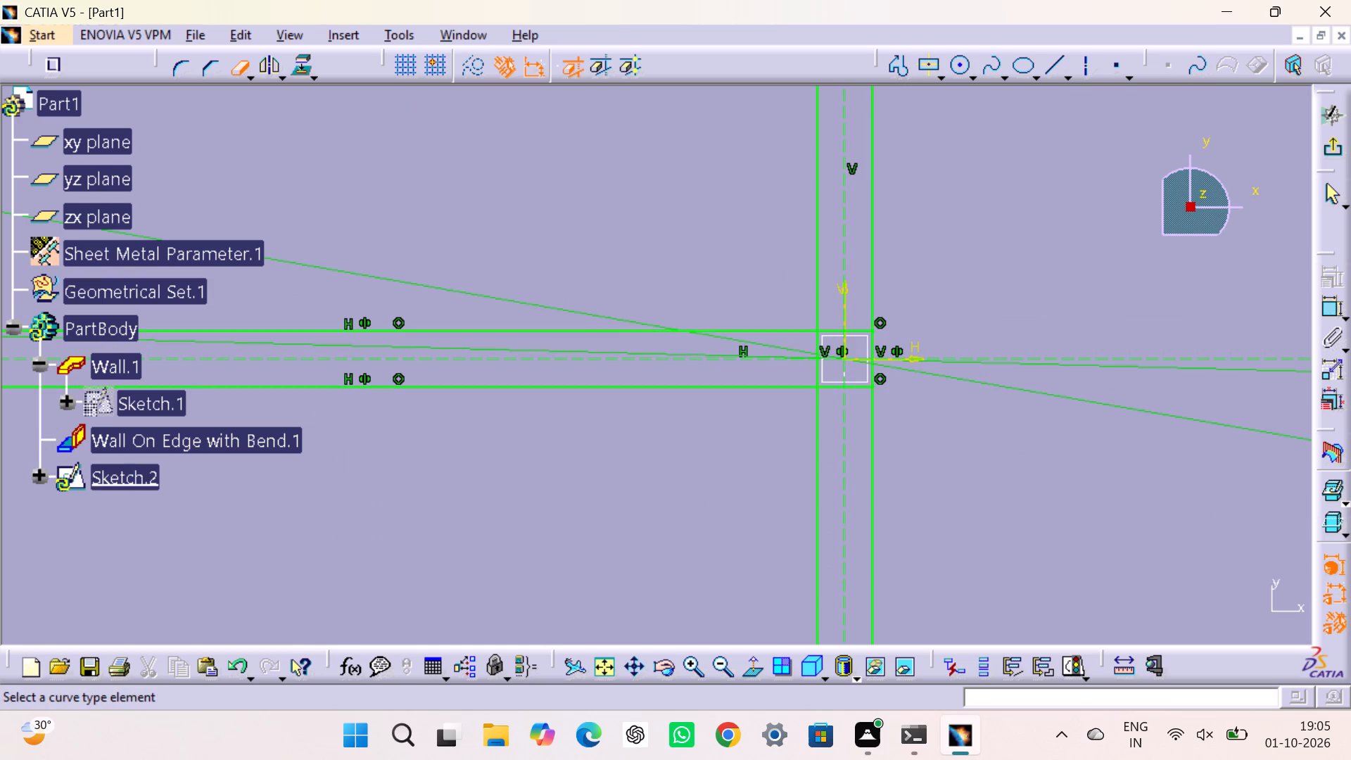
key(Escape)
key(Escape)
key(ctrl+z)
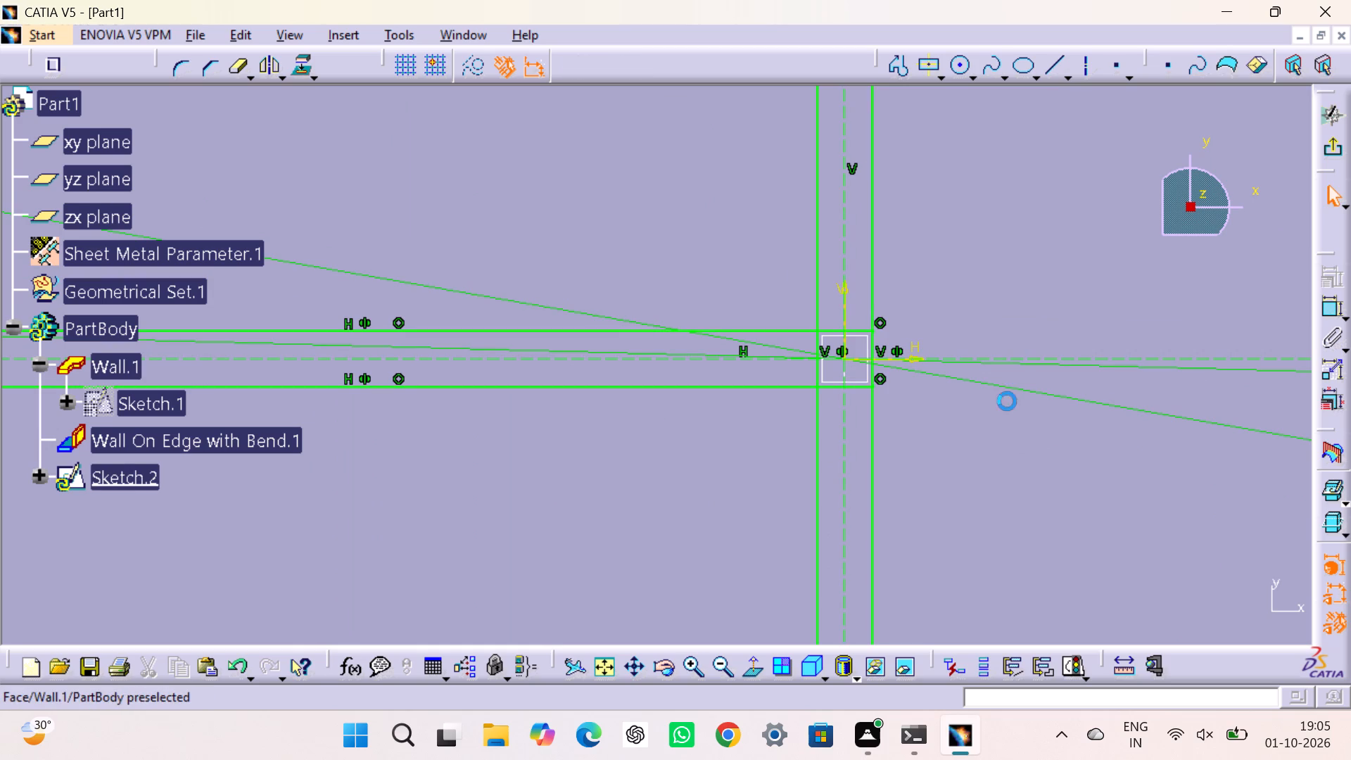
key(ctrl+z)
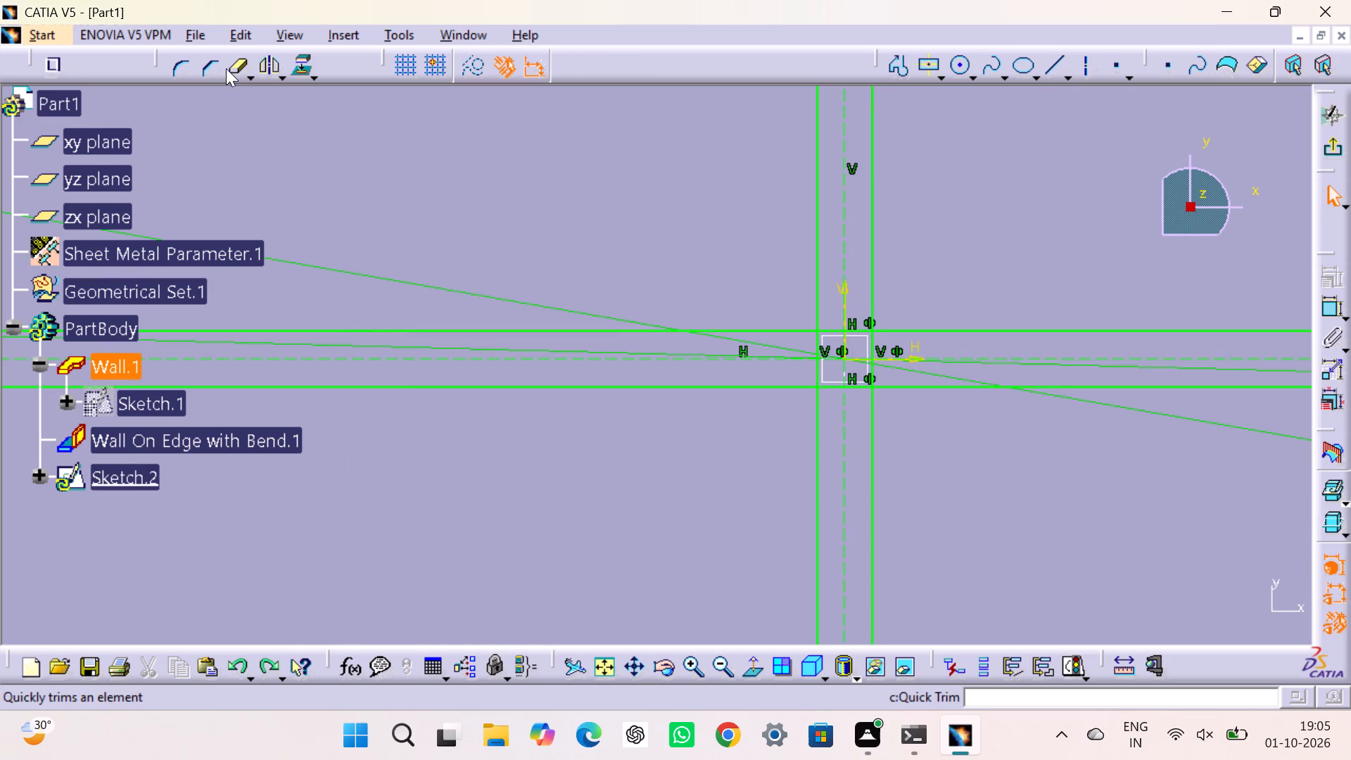
Quick Trim the inner and outer circle segments lying between the two vertical strip lines at the top of the ring.
double_click(237, 65)
middle_drag(733, 247, 690, 398)
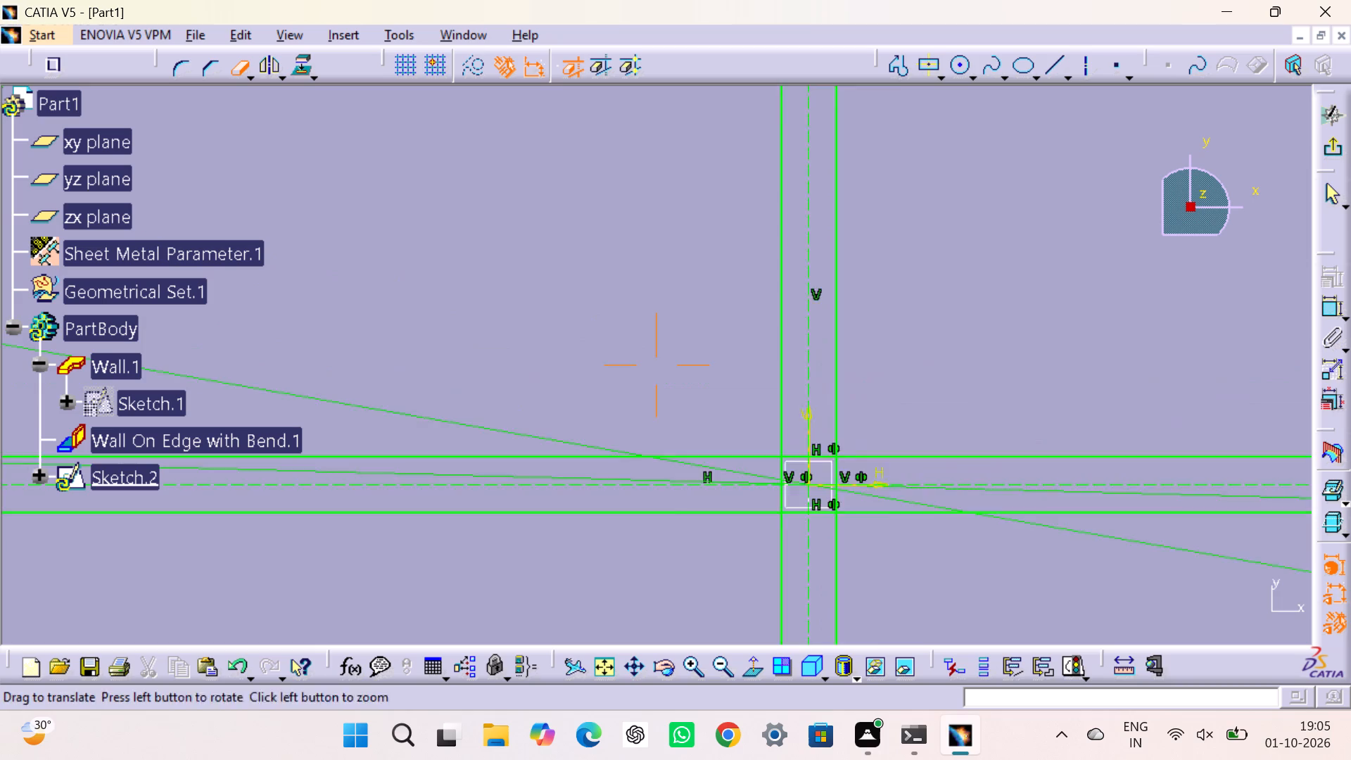
middle_drag(690, 398, 645, 513)
middle_drag(626, 160, 547, 593)
middle_drag(607, 217, 547, 546)
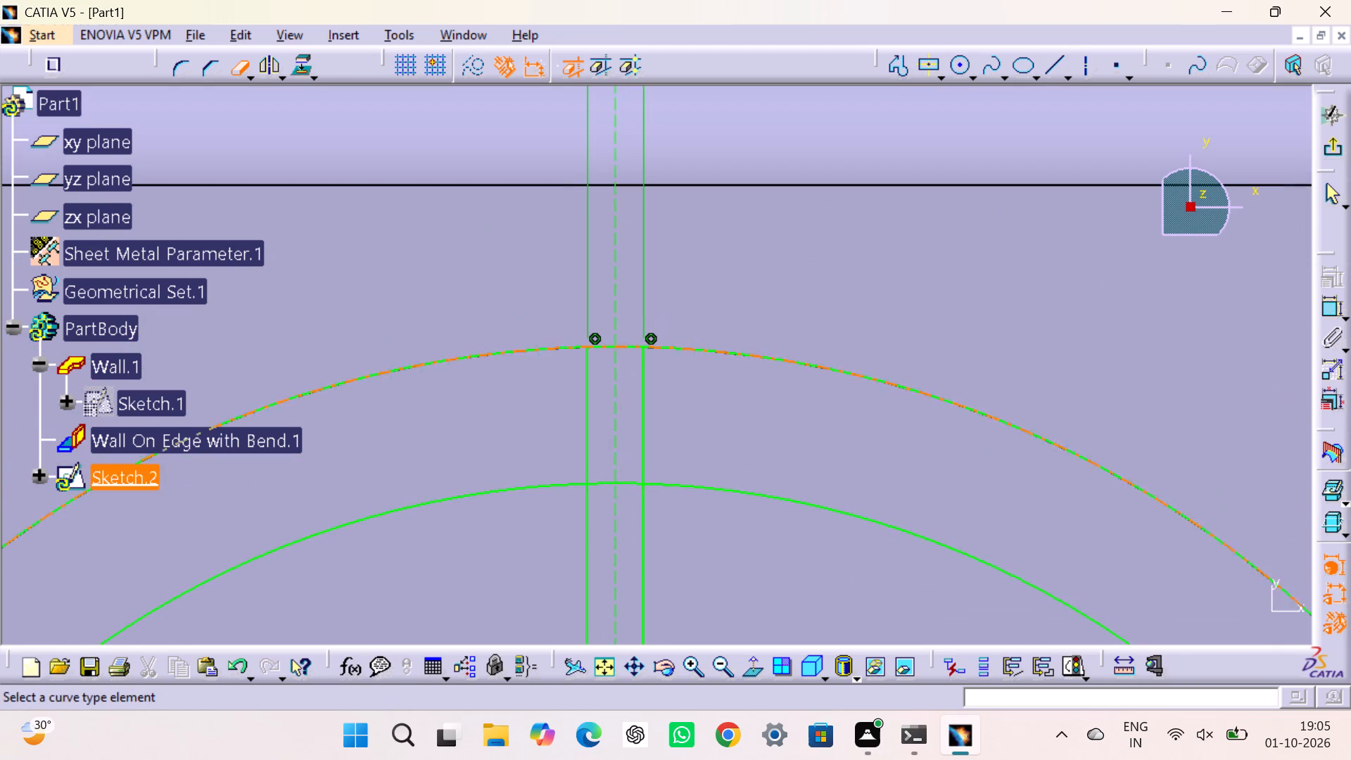
click(629, 348)
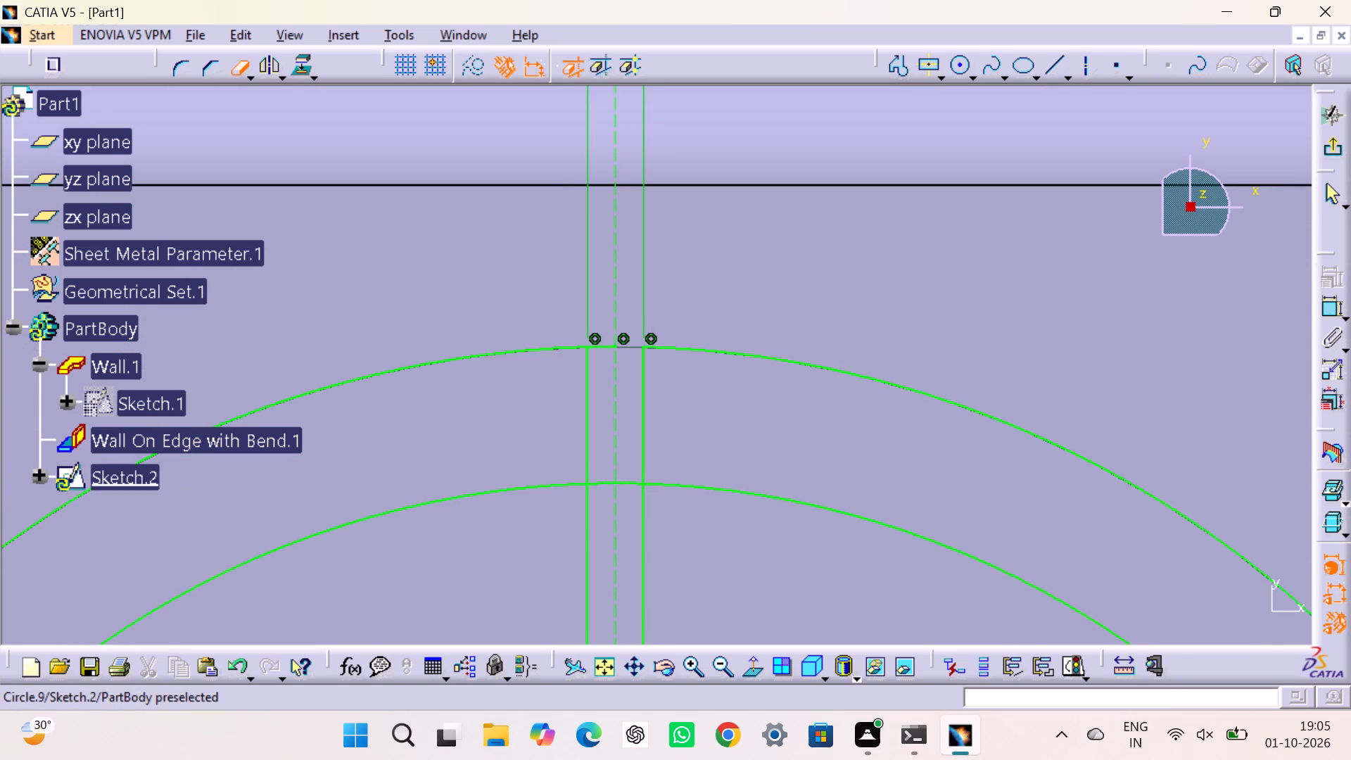
click(621, 483)
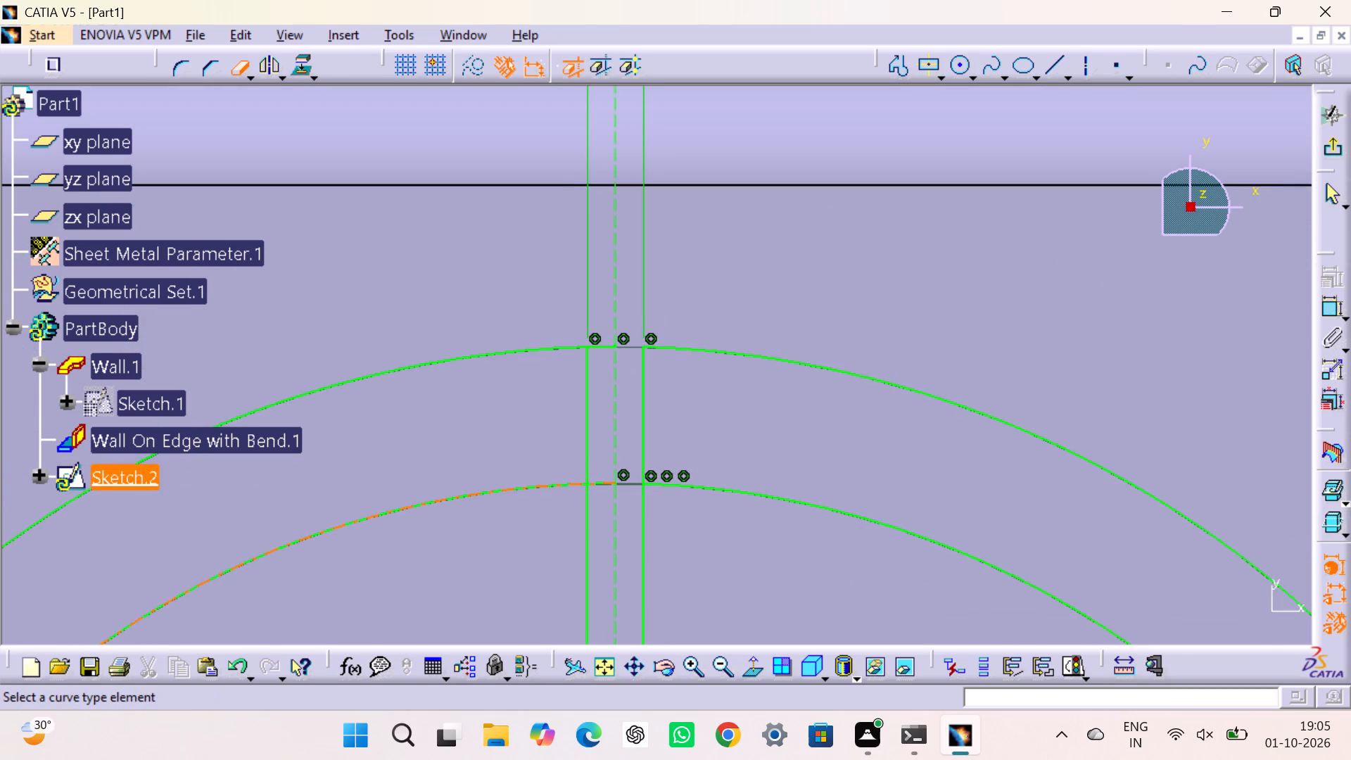
click(600, 483)
click(600, 347)
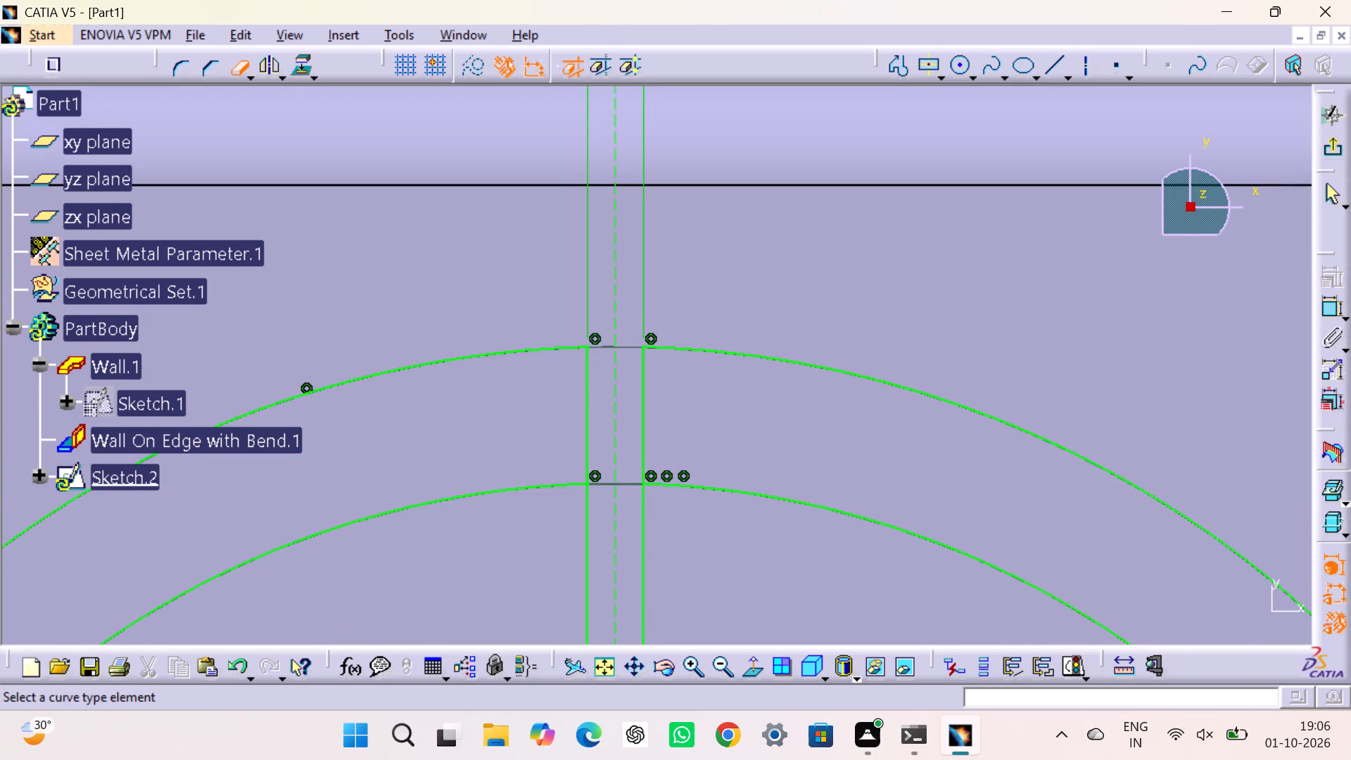
Quick Trim the inner and outer circle segments lying between the two horizontal strip lines on the ring's left side.
middle_drag(668, 444, 665, 191)
middle_drag(692, 455, 845, 429)
middle_drag(452, 543, 730, 238)
middle_drag(455, 593, 668, 191)
middle_drag(640, 481, 645, 460)
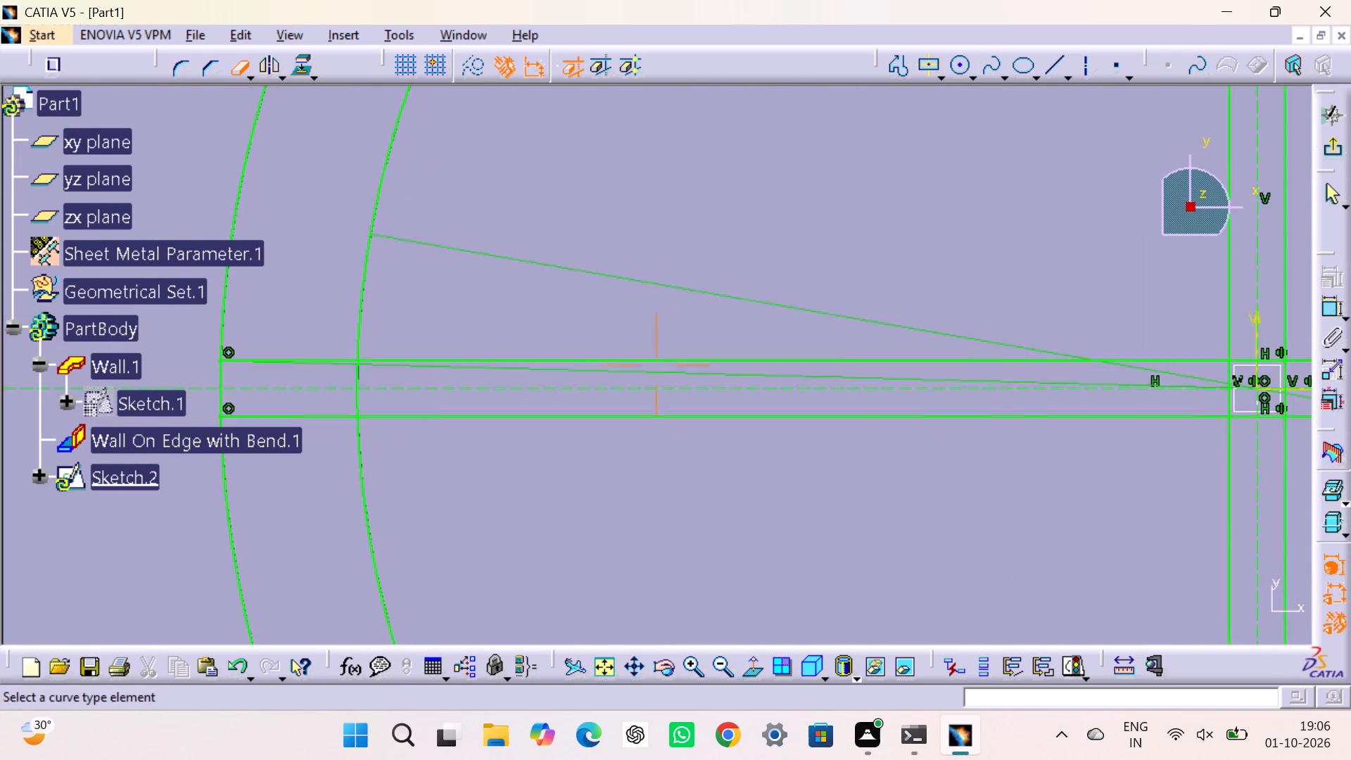
middle_drag(645, 460, 808, 458)
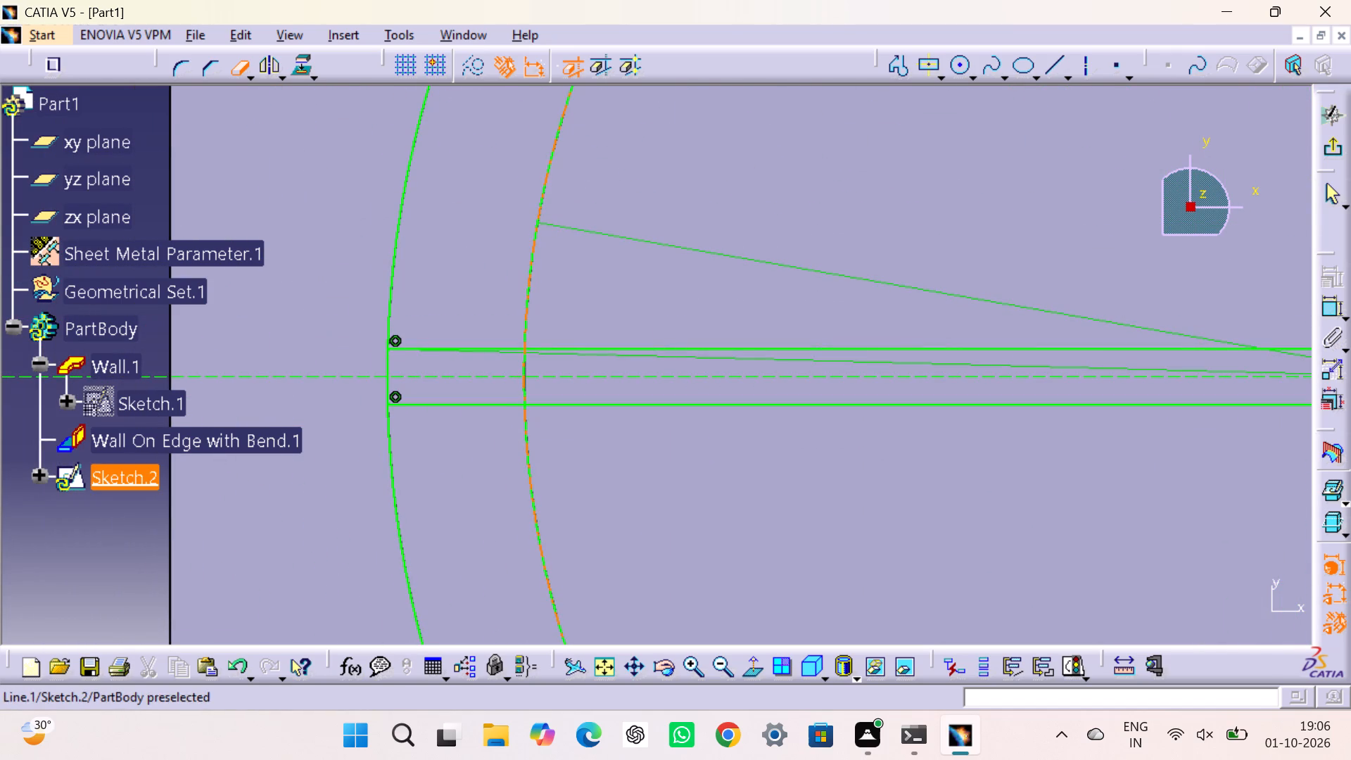
click(522, 365)
click(526, 391)
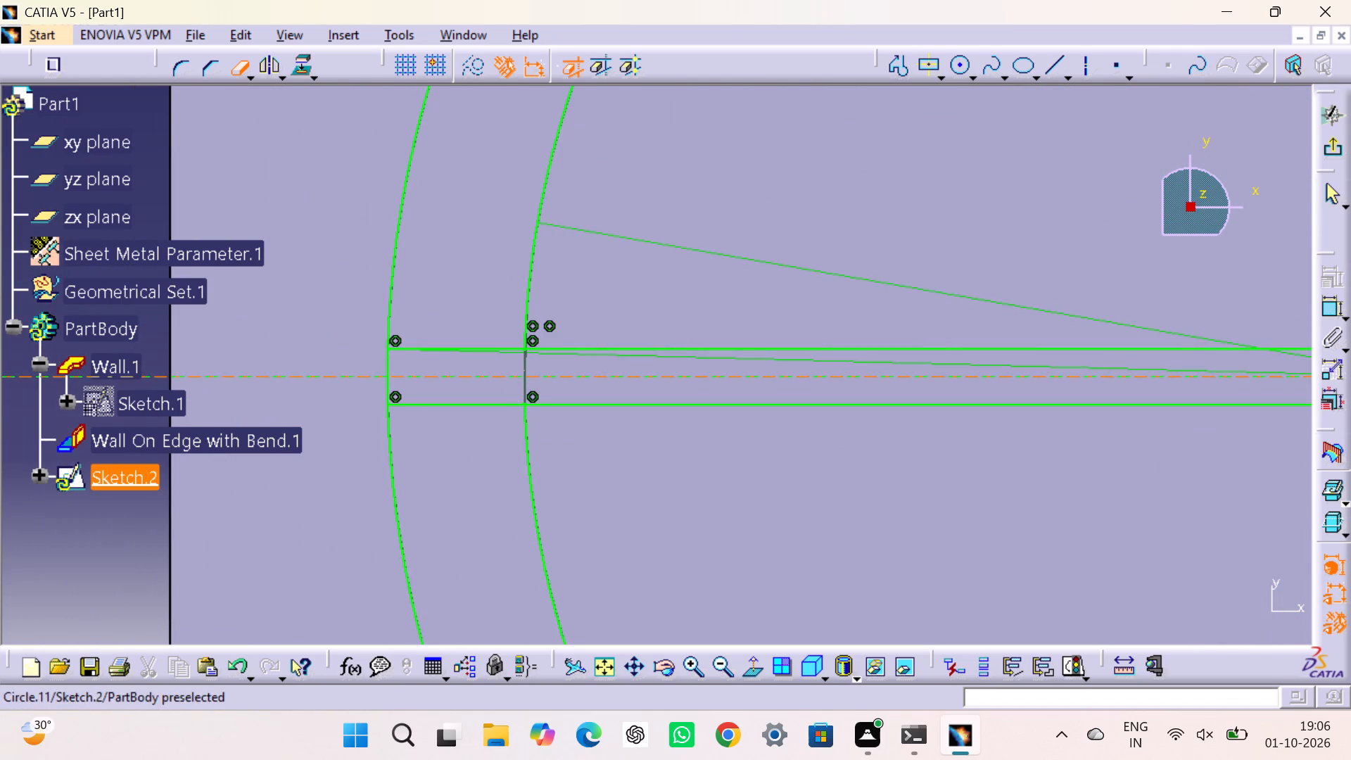
click(388, 392)
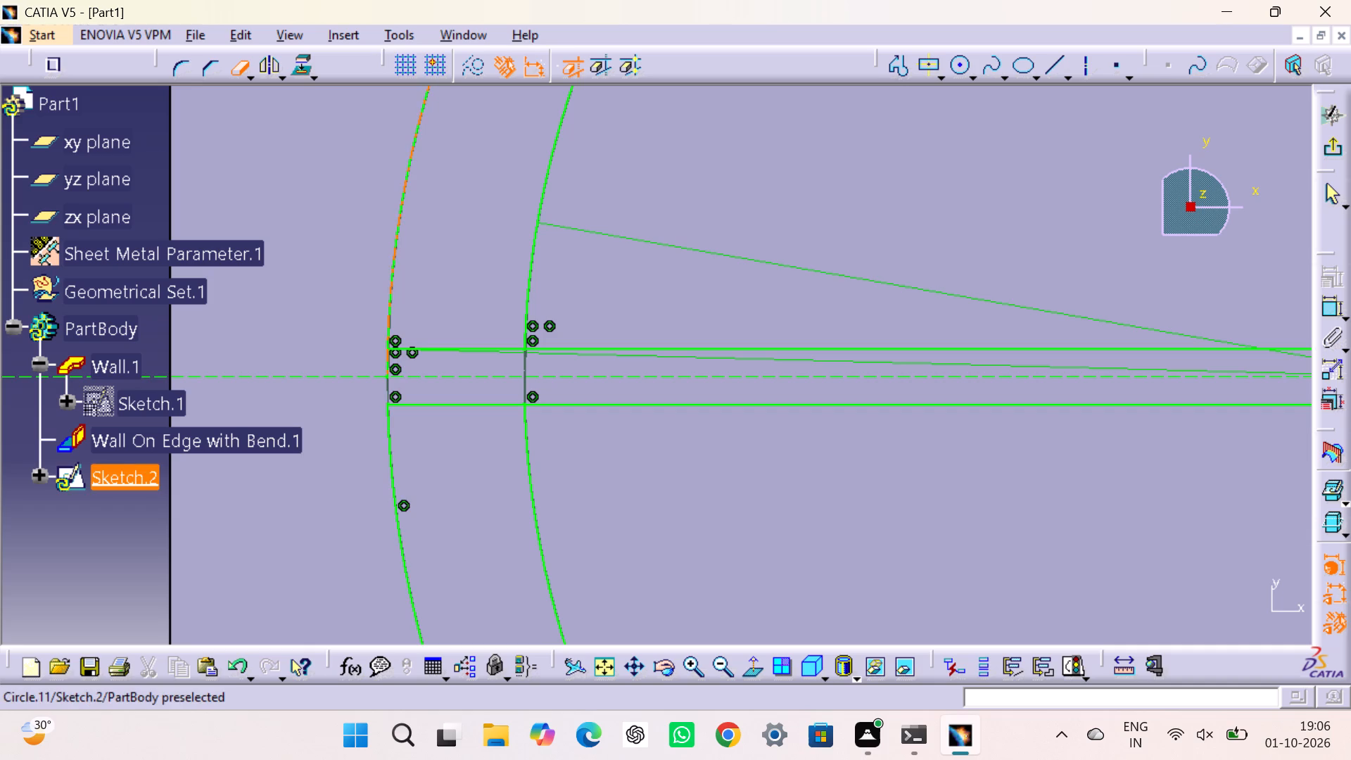
click(387, 365)
Draw a circle of about 27 mm radius centred on the sketch origin, inside the ring's inner circle.
middle_drag(551, 406, 220, 292)
middle_drag(566, 369, 318, 419)
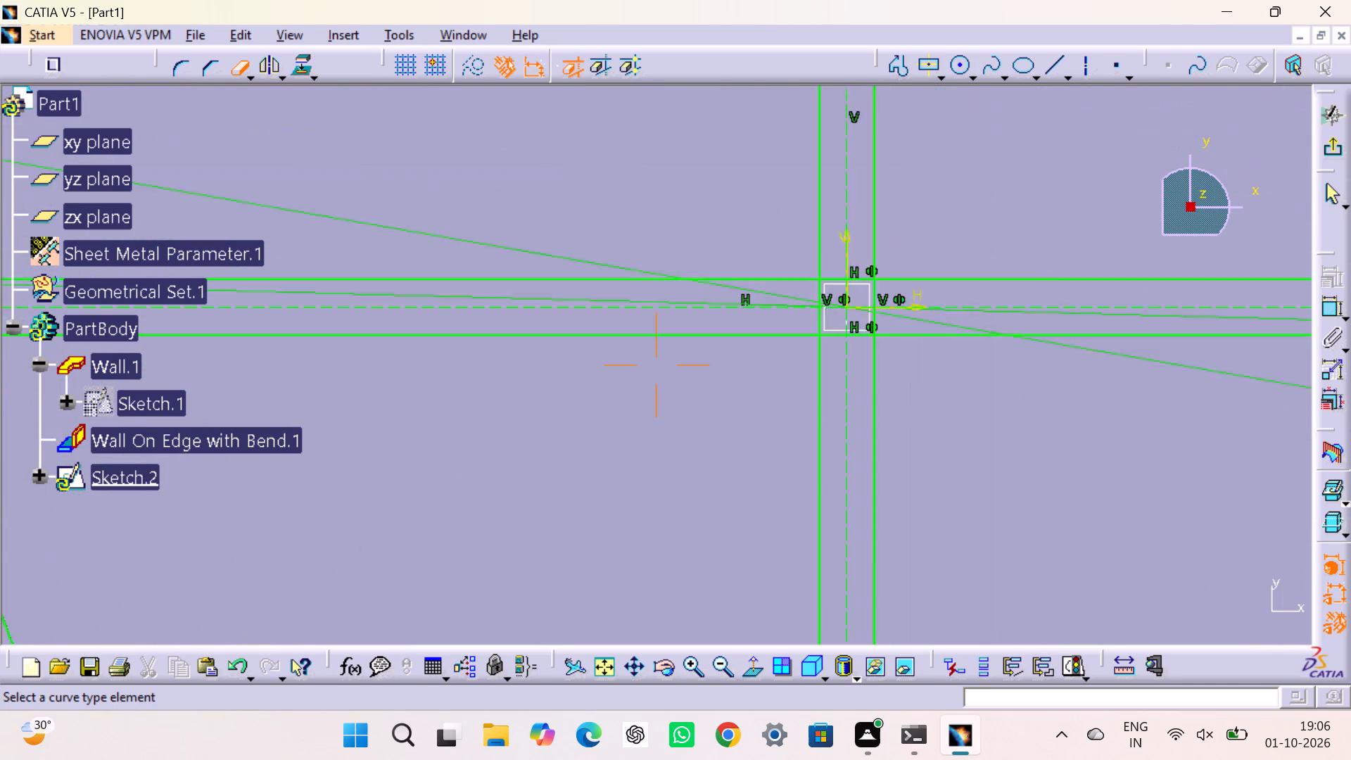
middle_drag(318, 419, 257, 226)
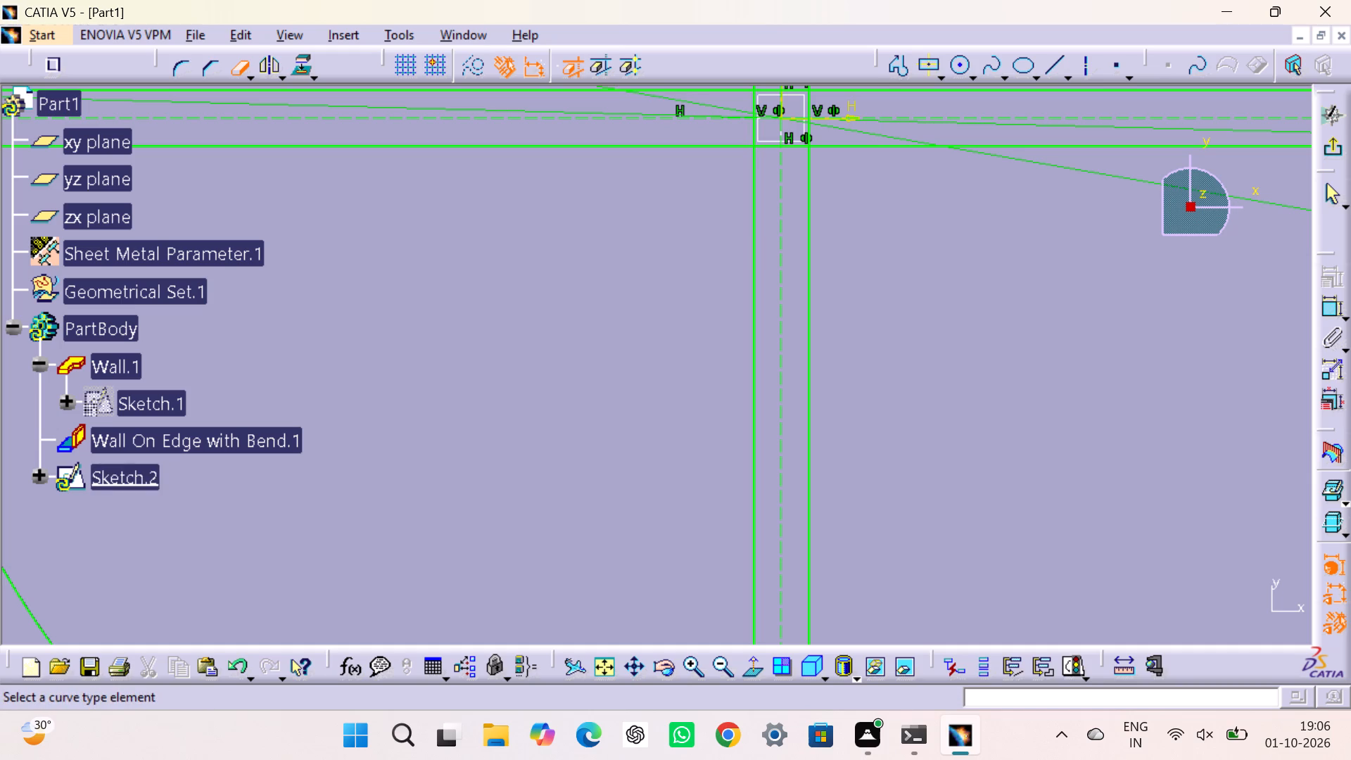
click(608, 664)
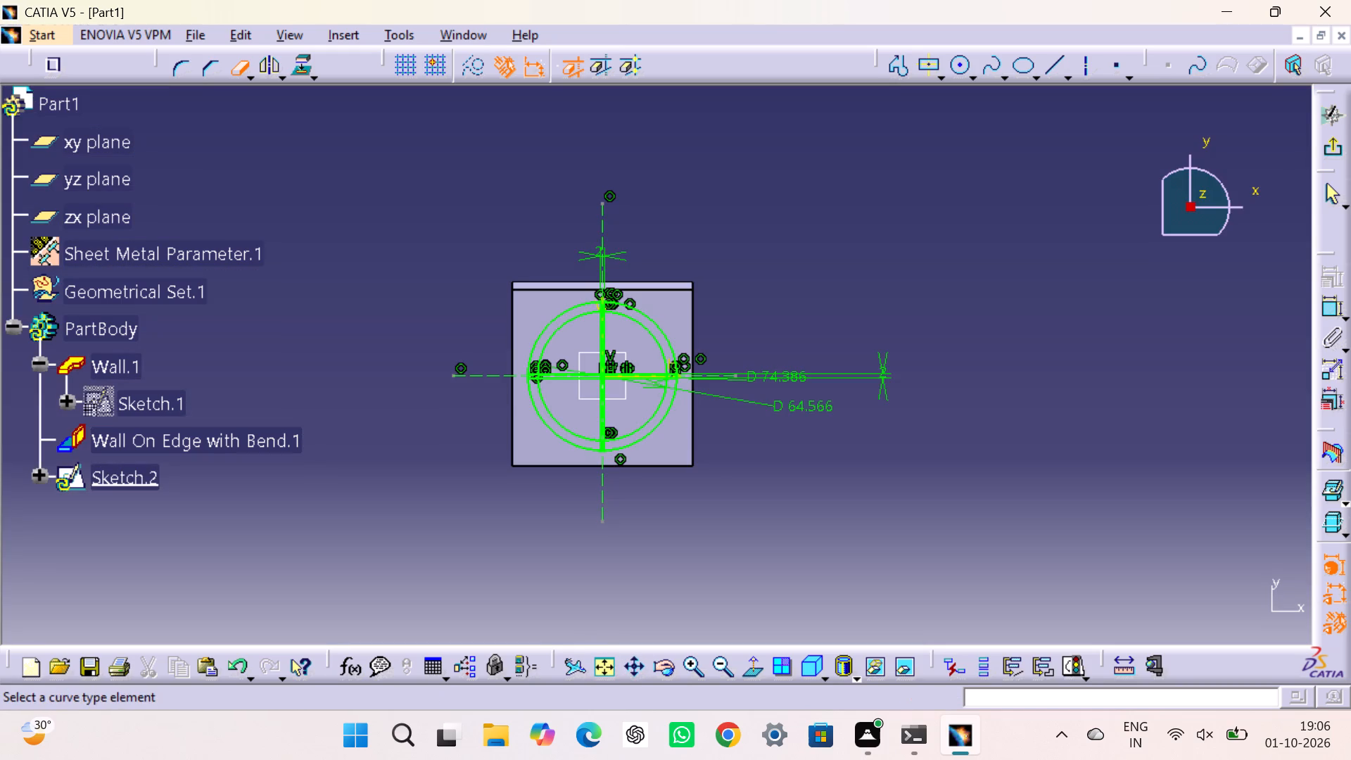
double_click(690, 661)
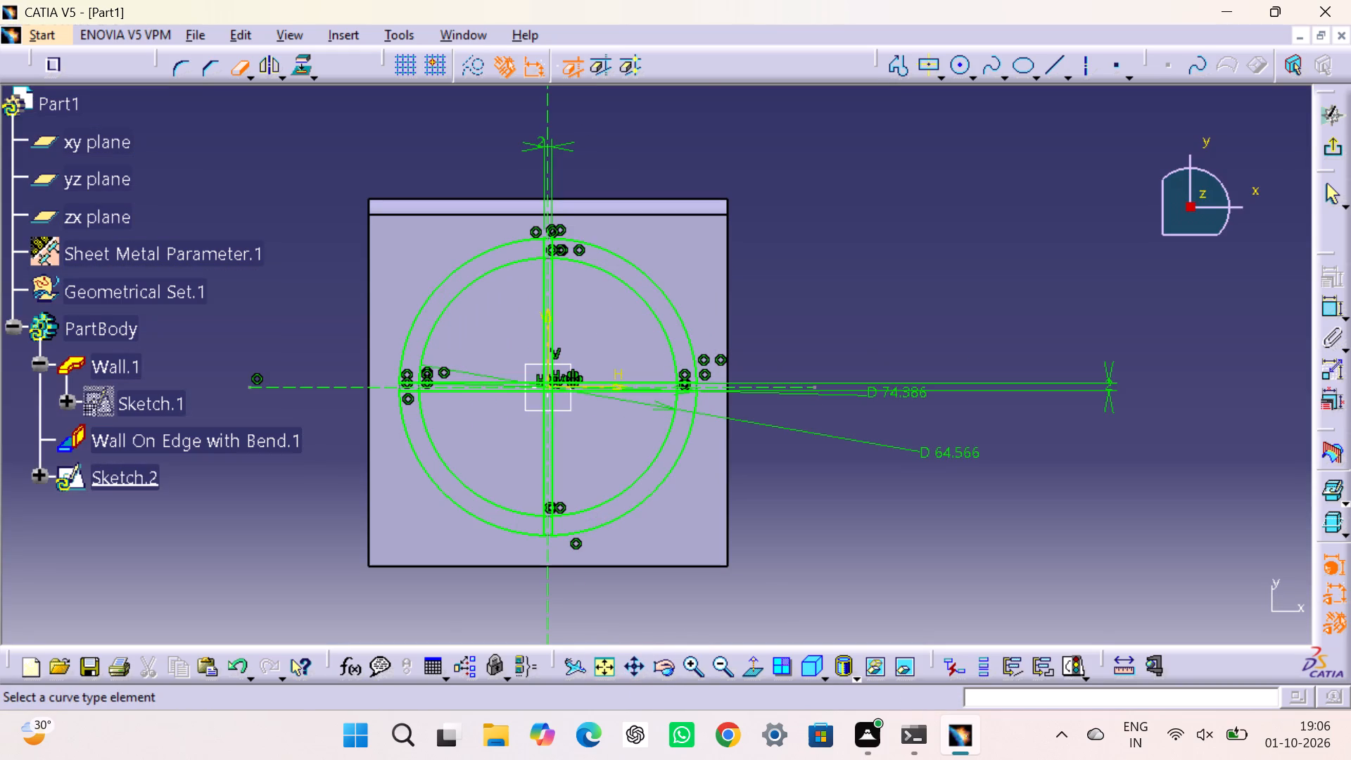
click(958, 64)
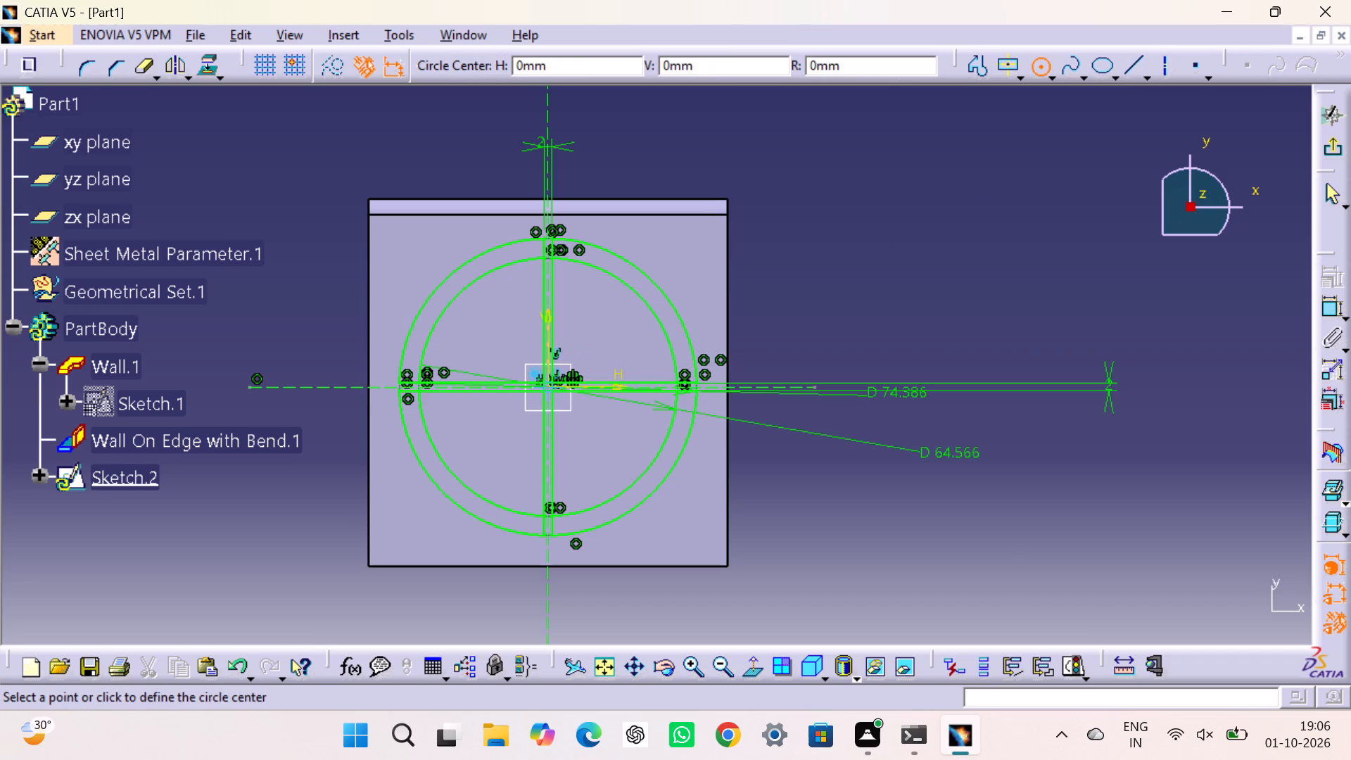
triple_click(694, 665)
middle_drag(626, 497, 806, 386)
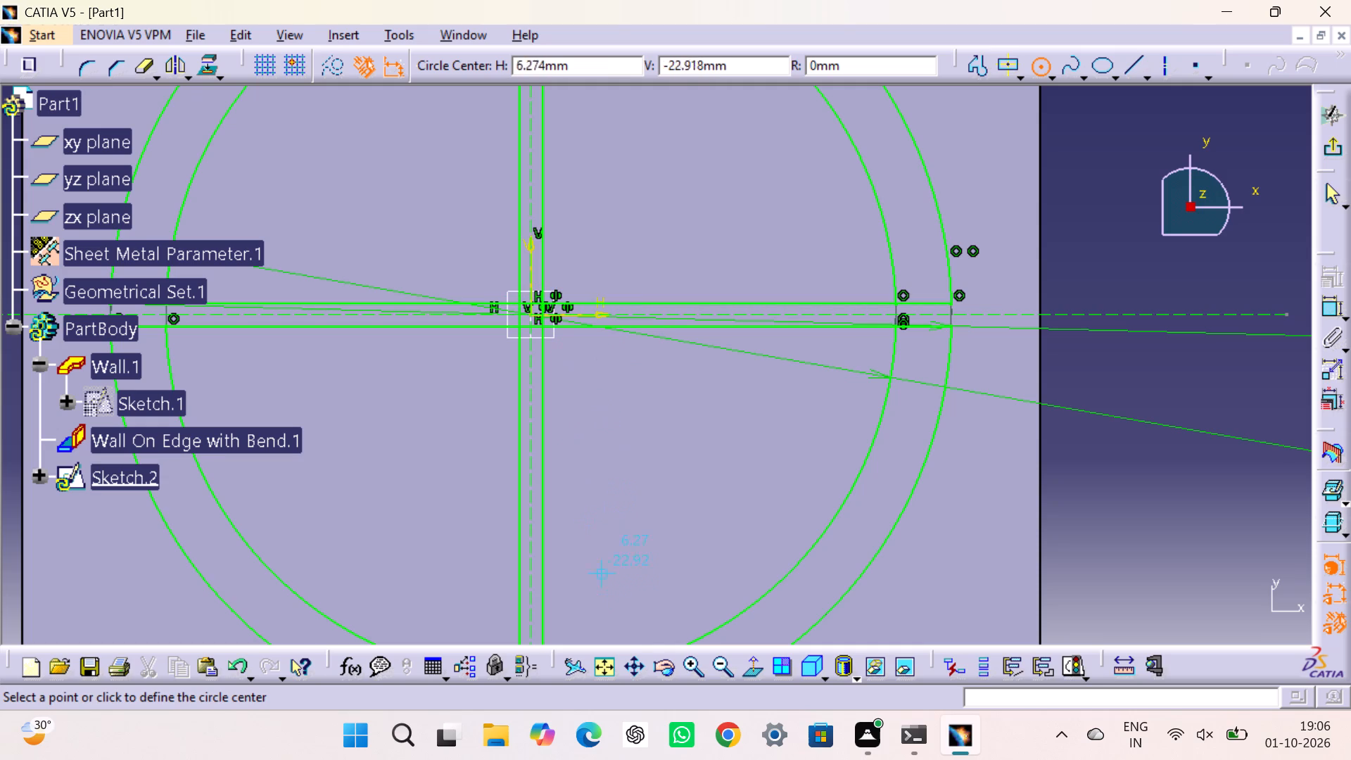
double_click(694, 657)
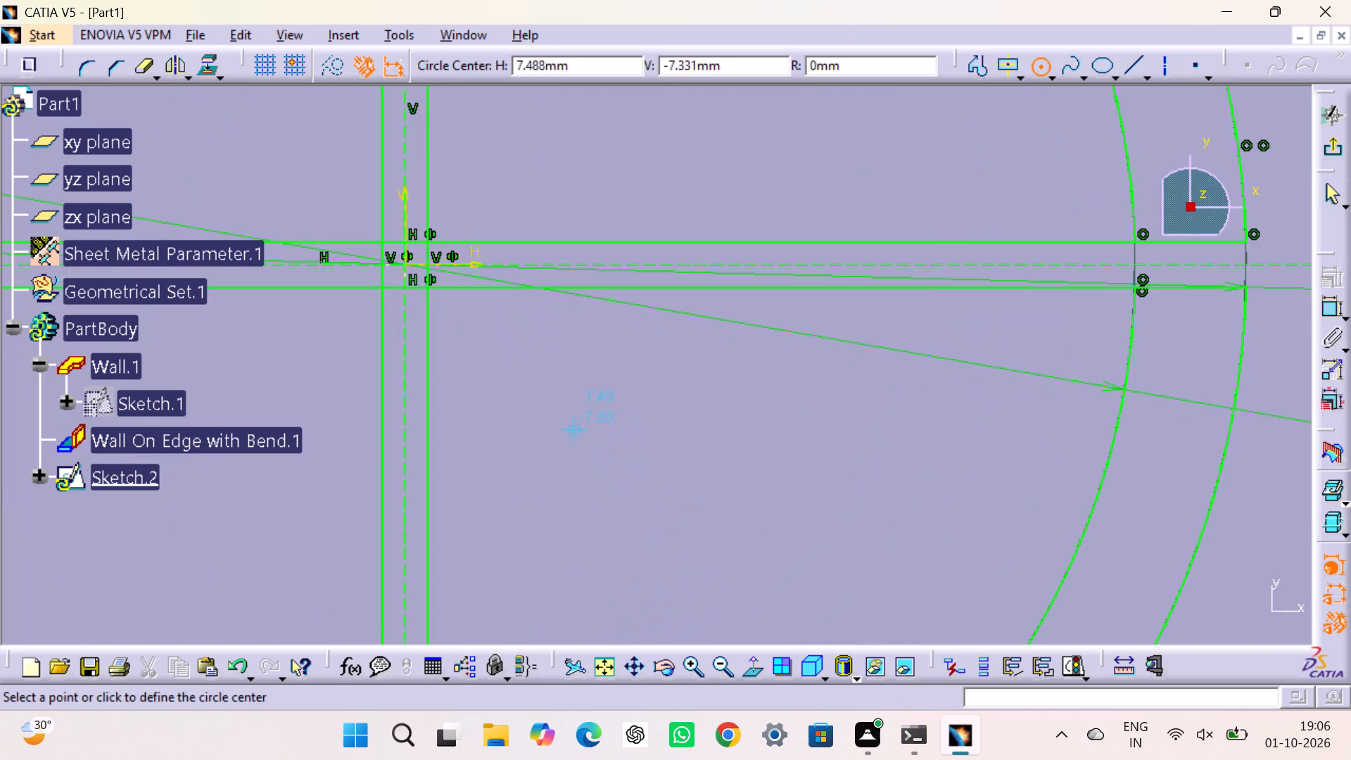
click(405, 264)
middle_drag(567, 505, 596, 386)
click(602, 659)
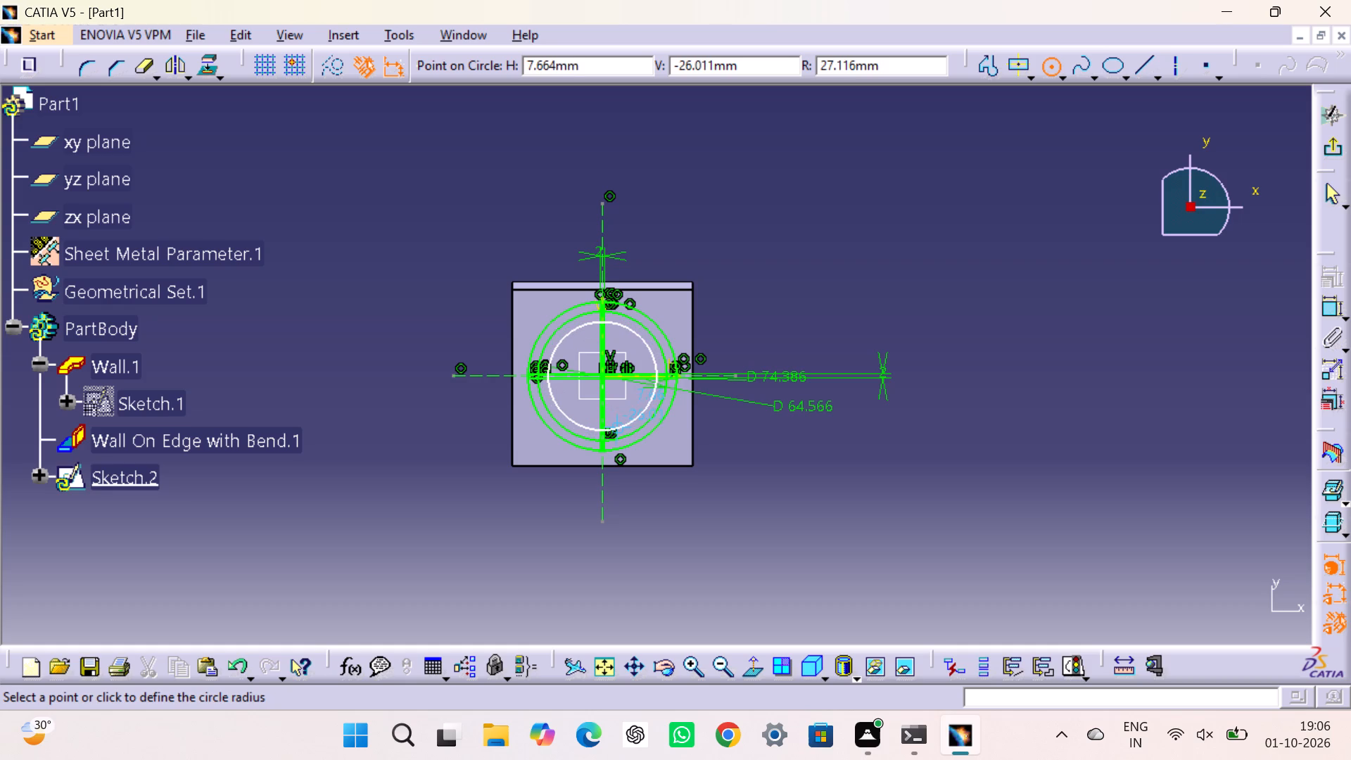
click(617, 426)
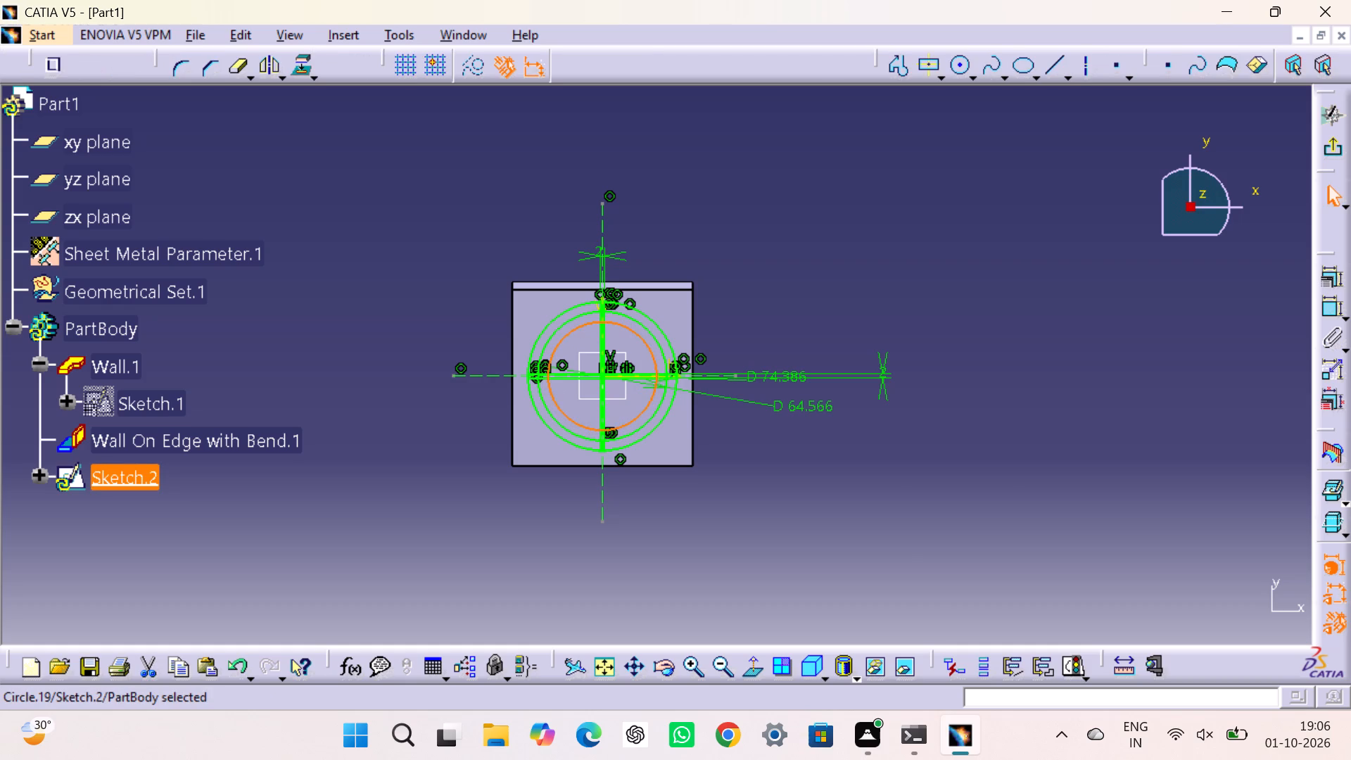
click(893, 448)
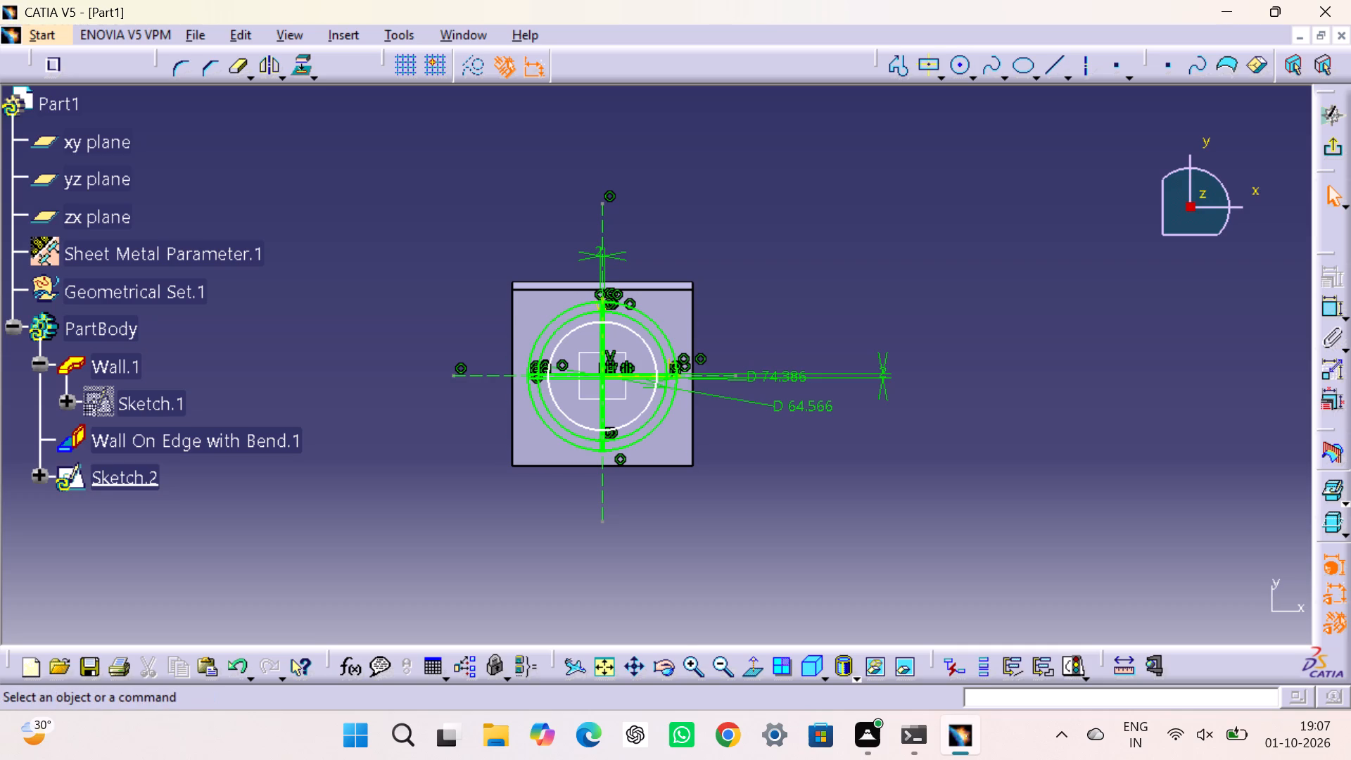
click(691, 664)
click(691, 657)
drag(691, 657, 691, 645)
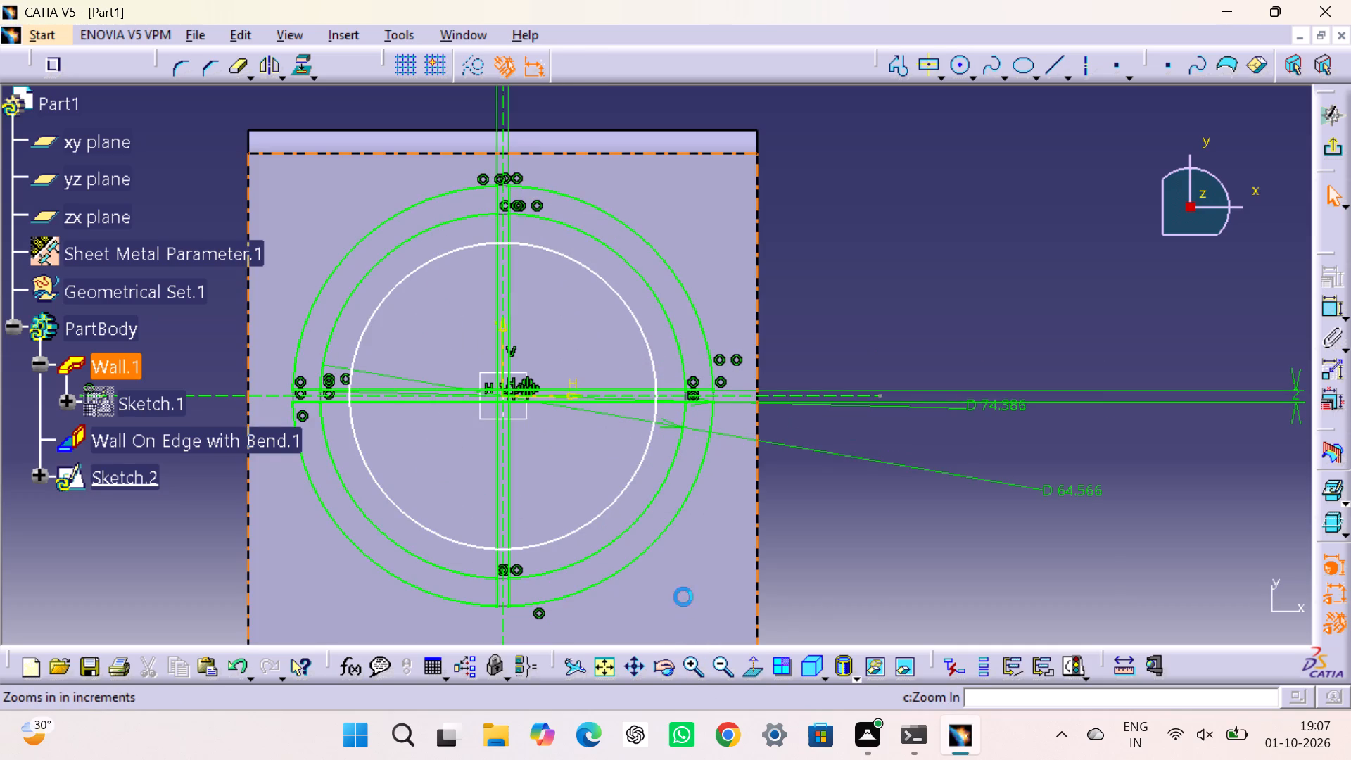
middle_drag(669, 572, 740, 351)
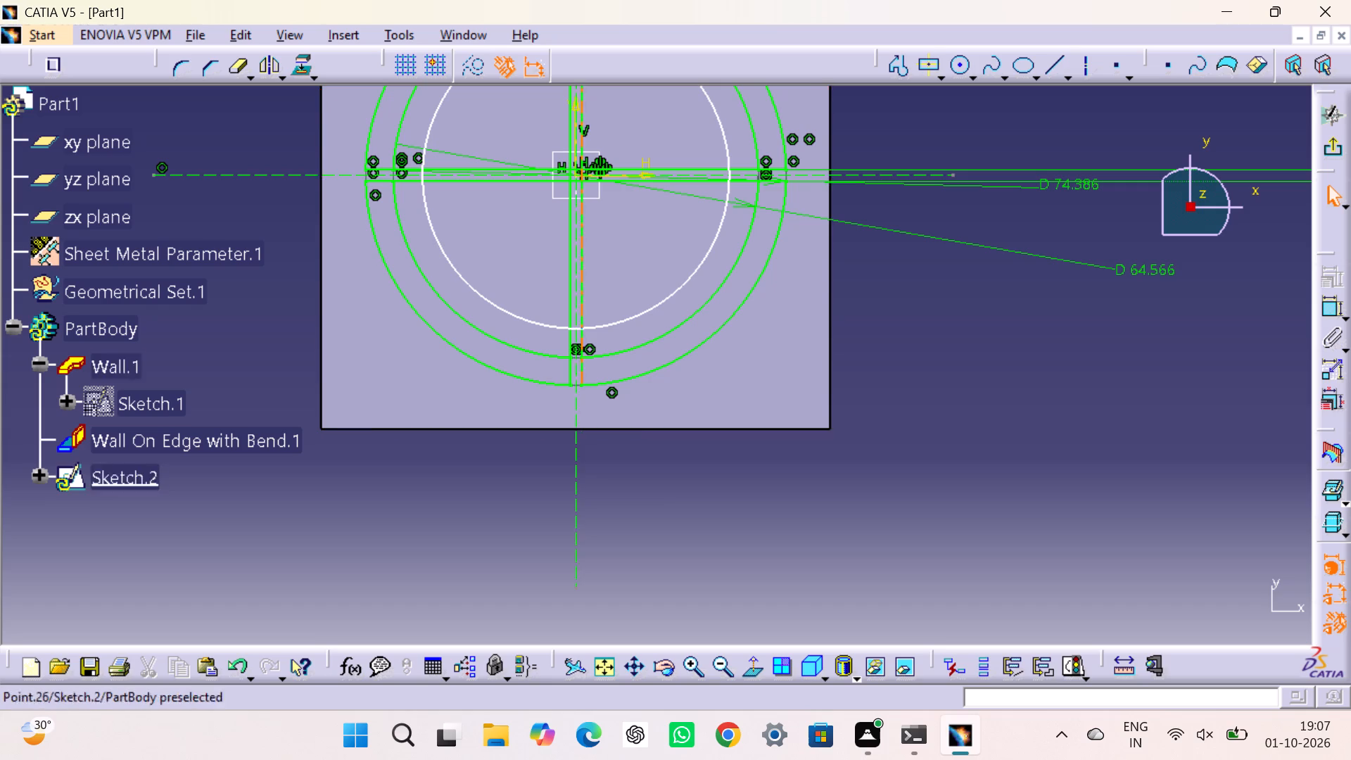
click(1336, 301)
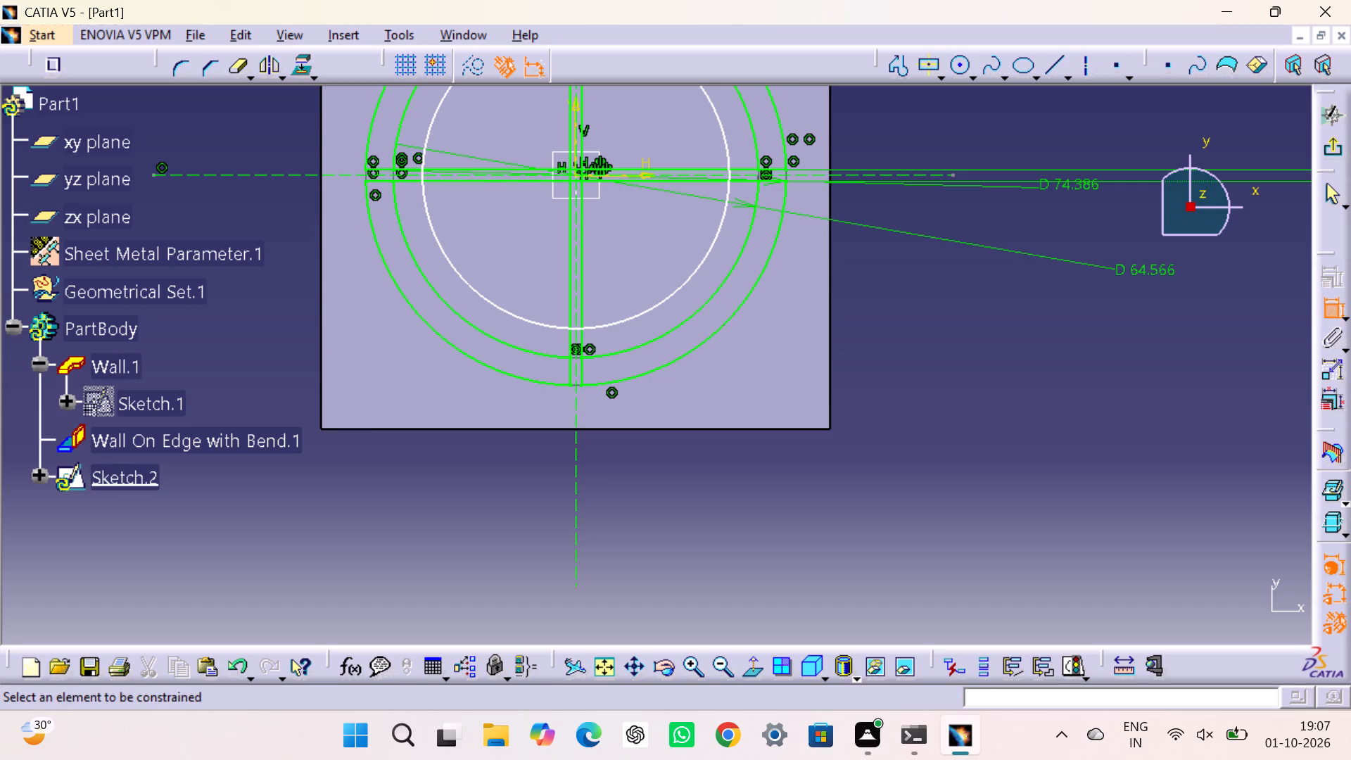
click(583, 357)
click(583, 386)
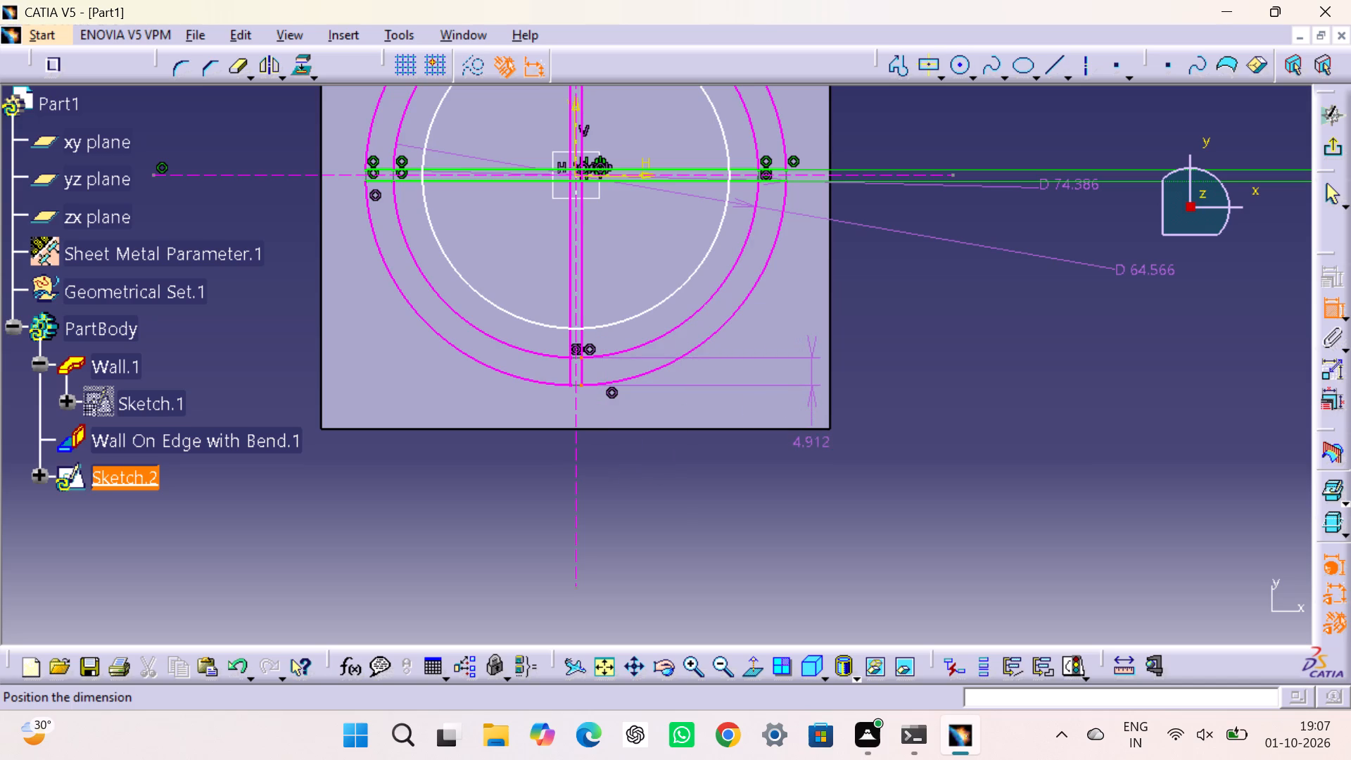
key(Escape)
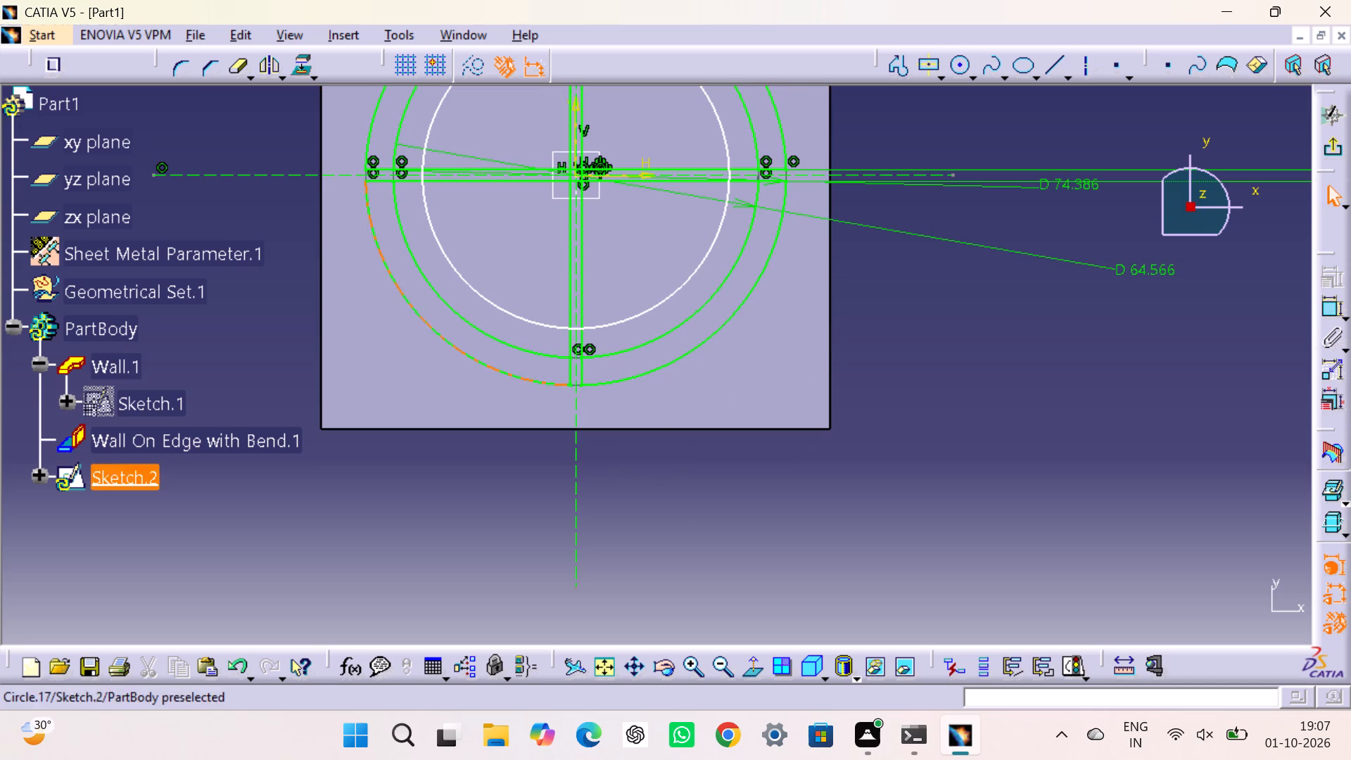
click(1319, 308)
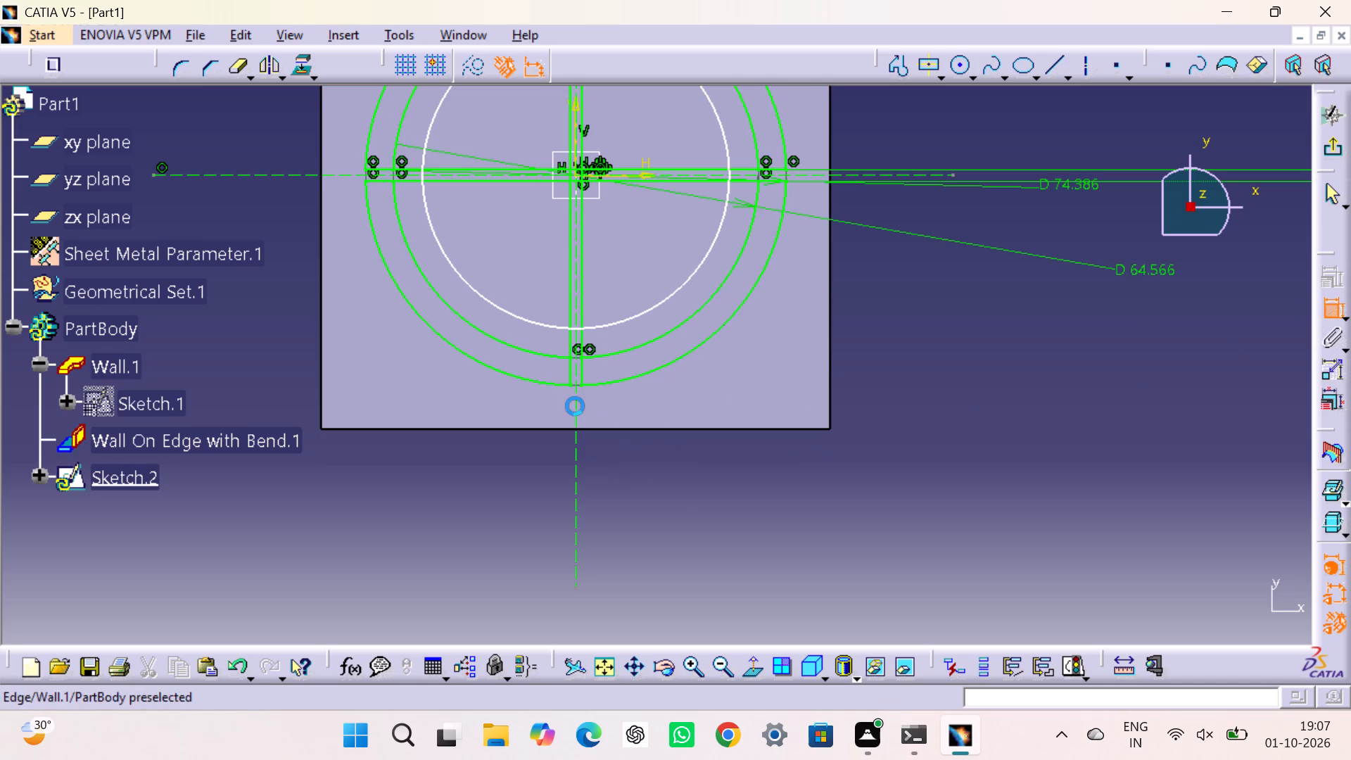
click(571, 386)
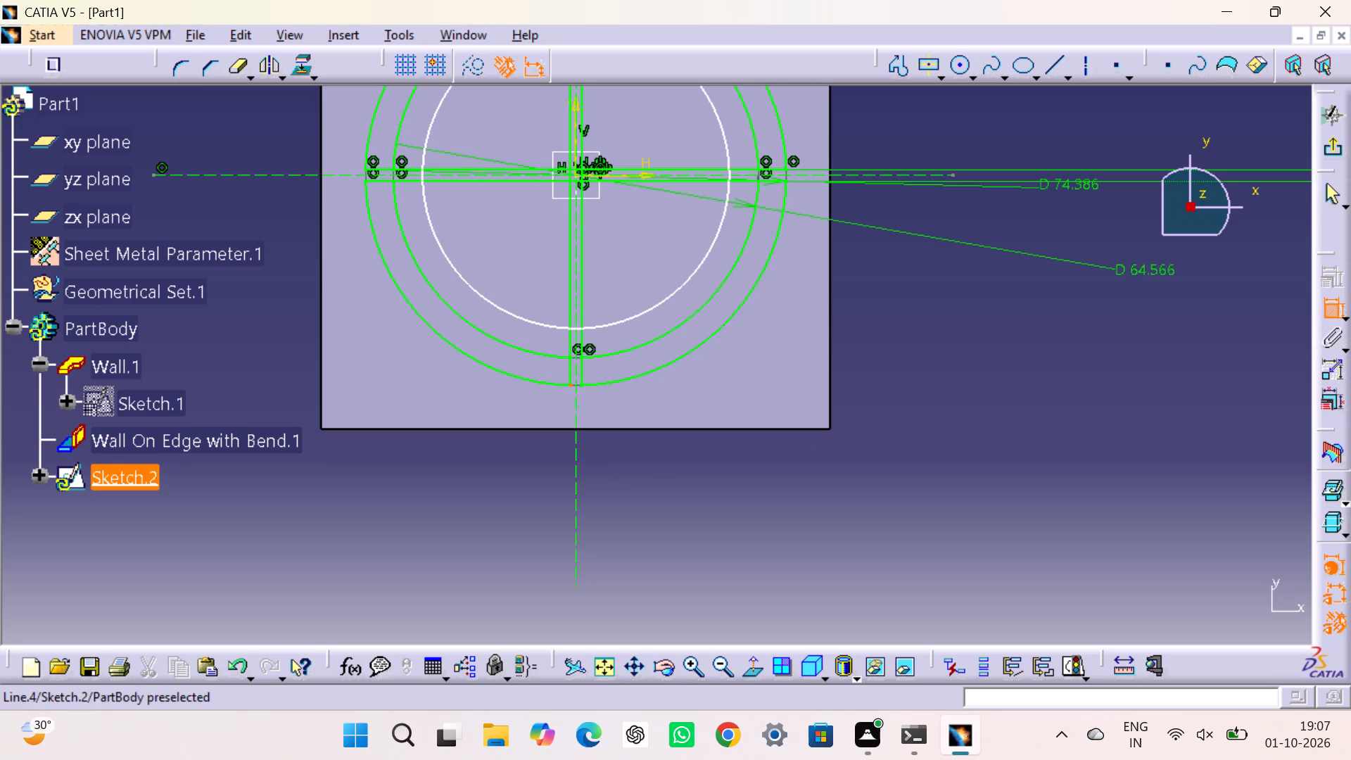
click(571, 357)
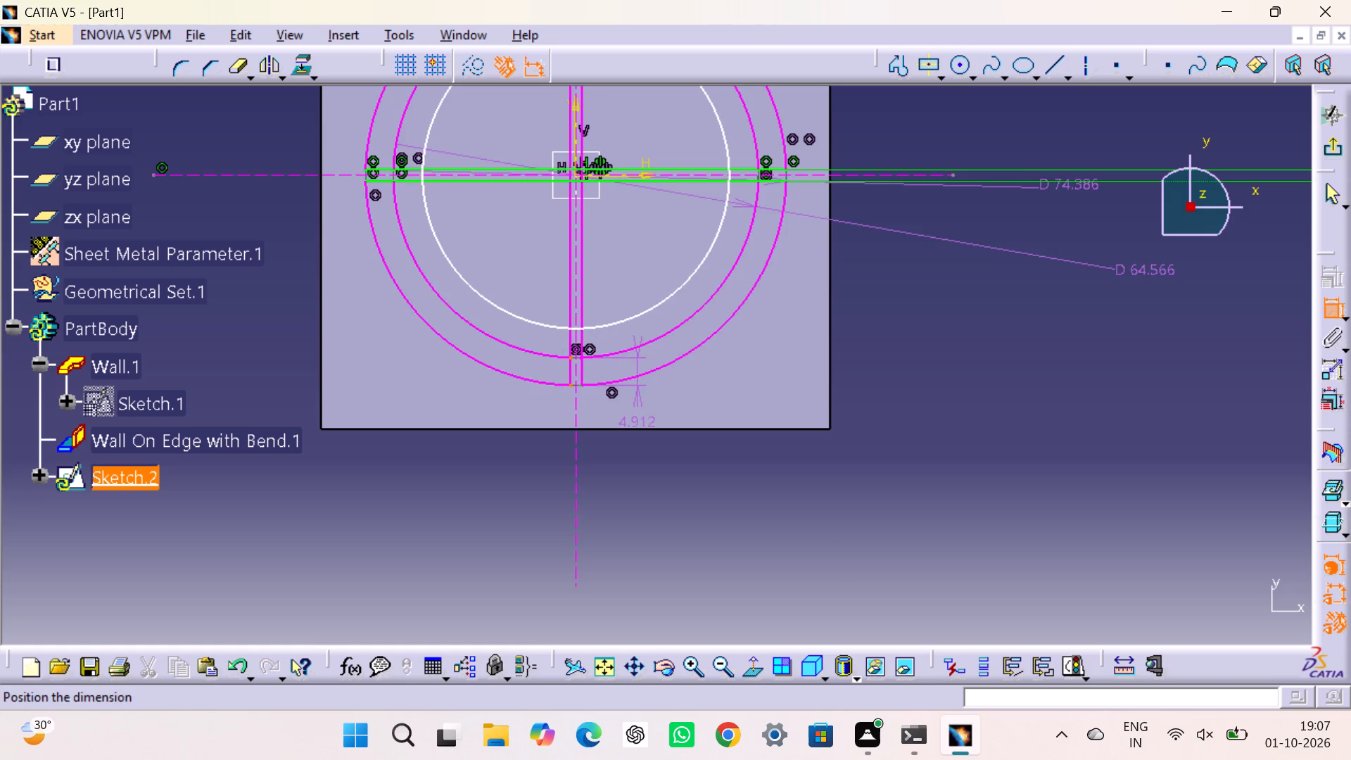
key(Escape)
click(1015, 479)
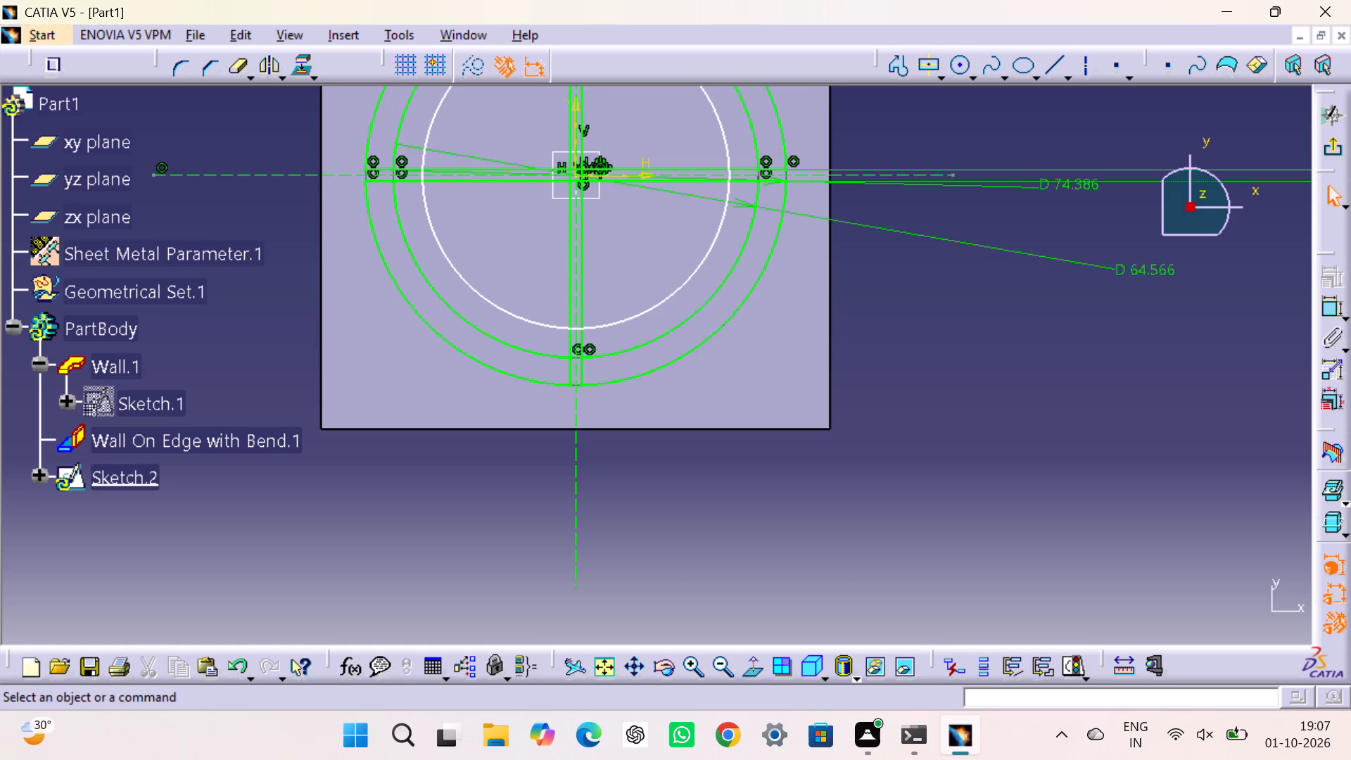
Constrain the offset between the new circle and the ring's inner circle to 3 mm.
click(1328, 307)
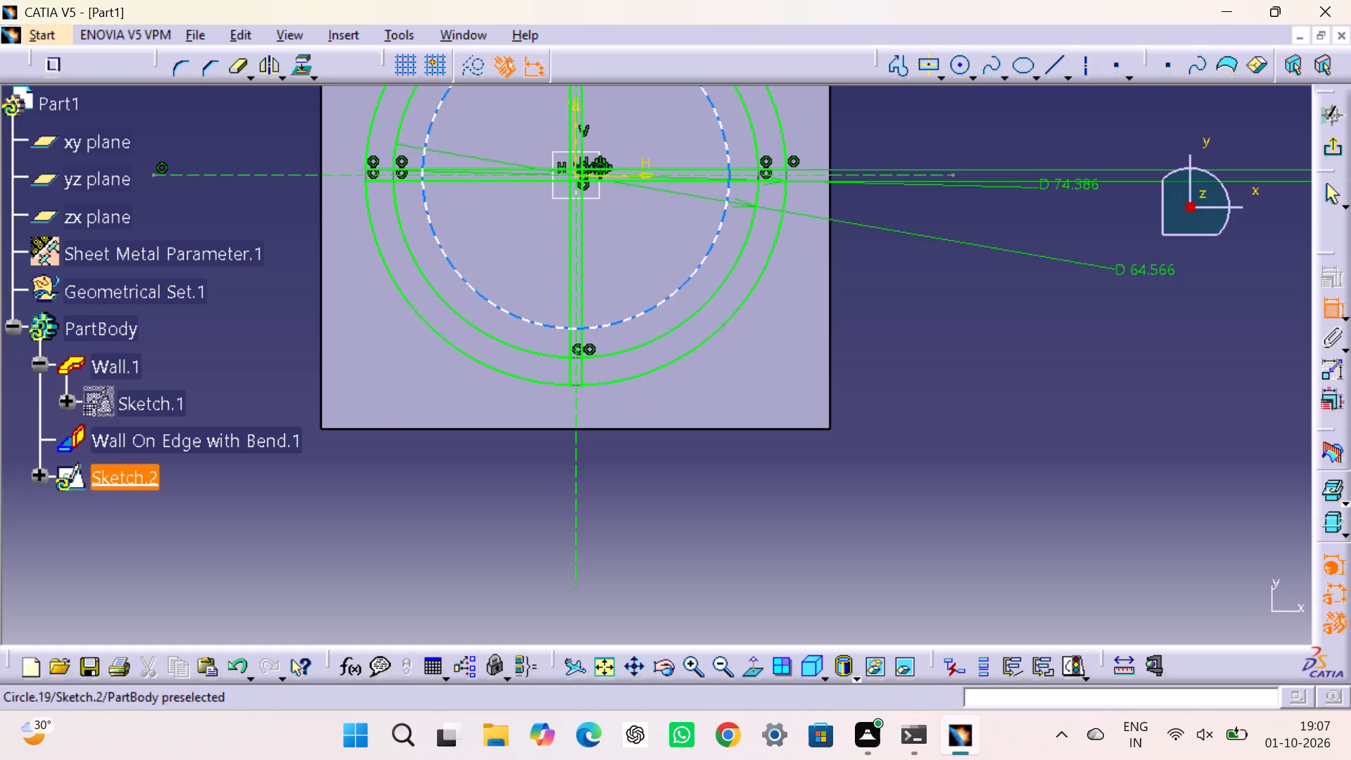
click(680, 288)
click(695, 314)
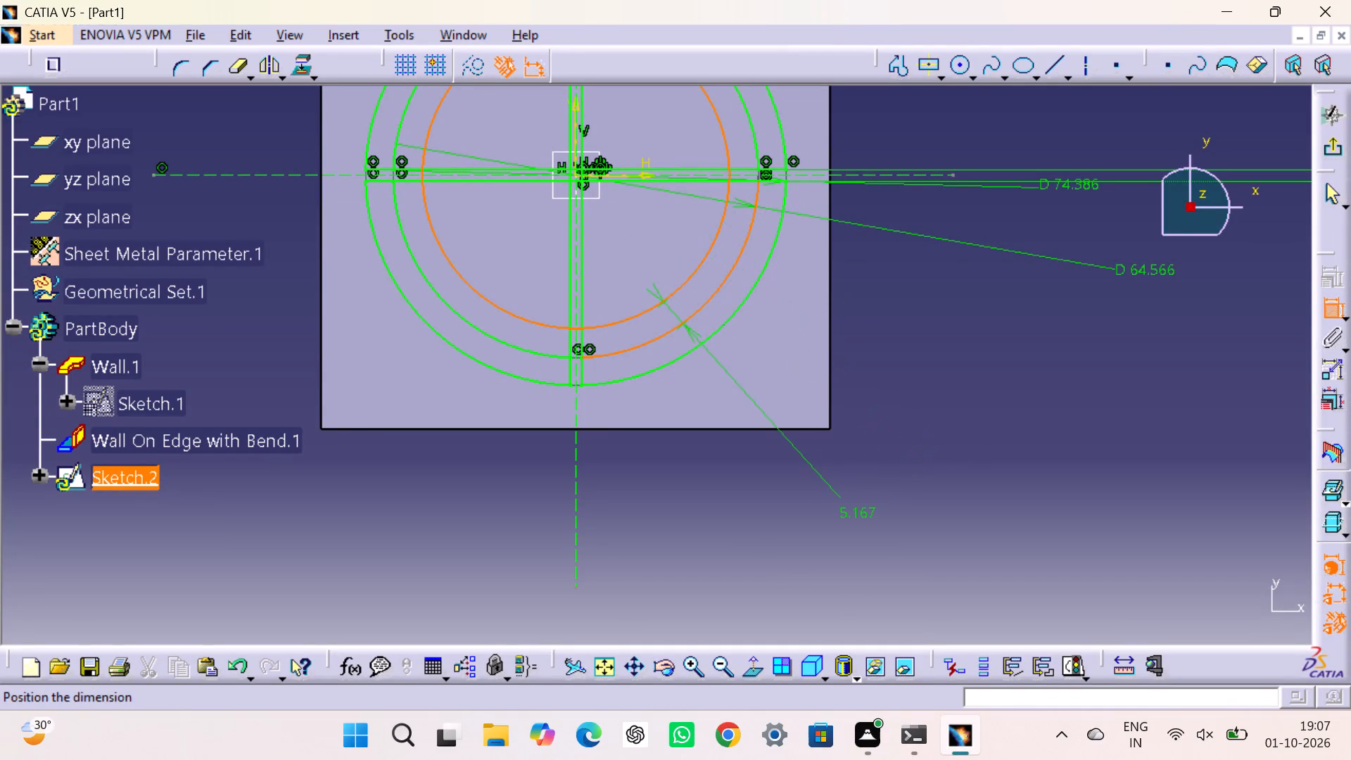
click(851, 522)
double_click(852, 518)
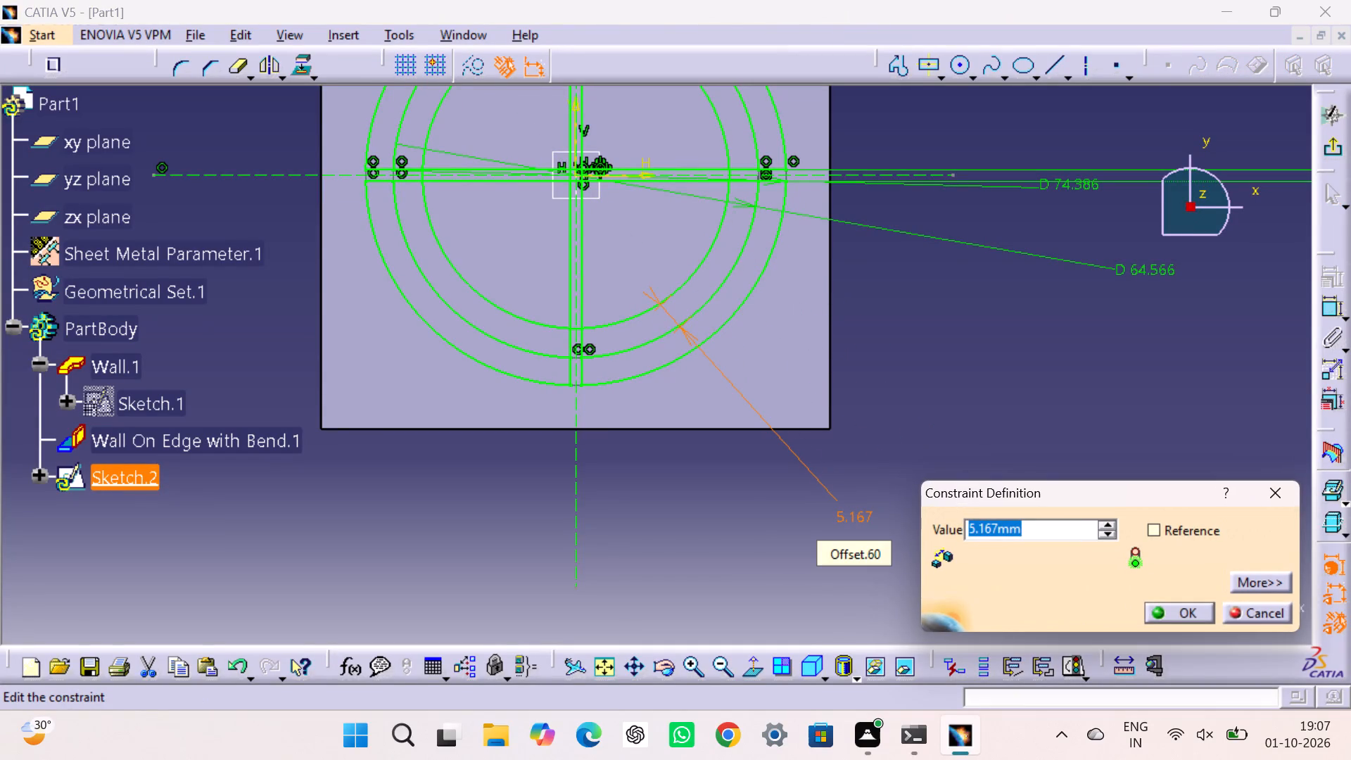
key(3)
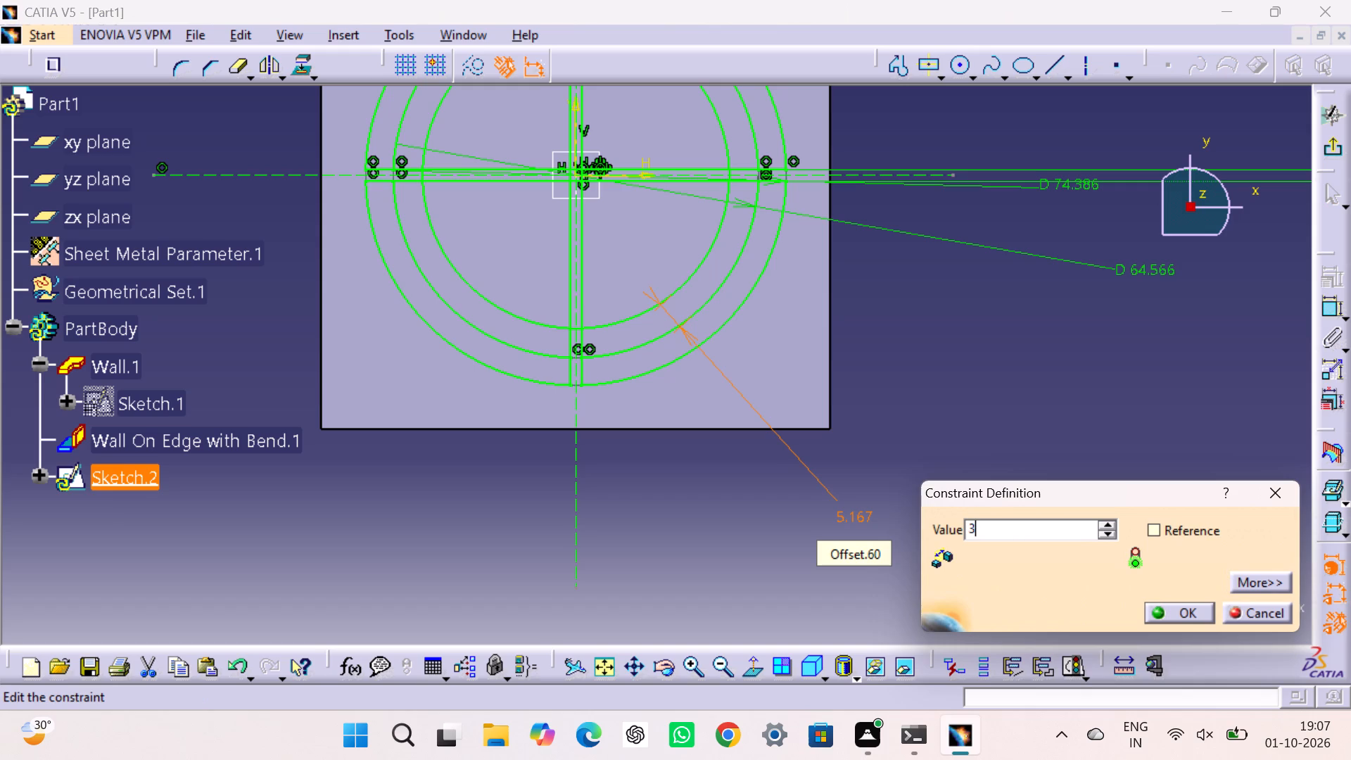
key(Return)
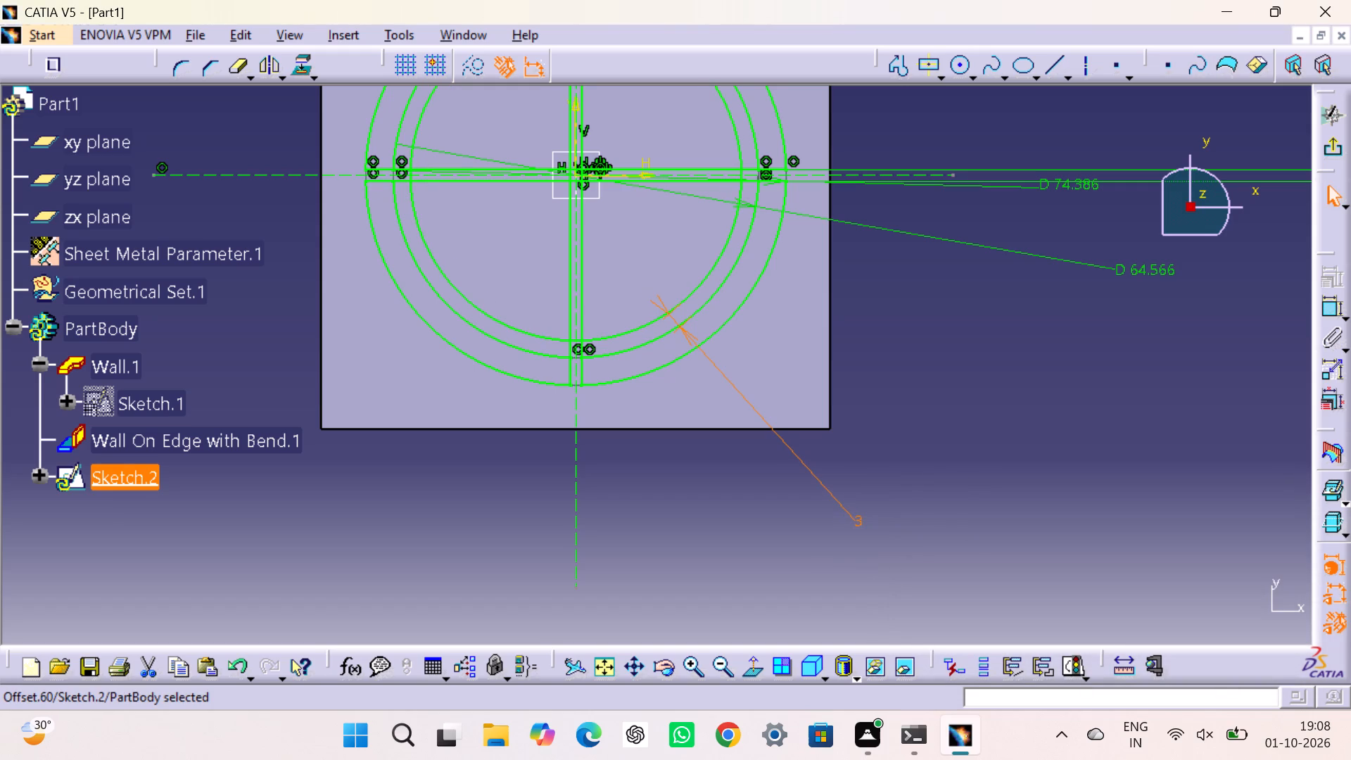
click(1127, 384)
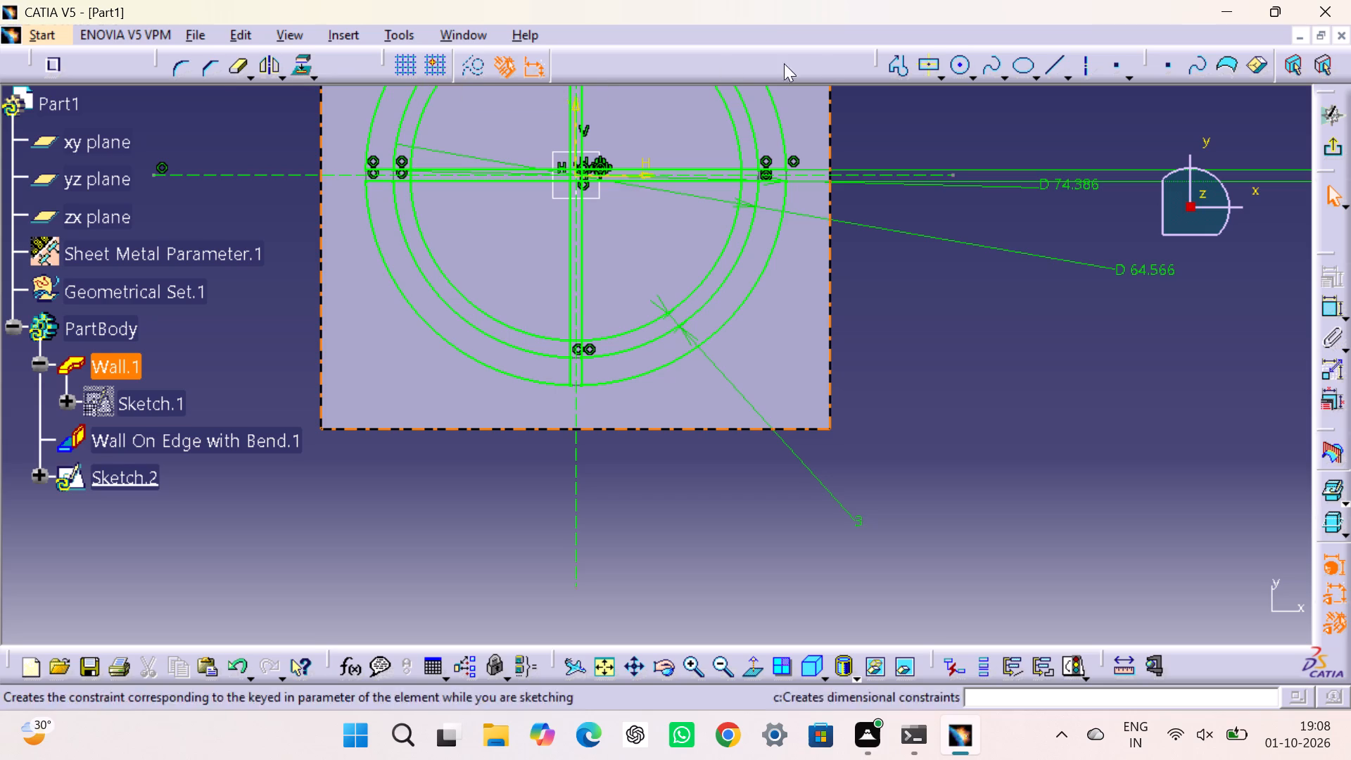
Draw another circle of about 26 mm radius centred on the sketch origin, inside the existing circles.
click(961, 61)
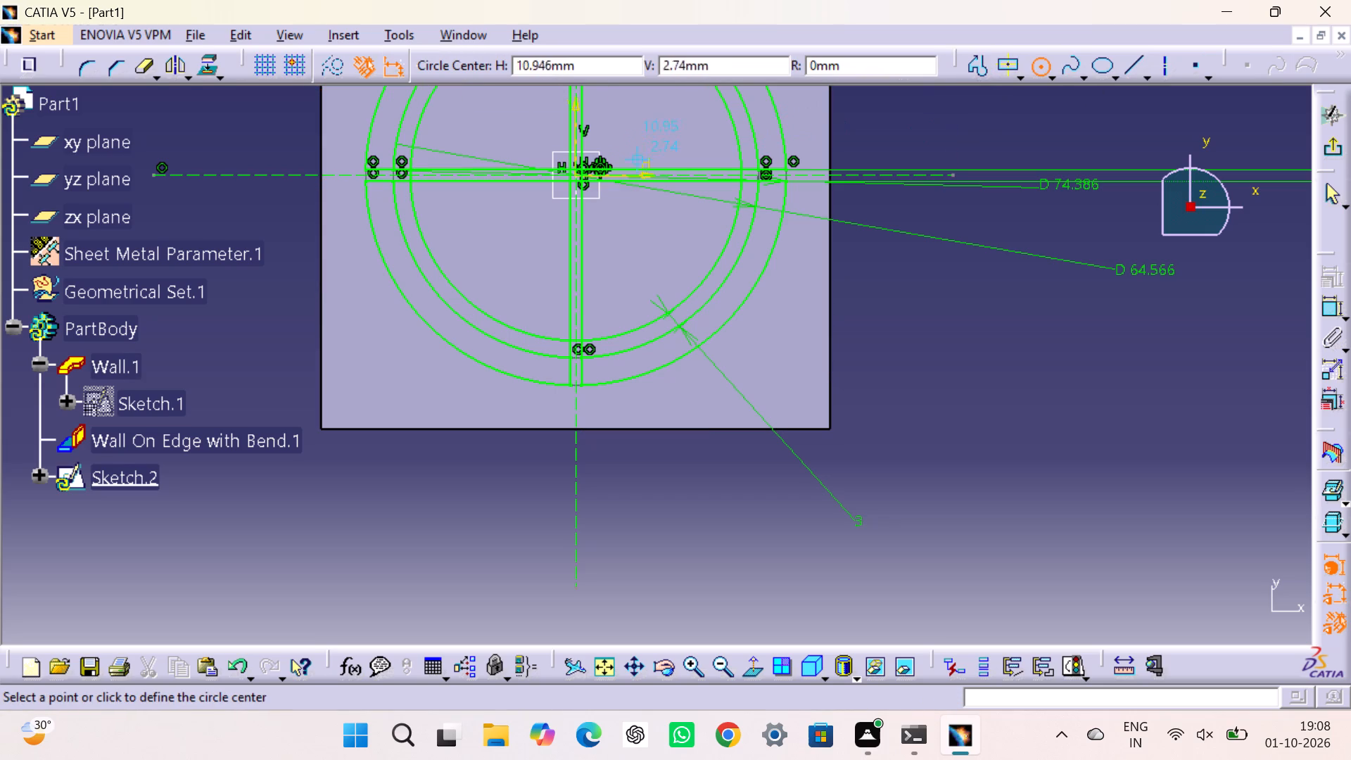
click(576, 175)
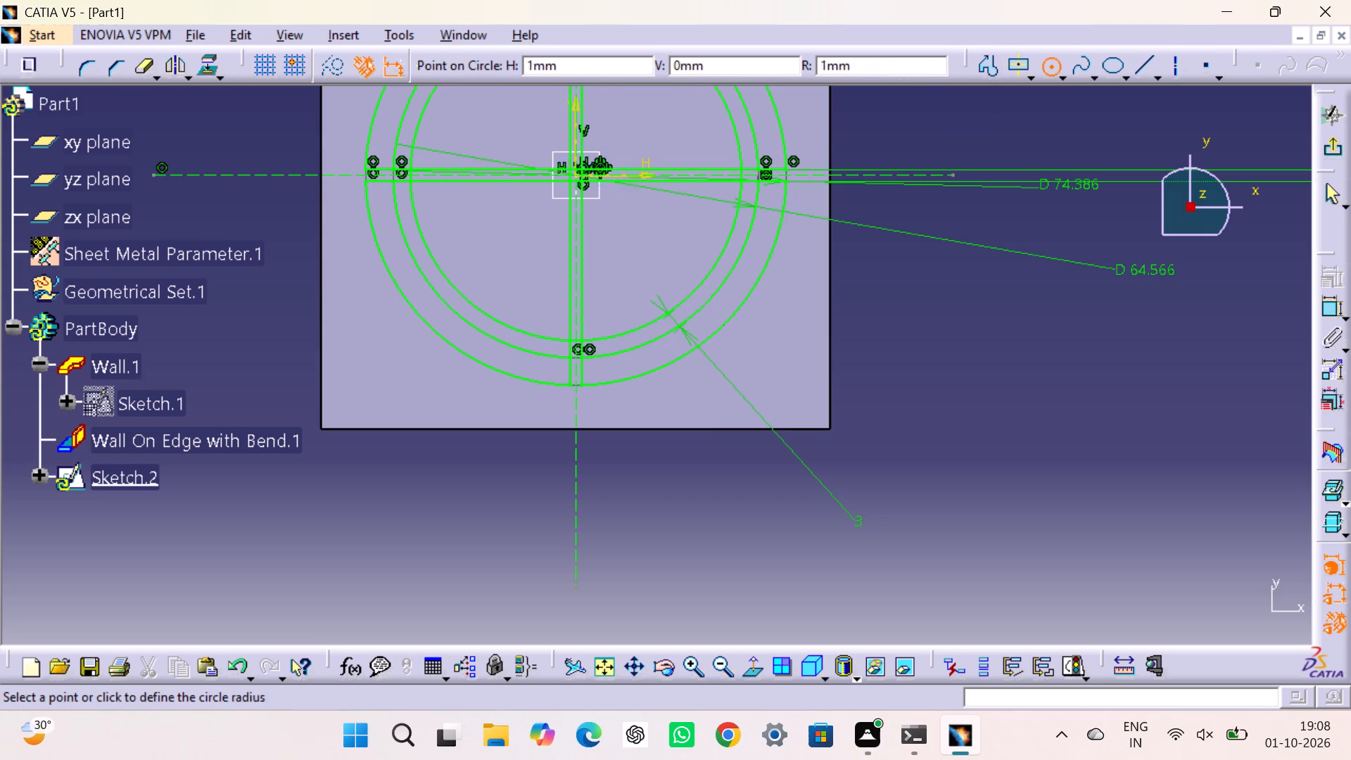
click(658, 293)
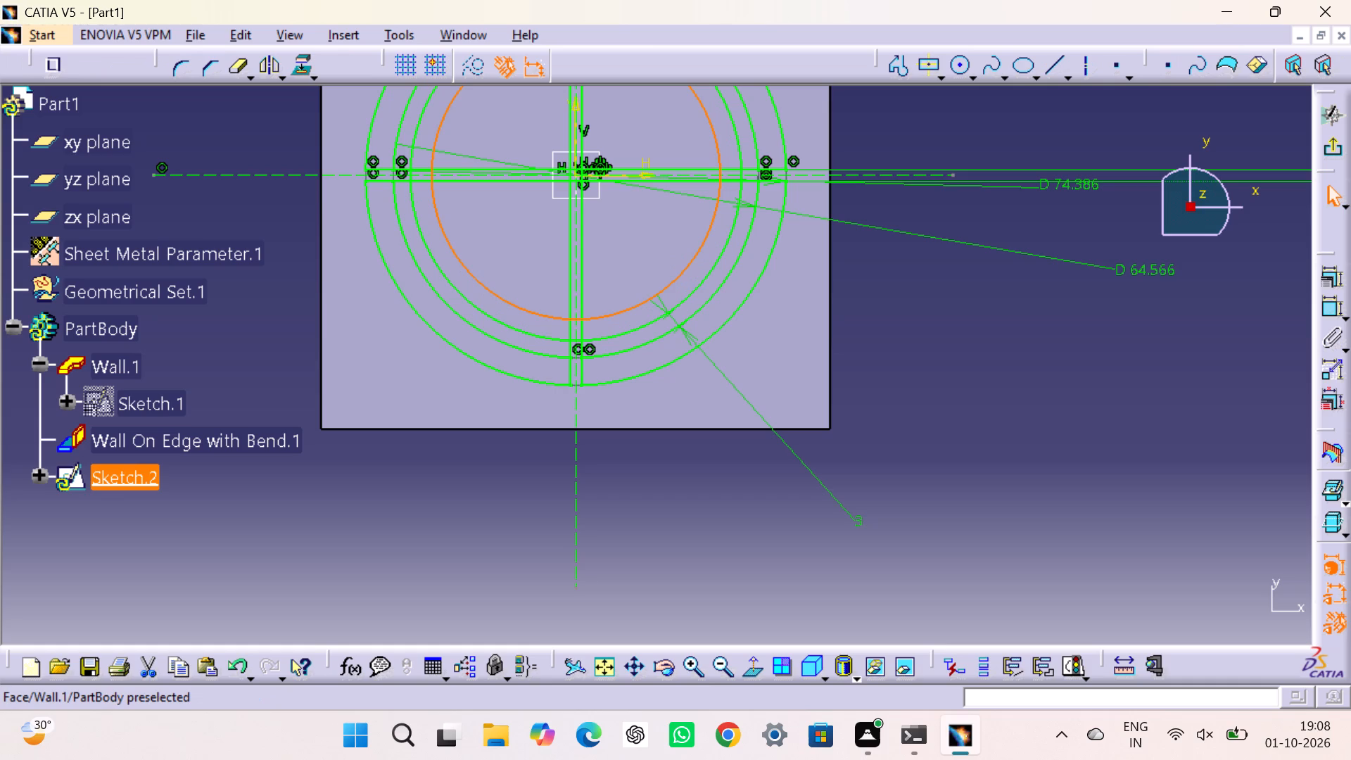
click(1023, 371)
key(Escape)
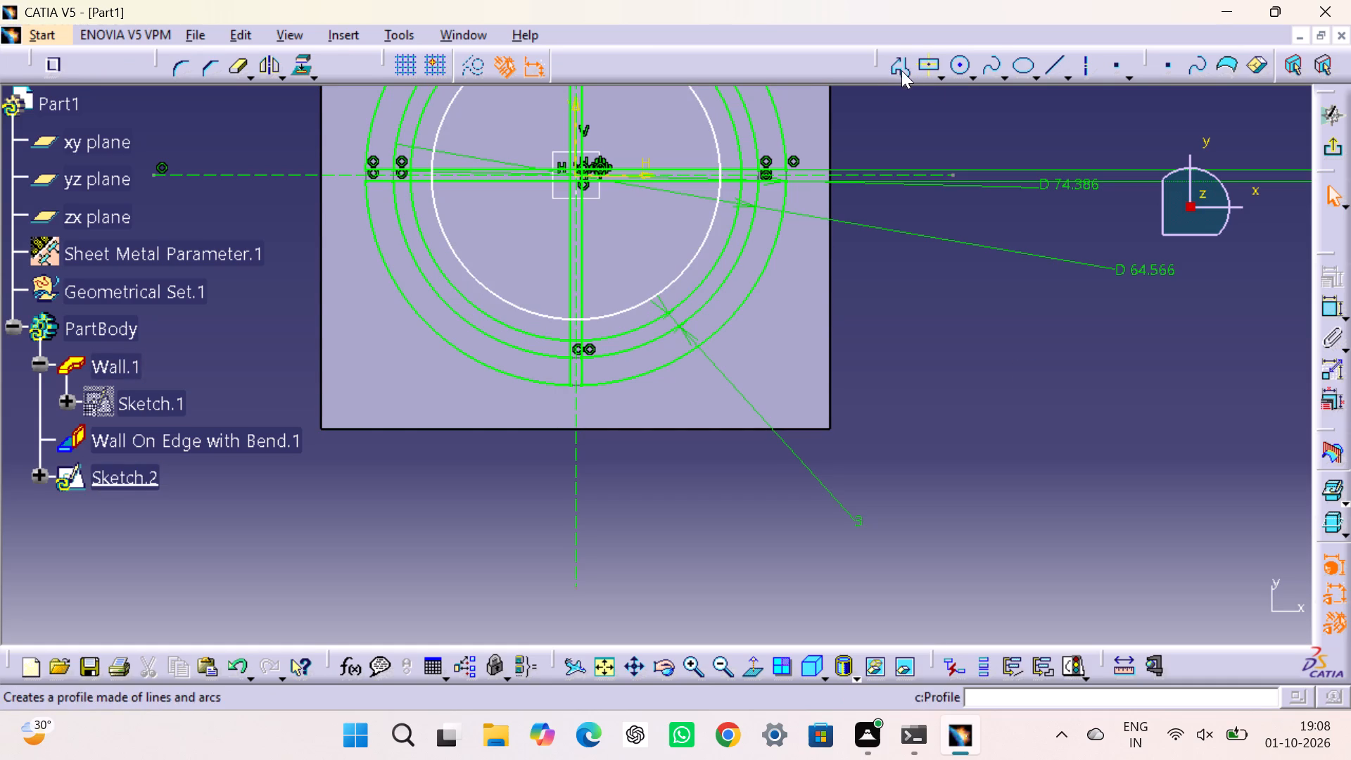
Quick Trim the segments of the two innermost circles lying between the vertical strip lines at the bottom of the sketch.
double_click(233, 63)
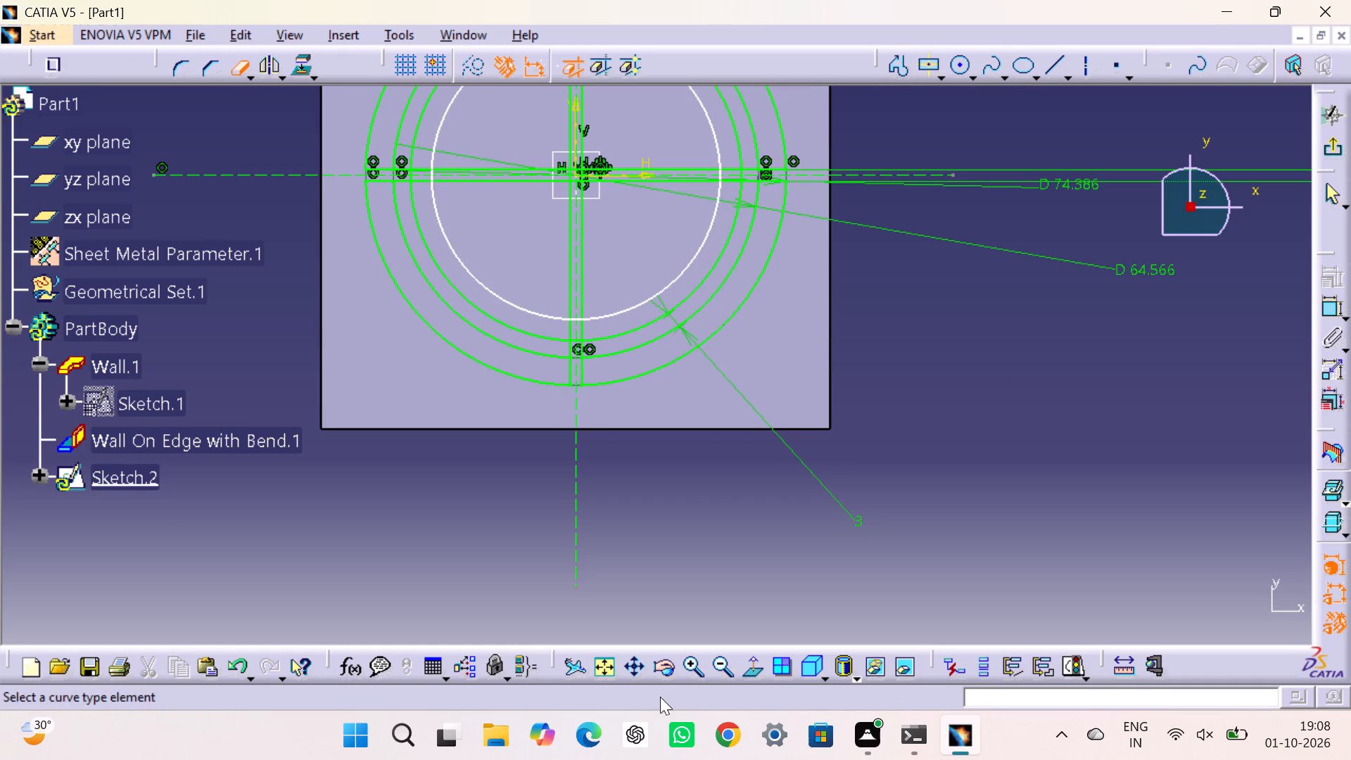
triple_click(692, 666)
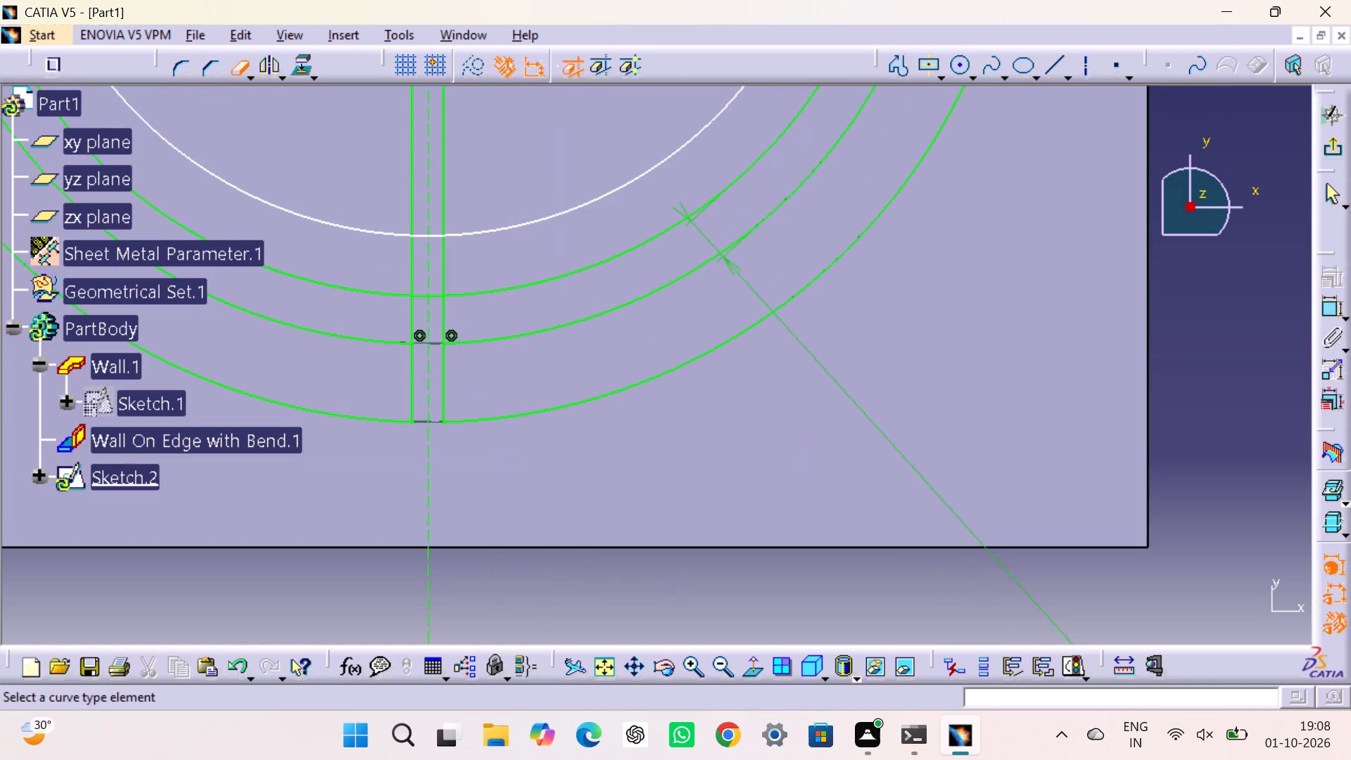
click(436, 295)
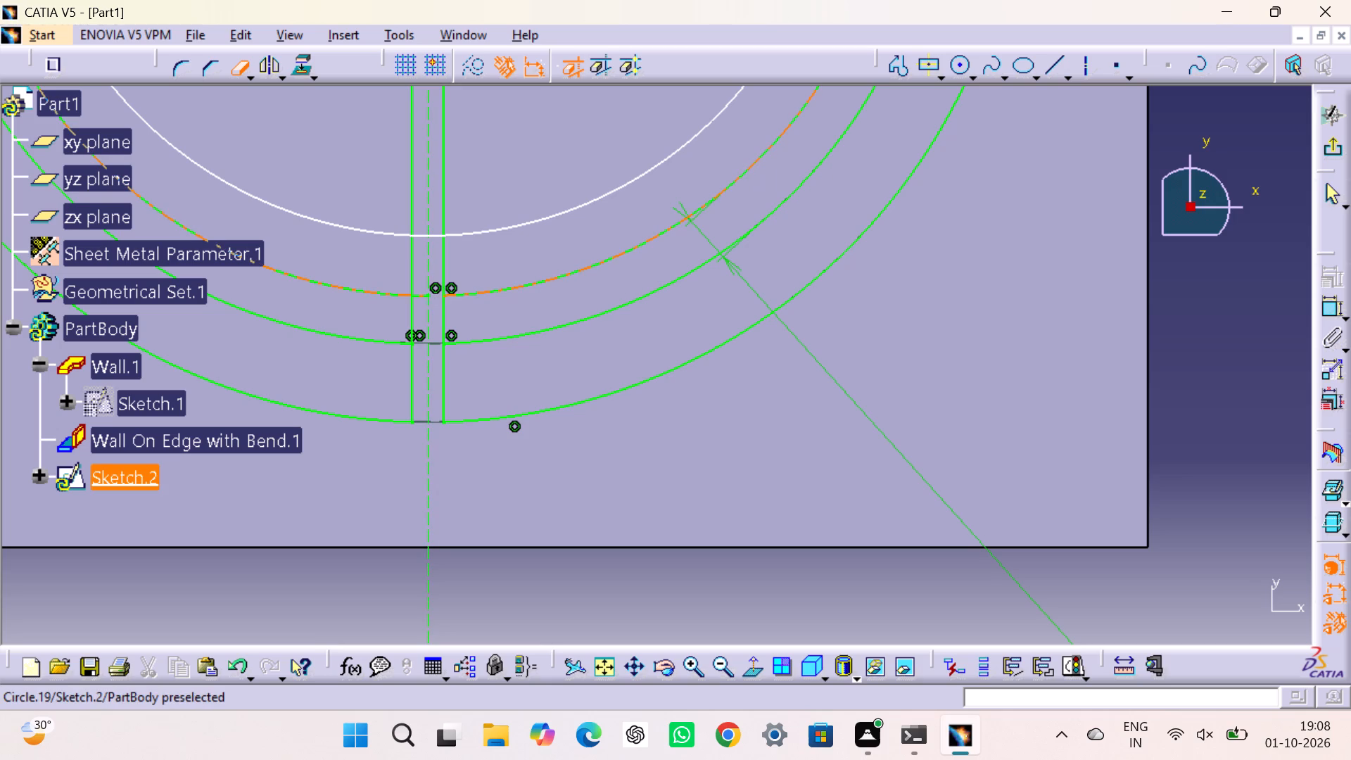
click(419, 295)
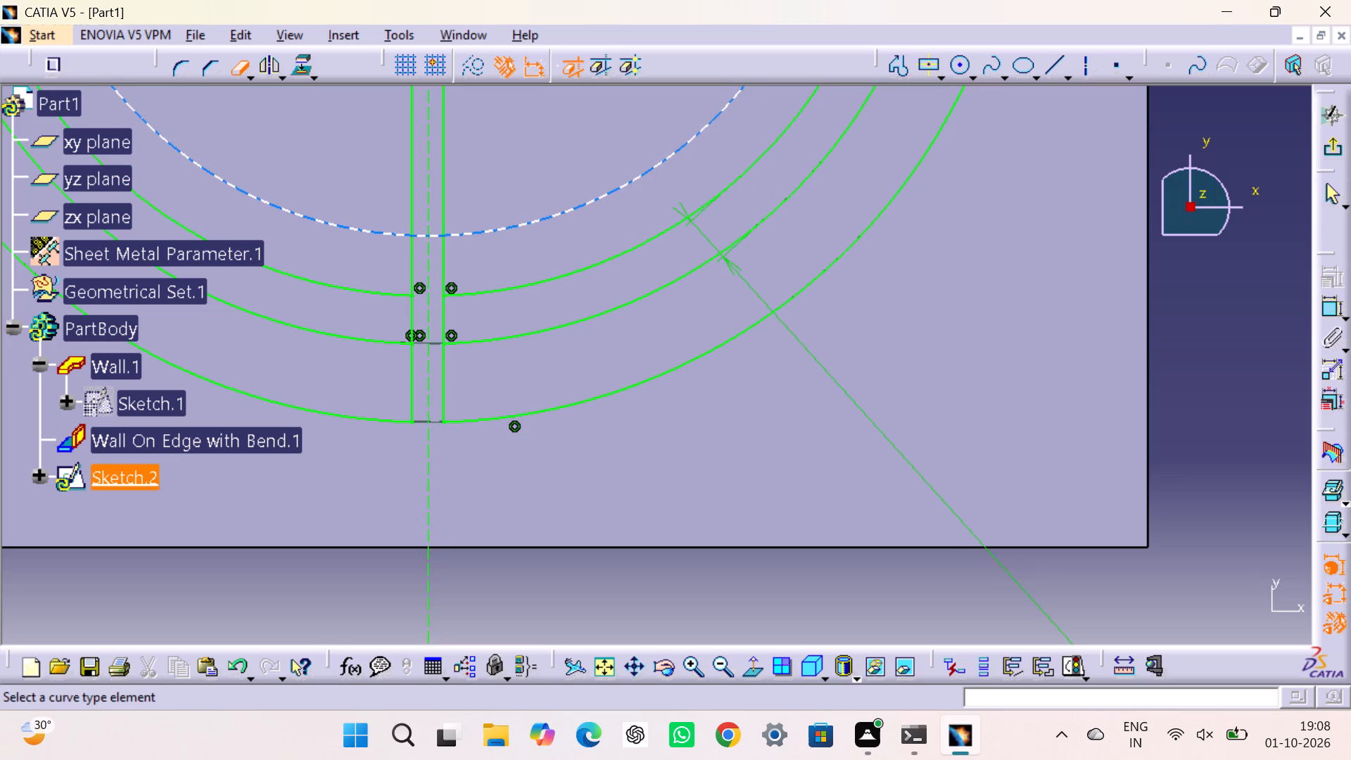
click(422, 236)
click(437, 235)
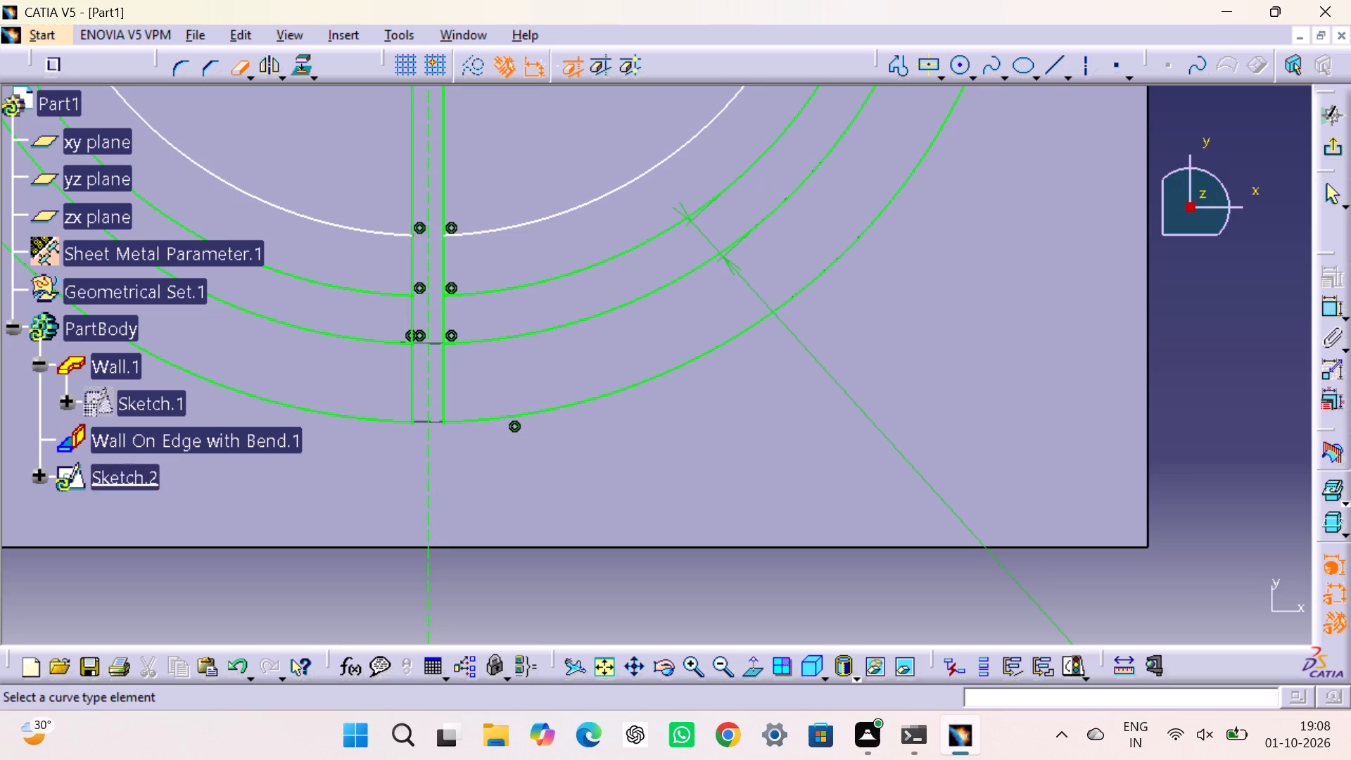
Constrain the offset between the innermost circle and the next circle outward to 3 mm.
click(1324, 306)
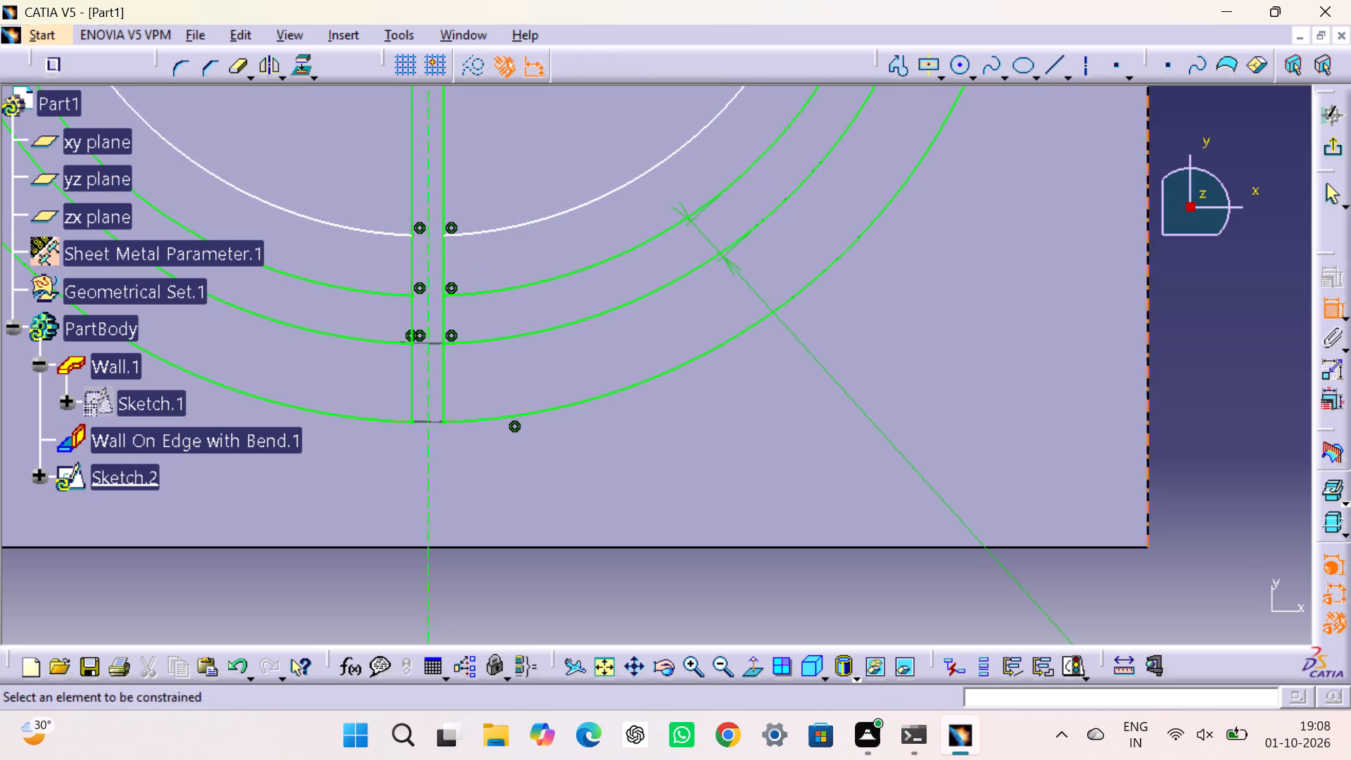
click(444, 295)
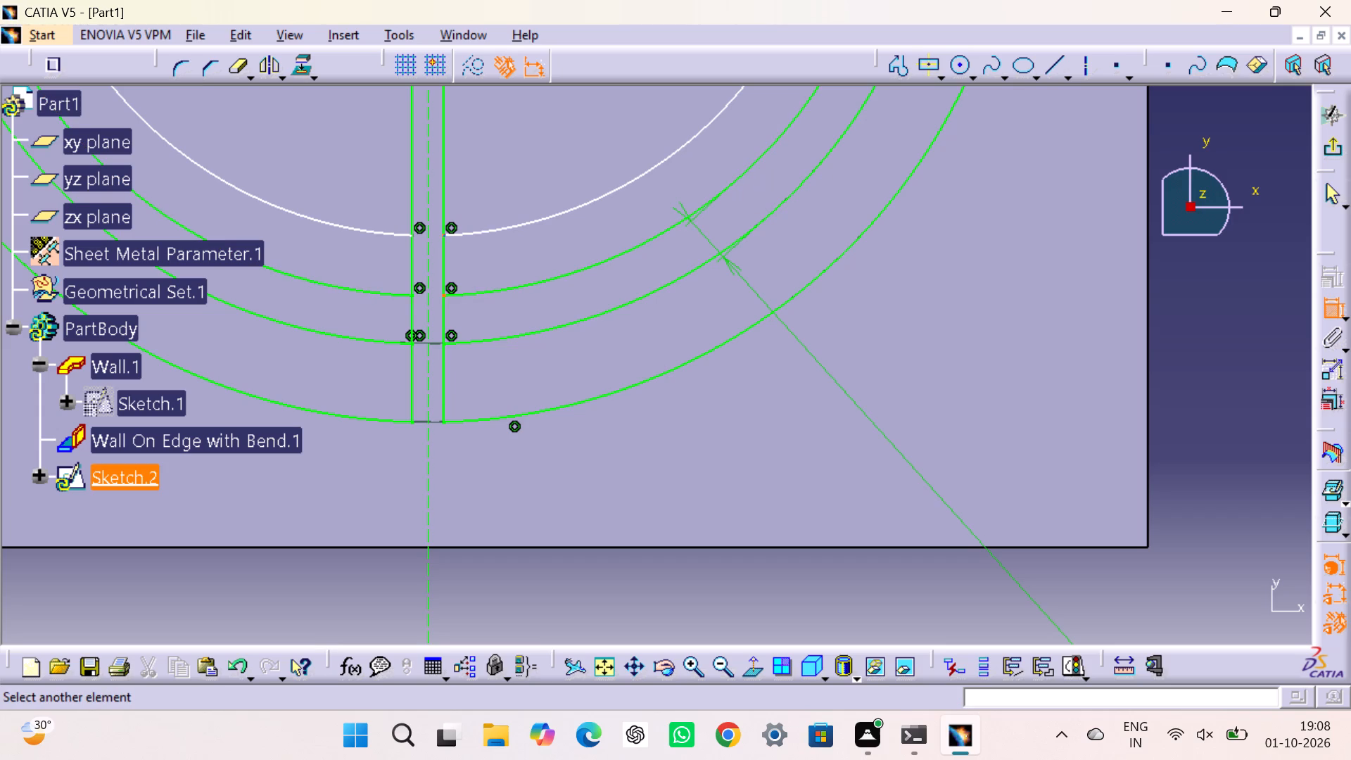
click(443, 236)
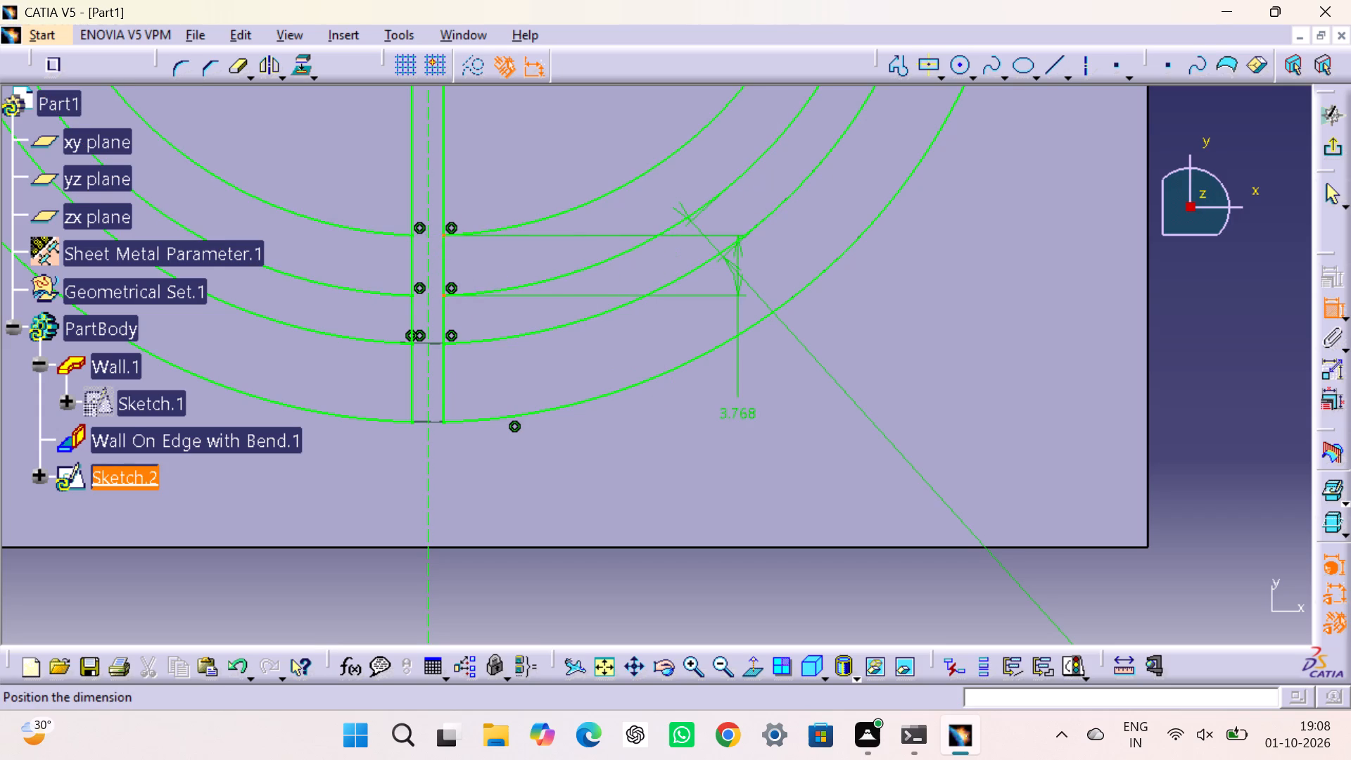
click(744, 422)
double_click(746, 418)
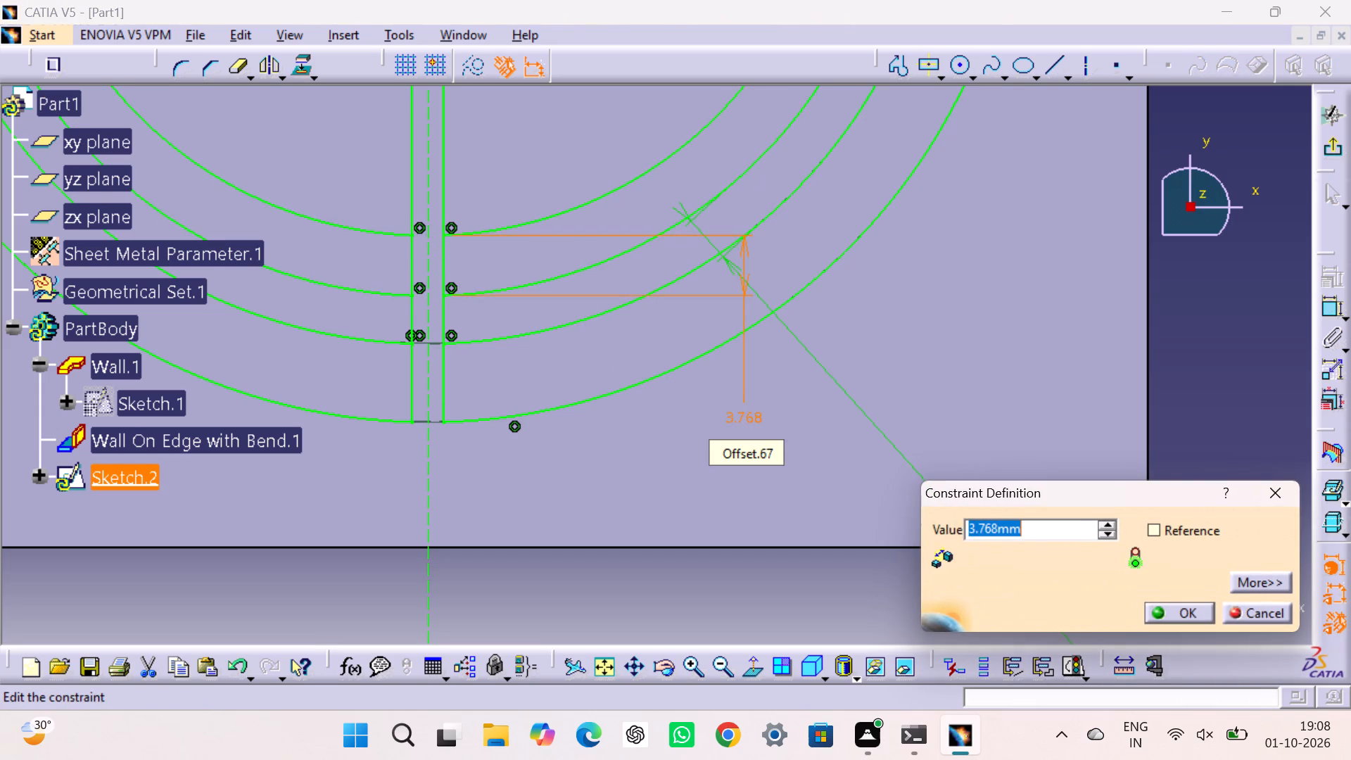
key(3)
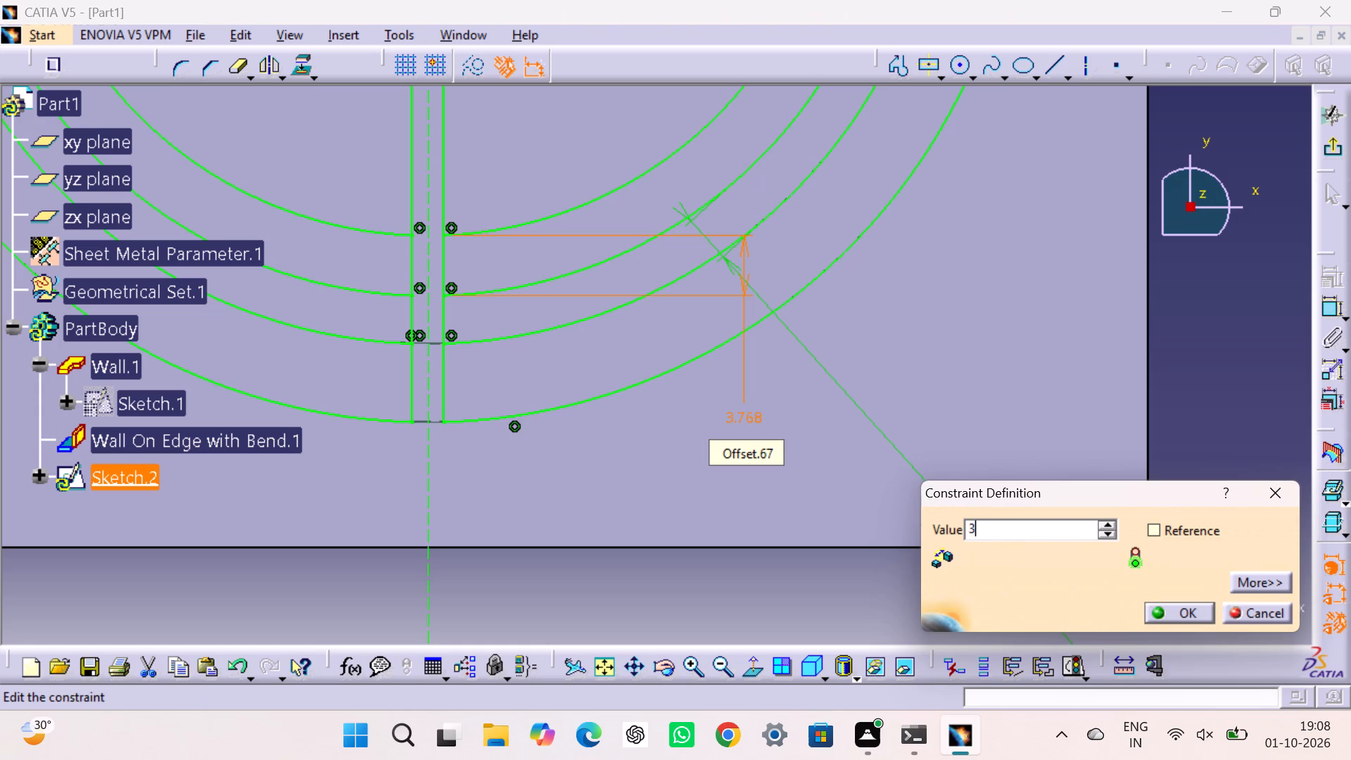
key(Return)
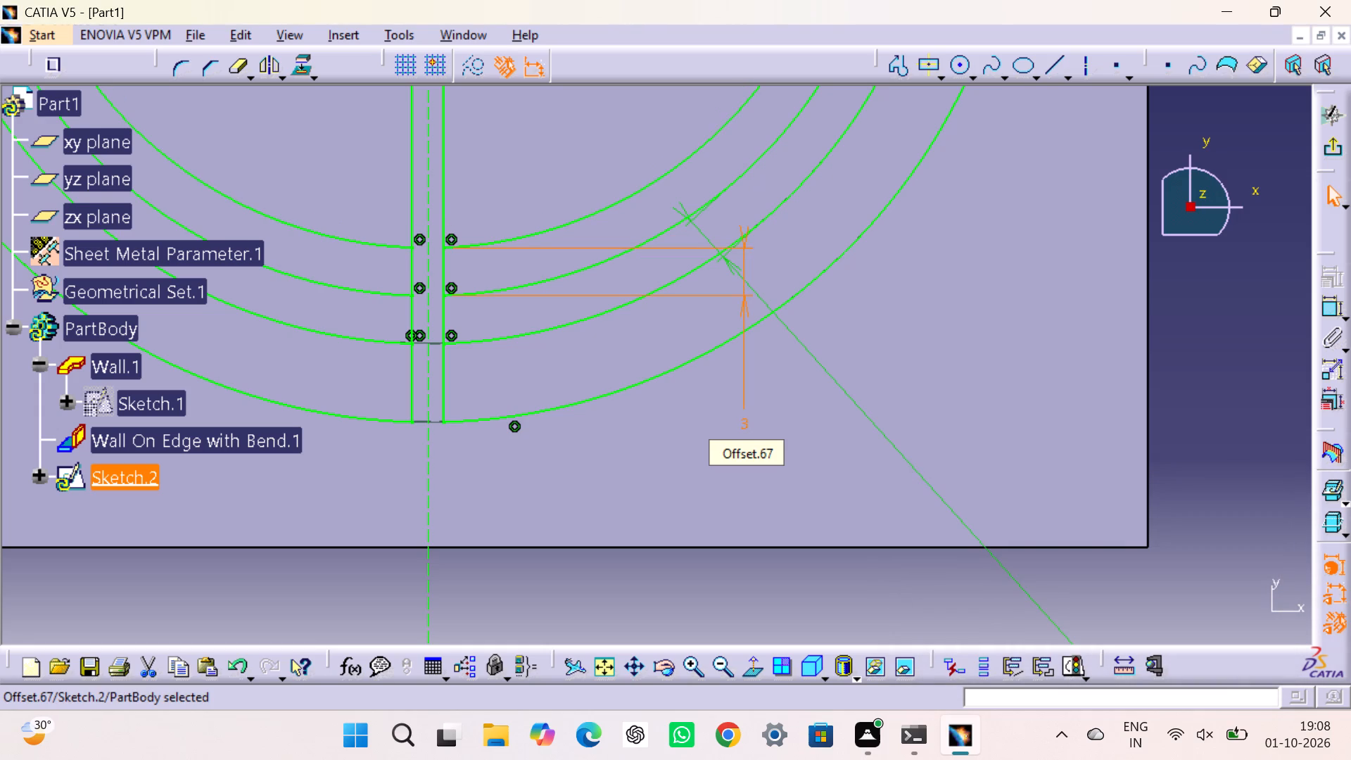
click(1238, 414)
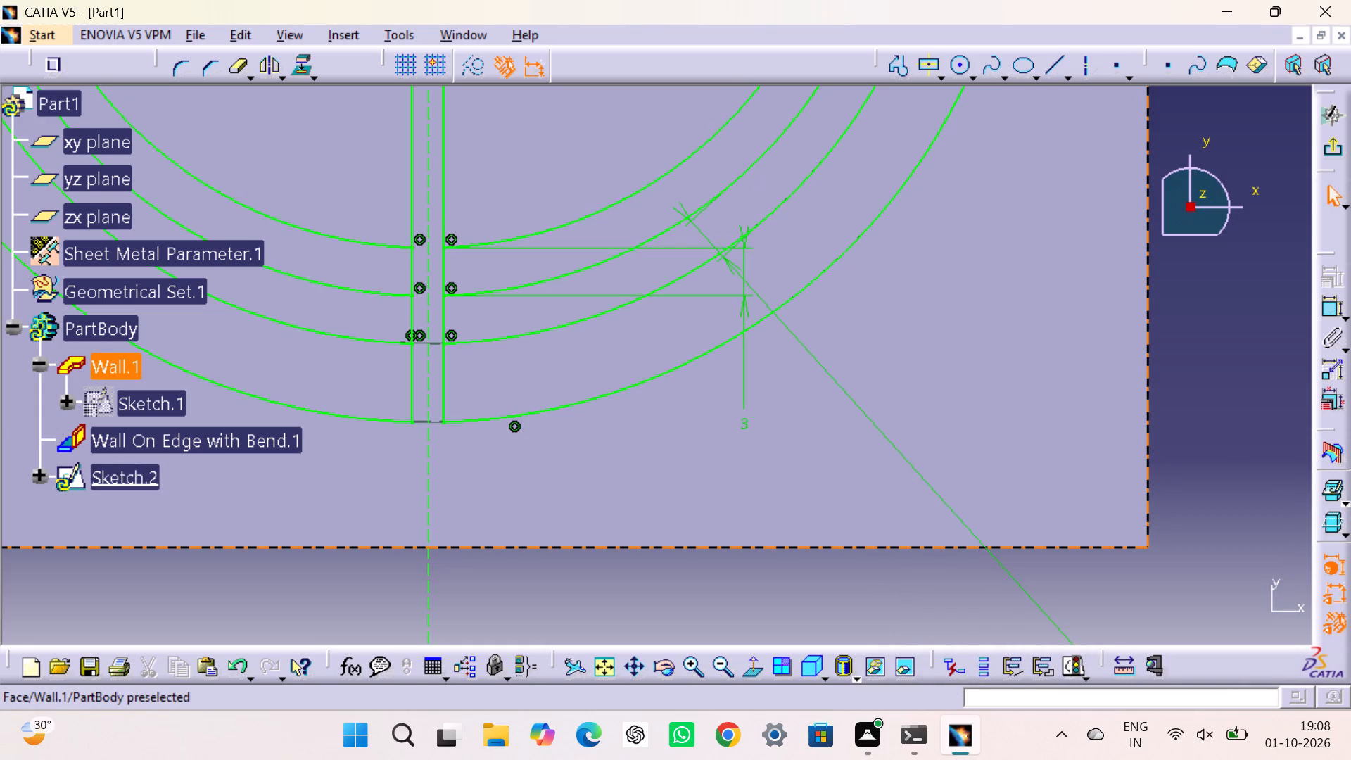
Quick Trim both vertical strip lines in the gap between the ring's inner circle and the adjacent smaller circle at the bottom.
double_click(232, 68)
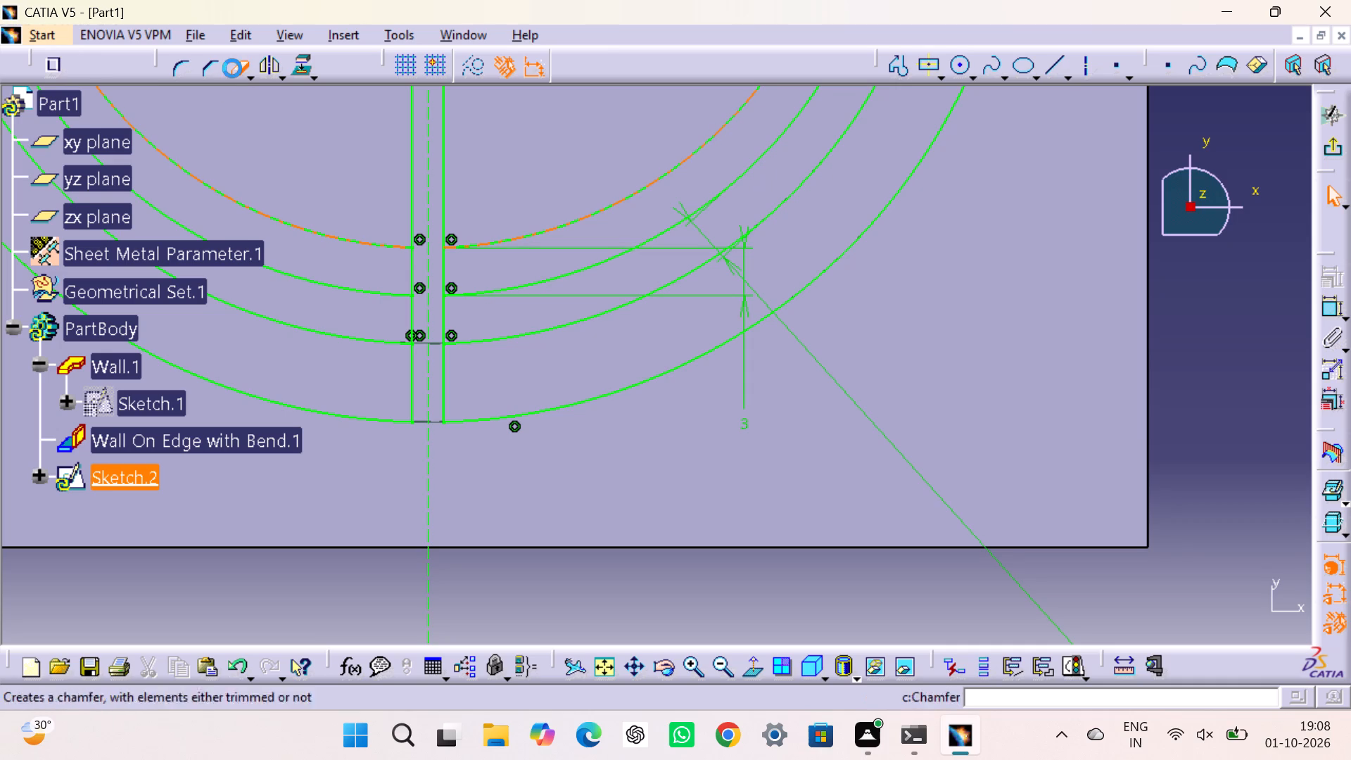
middle_drag(509, 154, 529, 331)
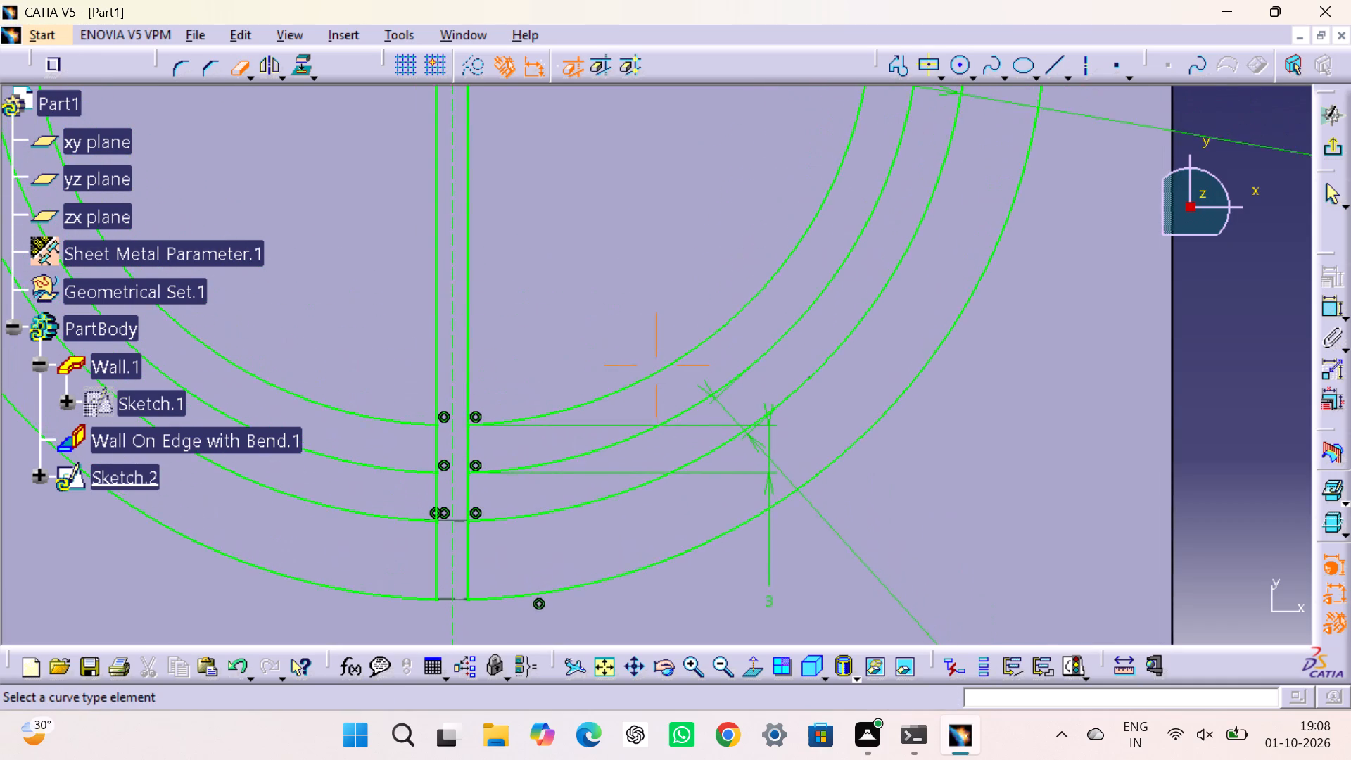
middle_drag(529, 331, 545, 383)
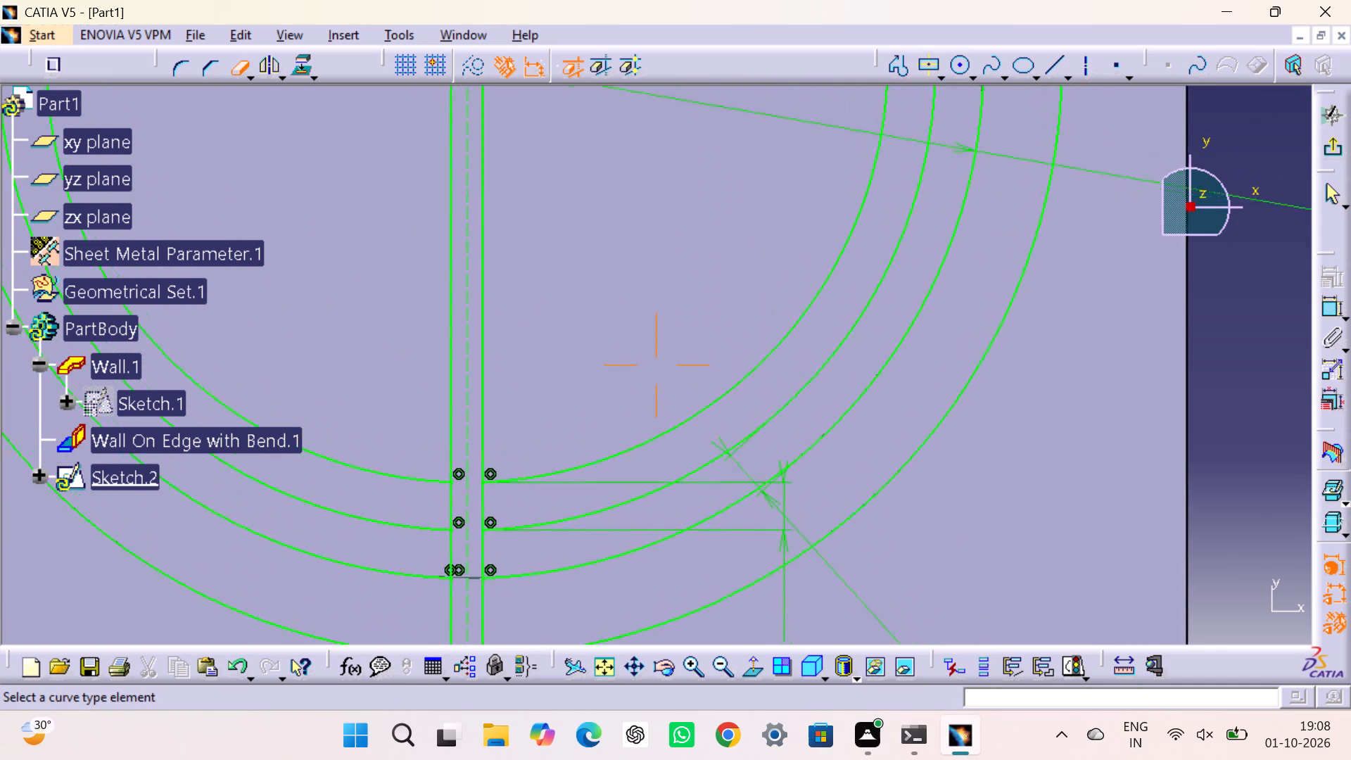
middle_drag(545, 383, 577, 327)
click(516, 497)
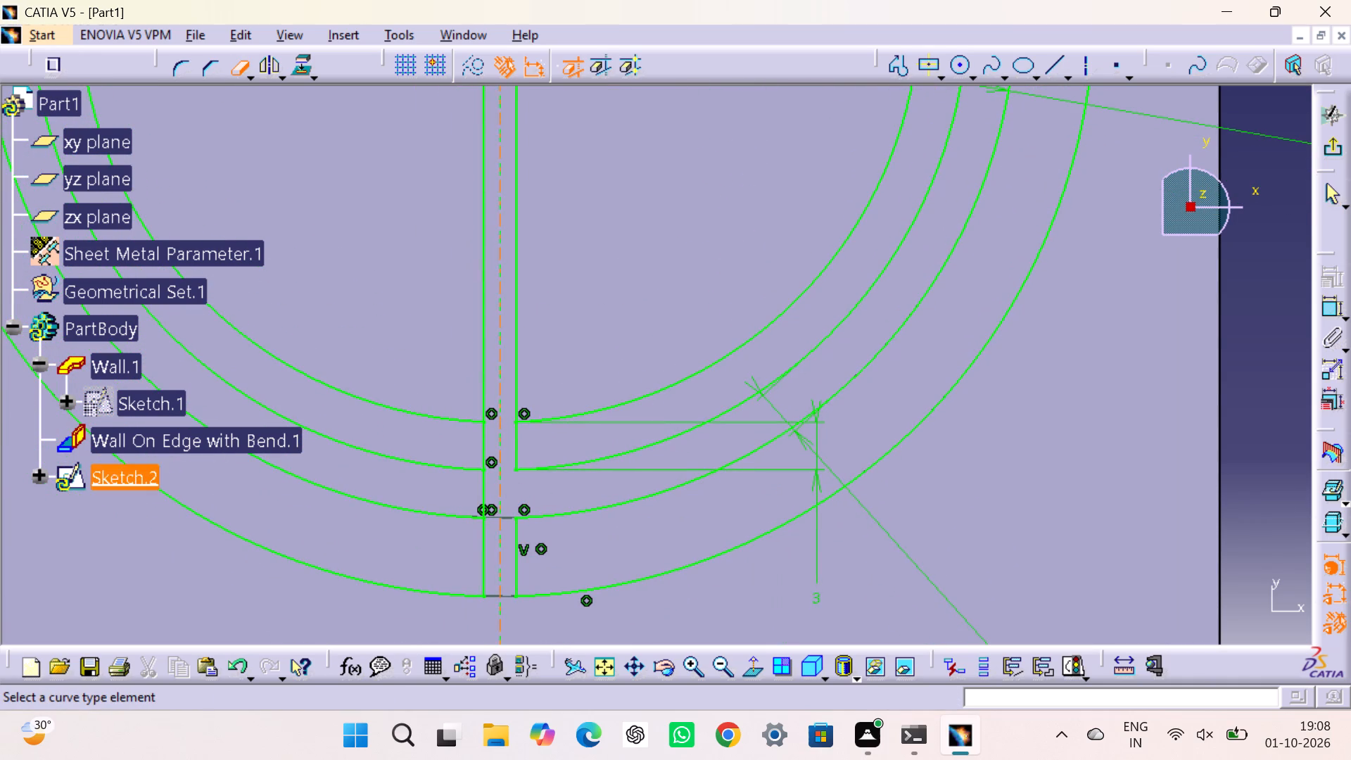
click(483, 491)
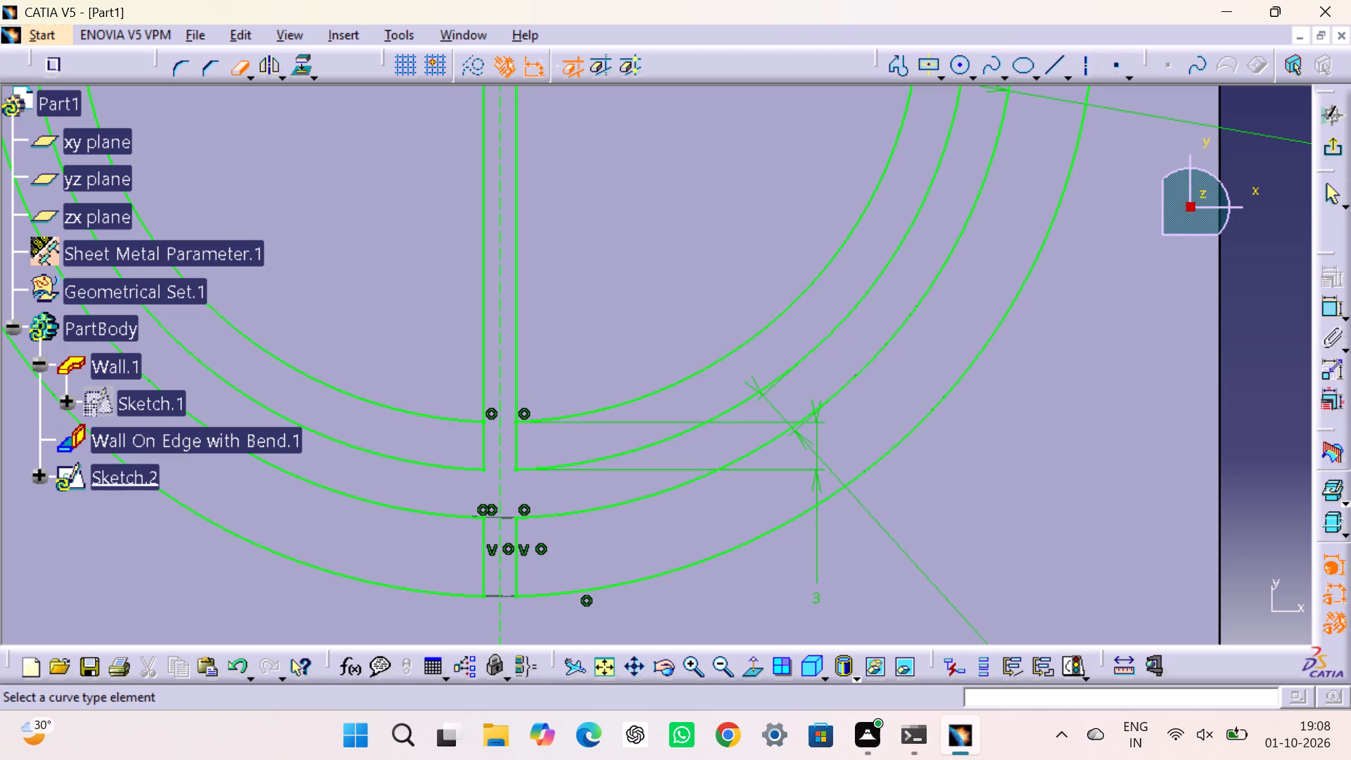
On the sketch's right side, Quick Trim both horizontal strip lines inside the first 3 mm gap and the two innermost circles between those lines.
middle_drag(696, 288, 609, 524)
middle_drag(702, 343, 639, 432)
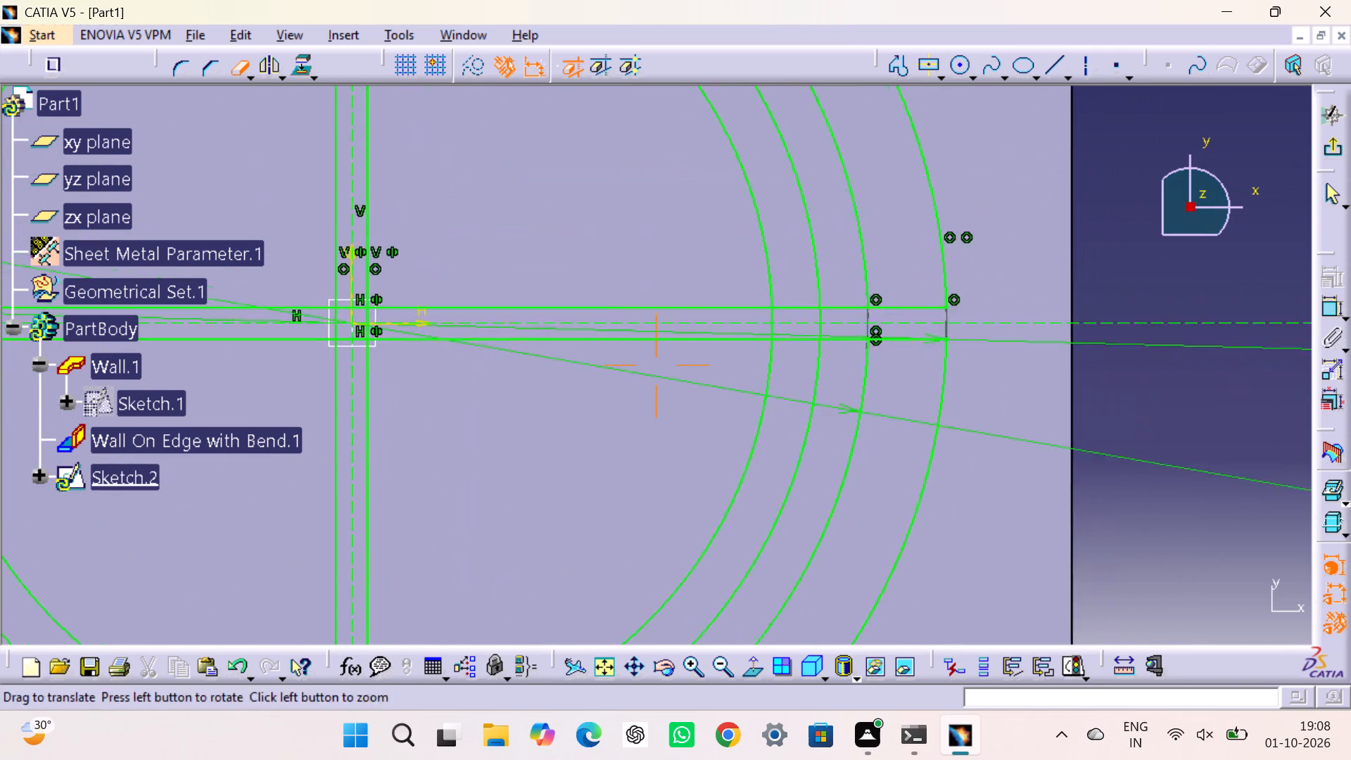
middle_drag(639, 432, 578, 479)
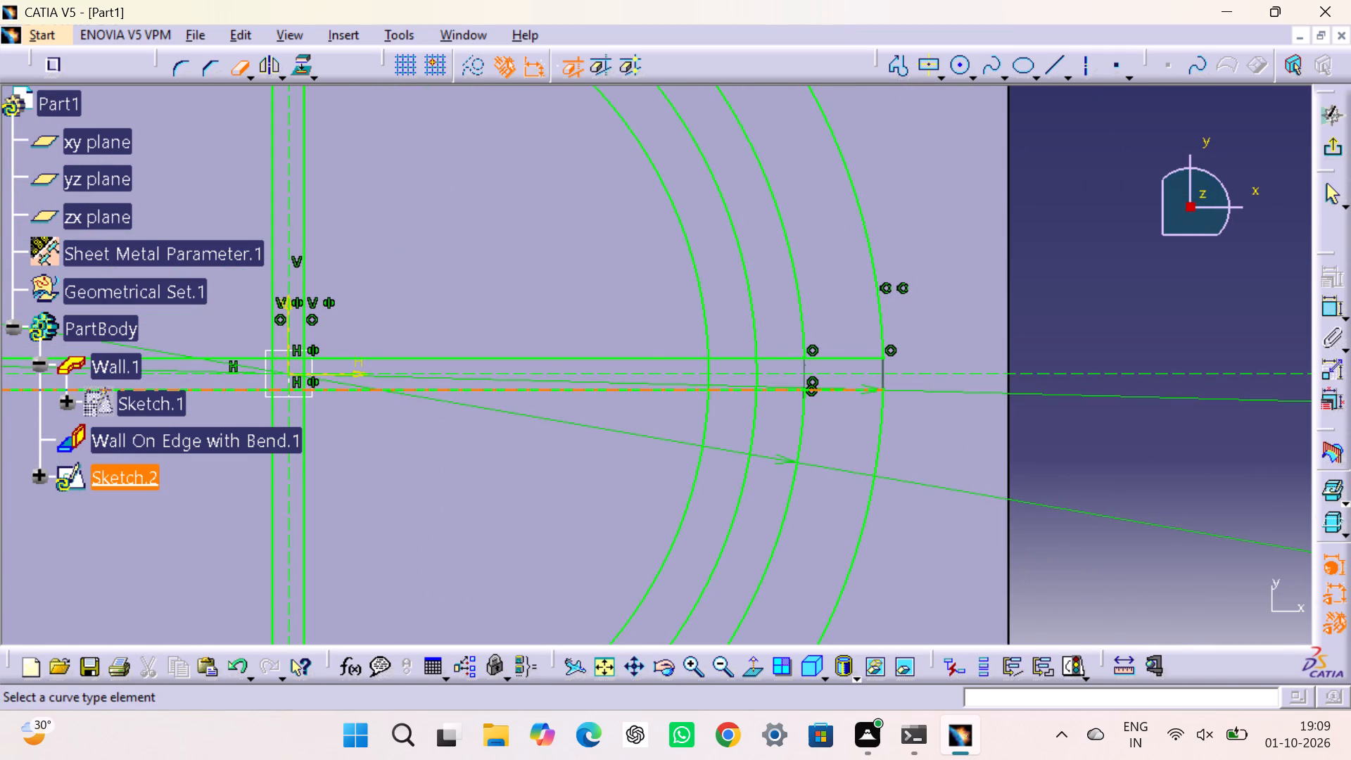
click(778, 390)
click(784, 360)
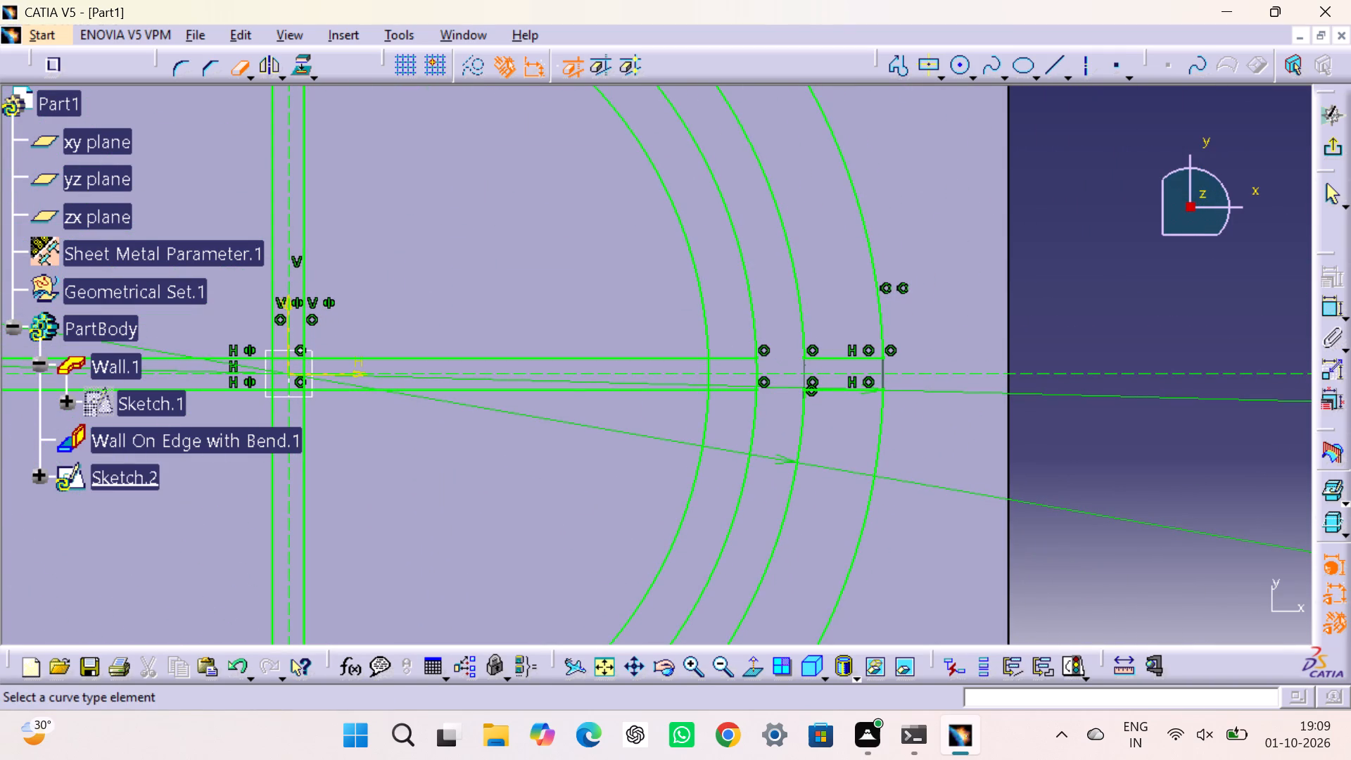
click(709, 367)
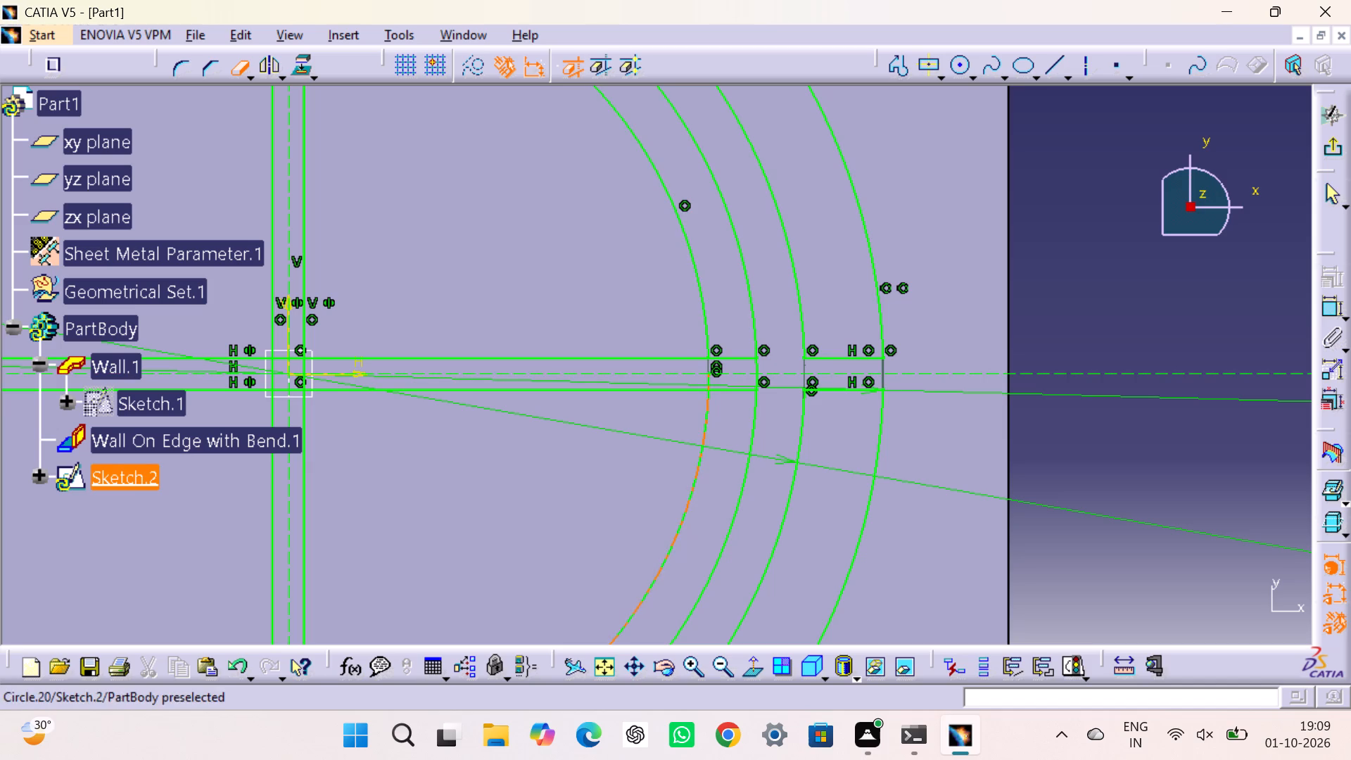
click(709, 383)
click(756, 381)
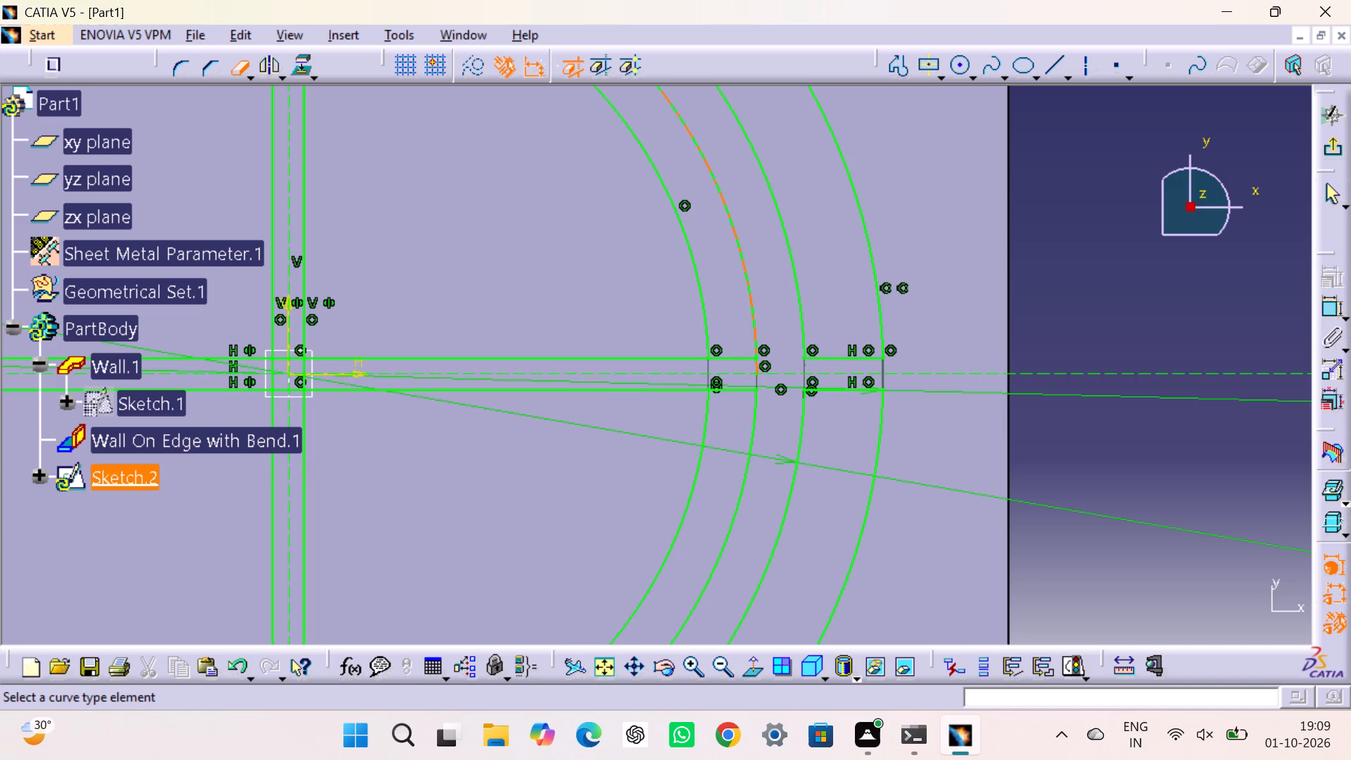
click(756, 363)
At the sketch's top, Quick Trim both vertical strip lines inside the first 3 mm gap and the two innermost circles between those lines.
middle_drag(622, 339, 1103, 562)
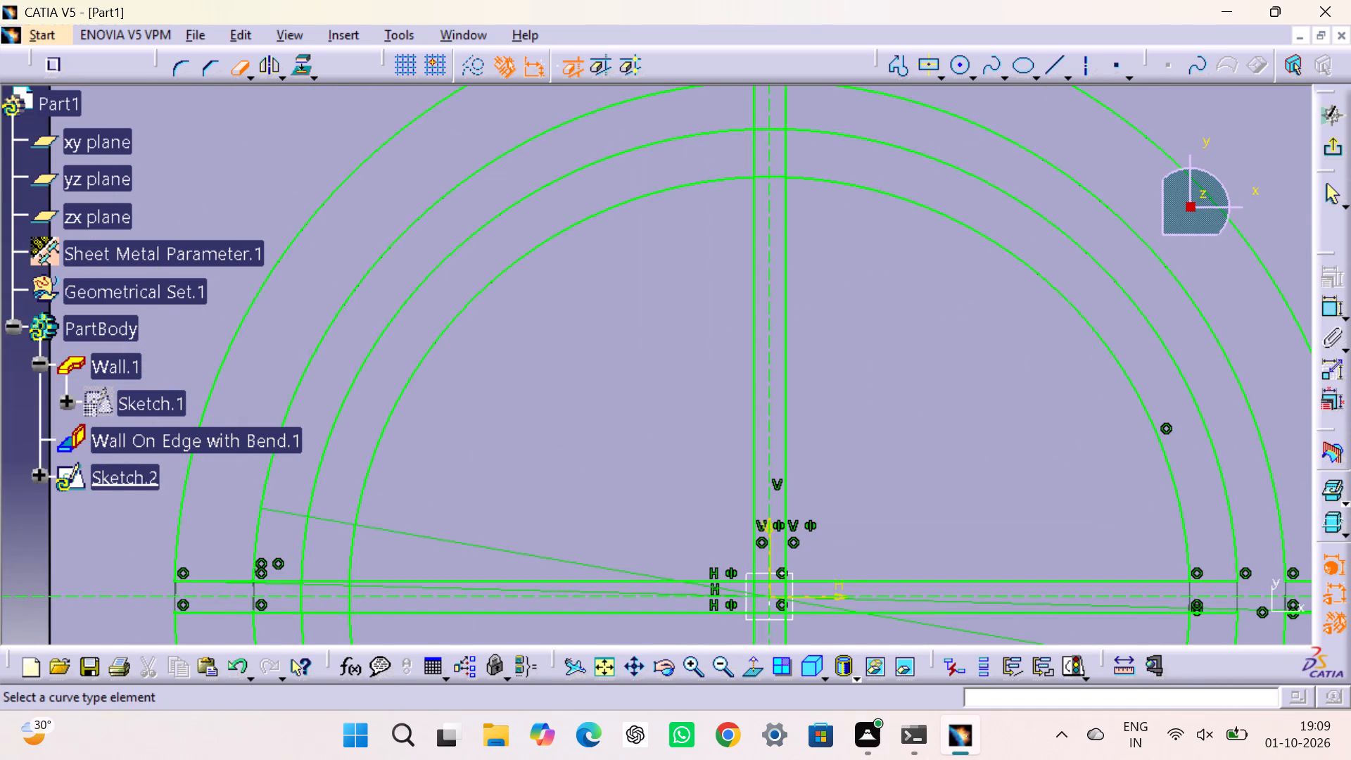
middle_drag(946, 321, 903, 631)
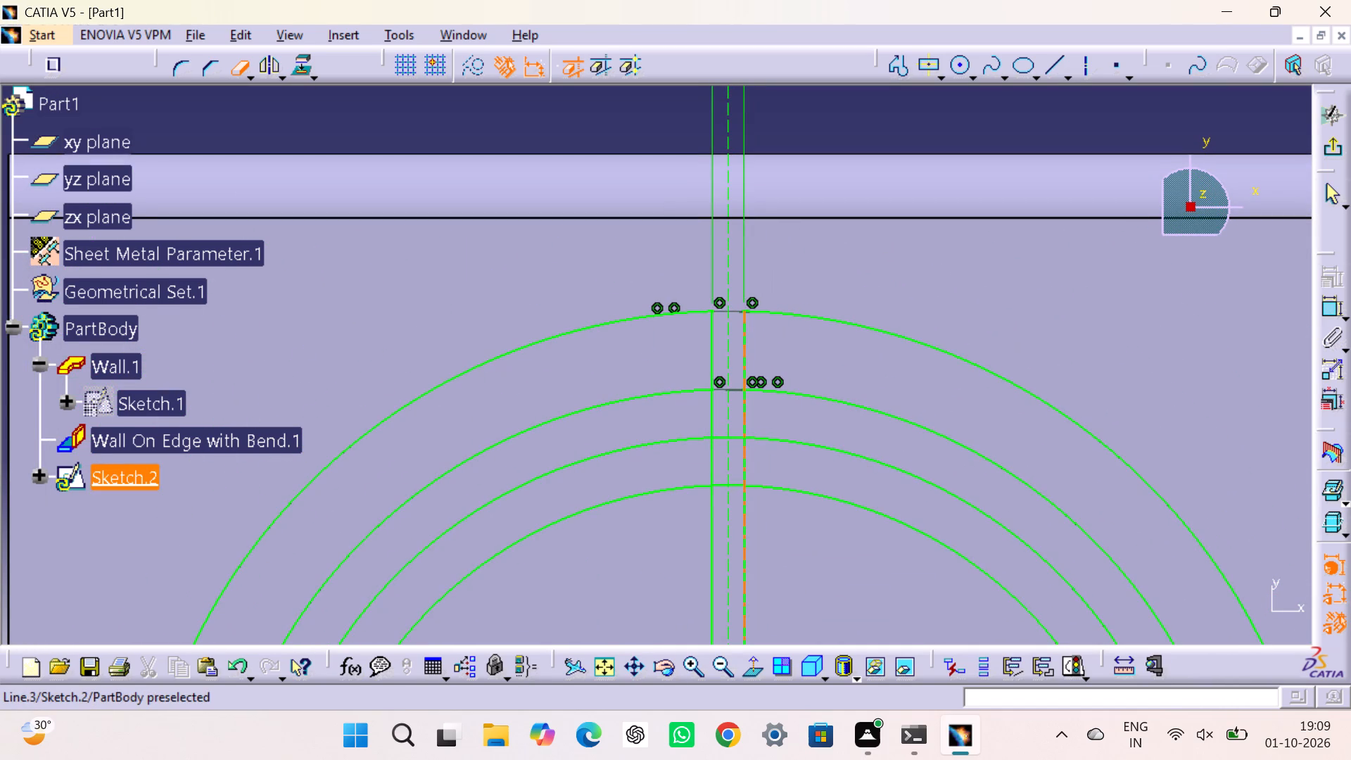
click(744, 410)
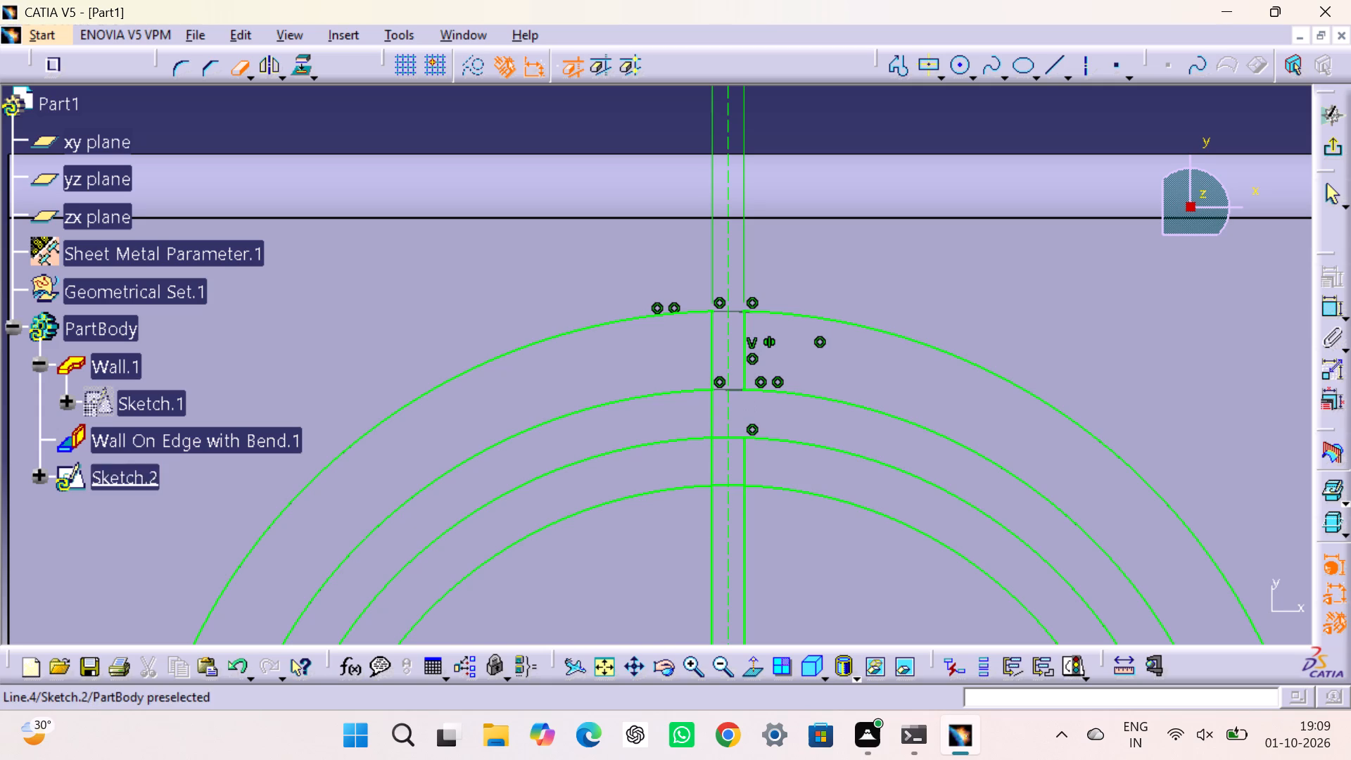
click(712, 413)
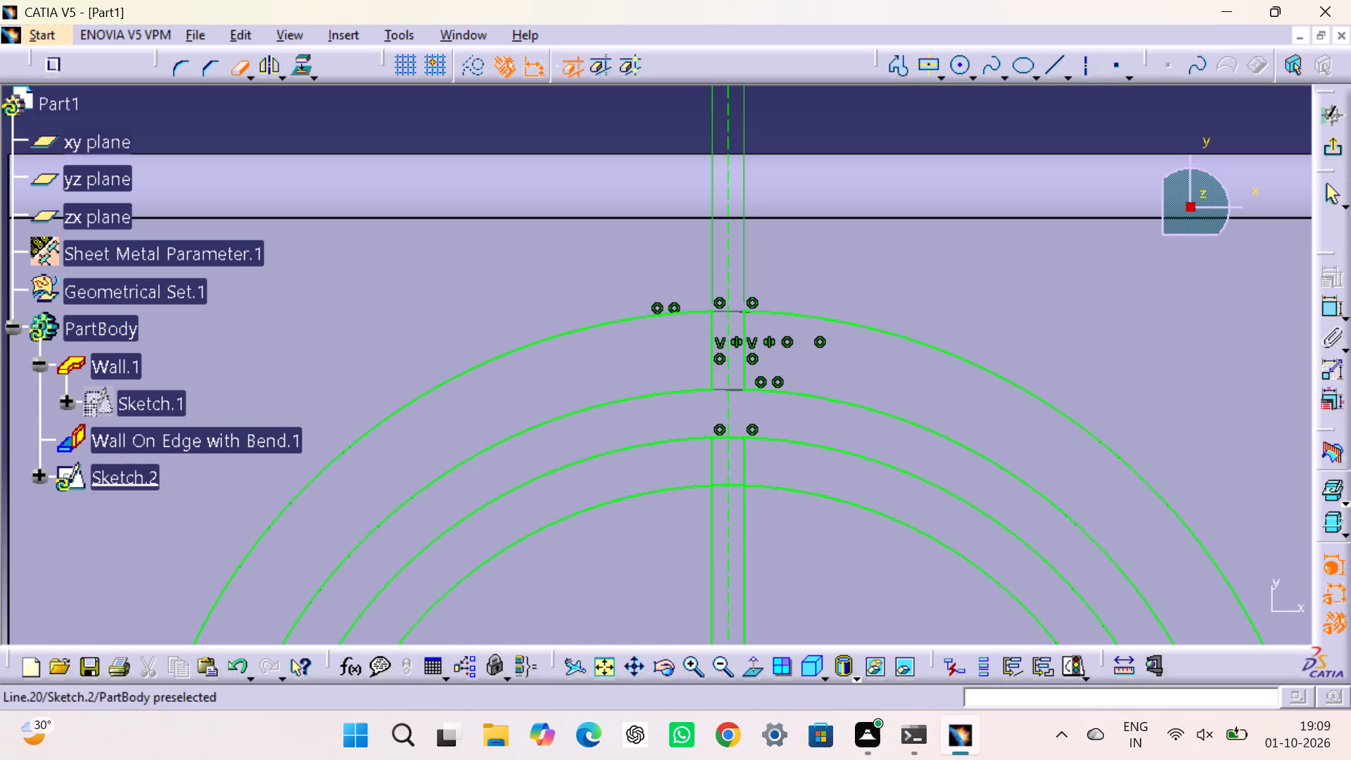
click(722, 439)
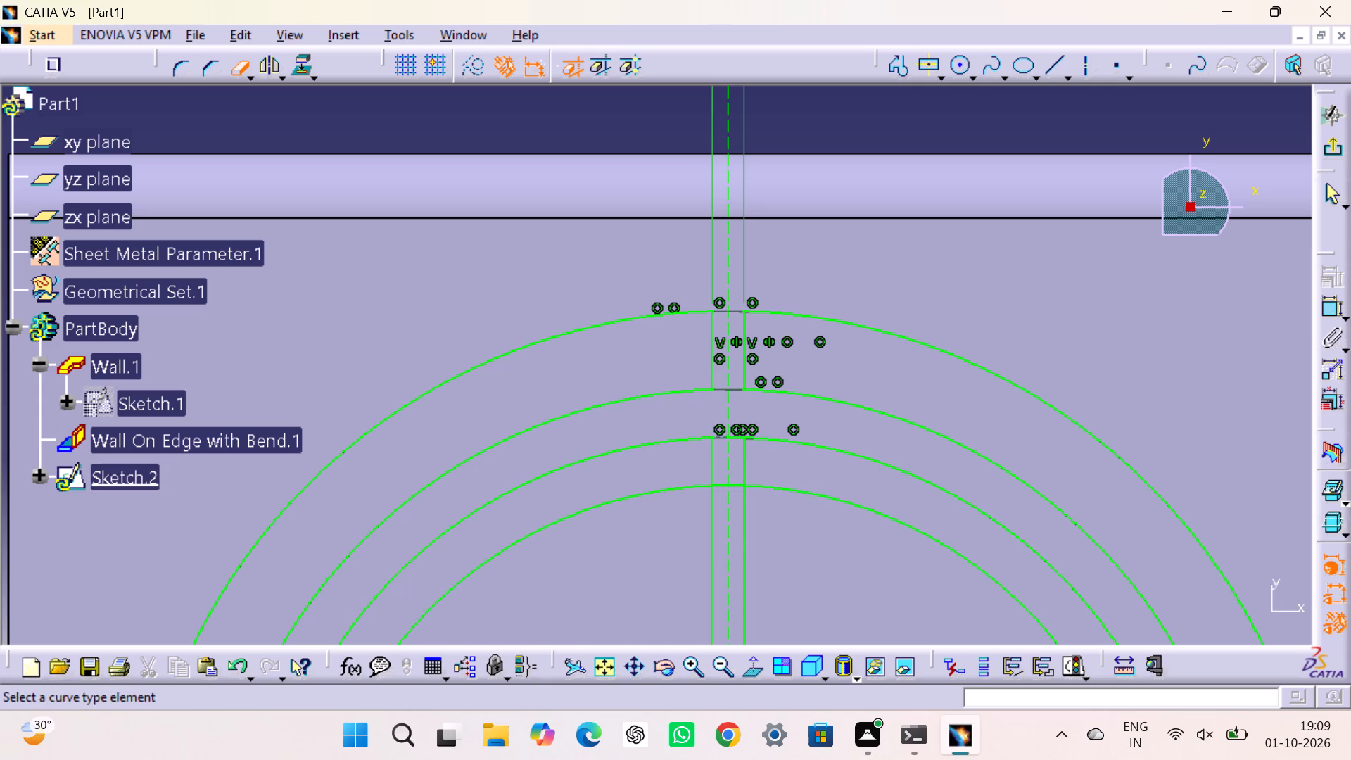
click(735, 437)
click(734, 483)
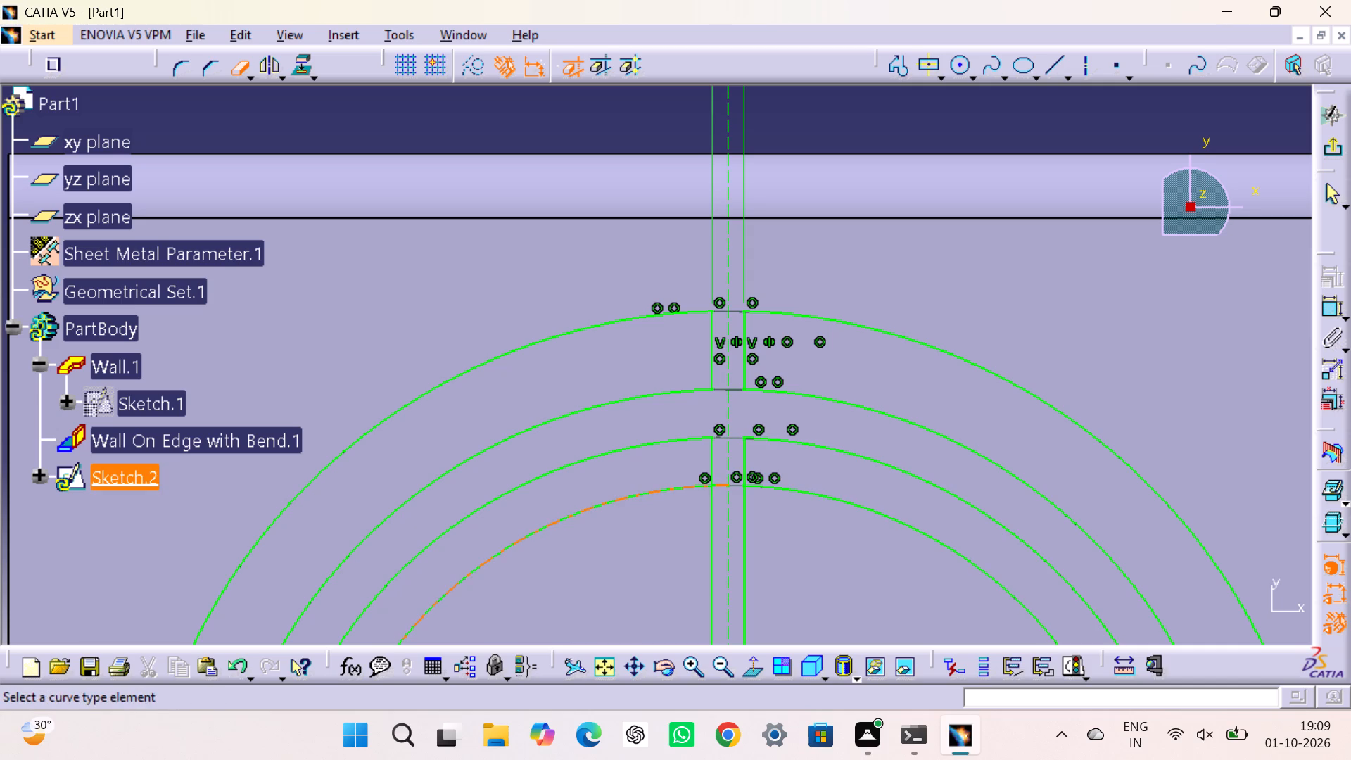
click(720, 483)
On the sketch's left side, Quick Trim both horizontal strip lines inside the first 3 mm gap and the two innermost circles between those lines.
middle_drag(709, 530, 727, 323)
middle_drag(694, 476, 820, 384)
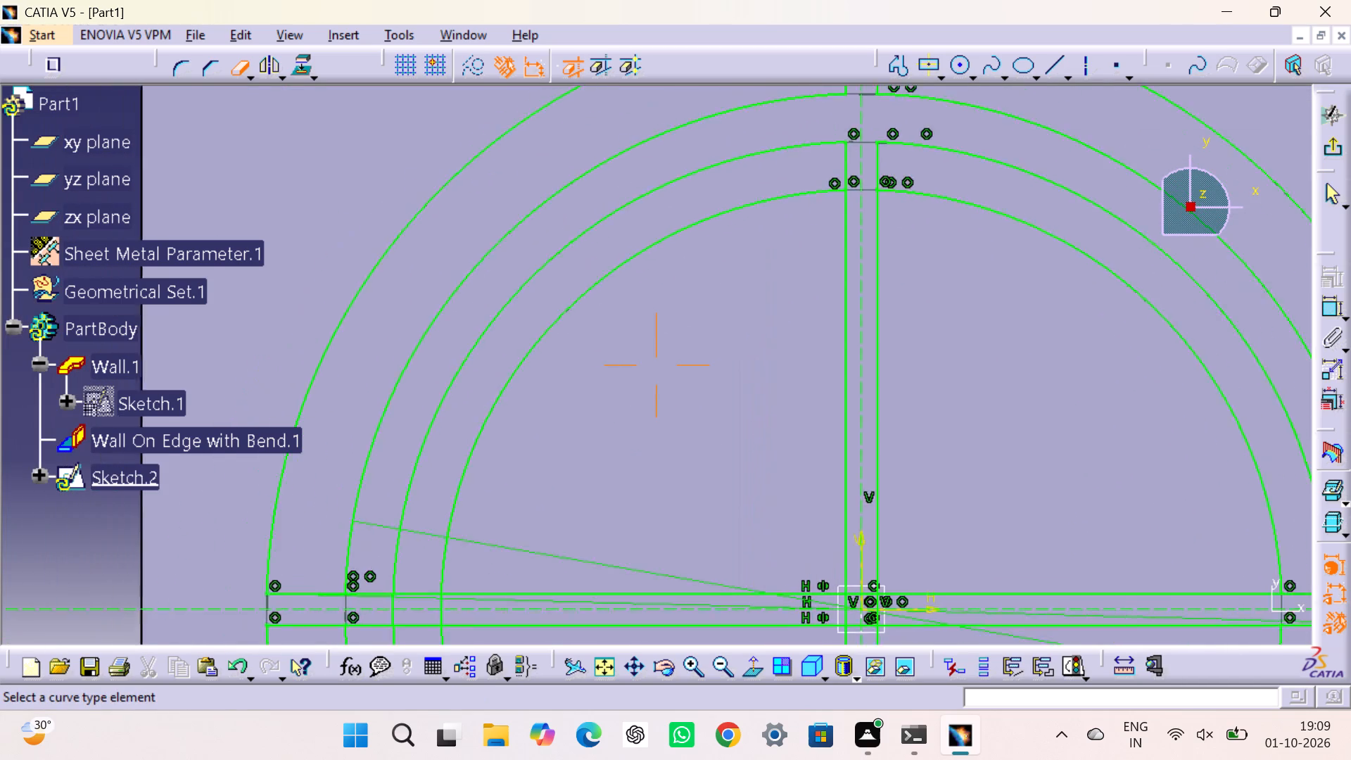
middle_drag(820, 384, 941, 199)
click(502, 404)
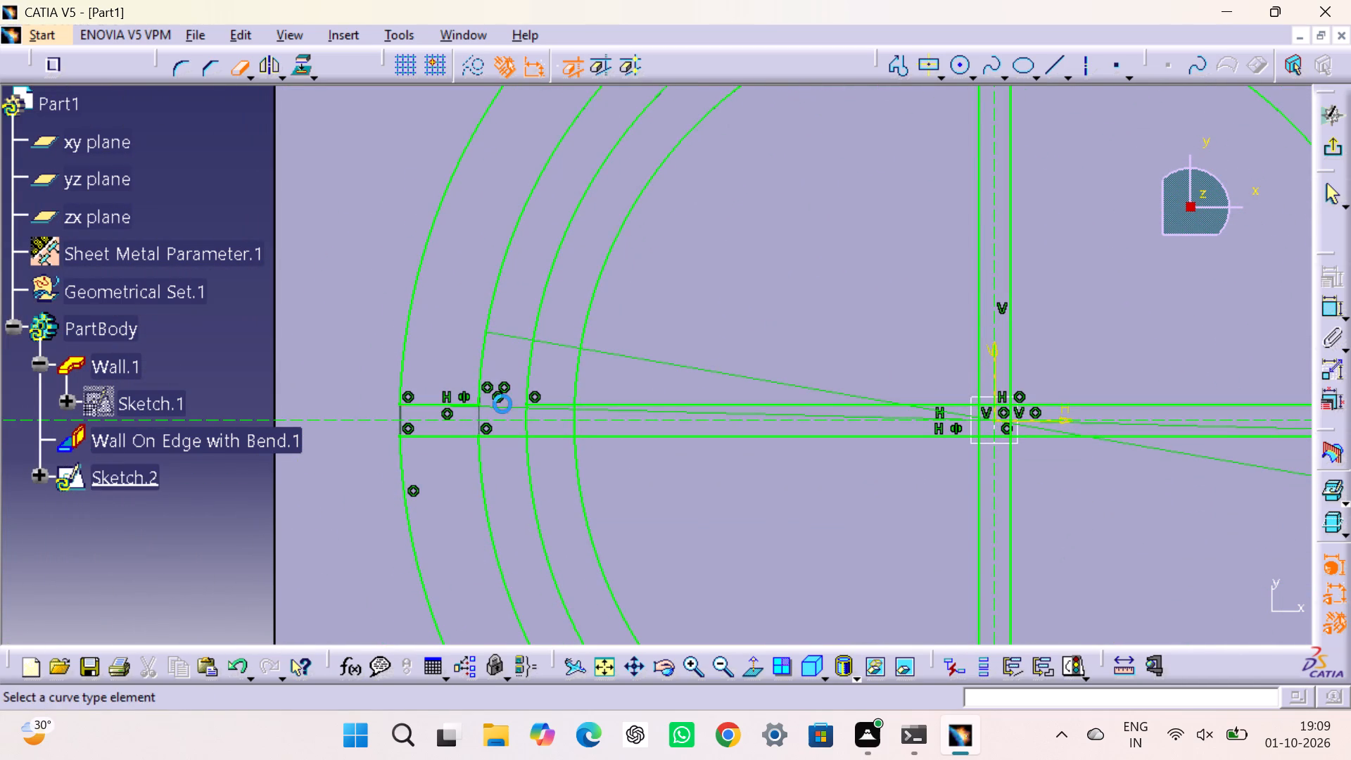
click(526, 410)
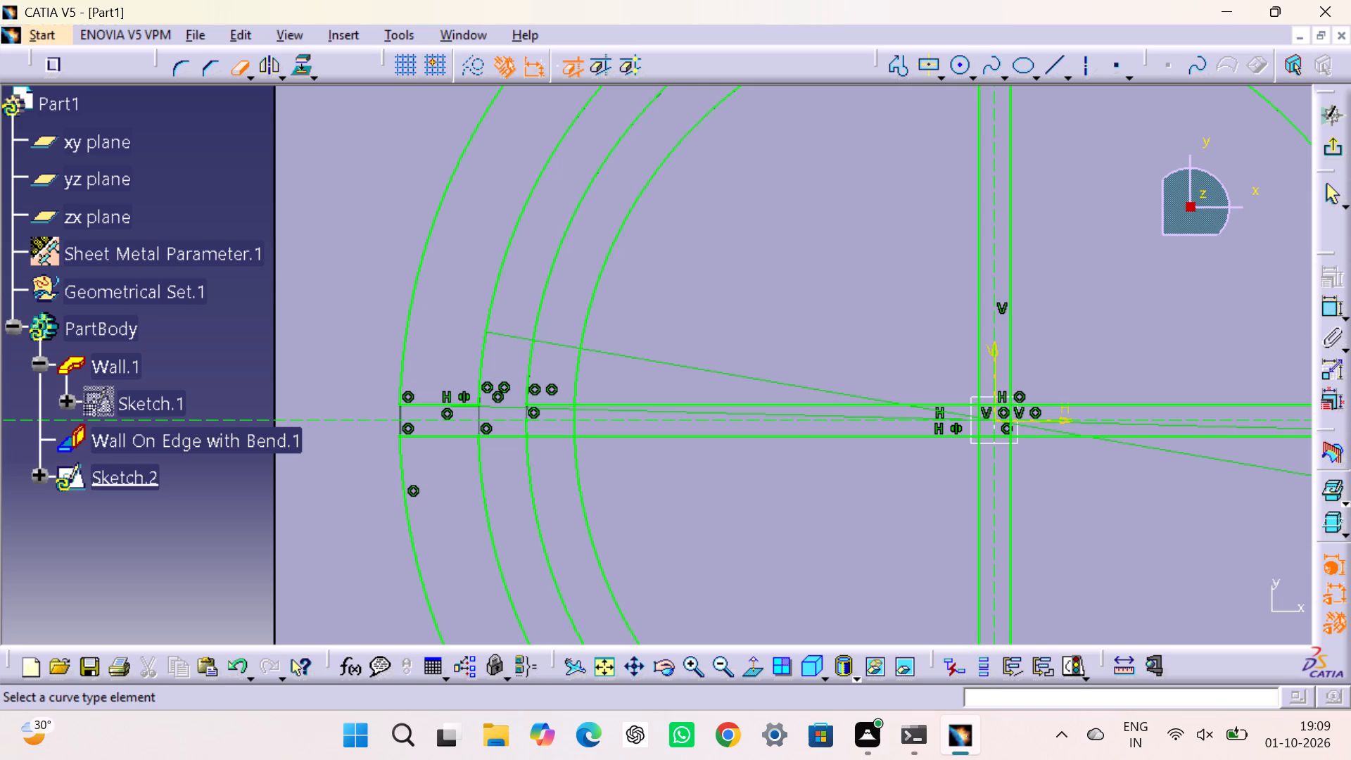
click(530, 429)
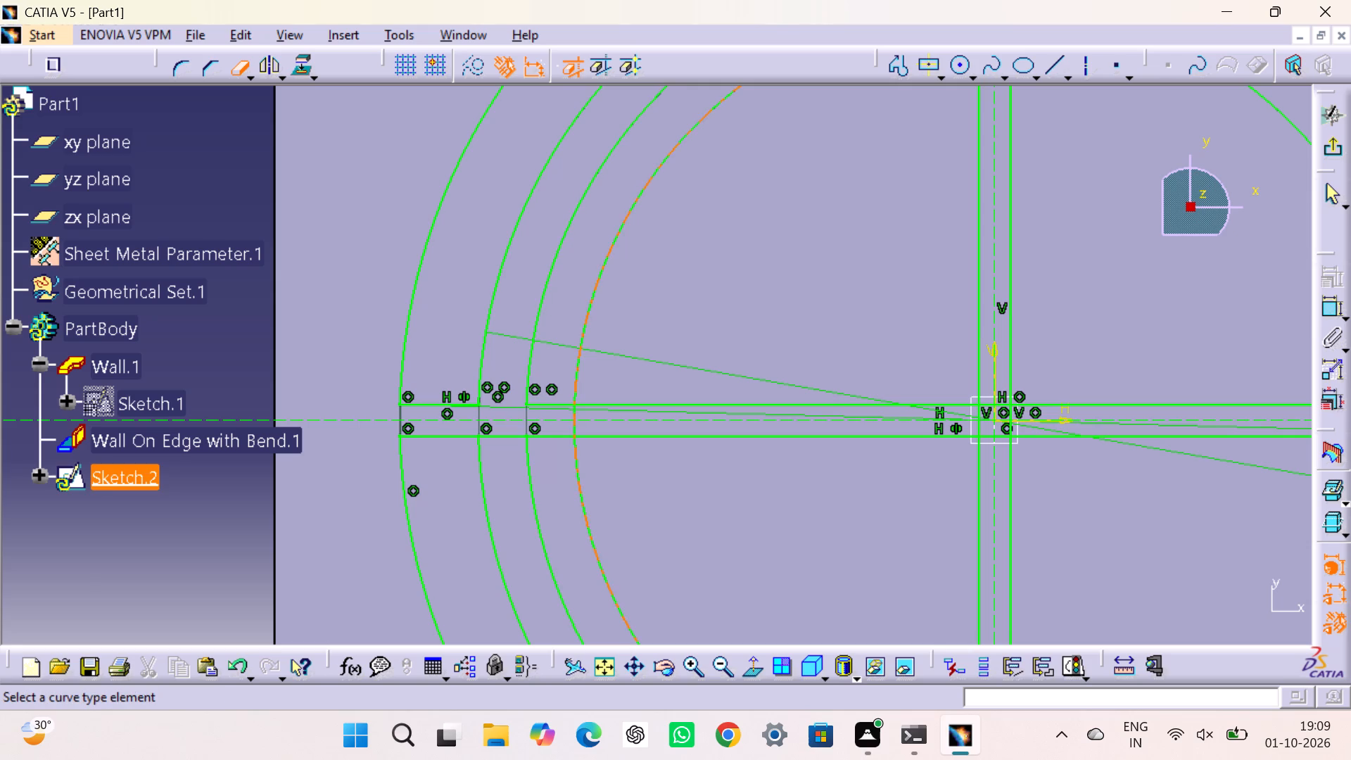
click(575, 429)
click(575, 412)
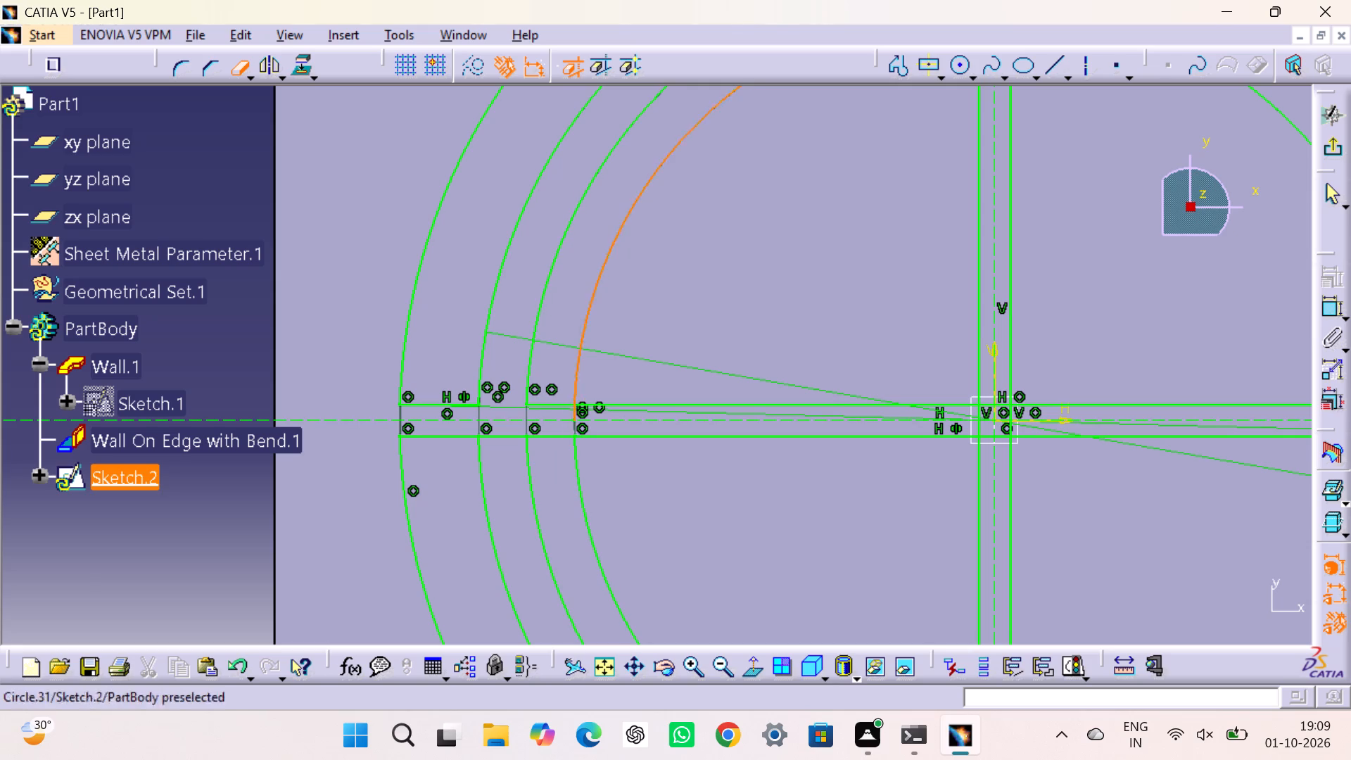
click(510, 438)
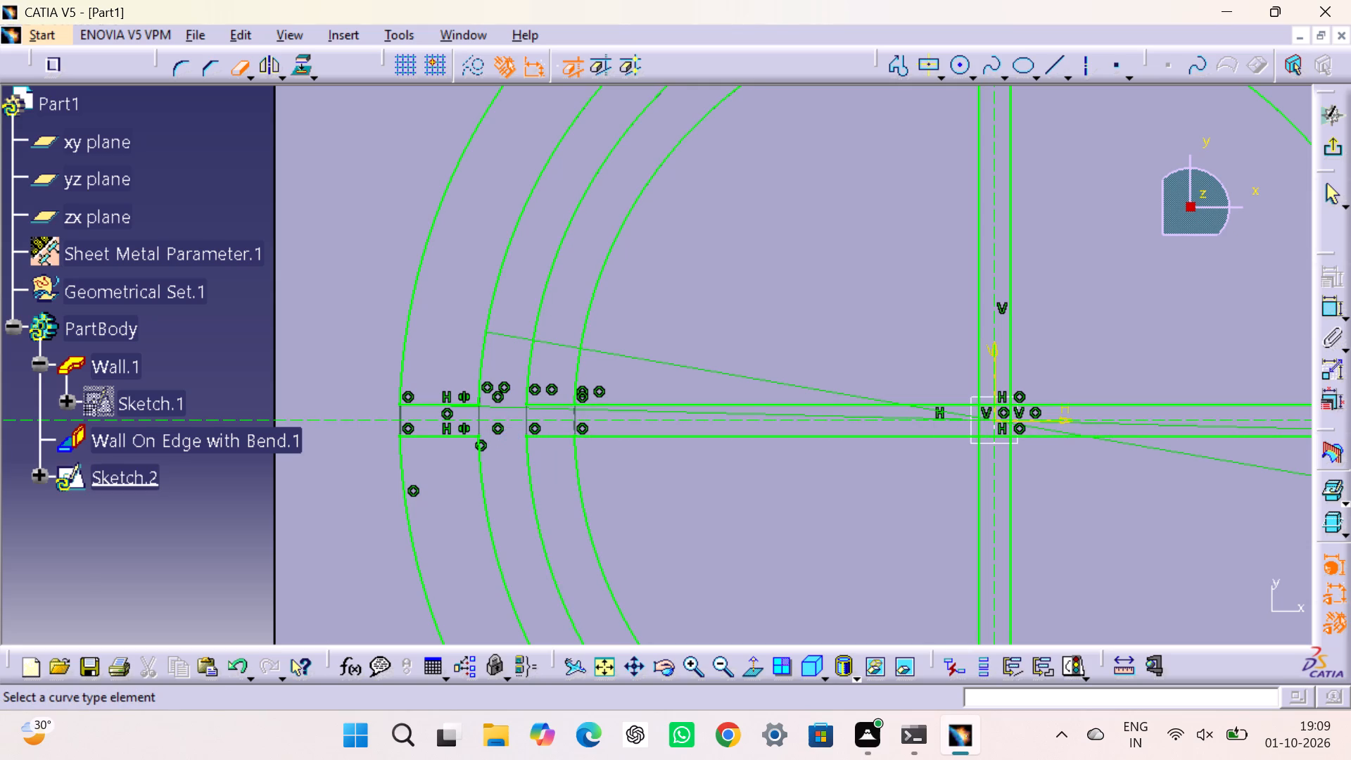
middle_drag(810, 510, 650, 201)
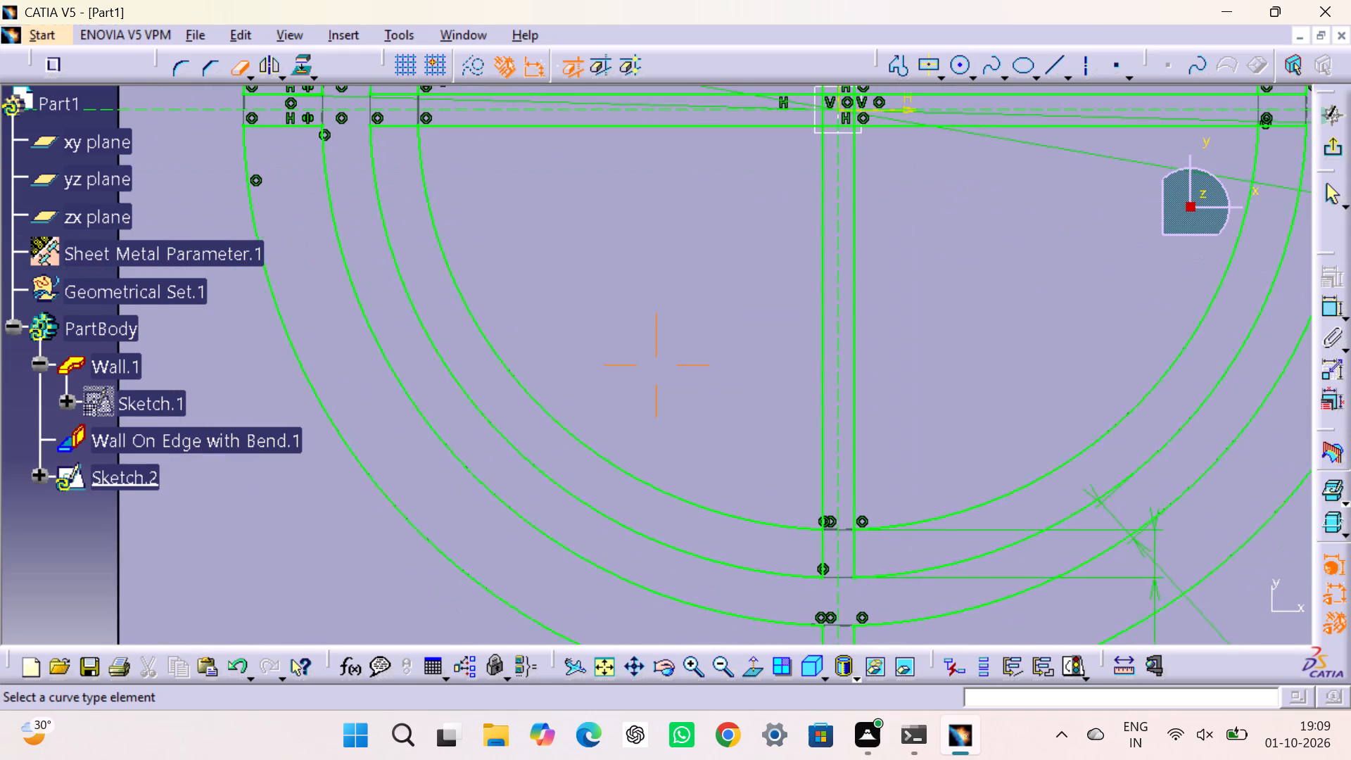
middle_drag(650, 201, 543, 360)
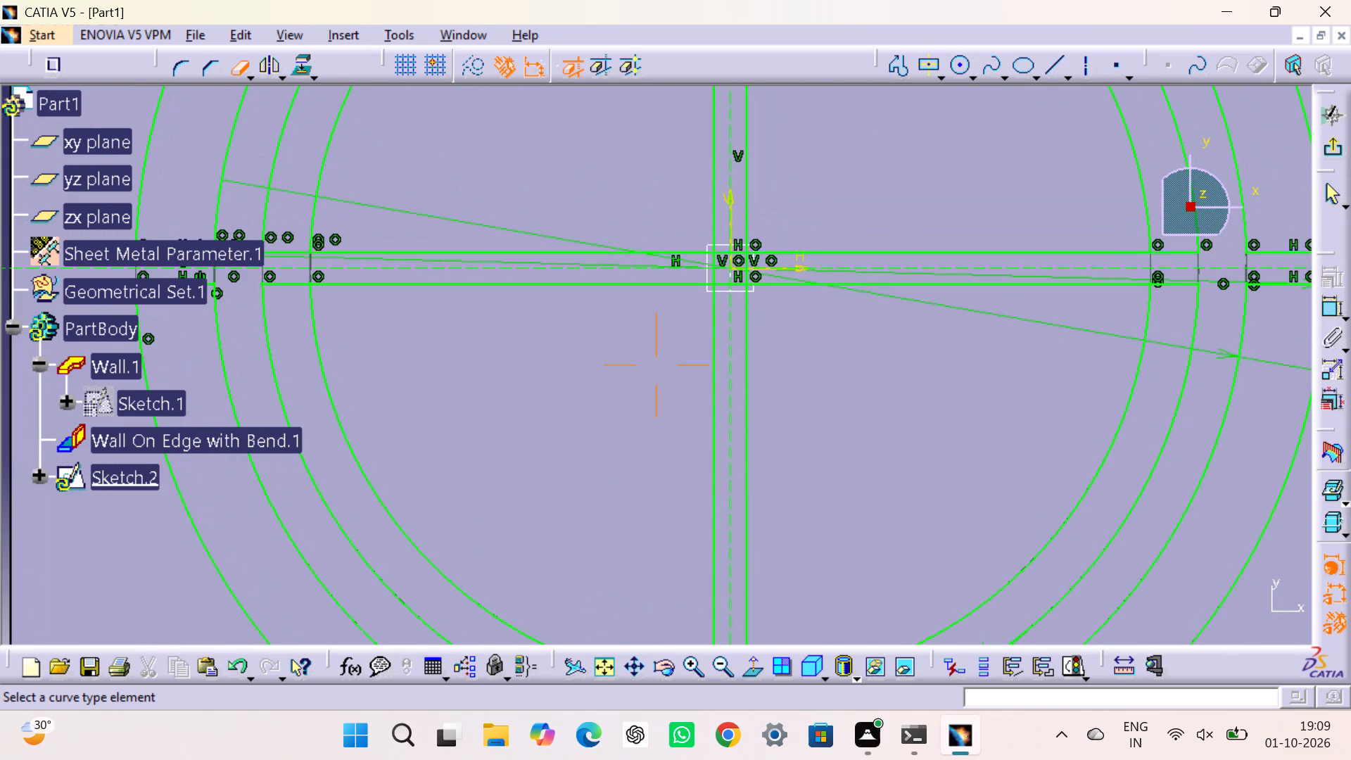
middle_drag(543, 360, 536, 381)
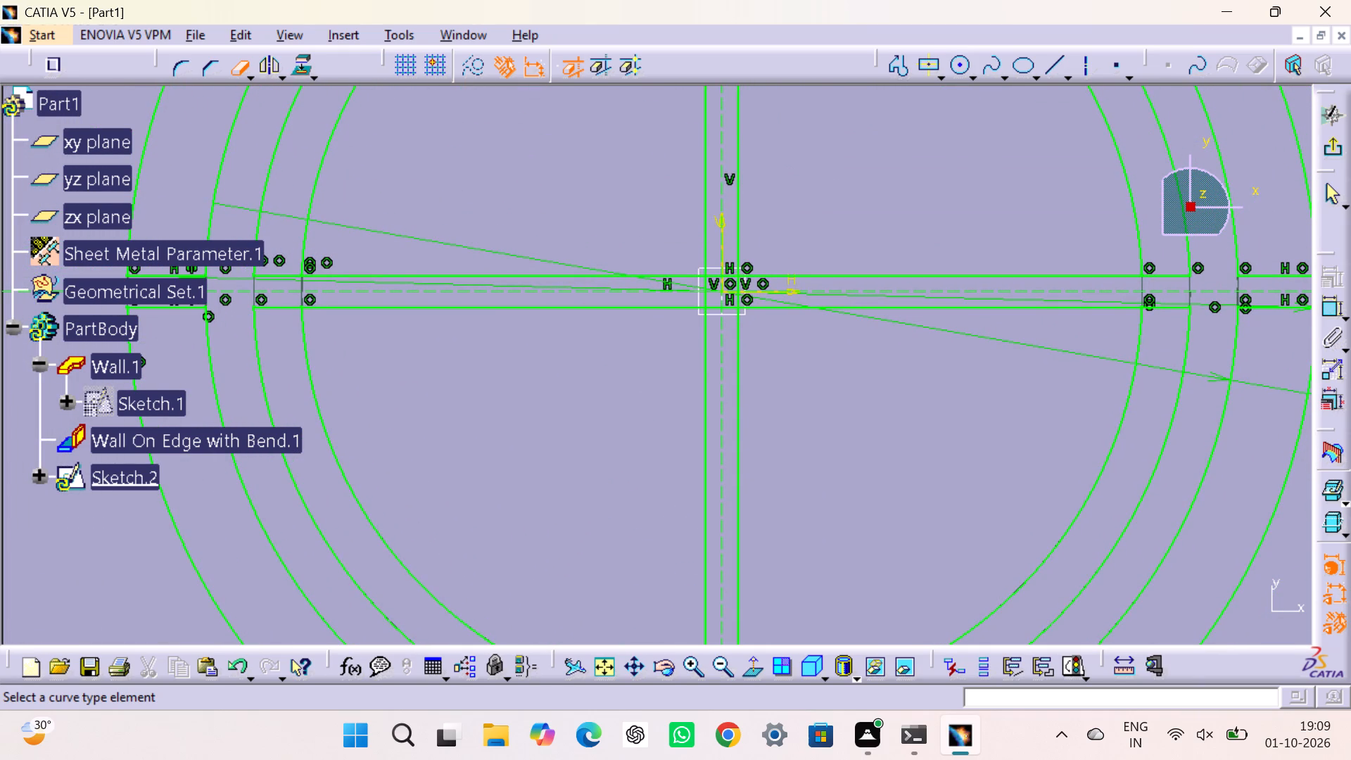
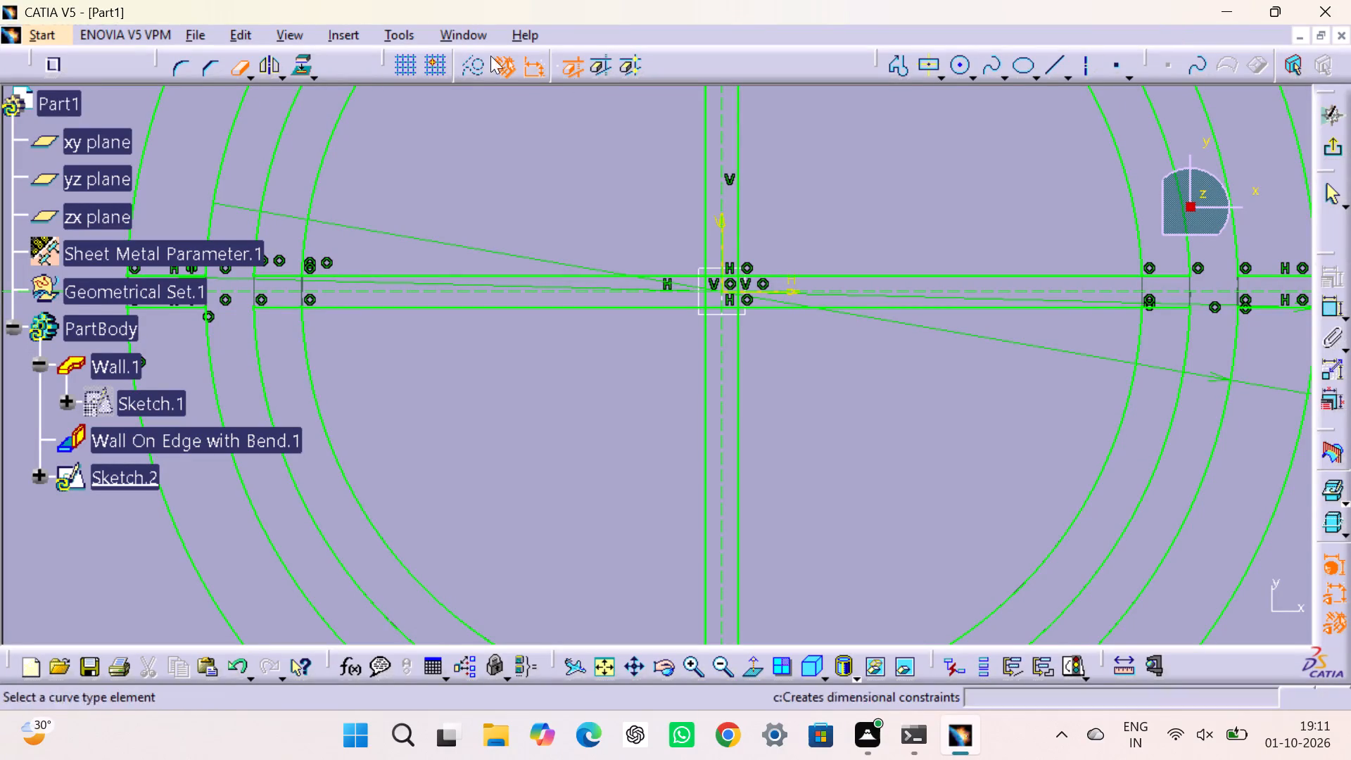
Draw a circle centred on the sketch origin inside the existing rings and set its diameter to 47 mm.
click(958, 68)
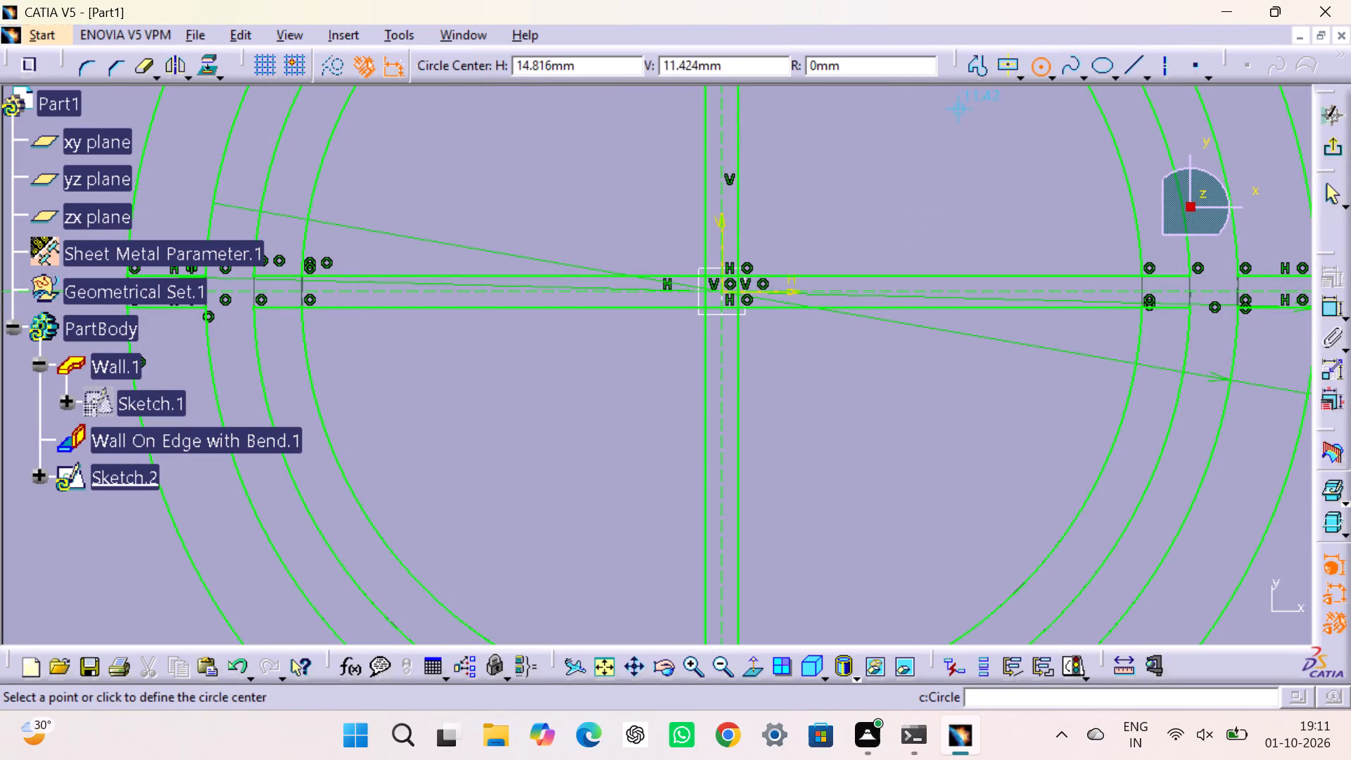
click(720, 291)
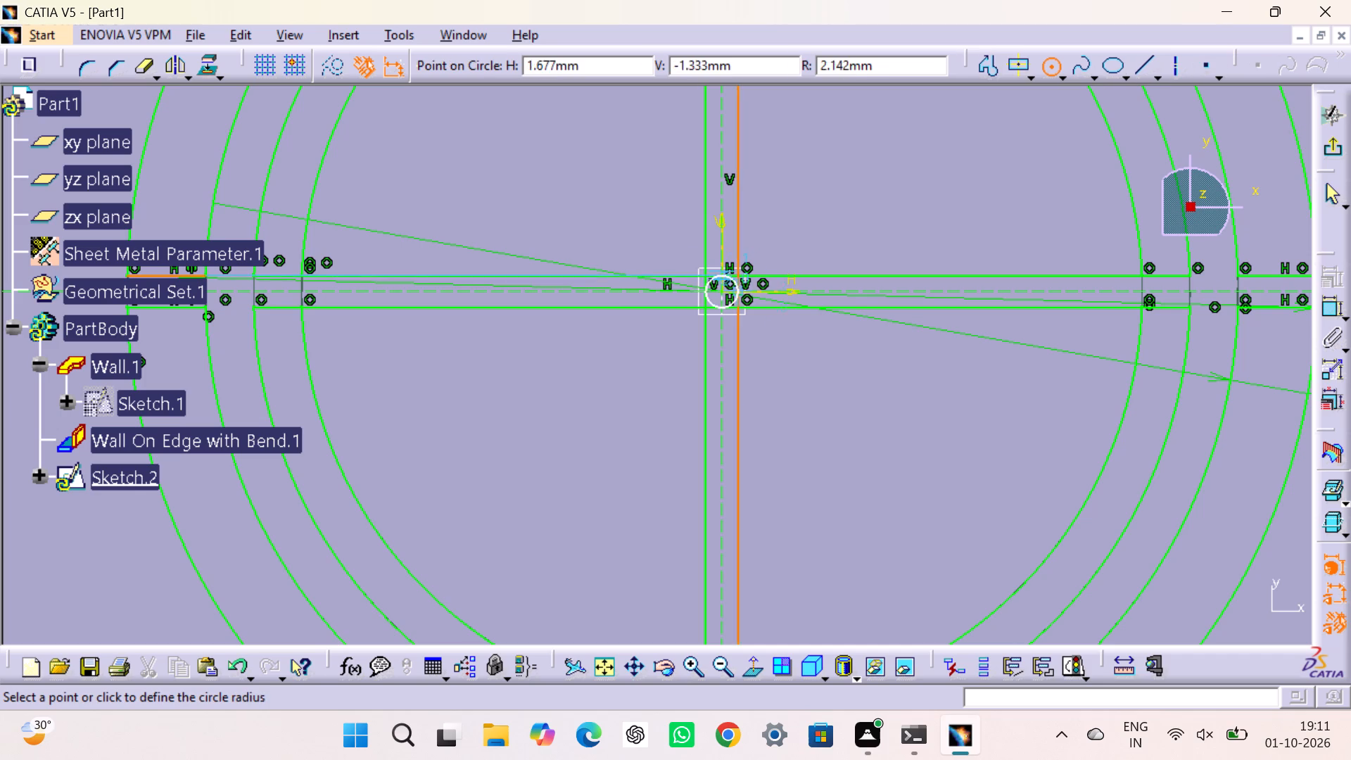
click(993, 490)
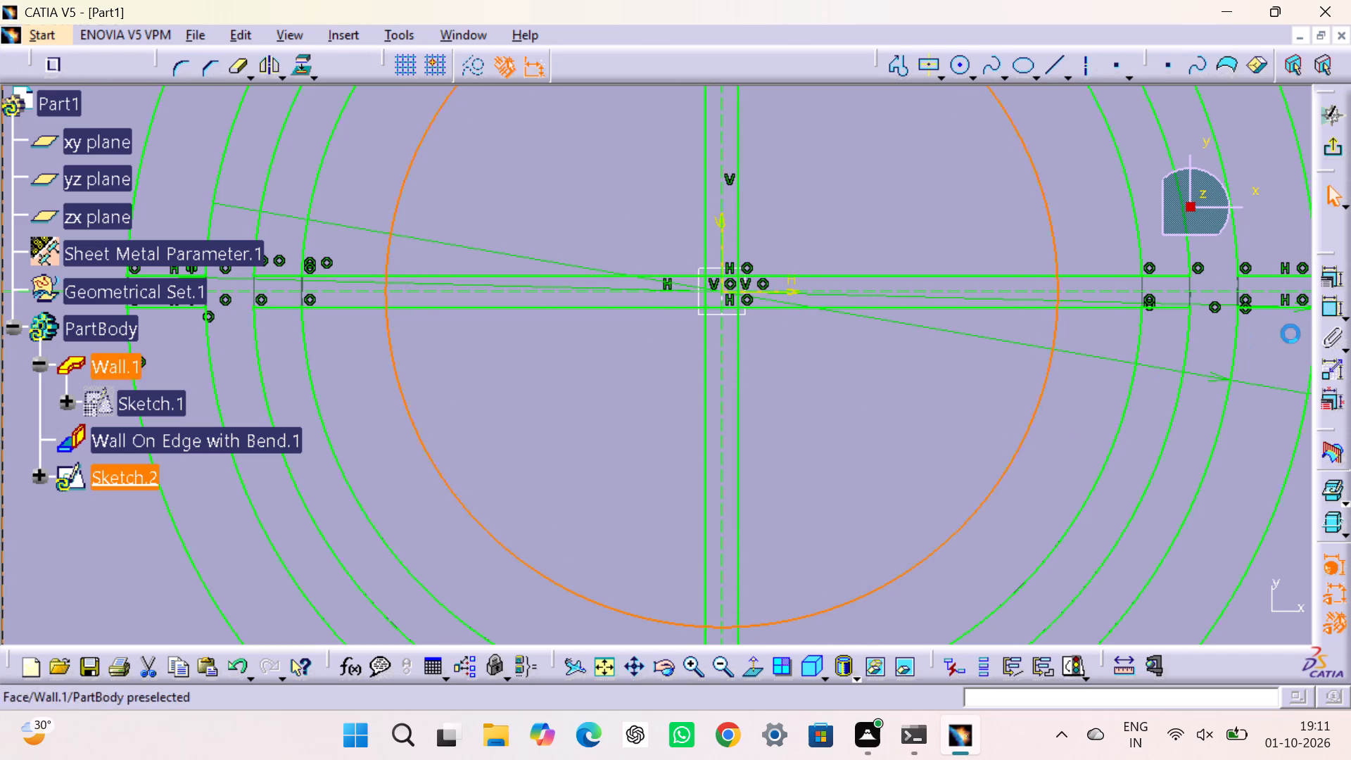
click(1329, 306)
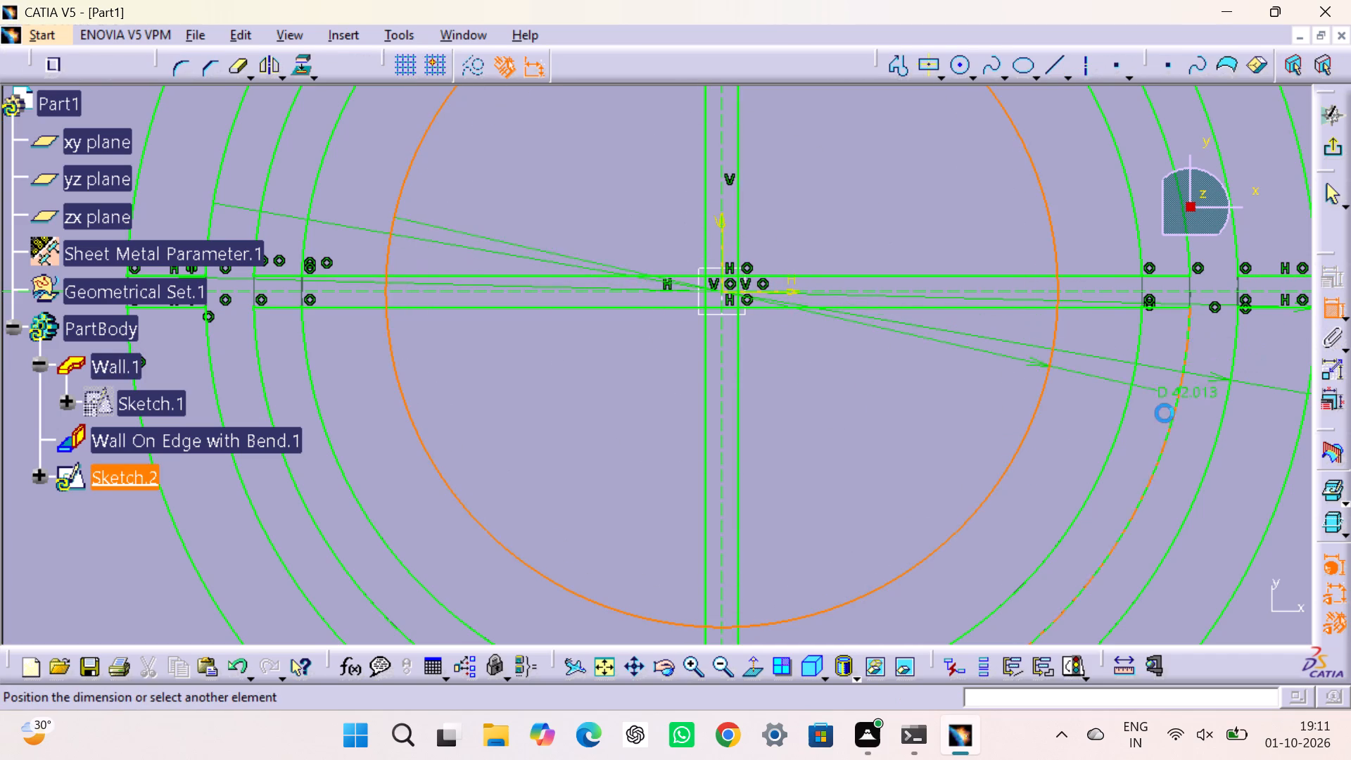
click(1238, 497)
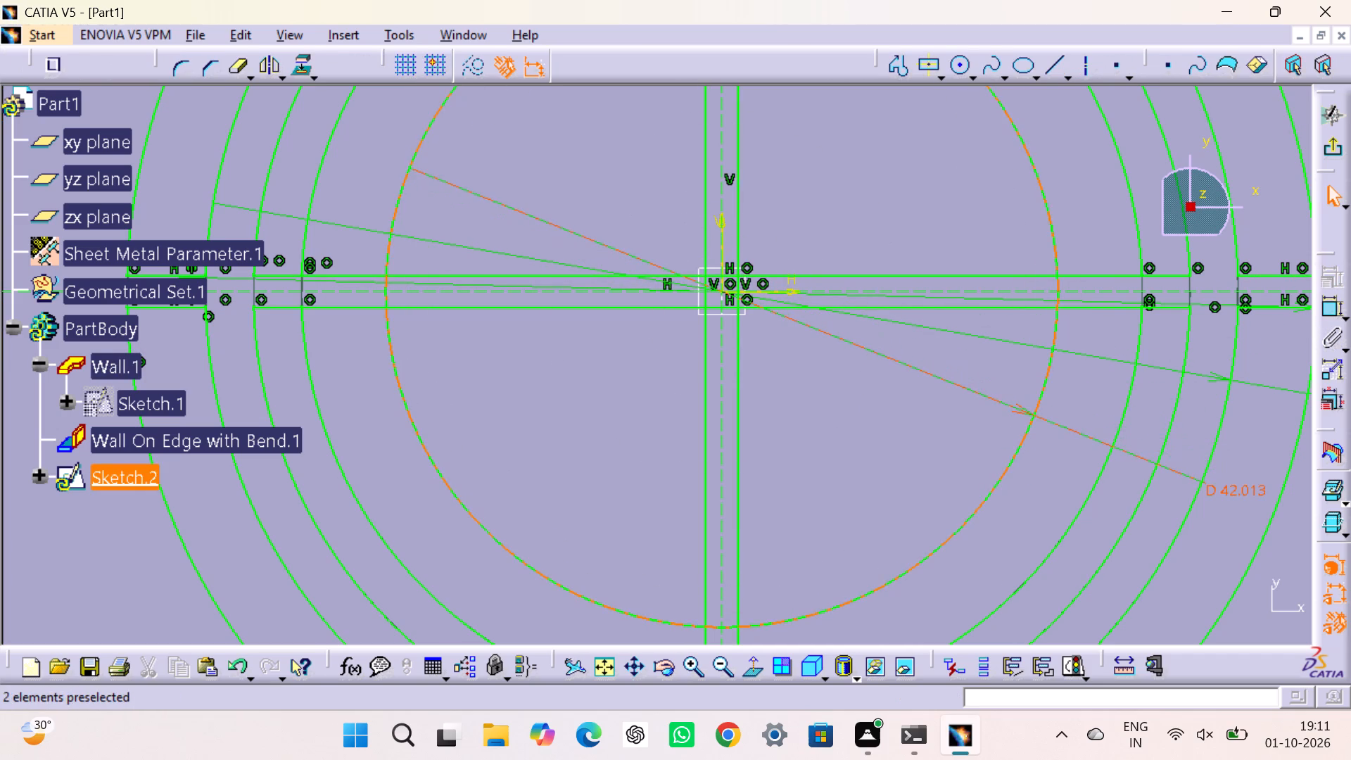
double_click(1241, 493)
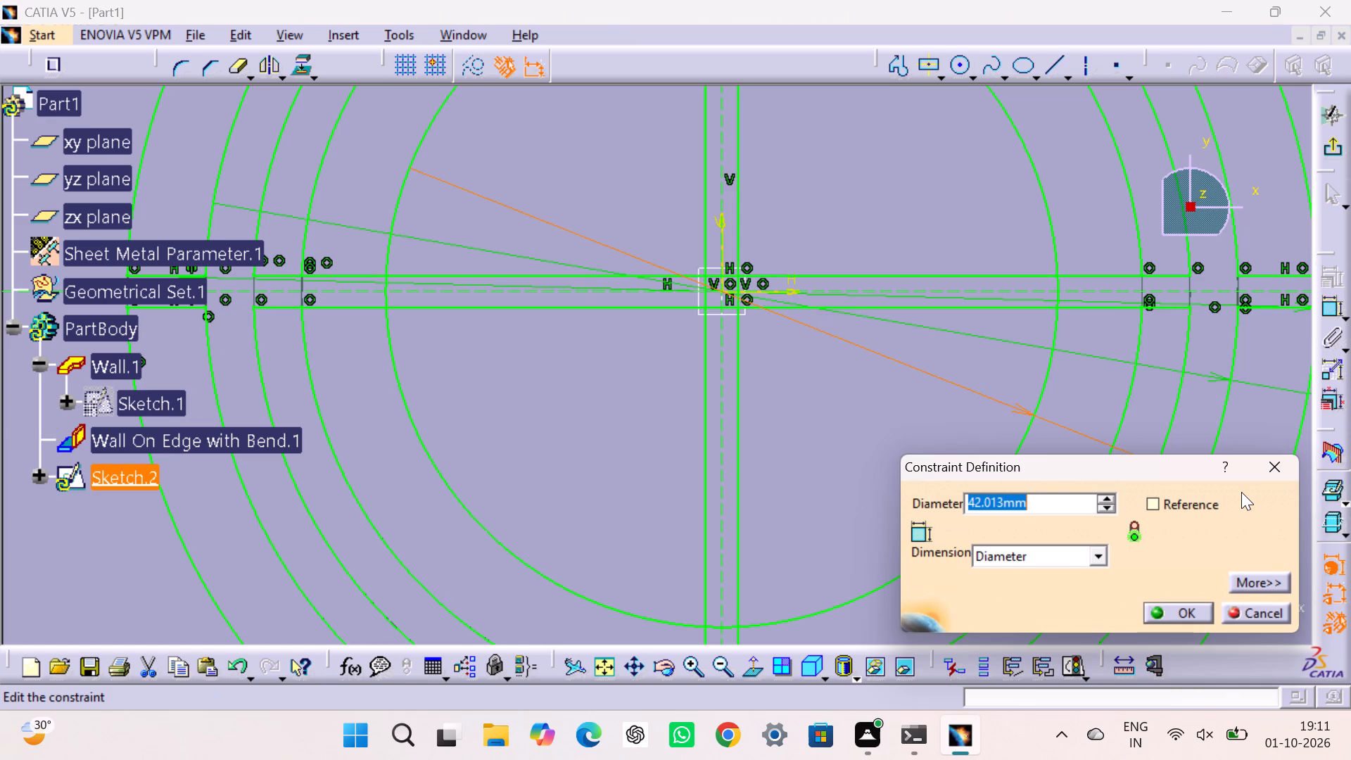
key(4)
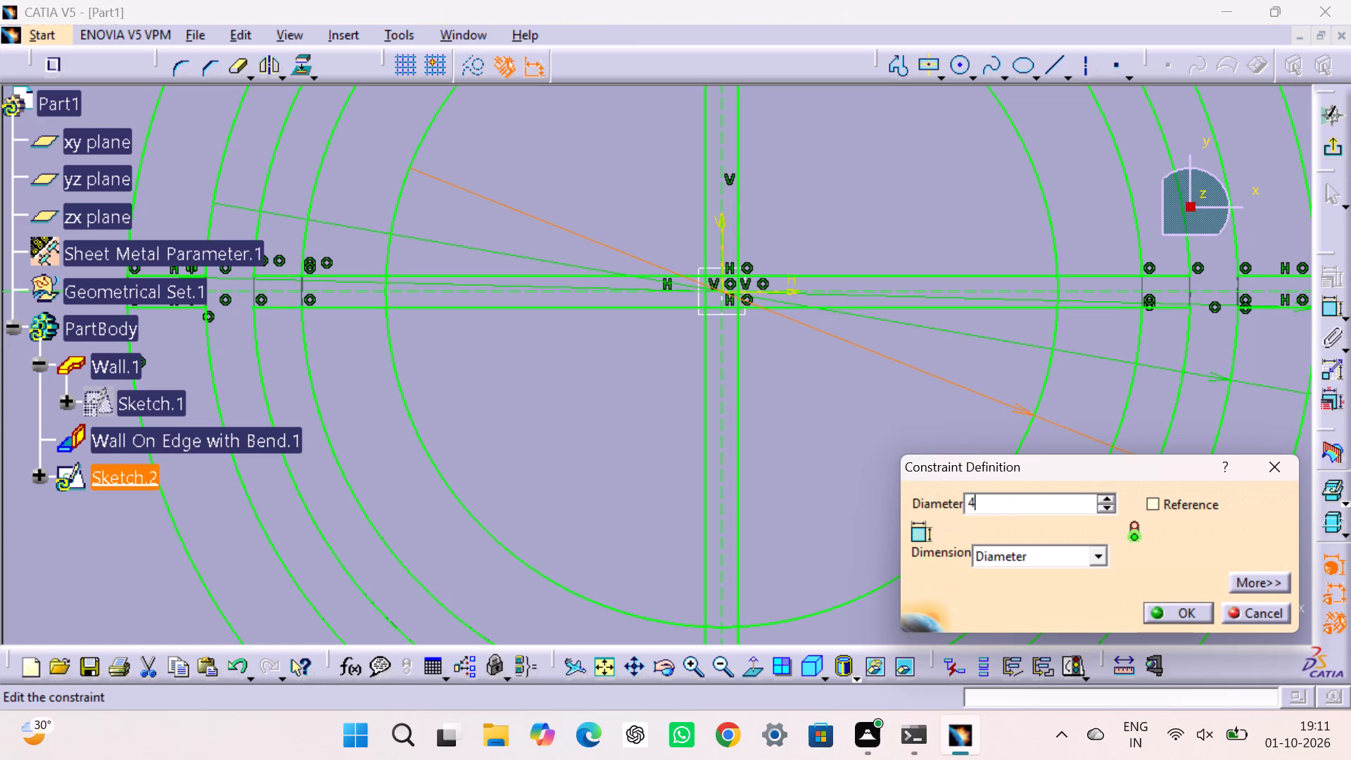
key(7)
key(Return)
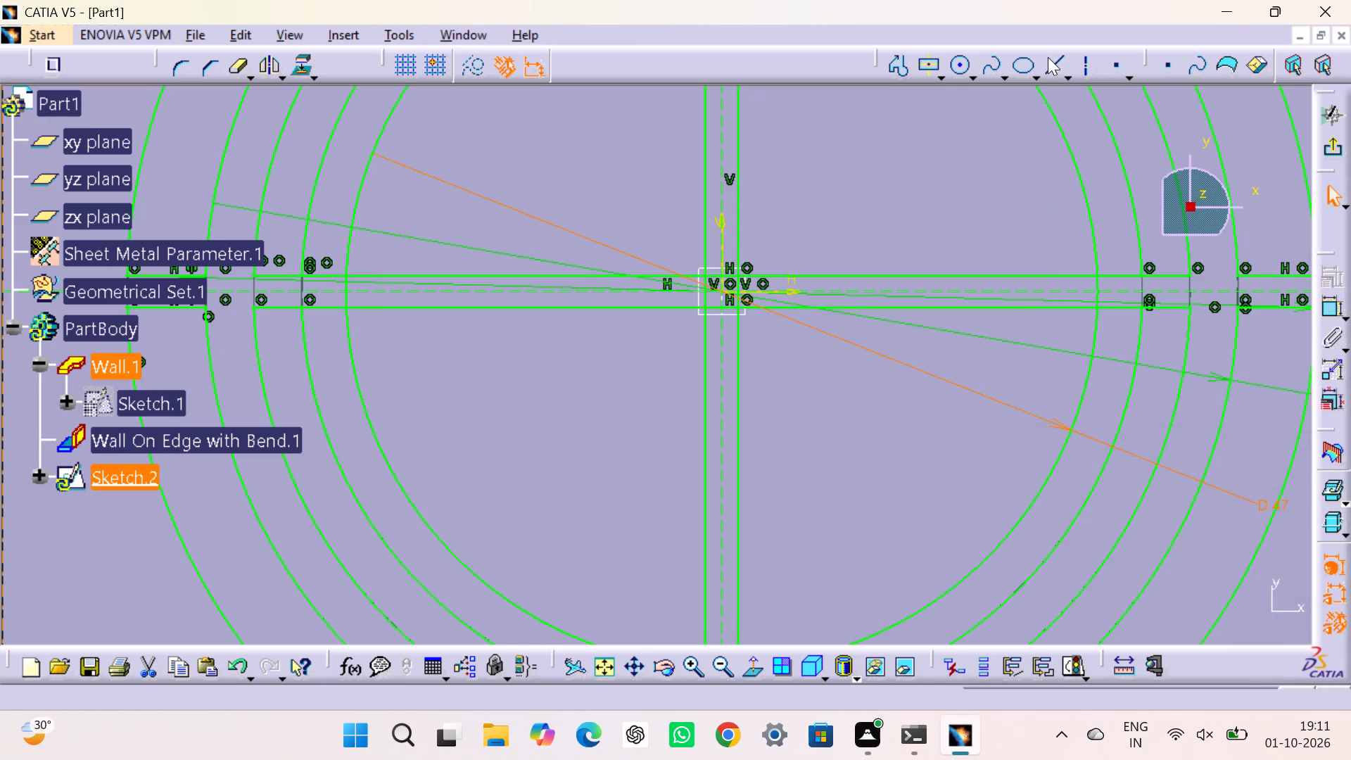
Draw another circle centred on the origin, about 2.2 mm inside the 47 mm circle.
click(965, 63)
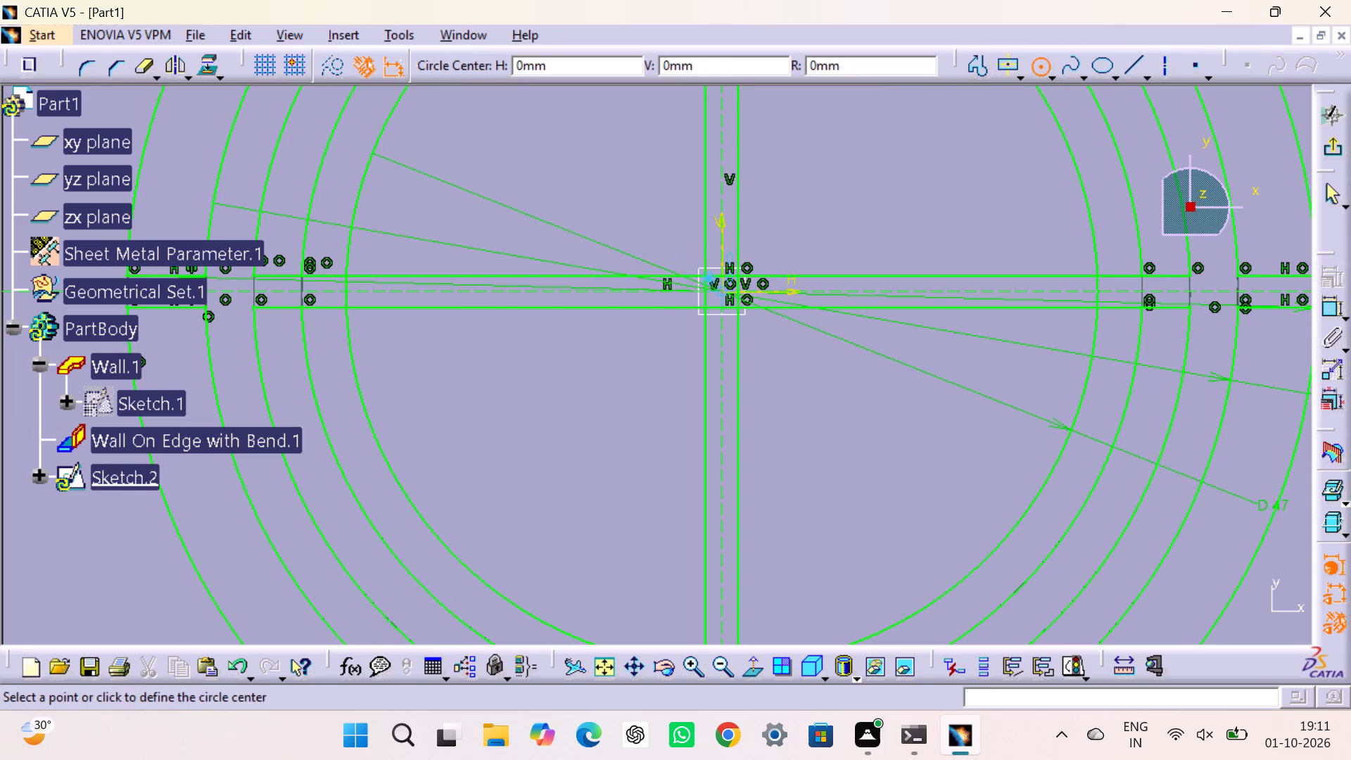
click(724, 289)
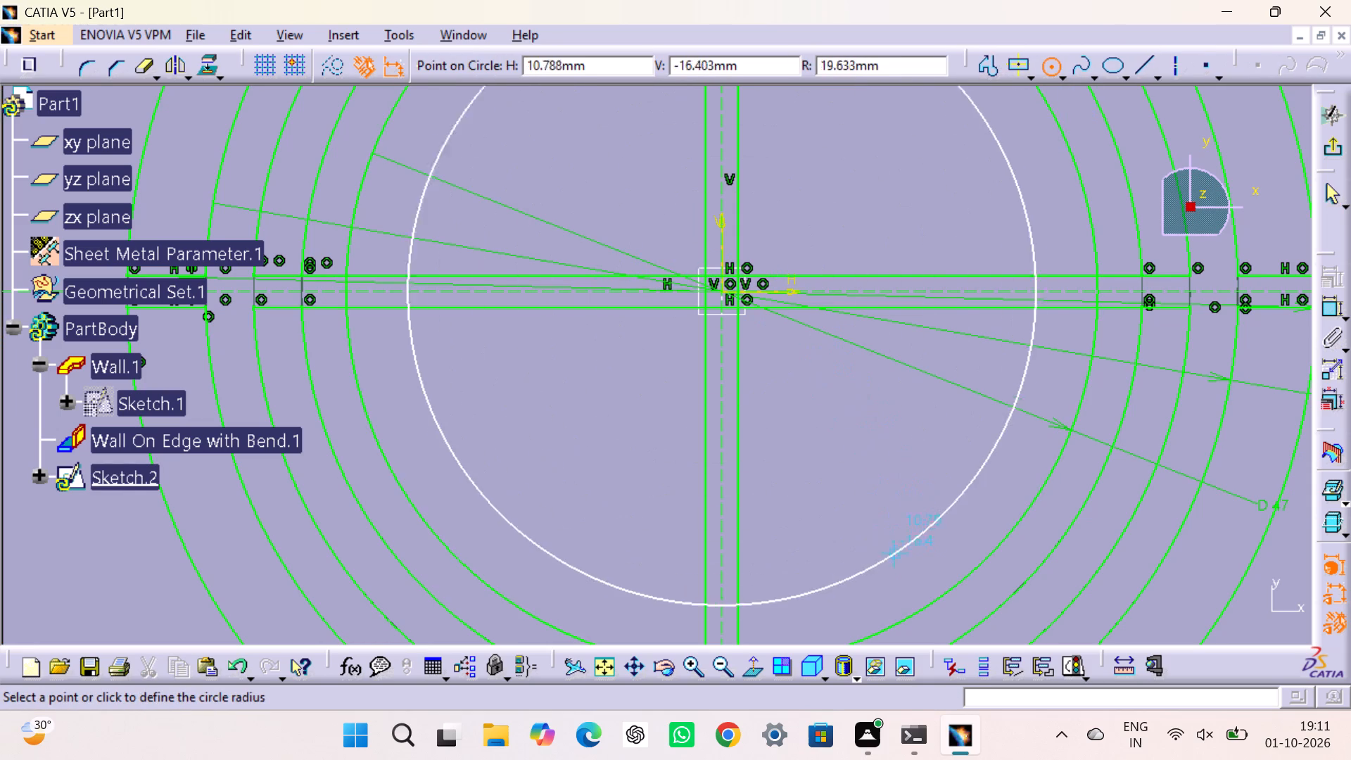
click(908, 578)
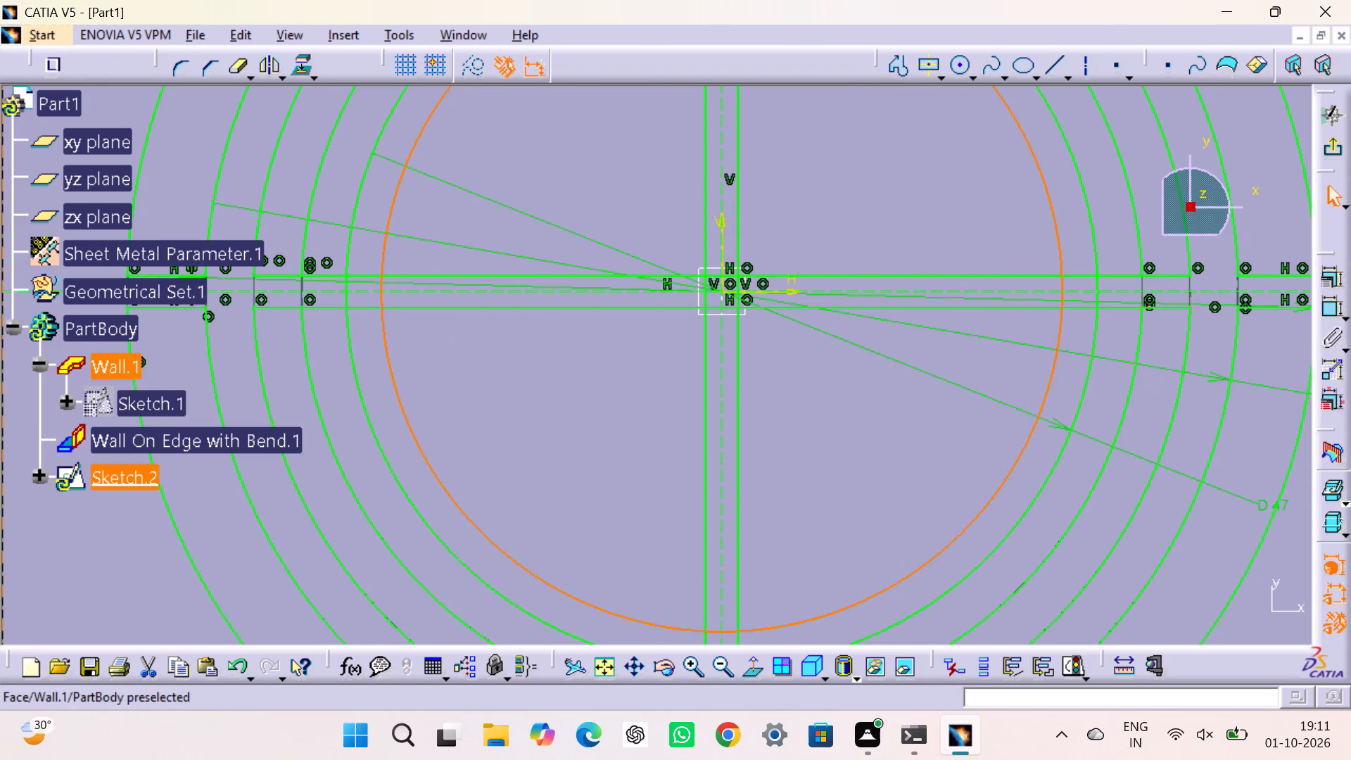
At the sketch's bottom, Quick Trim the two innermost circles between the vertical strip lines.
double_click(233, 65)
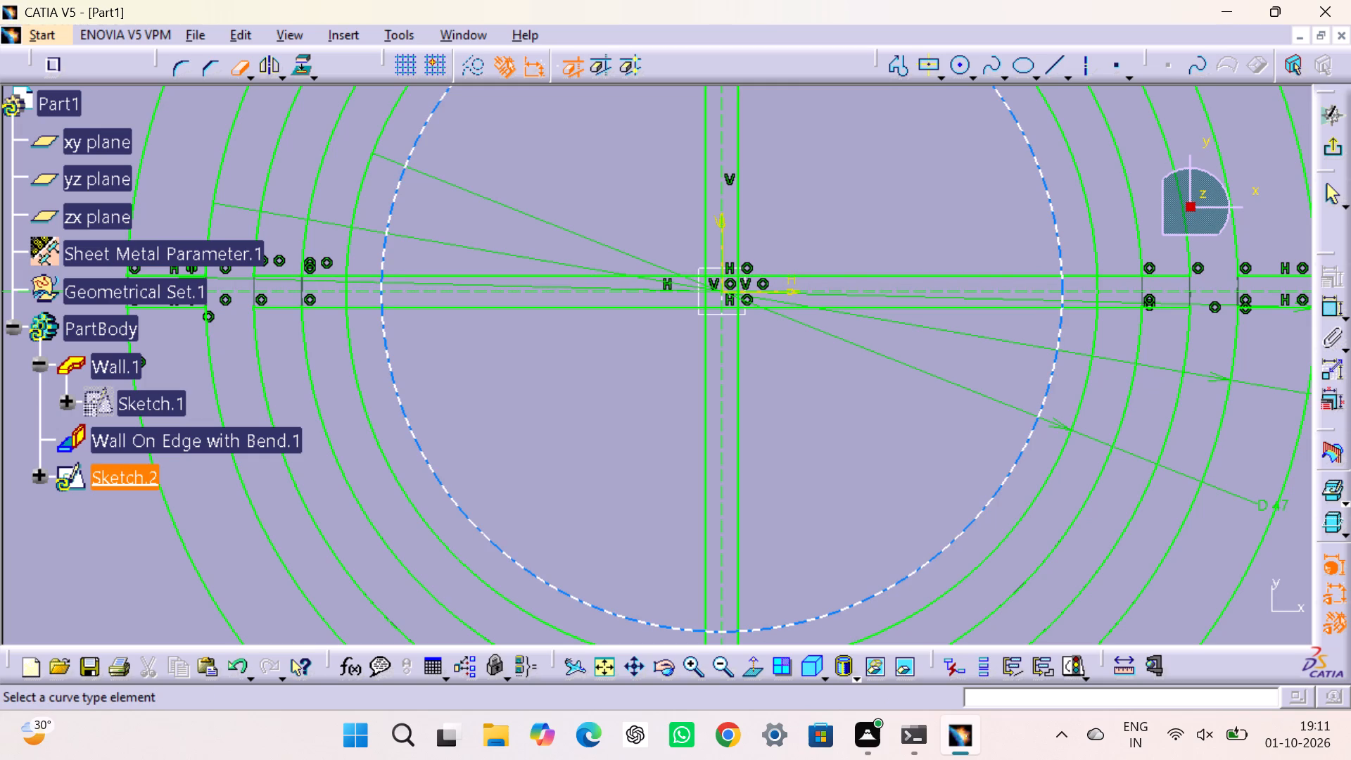
middle_drag(740, 545, 748, 365)
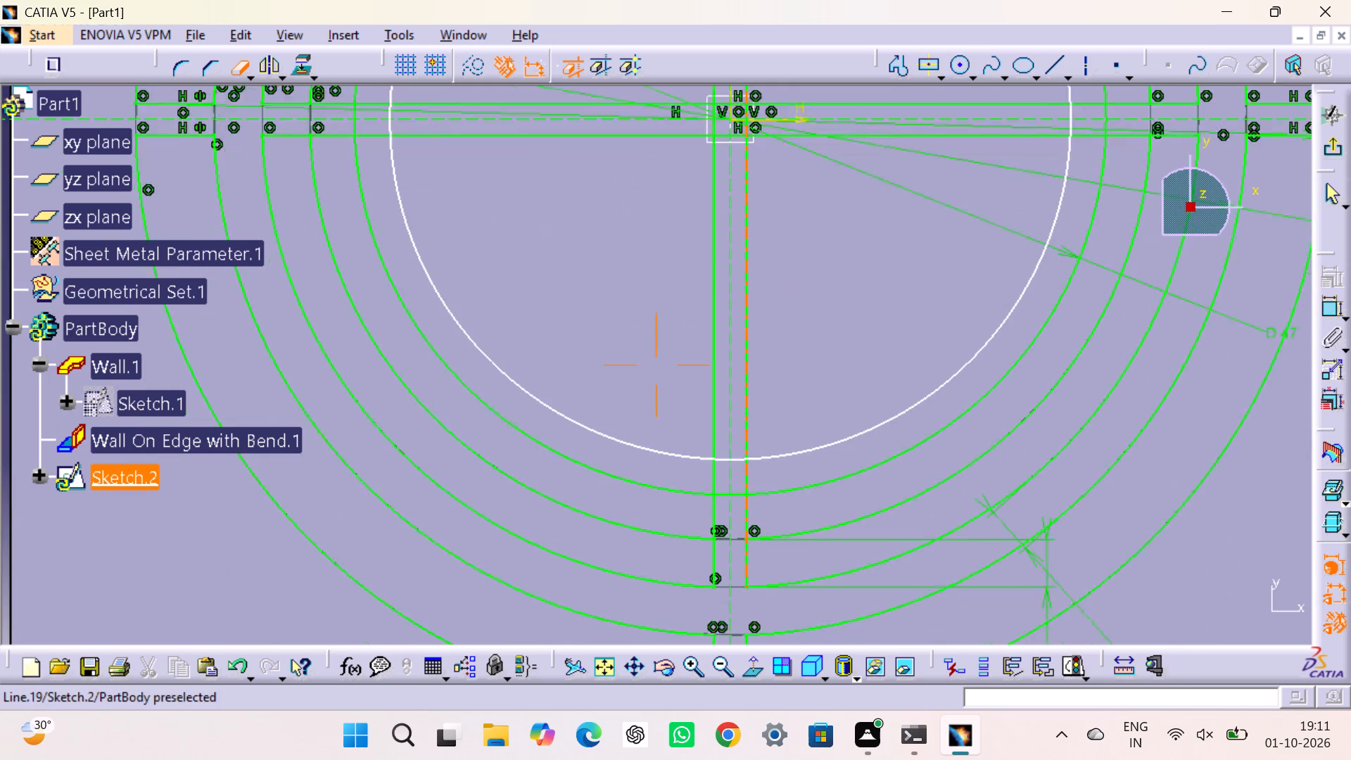
middle_drag(748, 365, 748, 309)
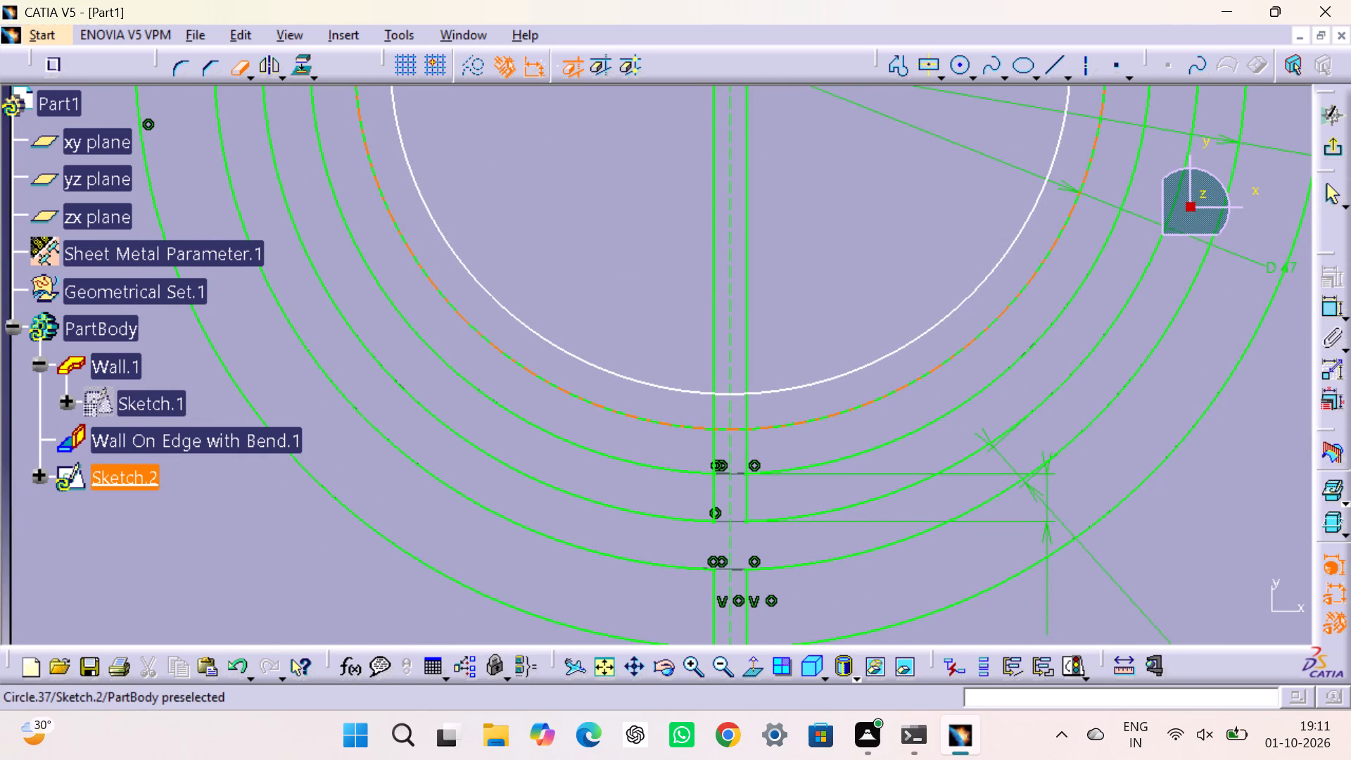
click(739, 429)
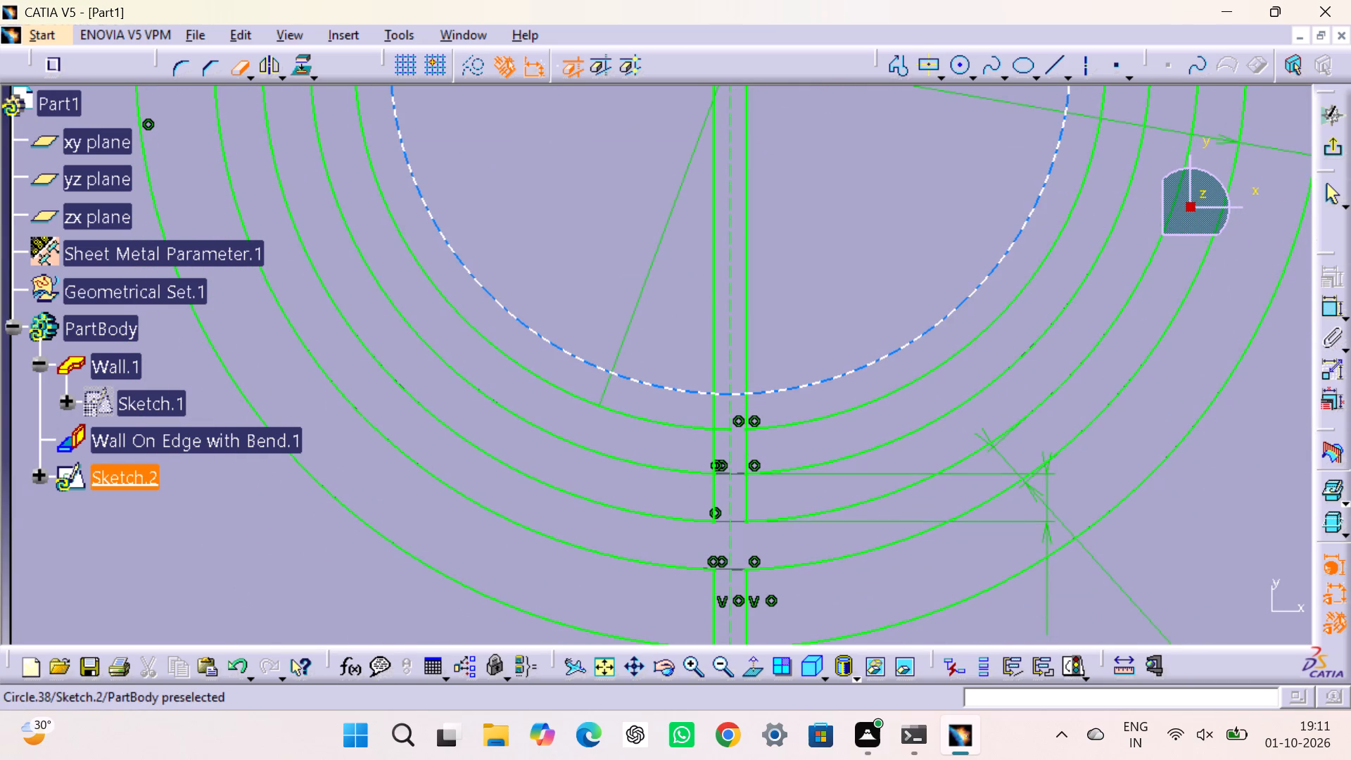
click(739, 392)
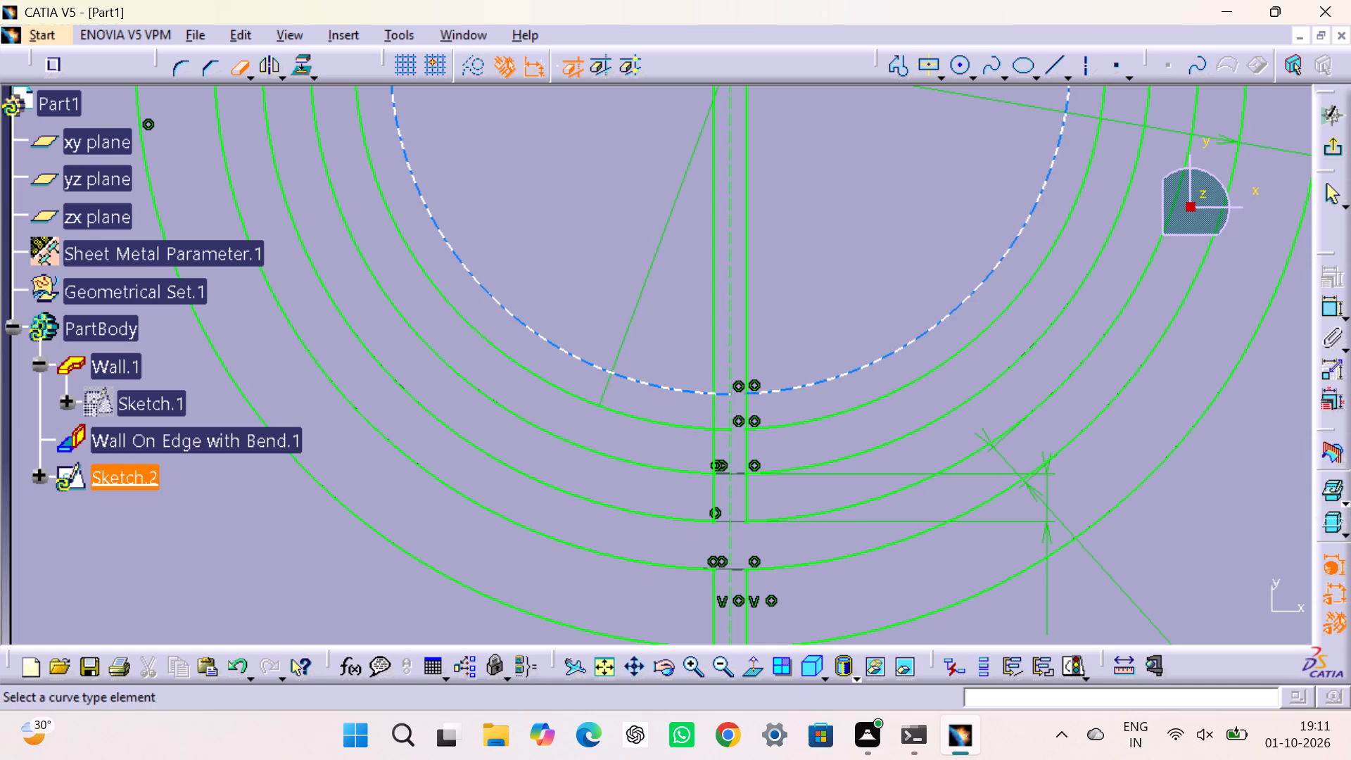
click(724, 393)
click(723, 430)
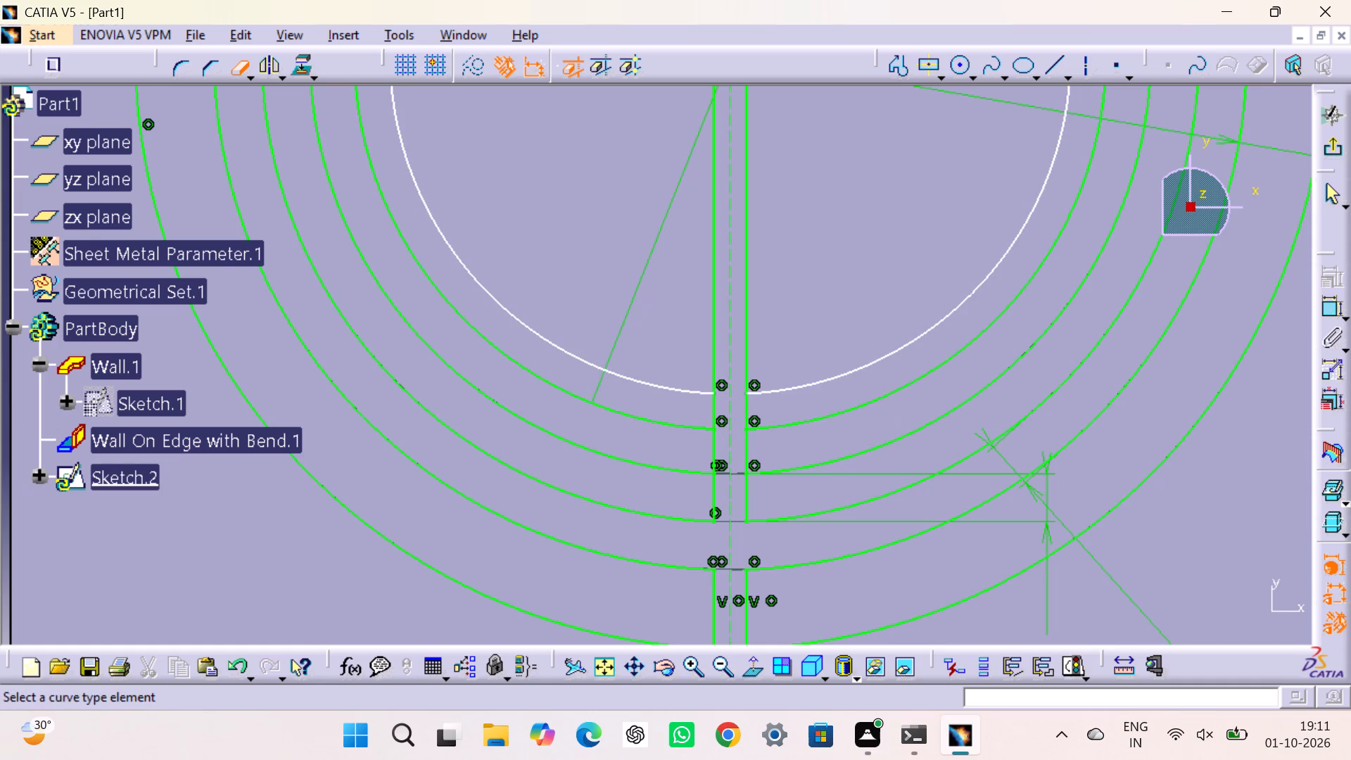
Constrain the distance between the two innermost circles at the bottom strip opening to 3 mm.
double_click(1326, 311)
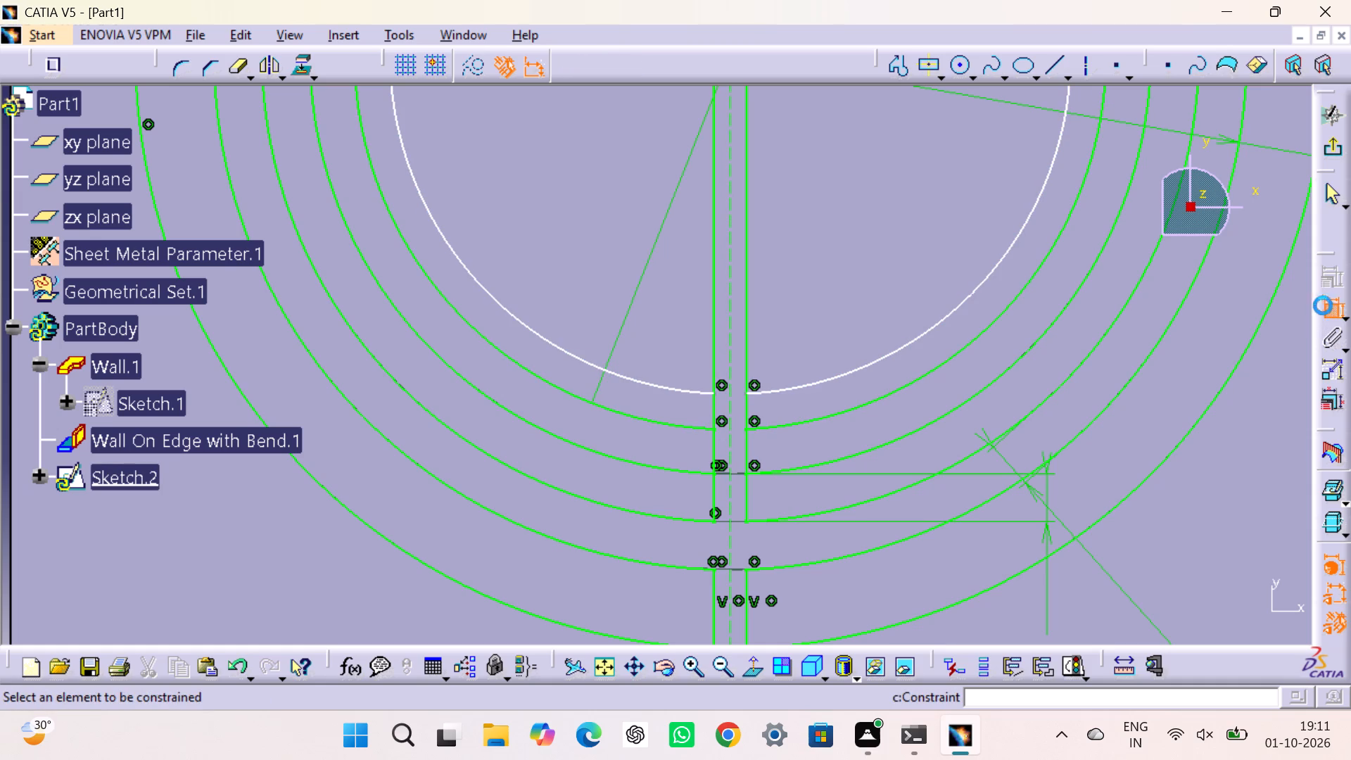
click(748, 395)
click(747, 427)
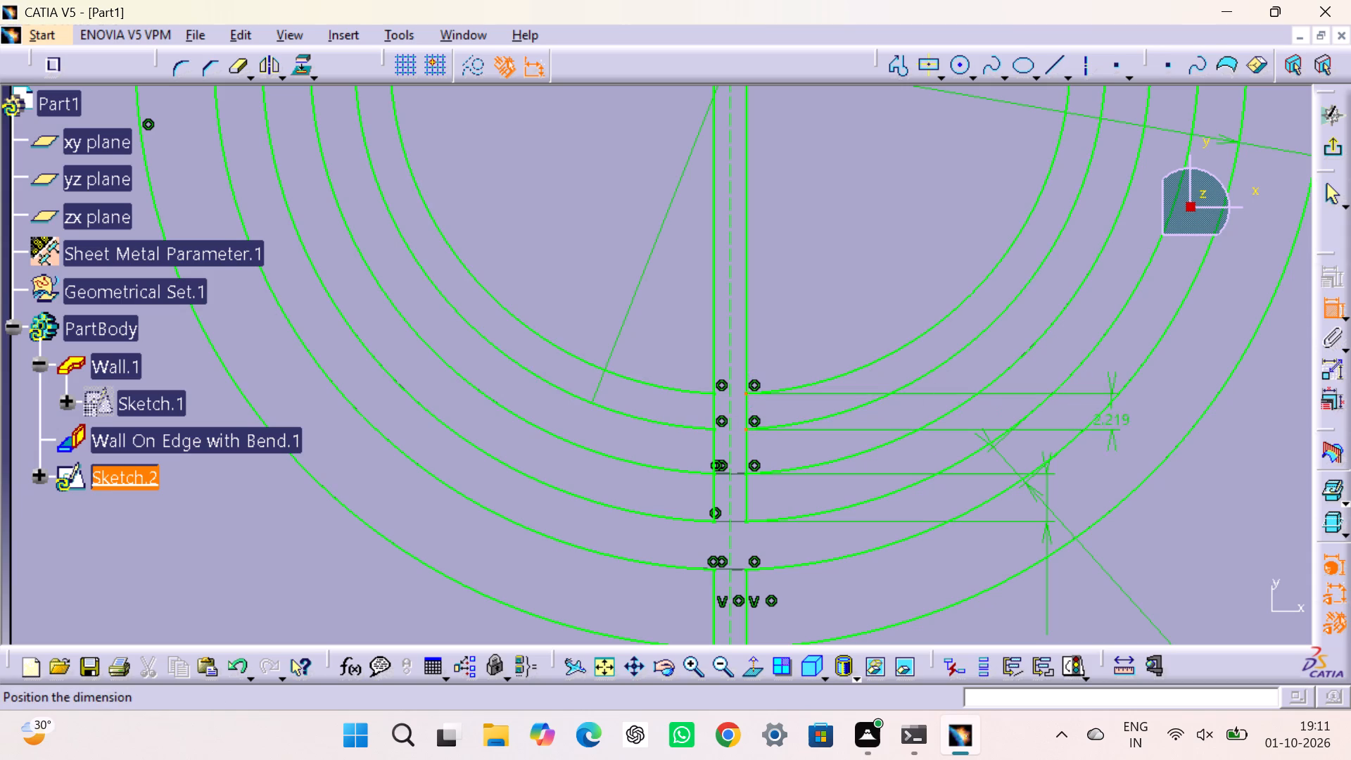
click(1225, 466)
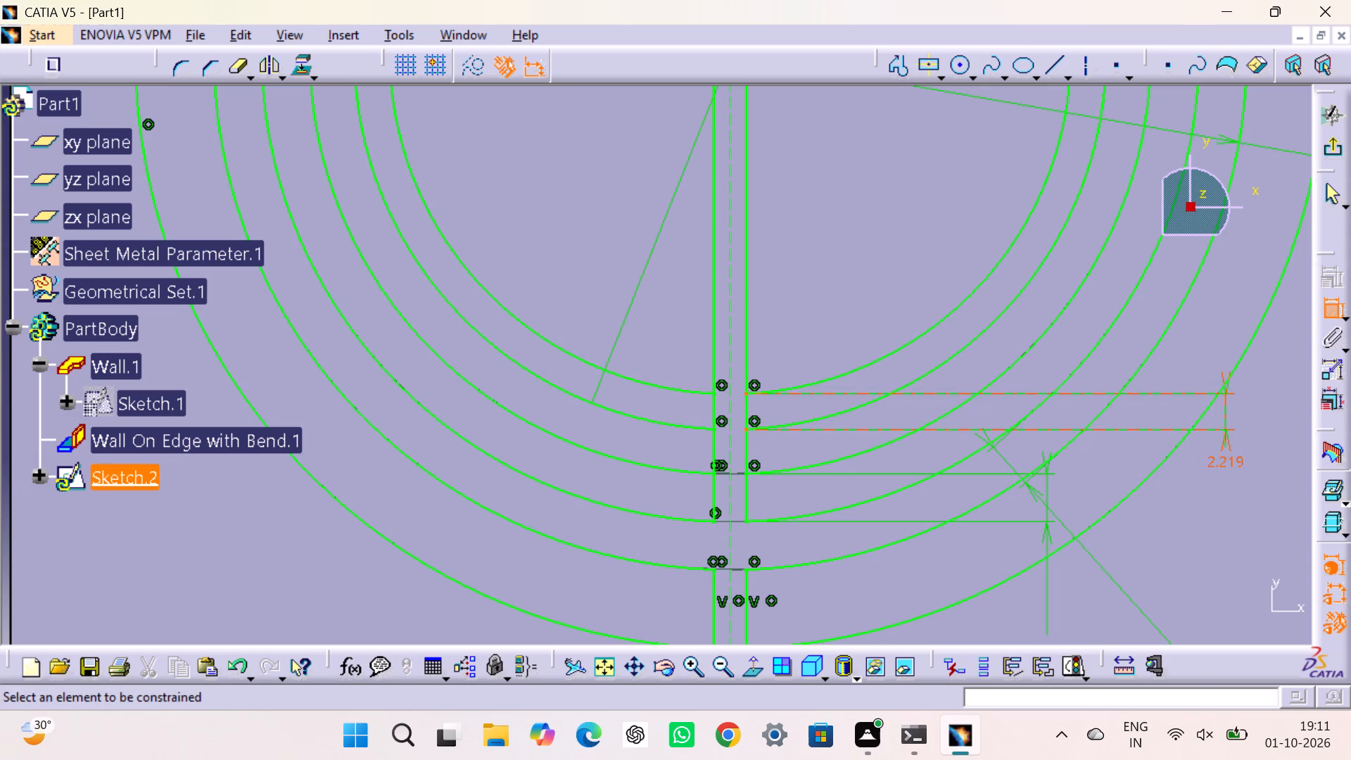
double_click(1229, 464)
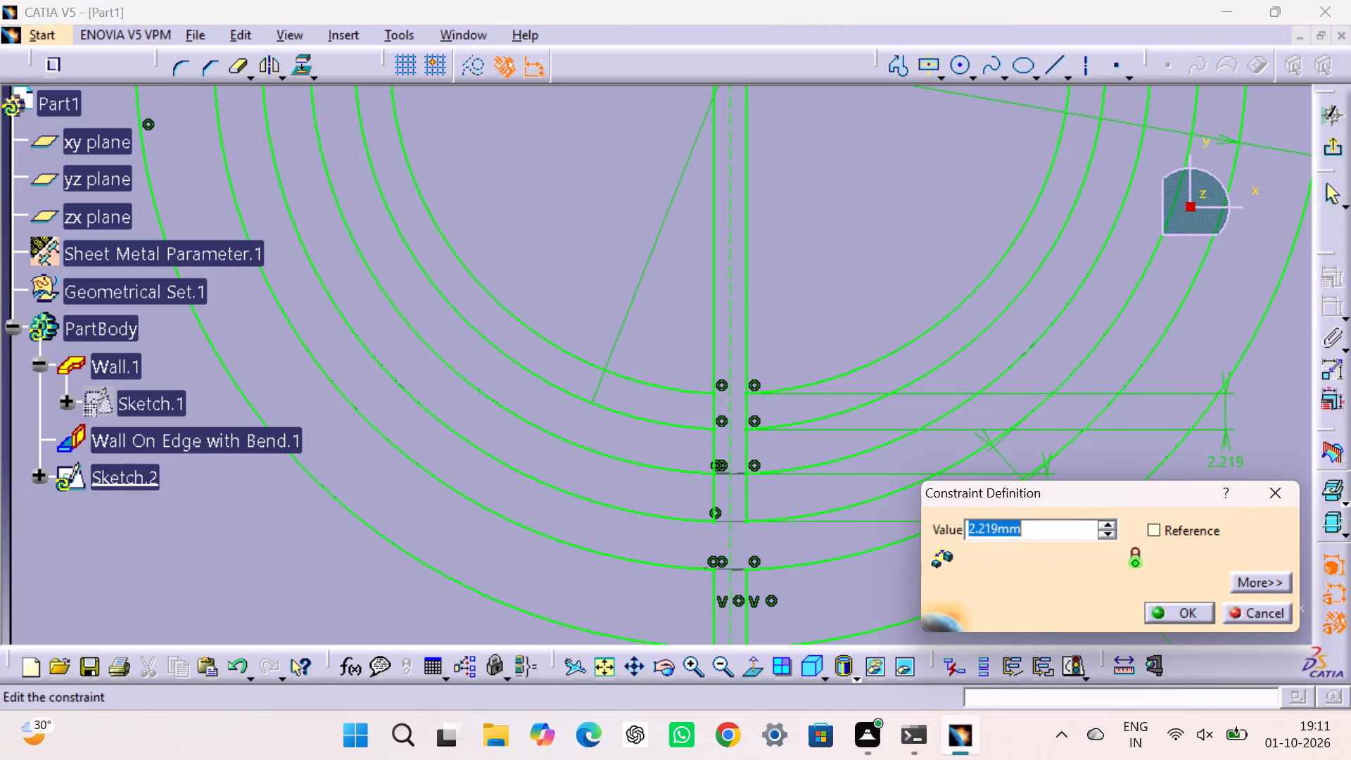
key(3)
key(Return)
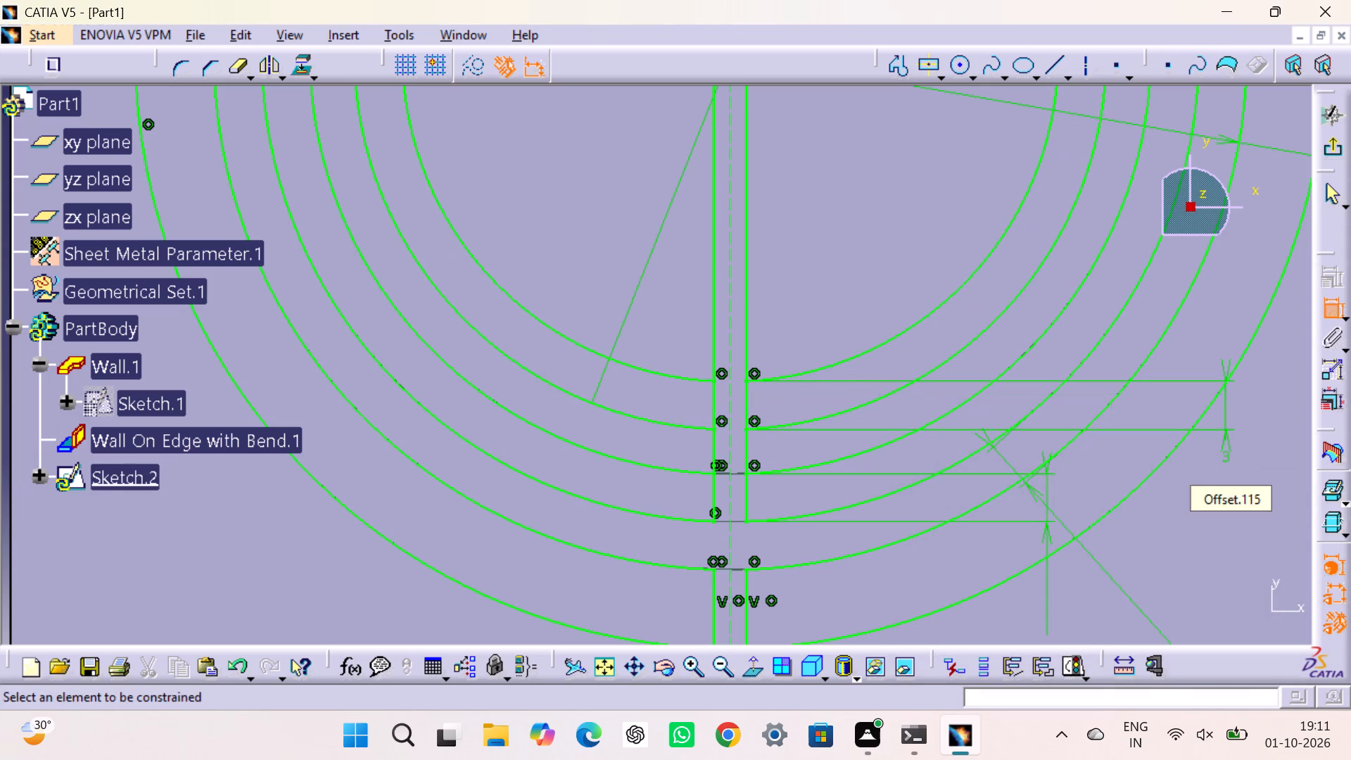
click(1202, 532)
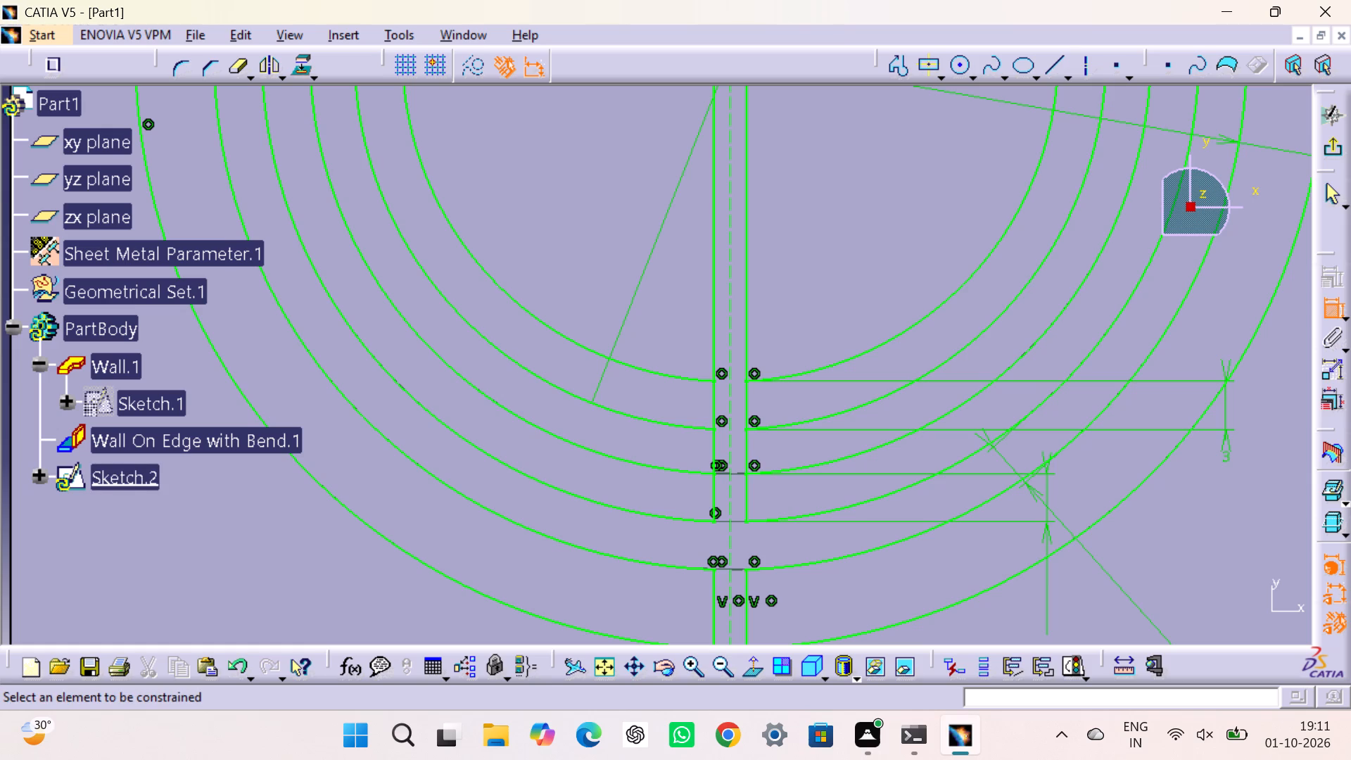
At the bottom, Quick Trim both vertical strip lines in the gap between the 47 mm circle and the next larger circle.
double_click(236, 65)
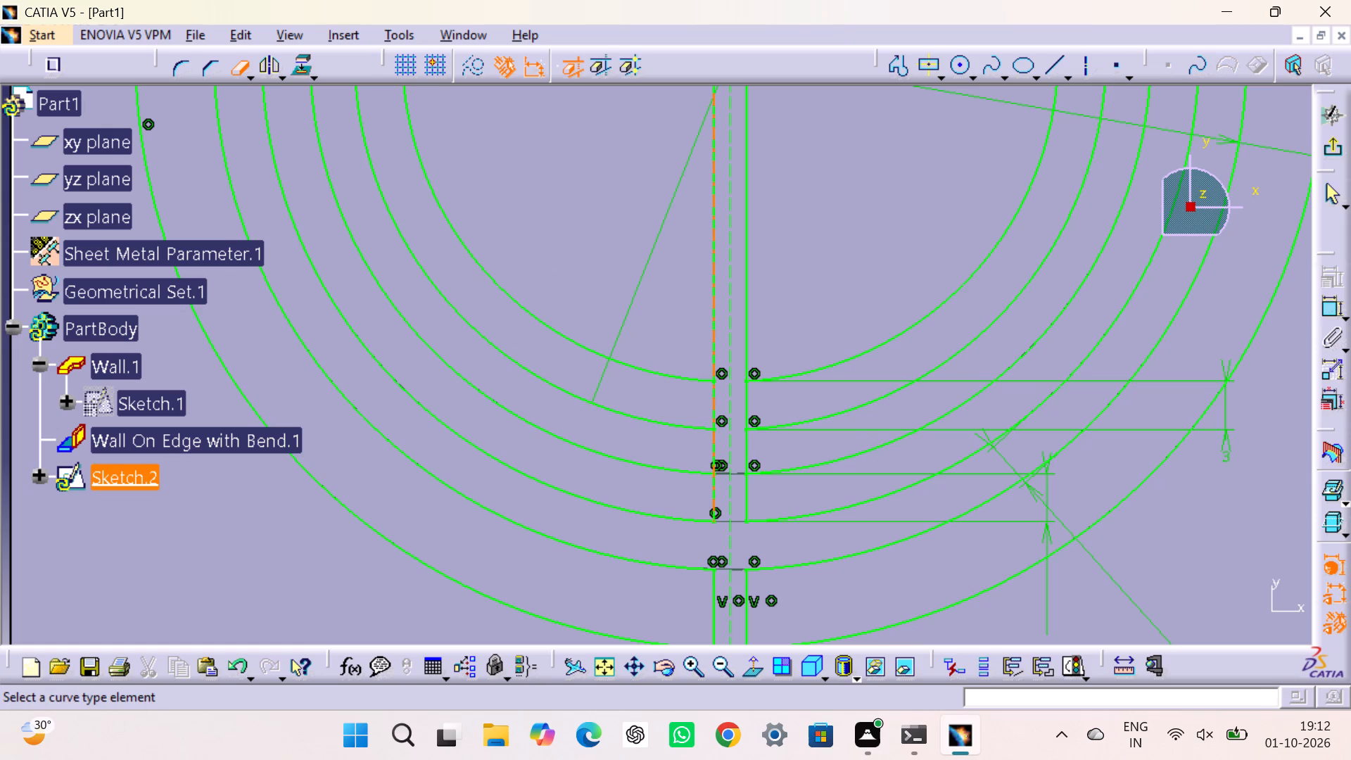
click(713, 447)
click(747, 444)
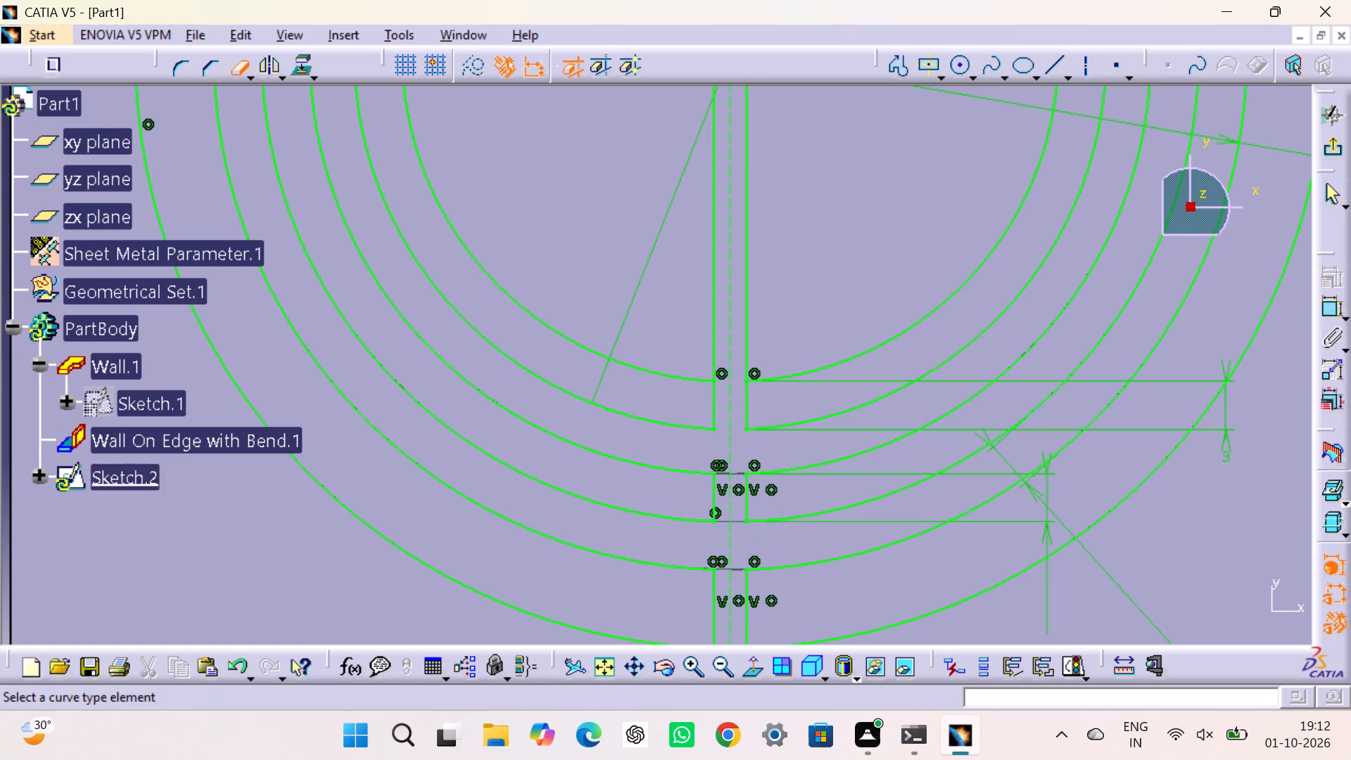
On the sketch's left side, Quick Trim both horizontal strip lines in the gap outside the 47 mm circle and the two innermost circles between them.
middle_drag(742, 346, 813, 695)
middle_drag(668, 479, 908, 436)
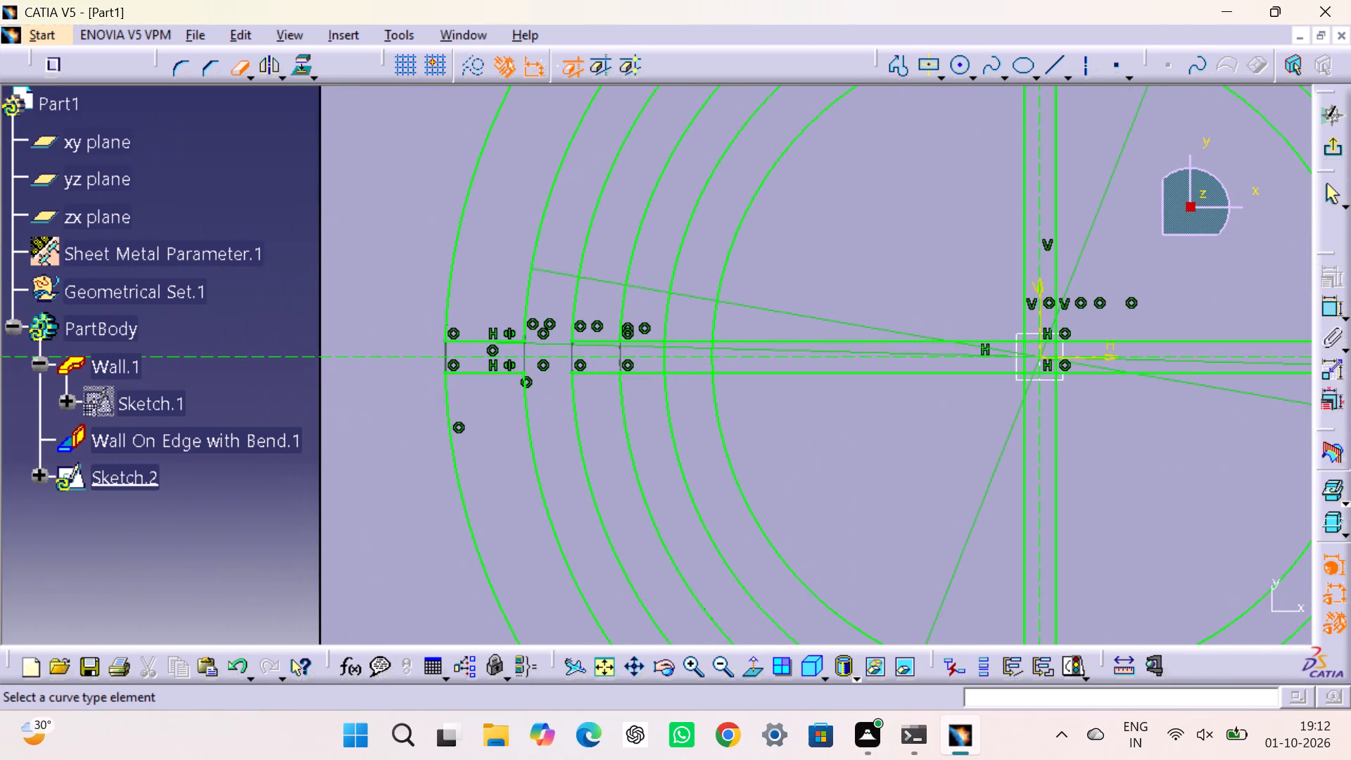
click(635, 374)
click(646, 338)
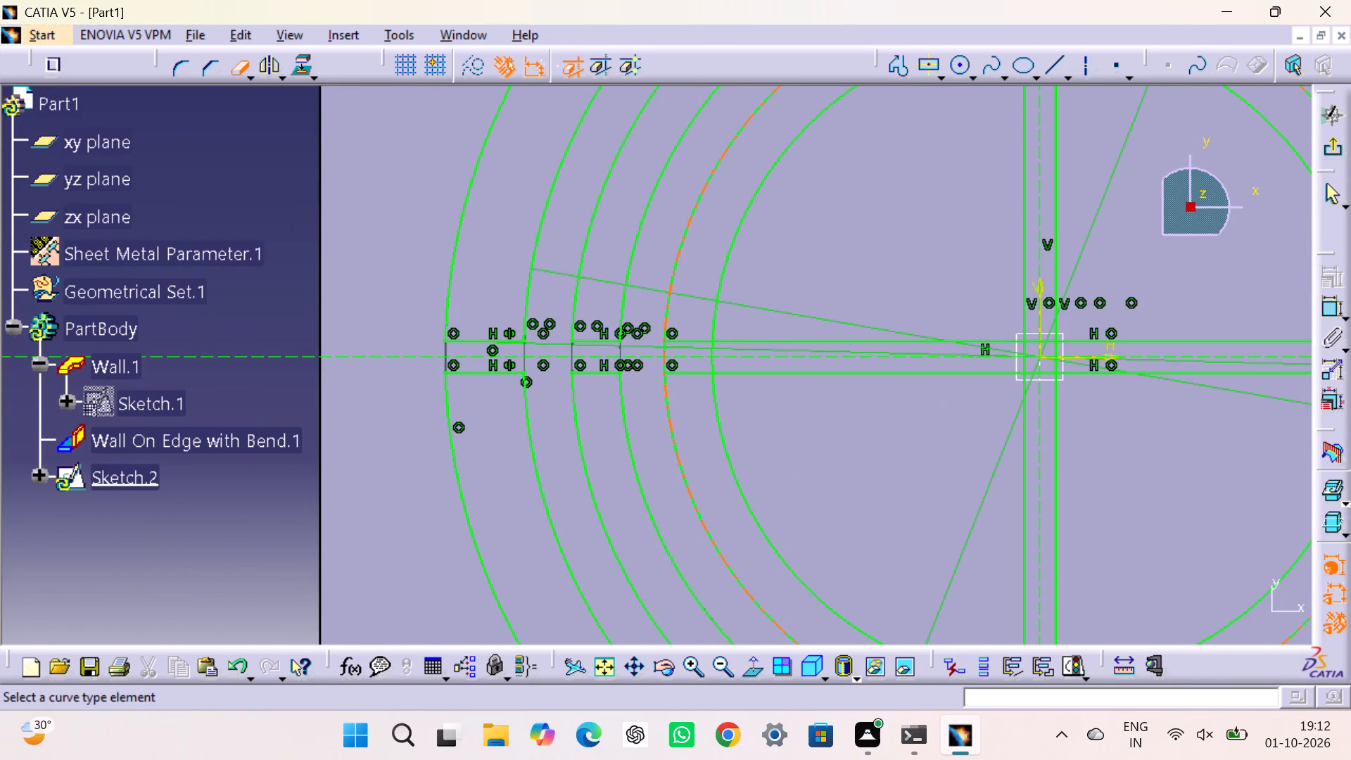
click(664, 346)
click(711, 348)
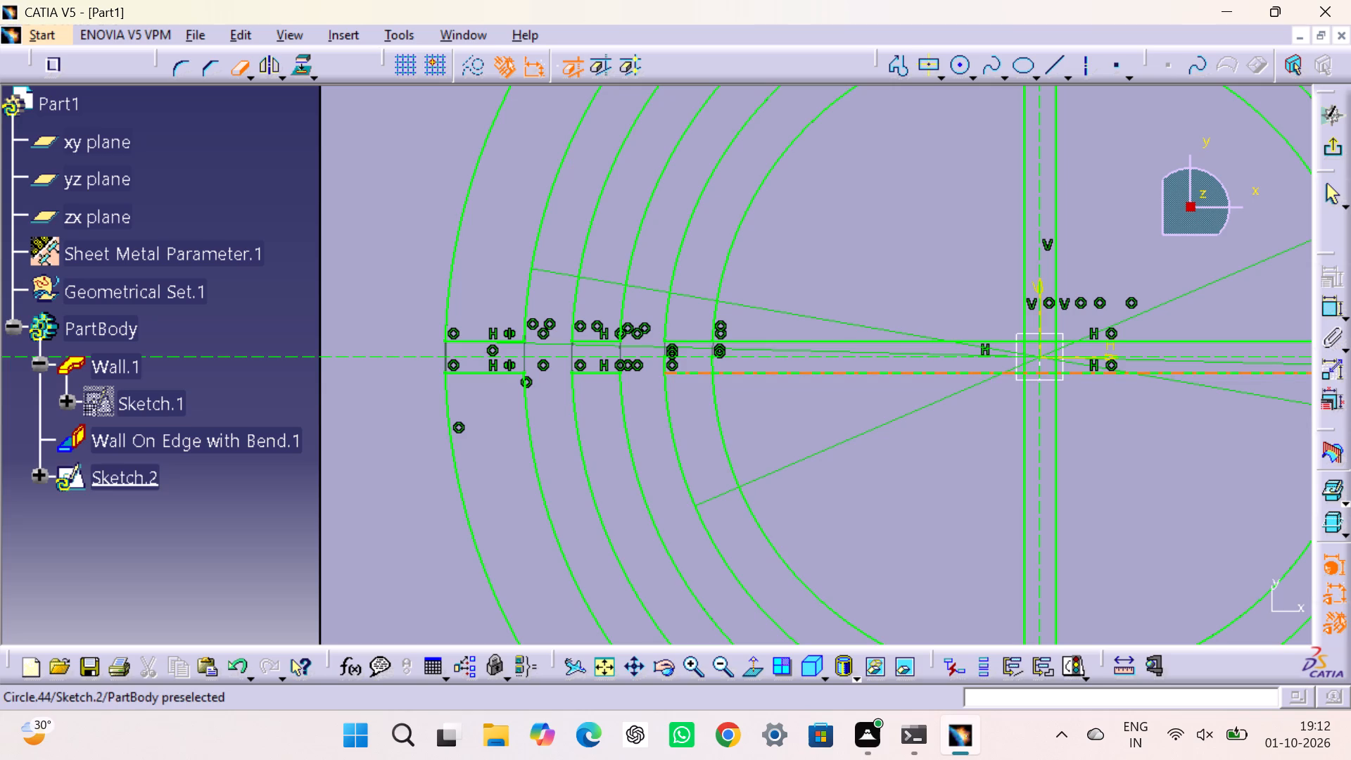
click(710, 365)
click(662, 367)
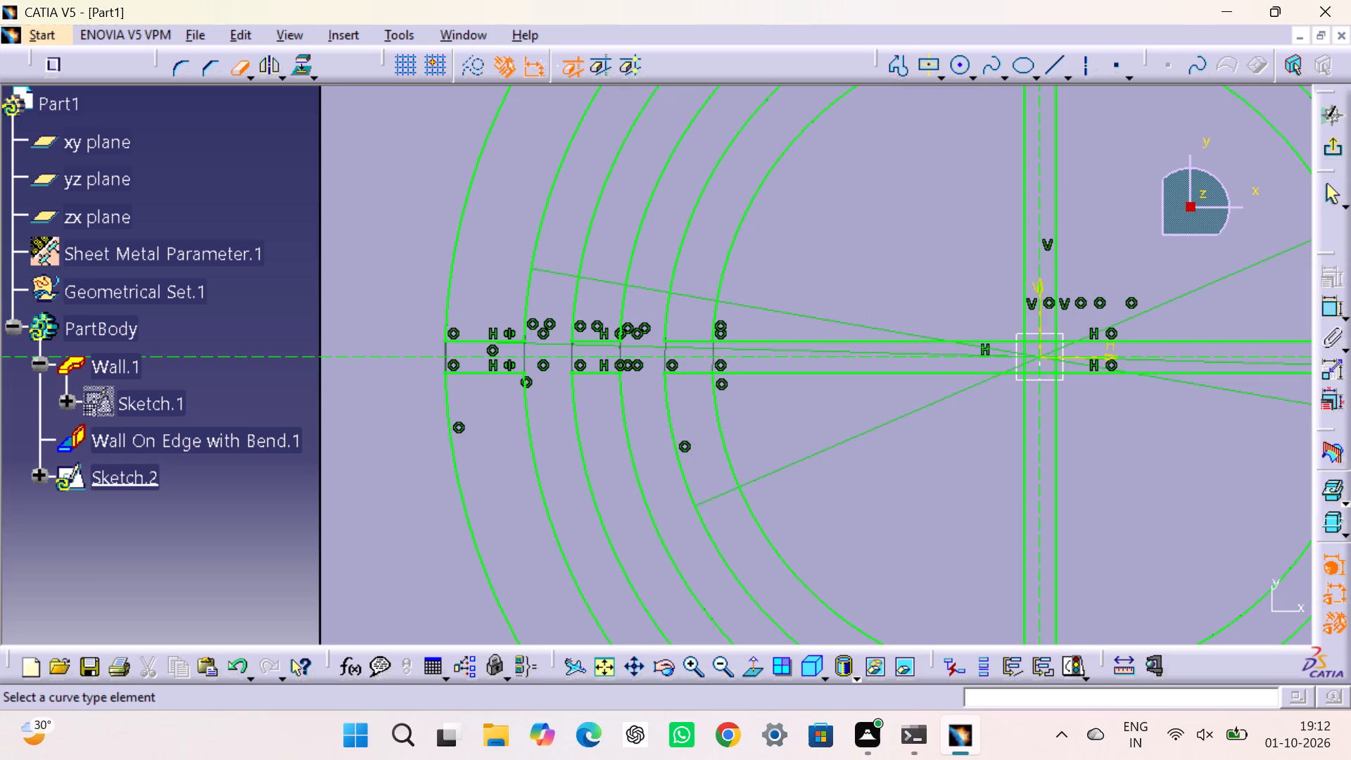
At the sketch's top, Quick Trim both vertical strip lines in the gap outside the 47 mm circle and the two innermost circles between them.
middle_drag(889, 263, 573, 513)
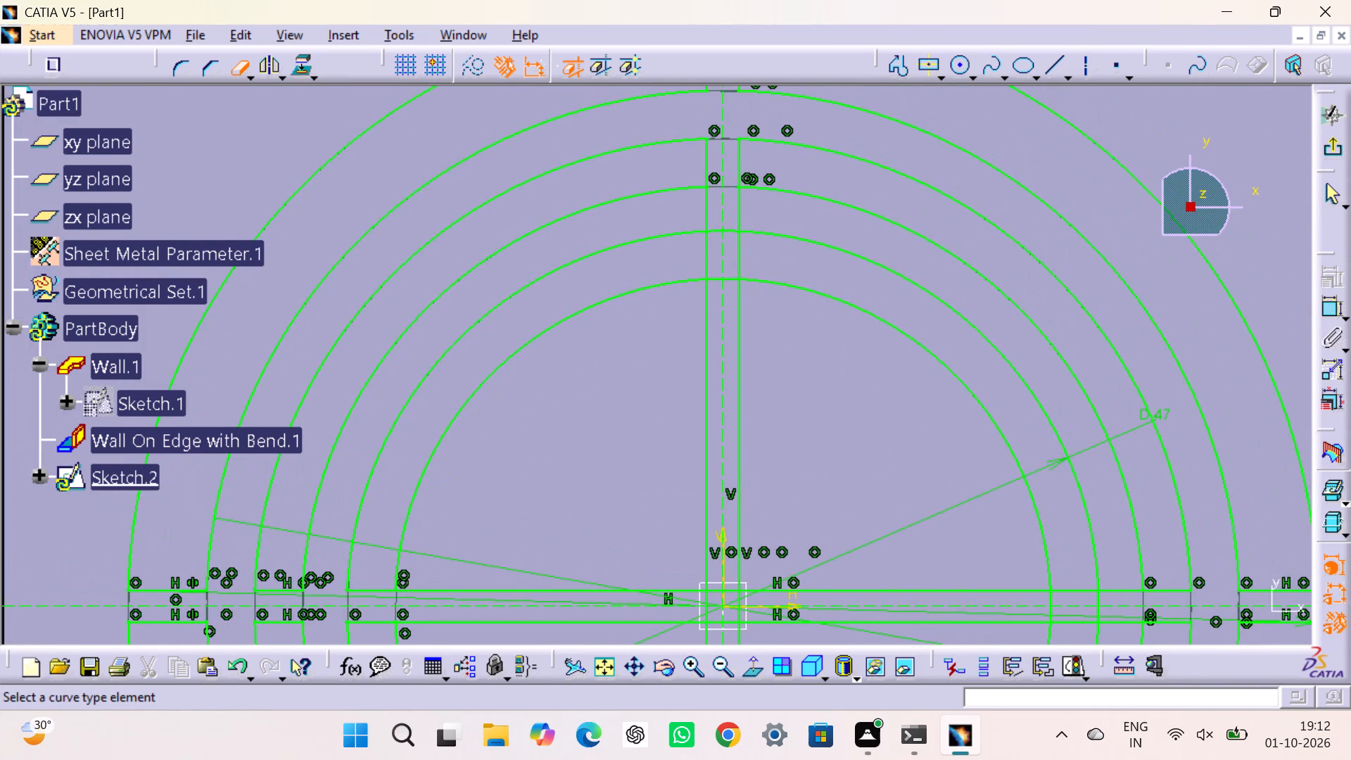
click(704, 211)
click(741, 210)
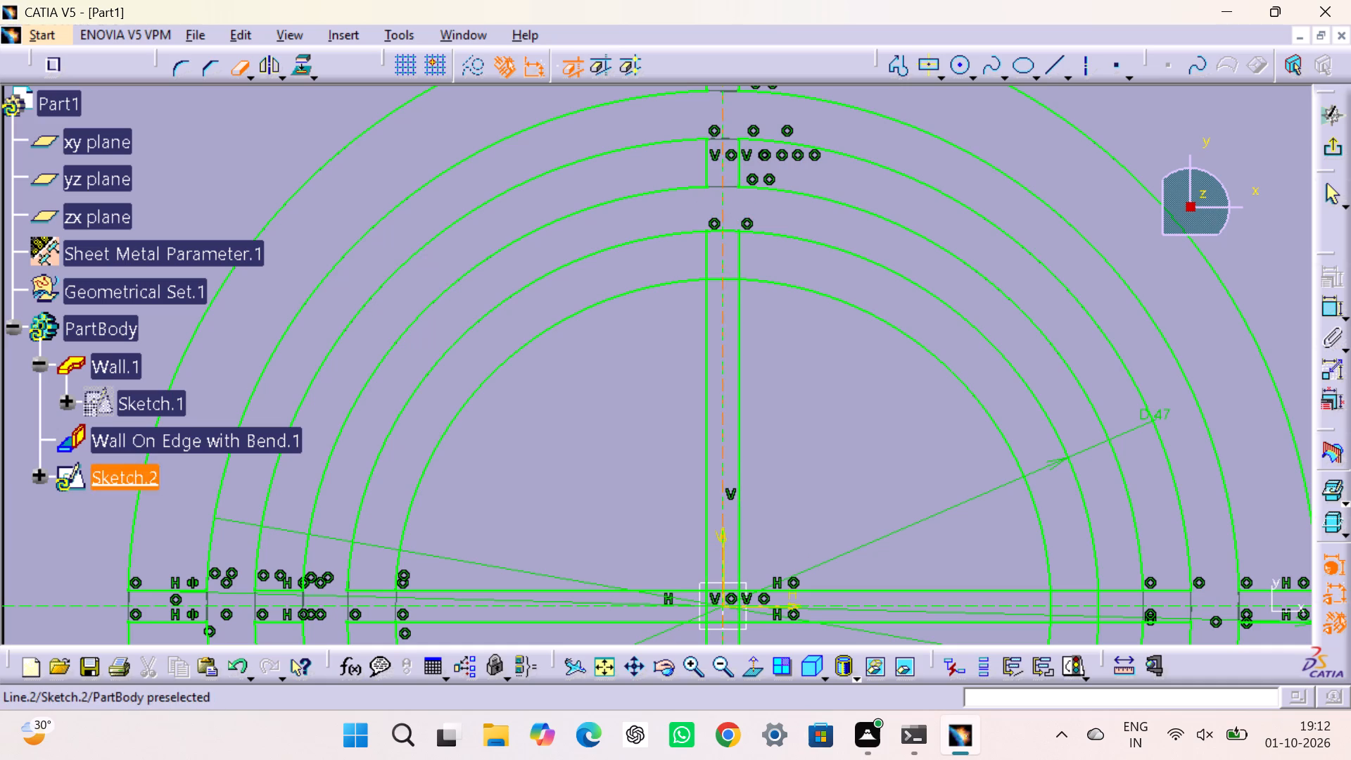
click(732, 231)
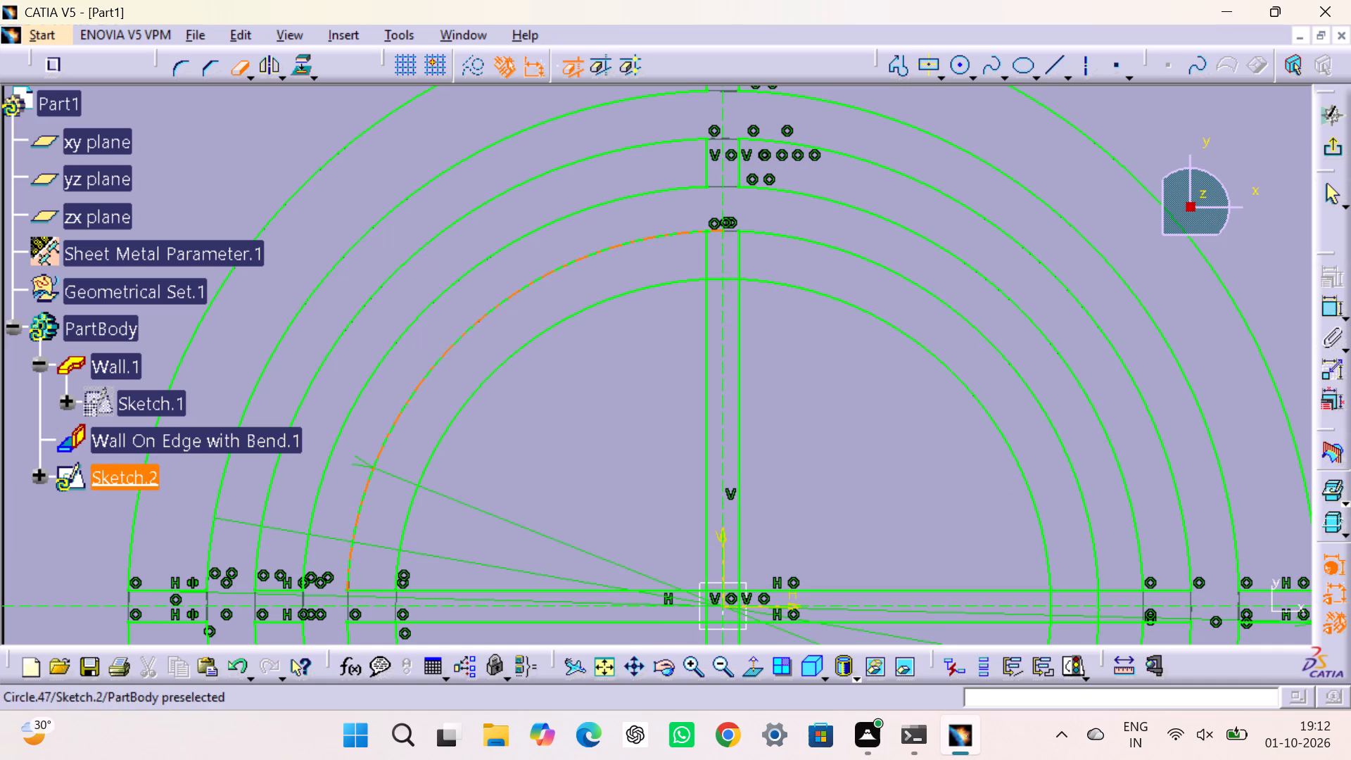
click(714, 230)
click(712, 278)
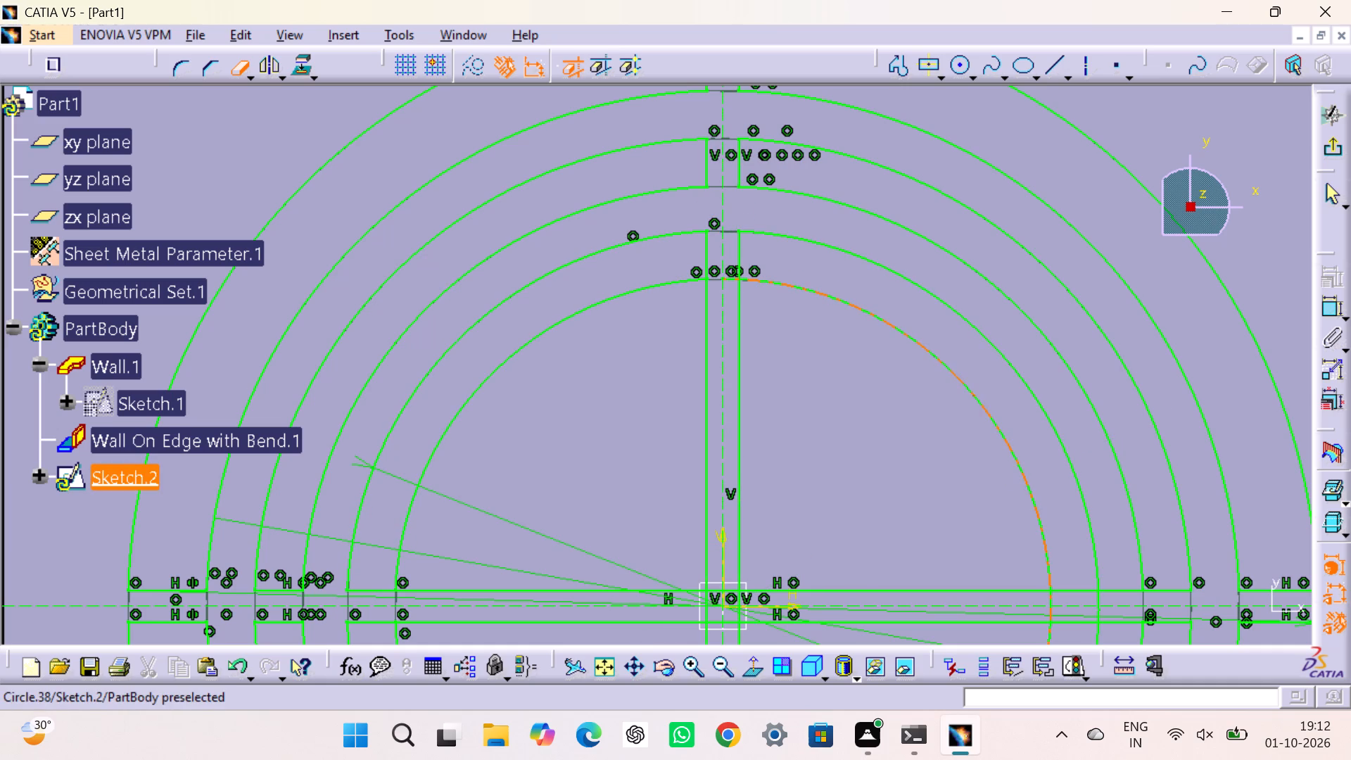
click(730, 277)
middle_drag(839, 370, 833, 187)
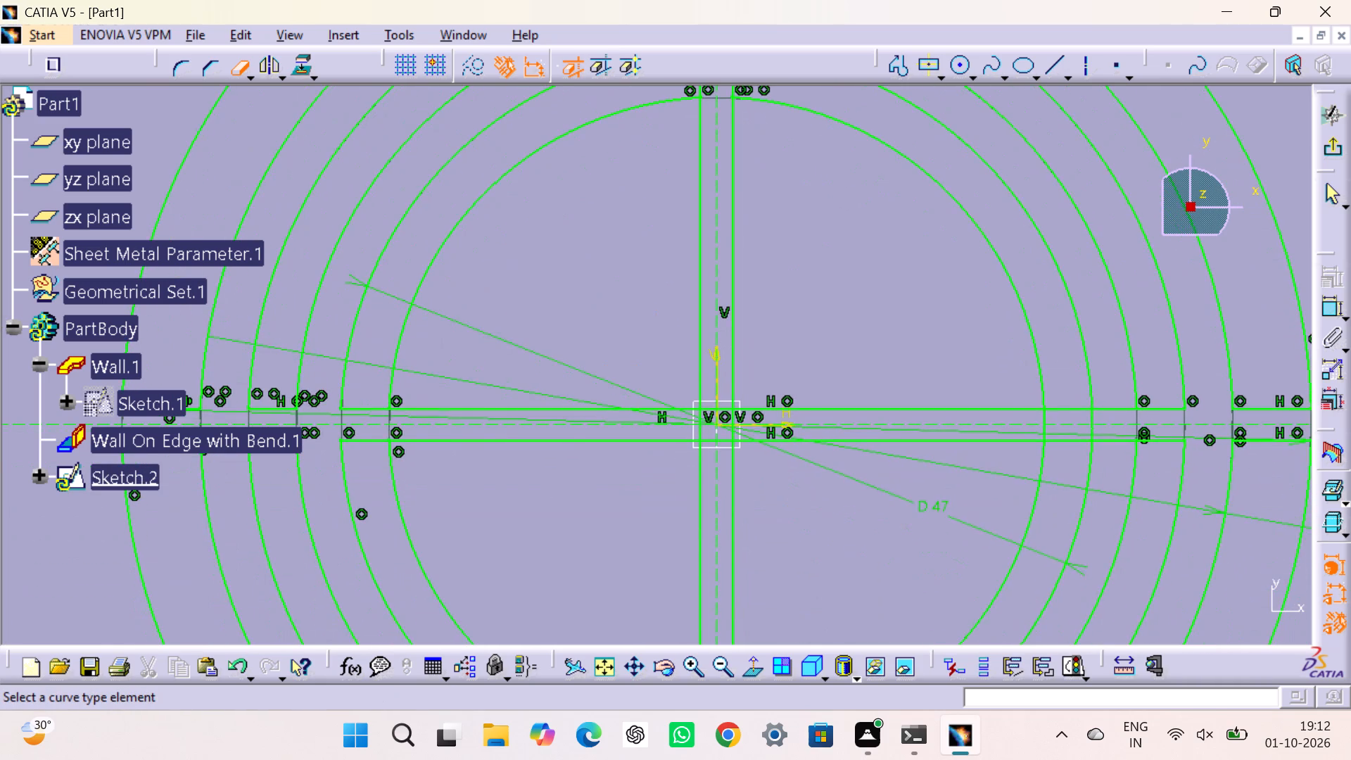
On the sketch's right side, Quick Trim both horizontal strip lines in the gap outside the 47 mm circle and the two innermost circles between them.
middle_drag(827, 428, 837, 184)
middle_drag(829, 373, 807, 373)
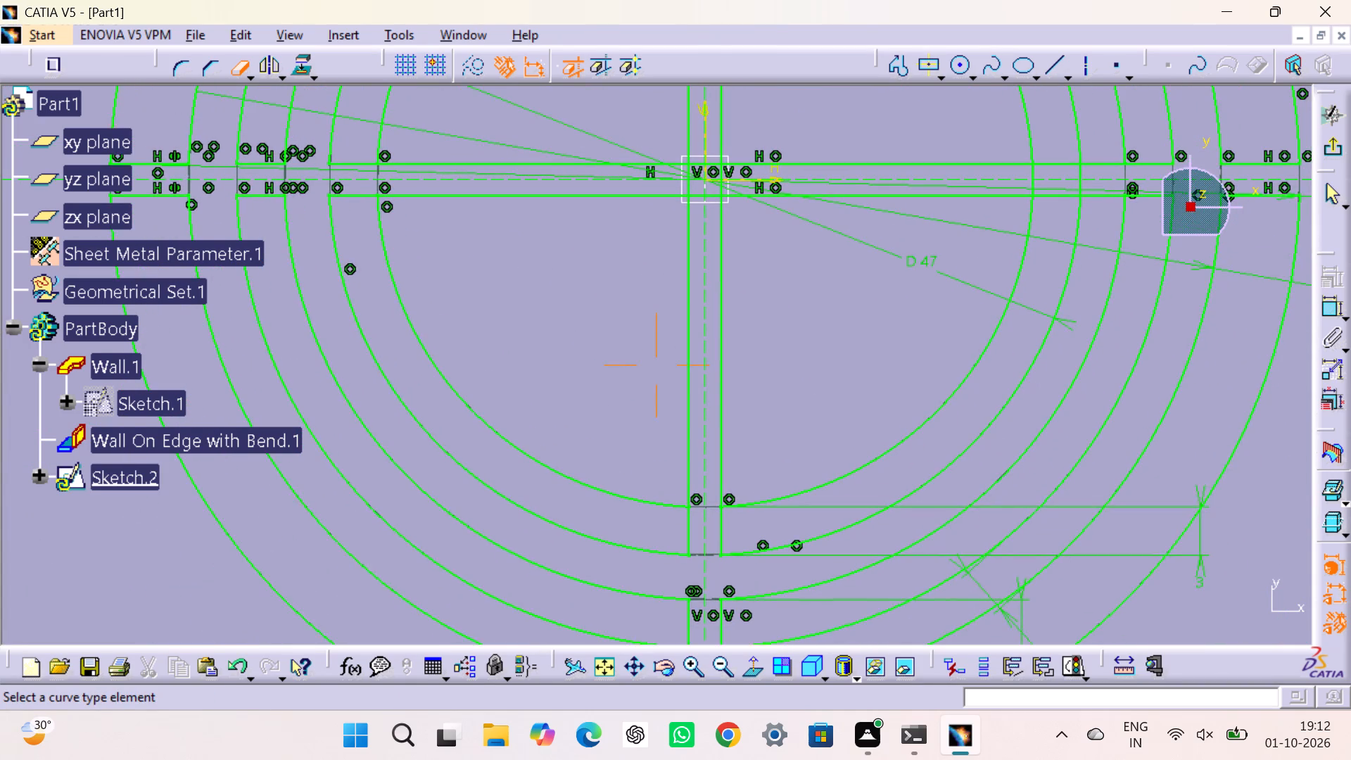
middle_drag(807, 373, 643, 540)
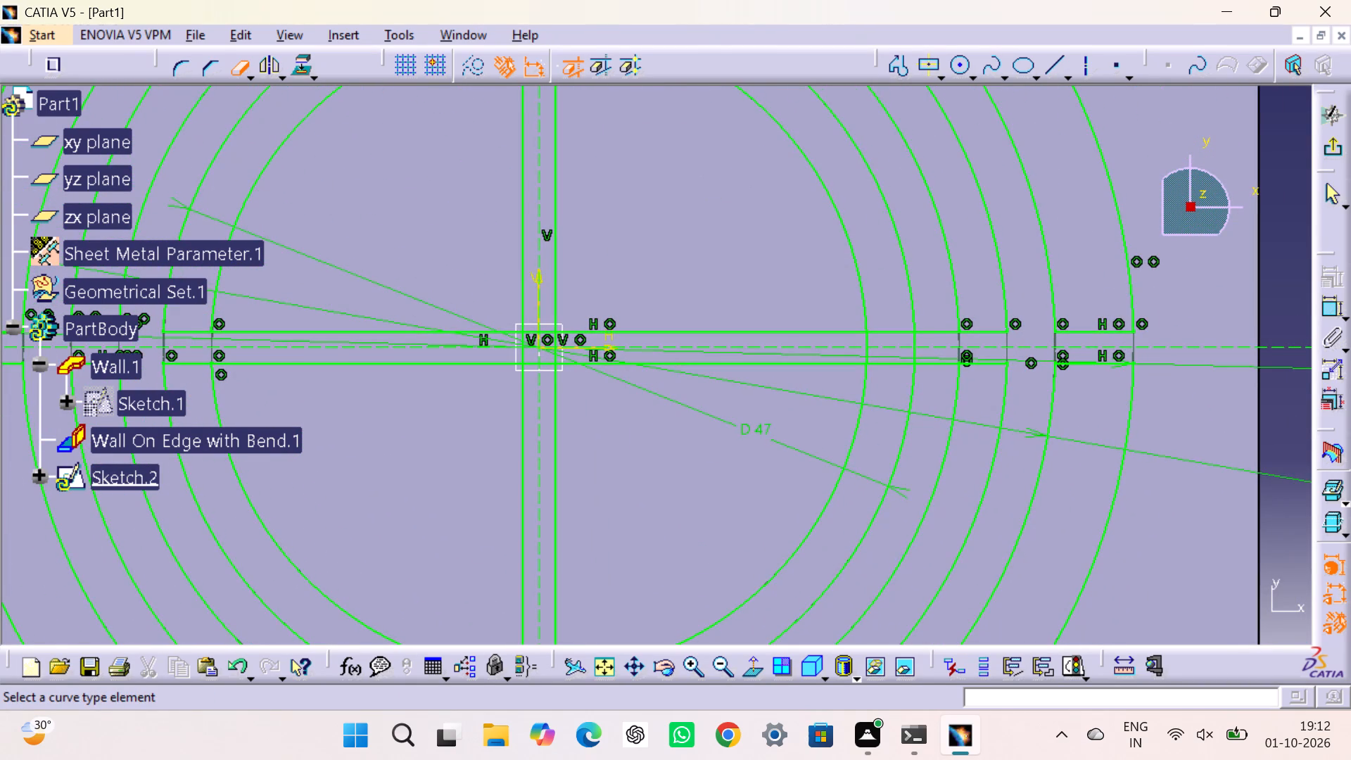
click(934, 330)
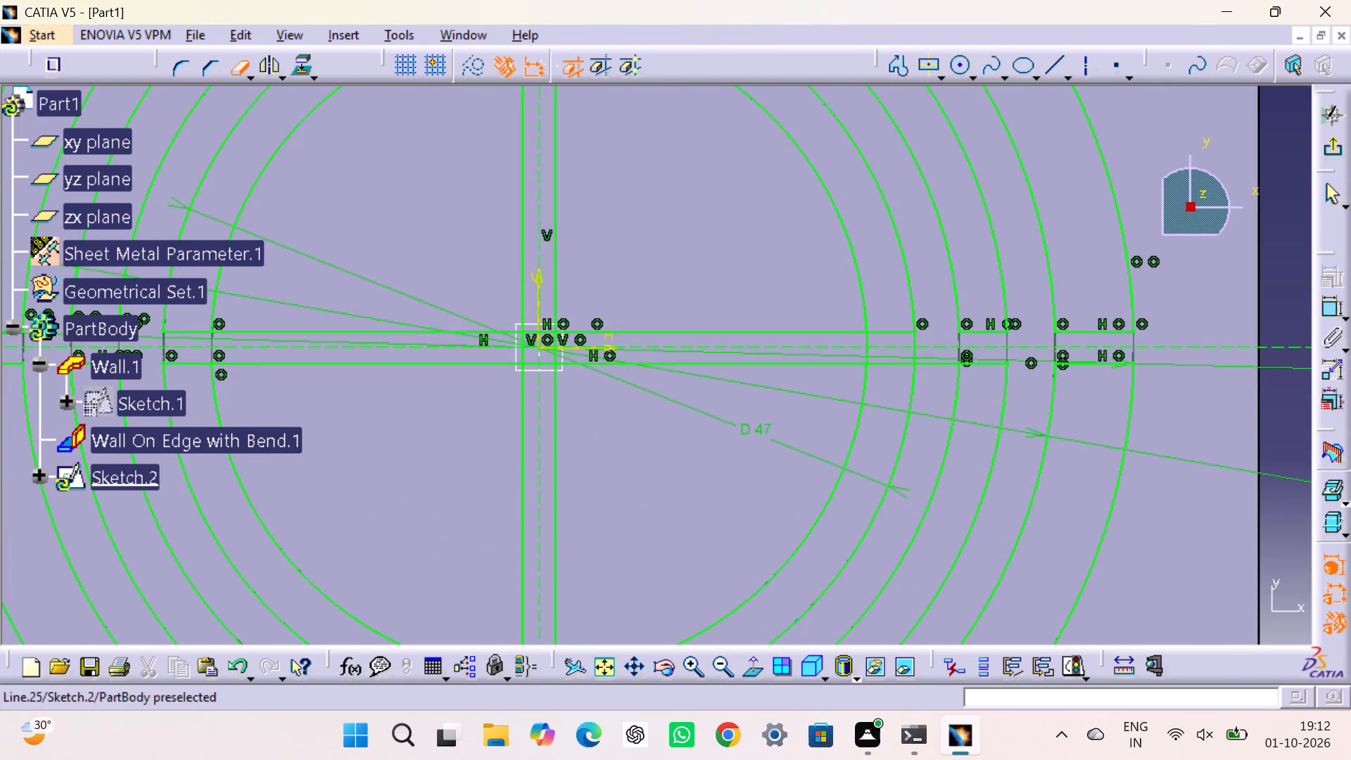
click(934, 363)
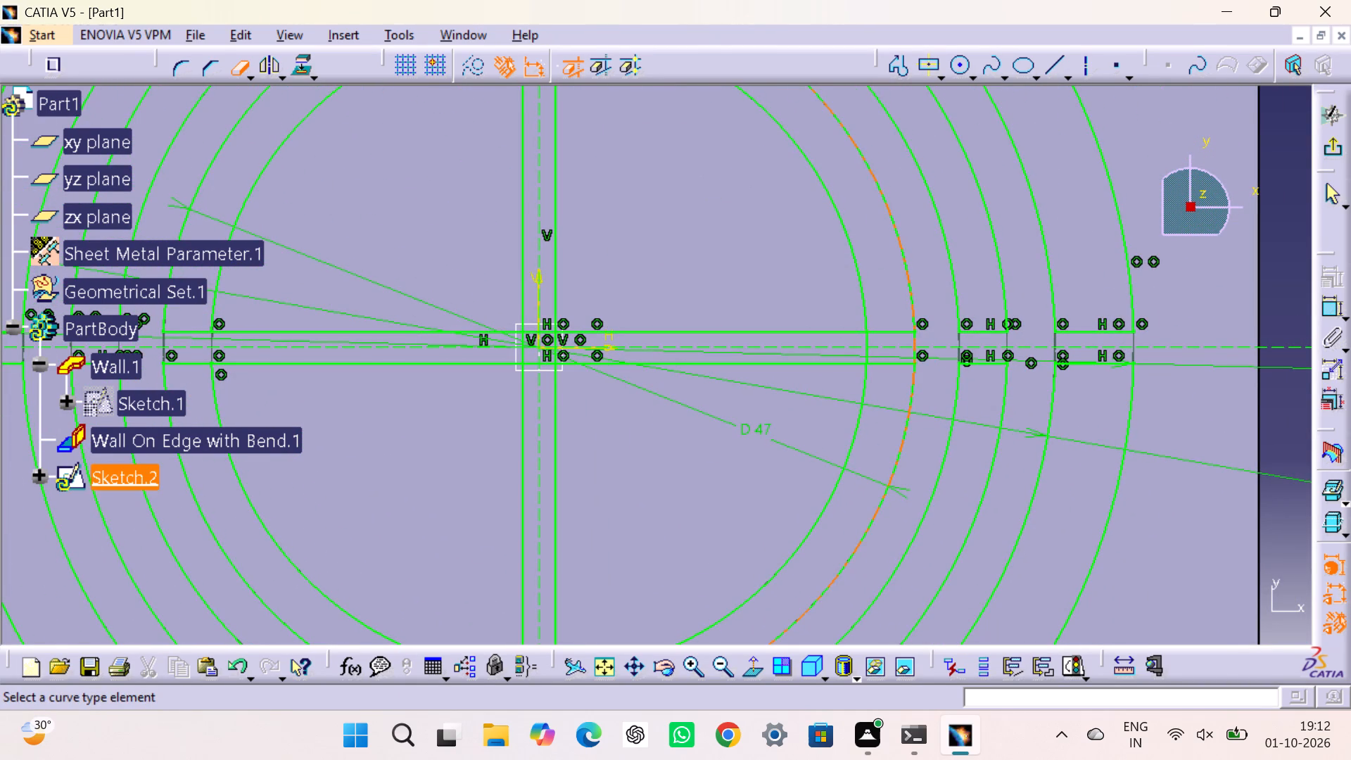
click(915, 342)
click(917, 354)
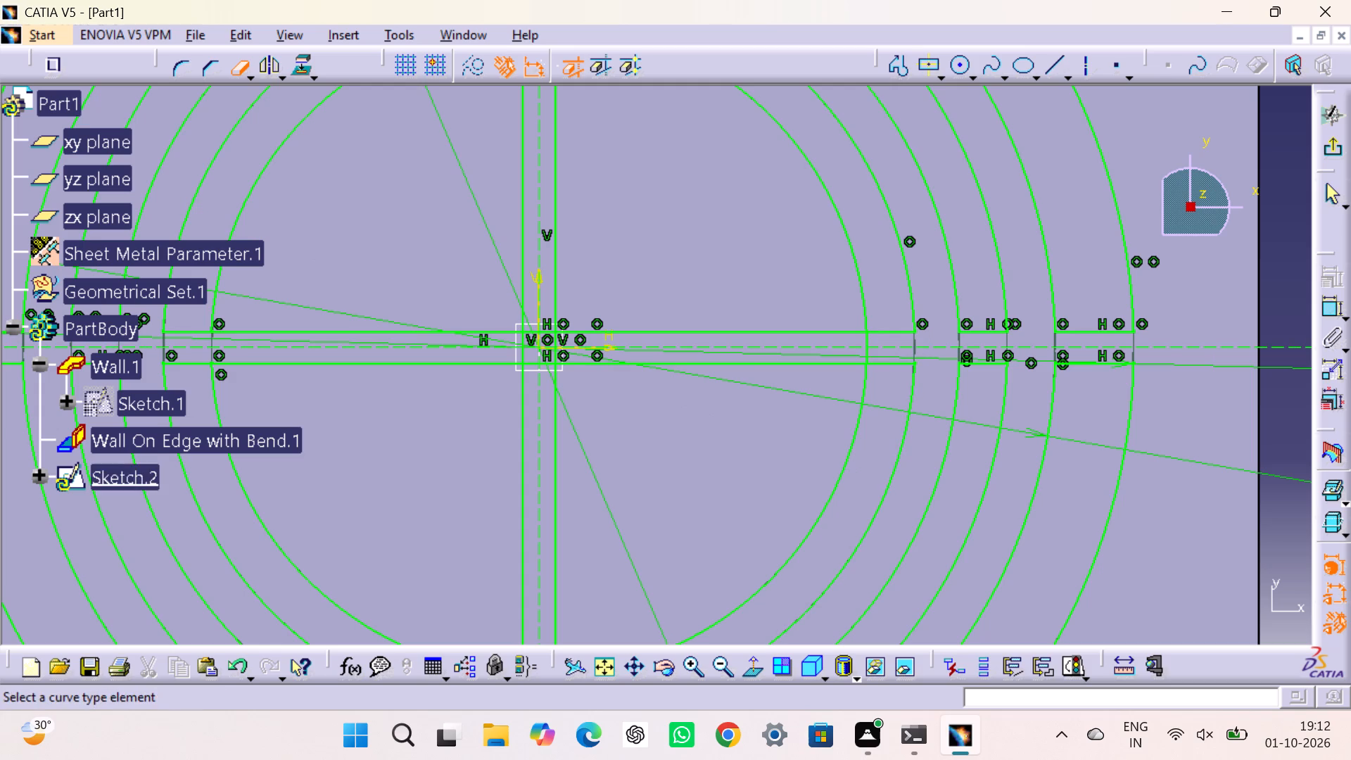
click(868, 352)
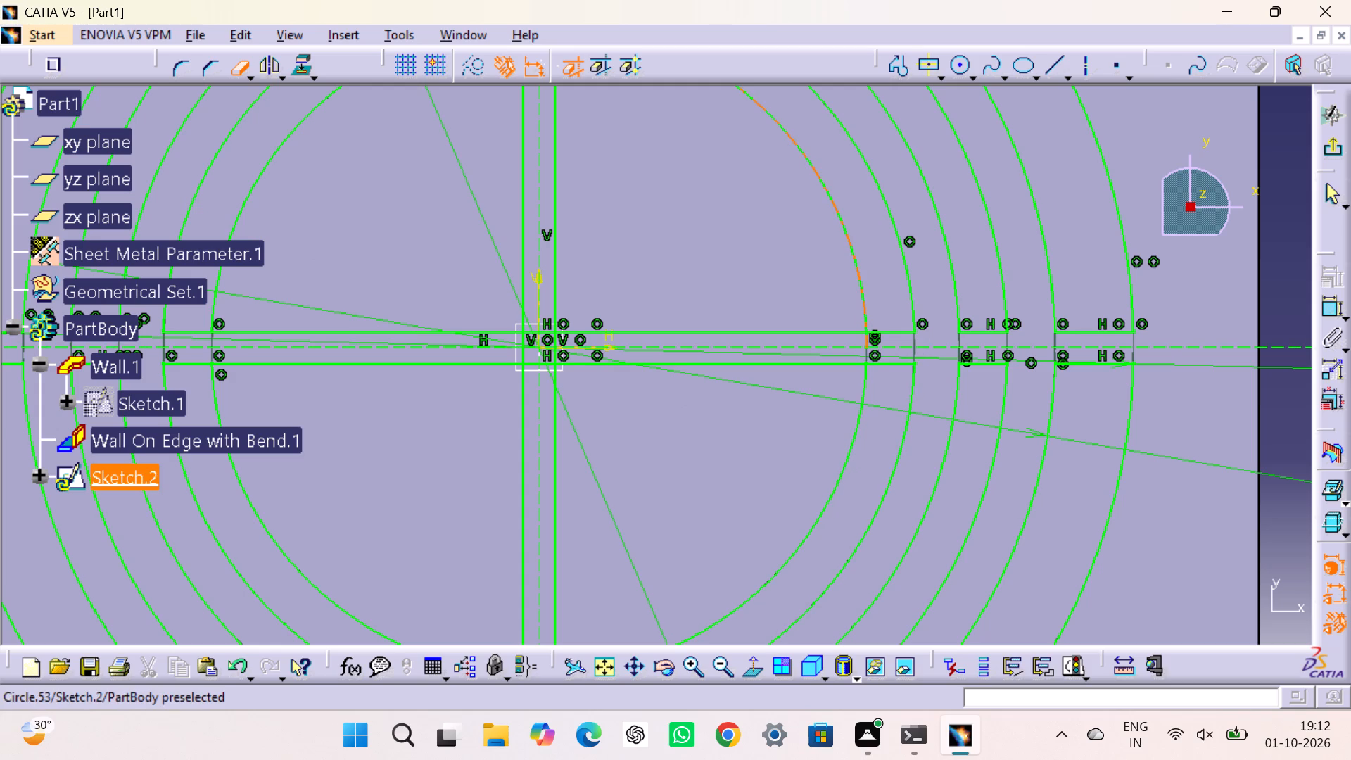
click(866, 340)
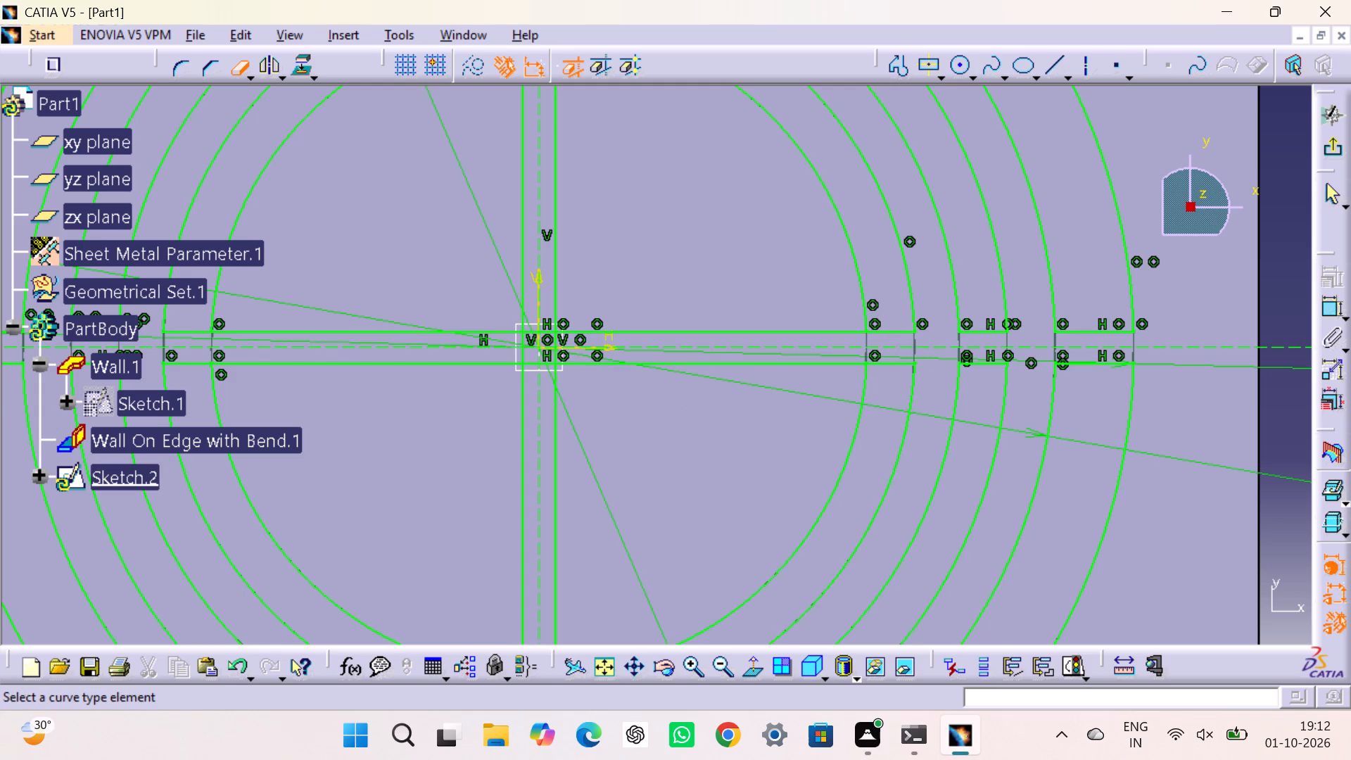
Draw two concentric circles centred on the sketch origin inside the existing rings, about 32 mm and 23 mm in diameter.
middle_drag(727, 439, 903, 380)
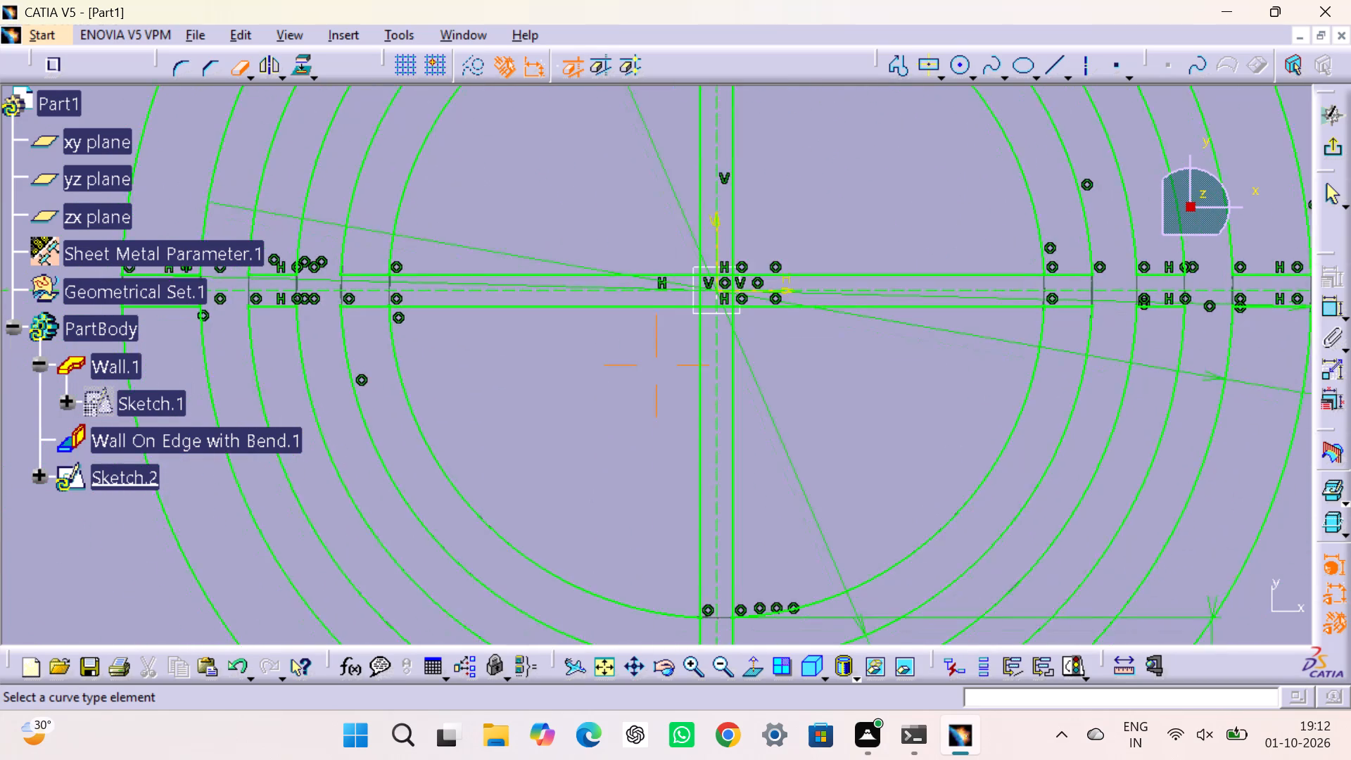
middle_drag(903, 380, 792, 417)
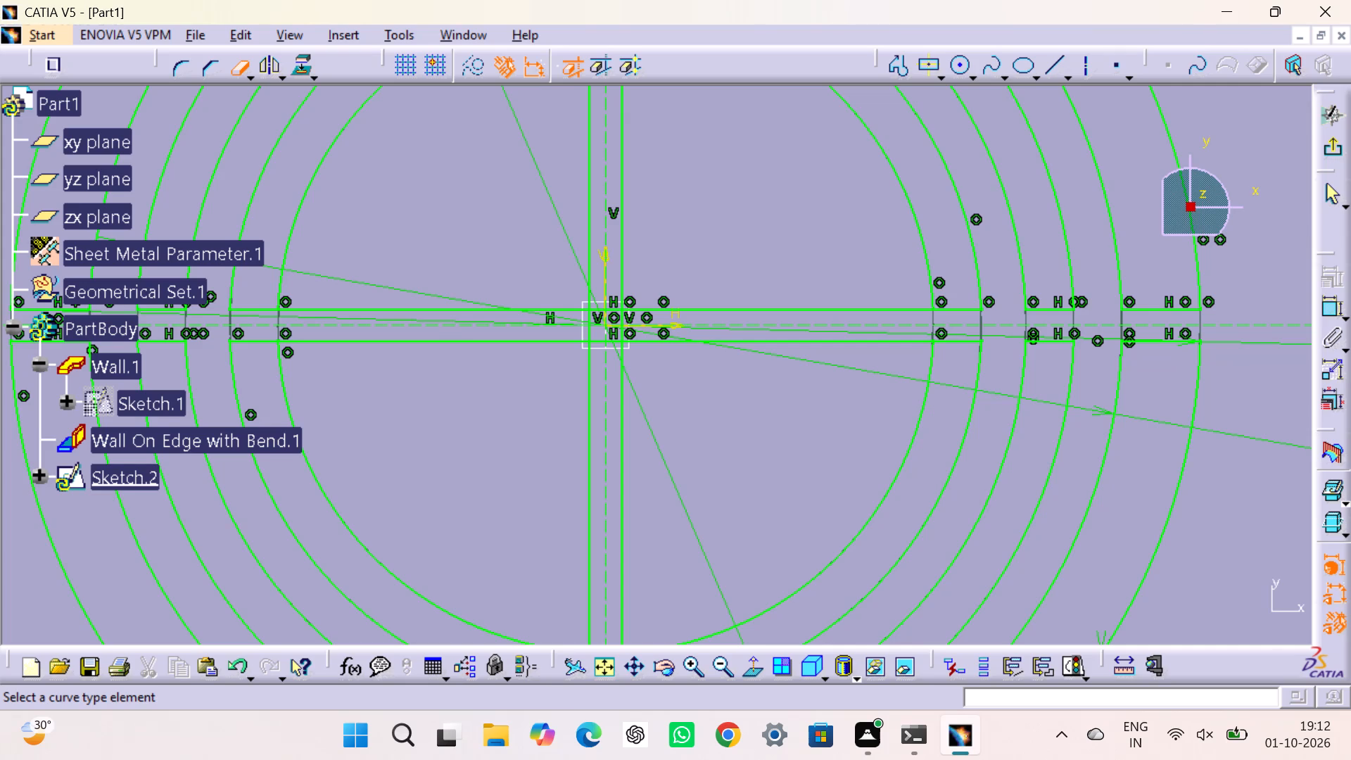
click(957, 68)
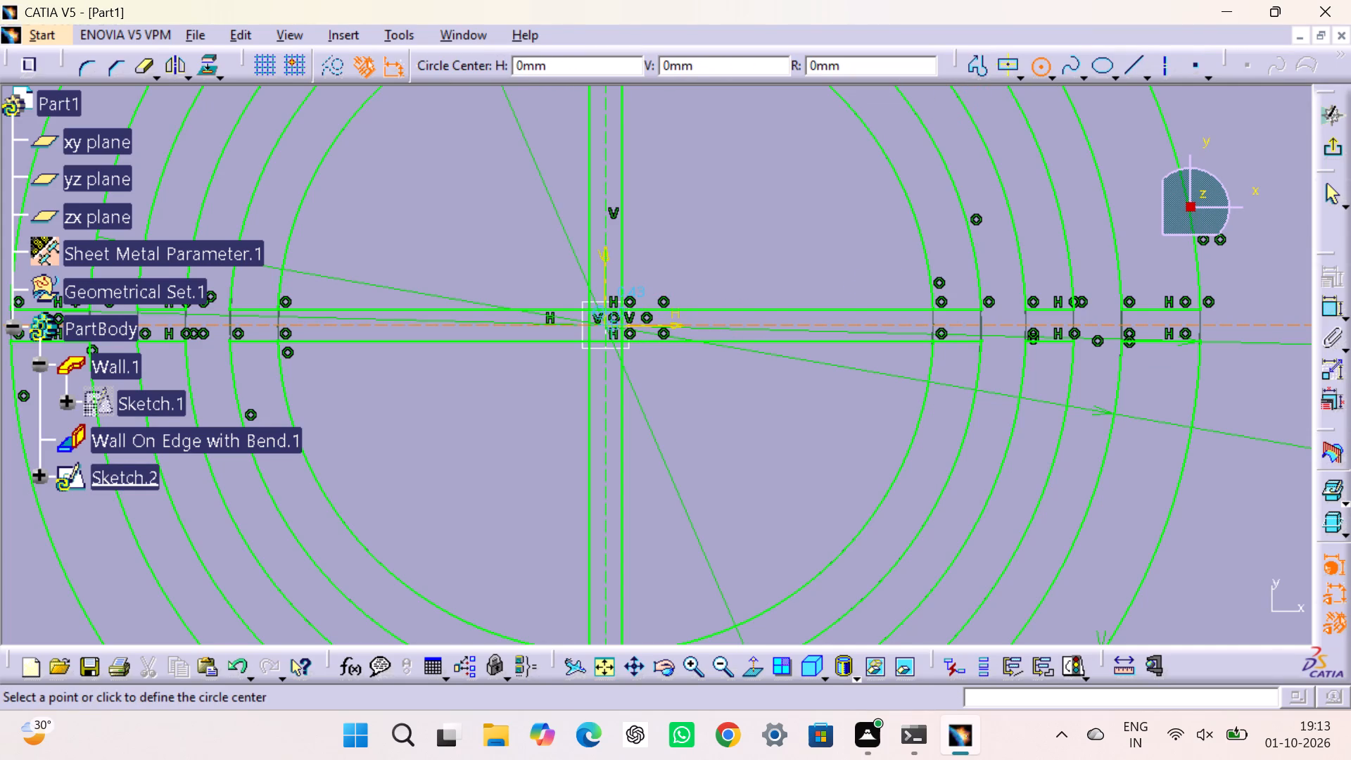
click(607, 323)
click(756, 531)
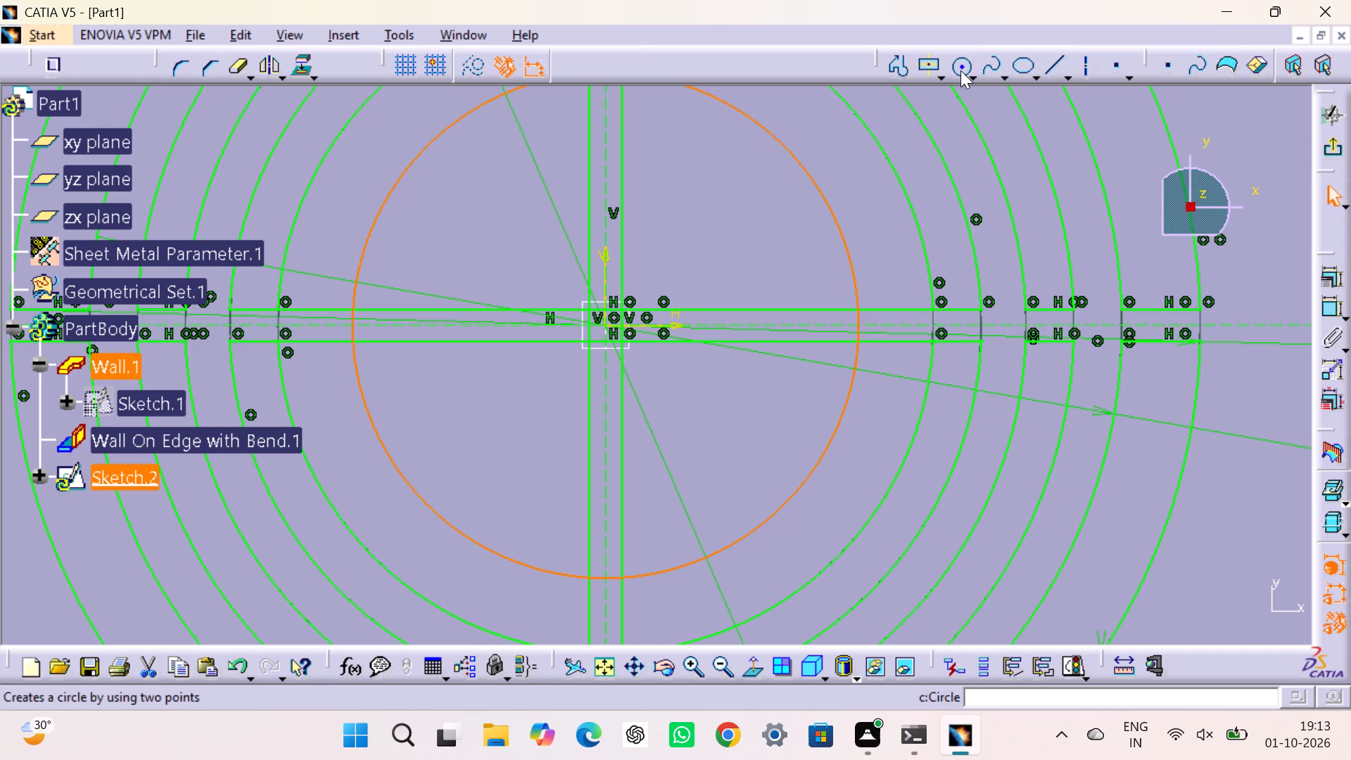
click(957, 69)
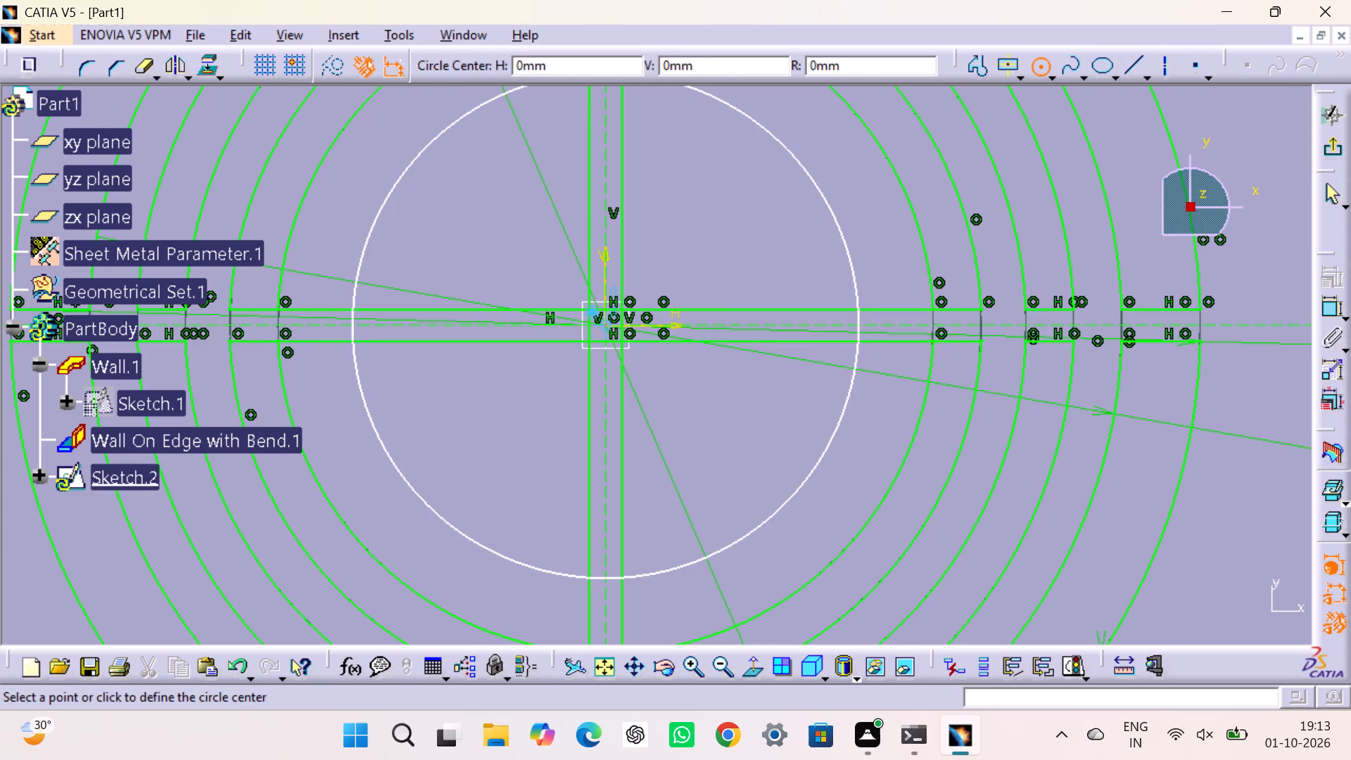
click(606, 324)
click(682, 497)
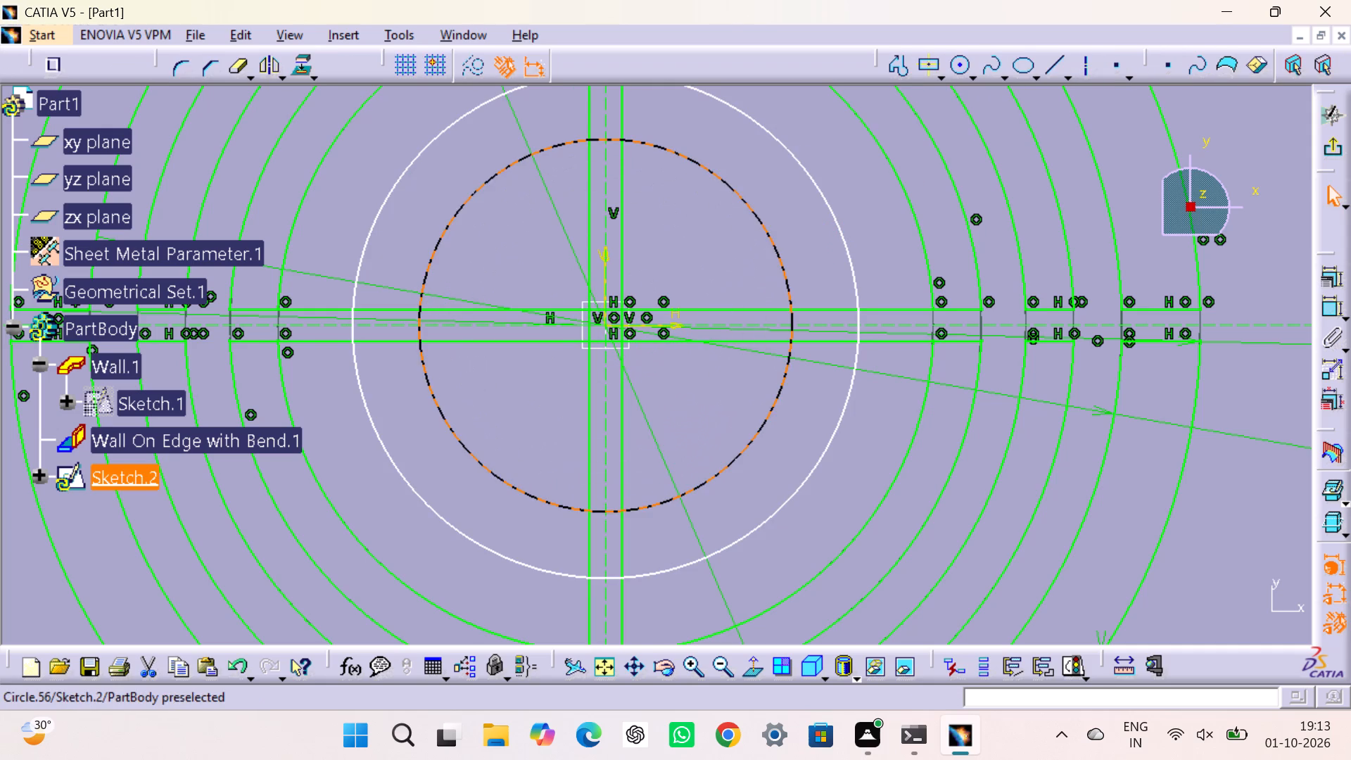
click(1250, 428)
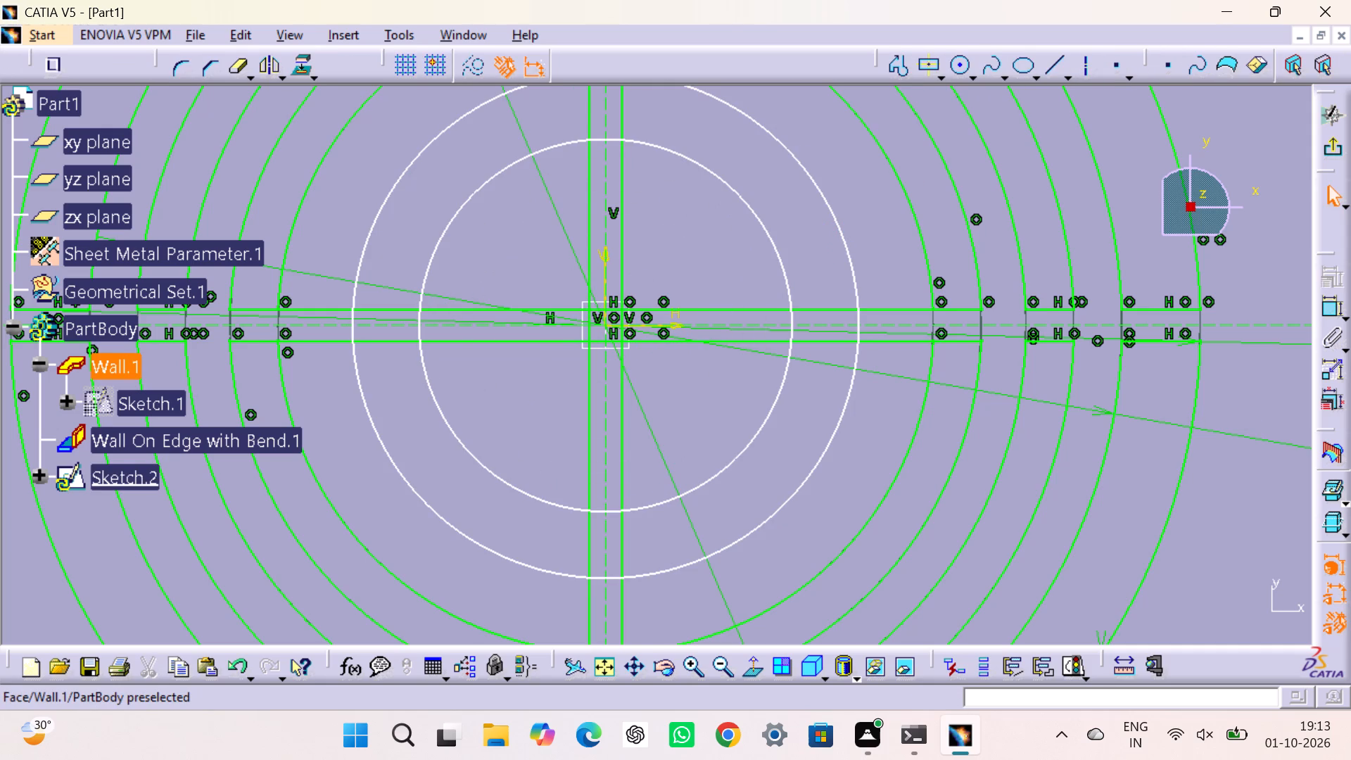
Add diameter dimensions to both new inner circles, starting with the smaller one.
double_click(1320, 308)
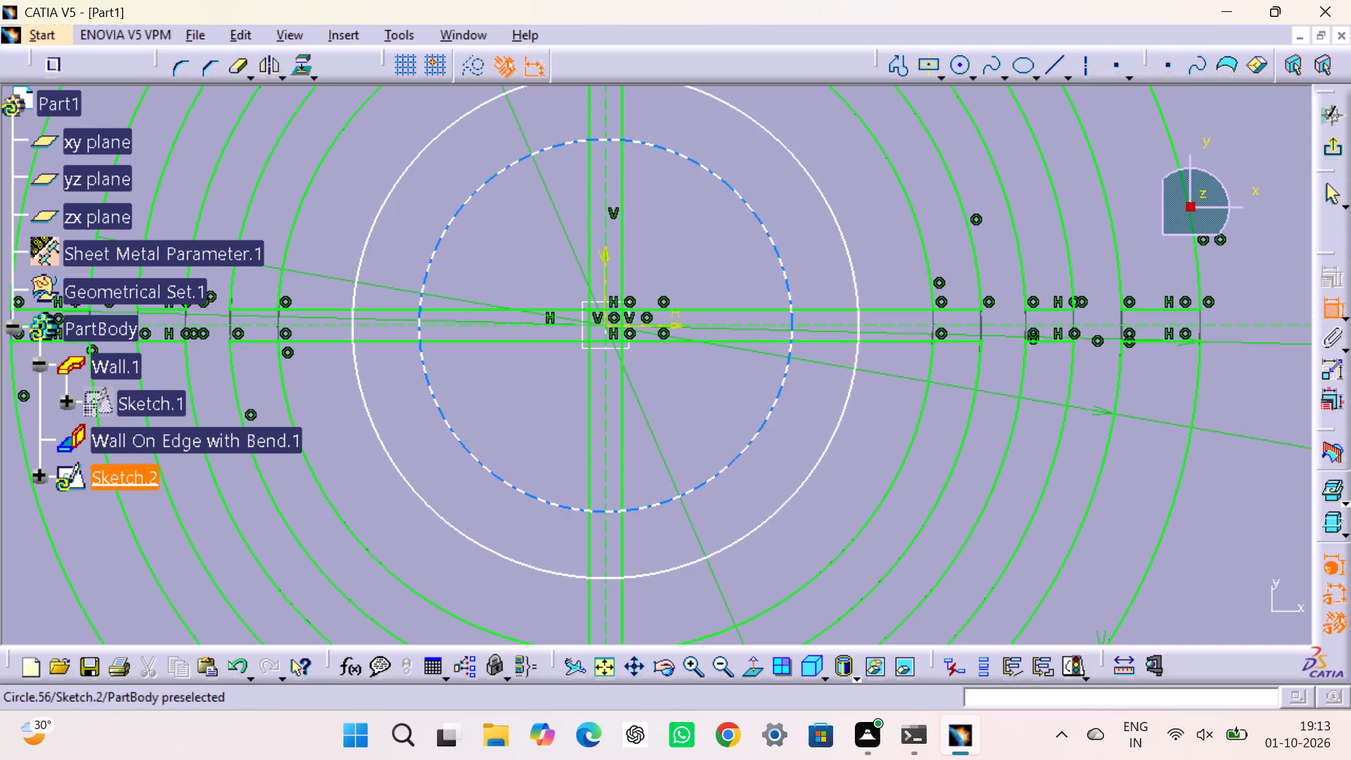
click(782, 264)
click(1245, 527)
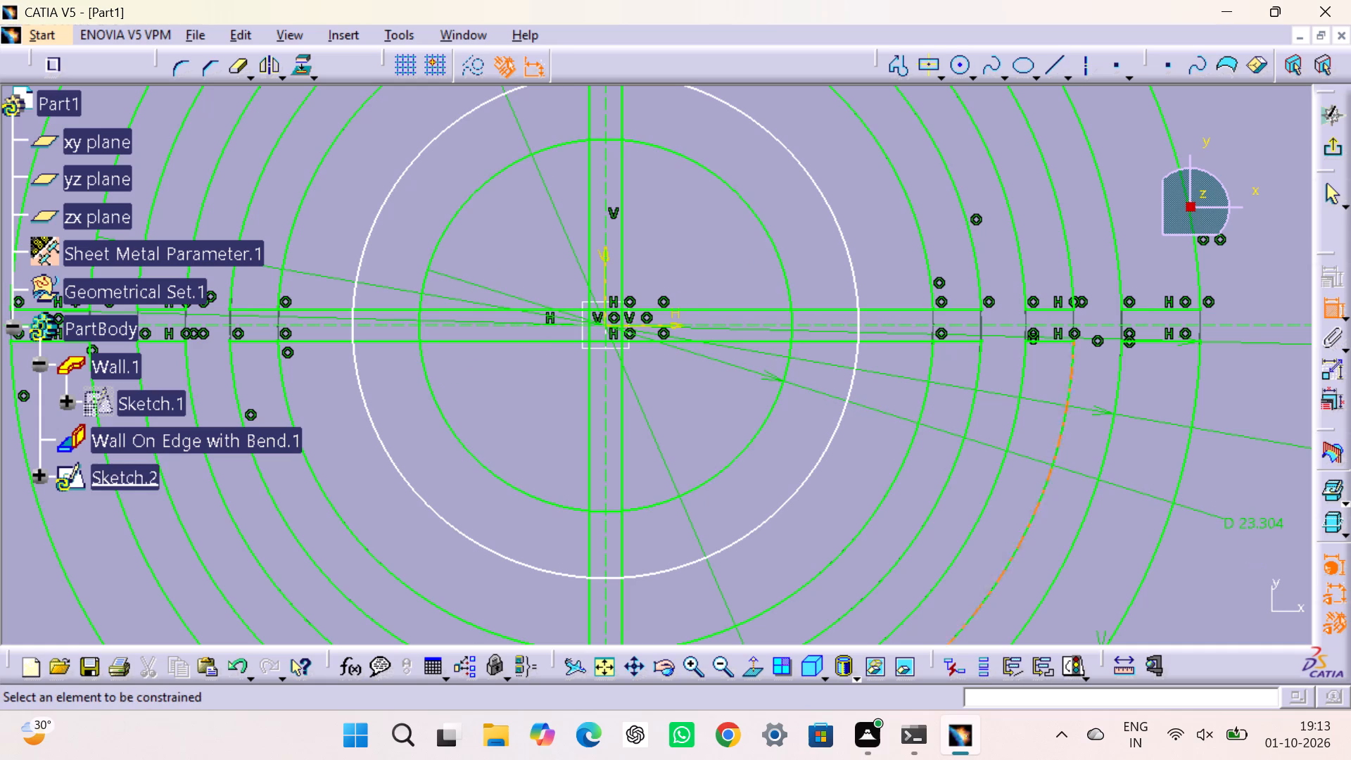
click(853, 372)
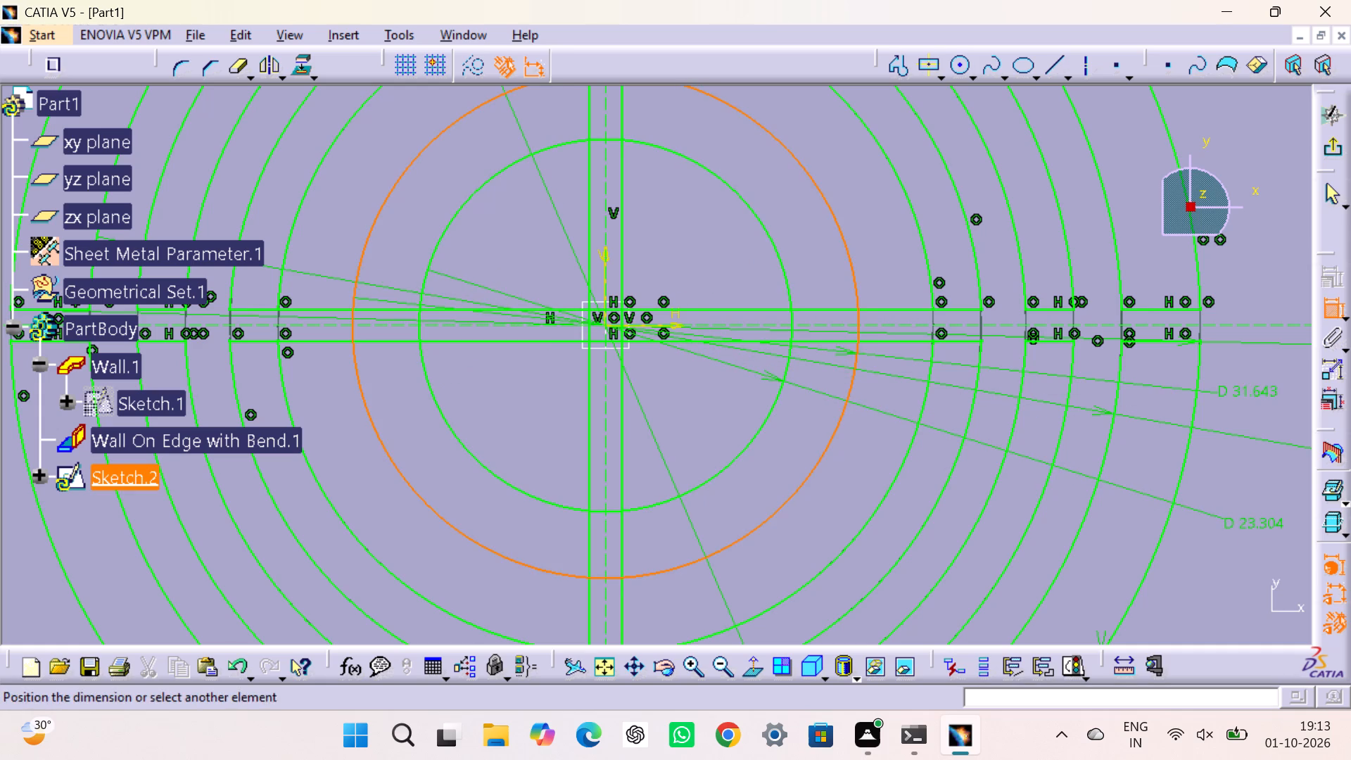
click(1248, 393)
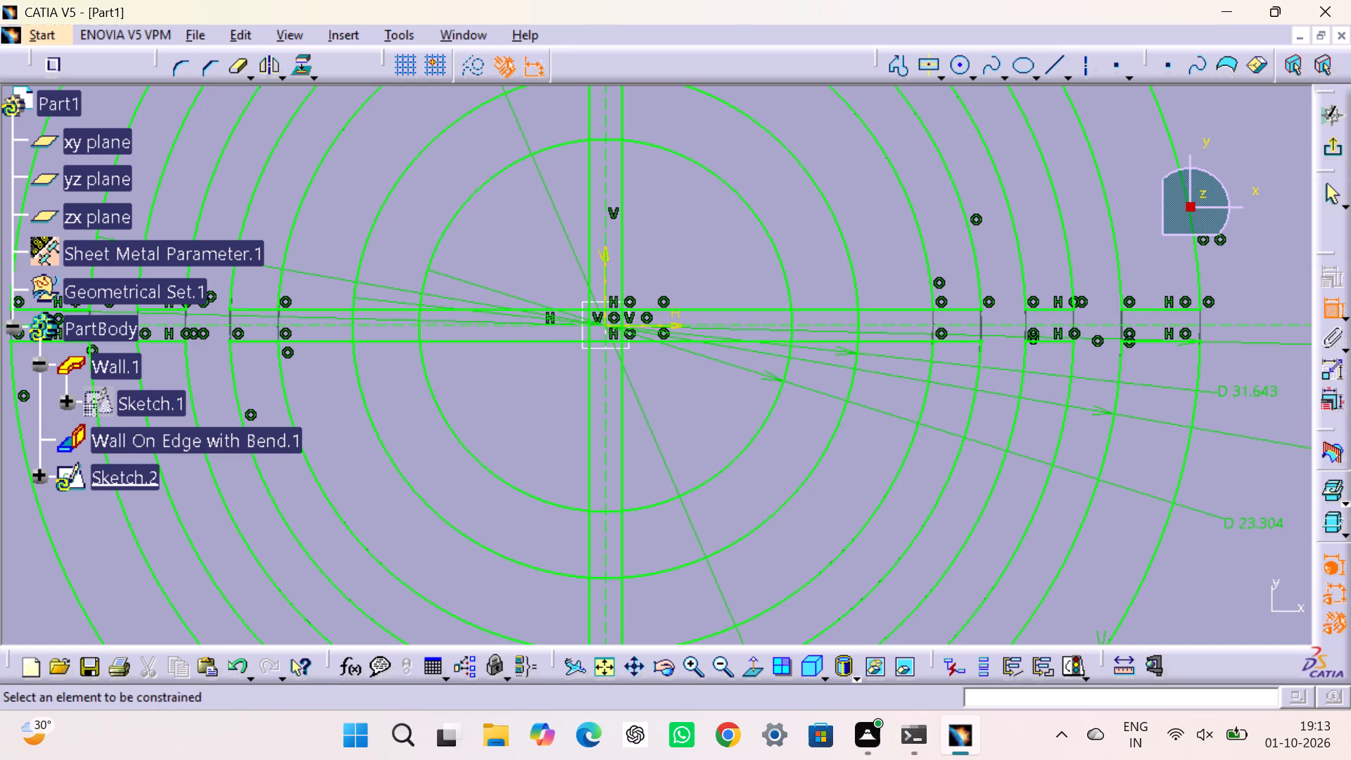
Set the smallest circle's diameter to 13 mm.
double_click(1267, 524)
key(1)
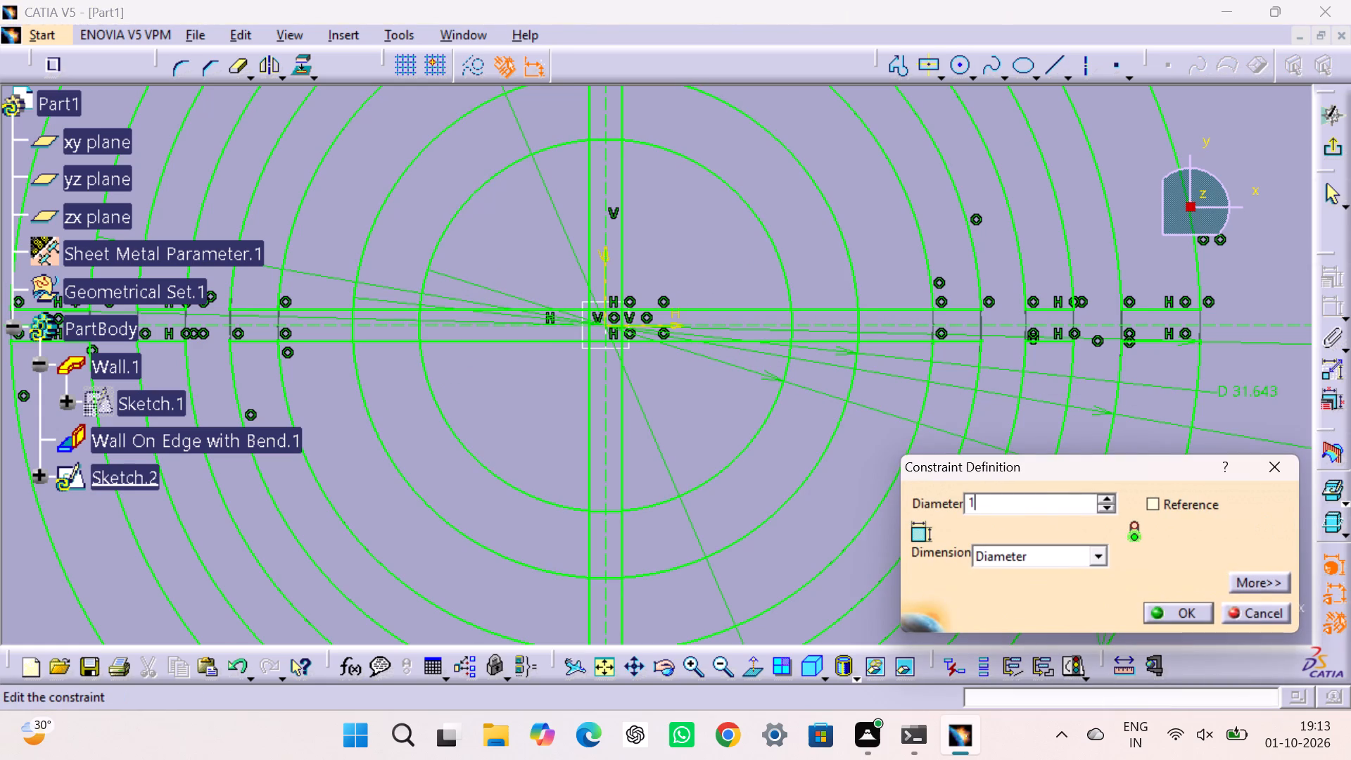
key(3)
key(Return)
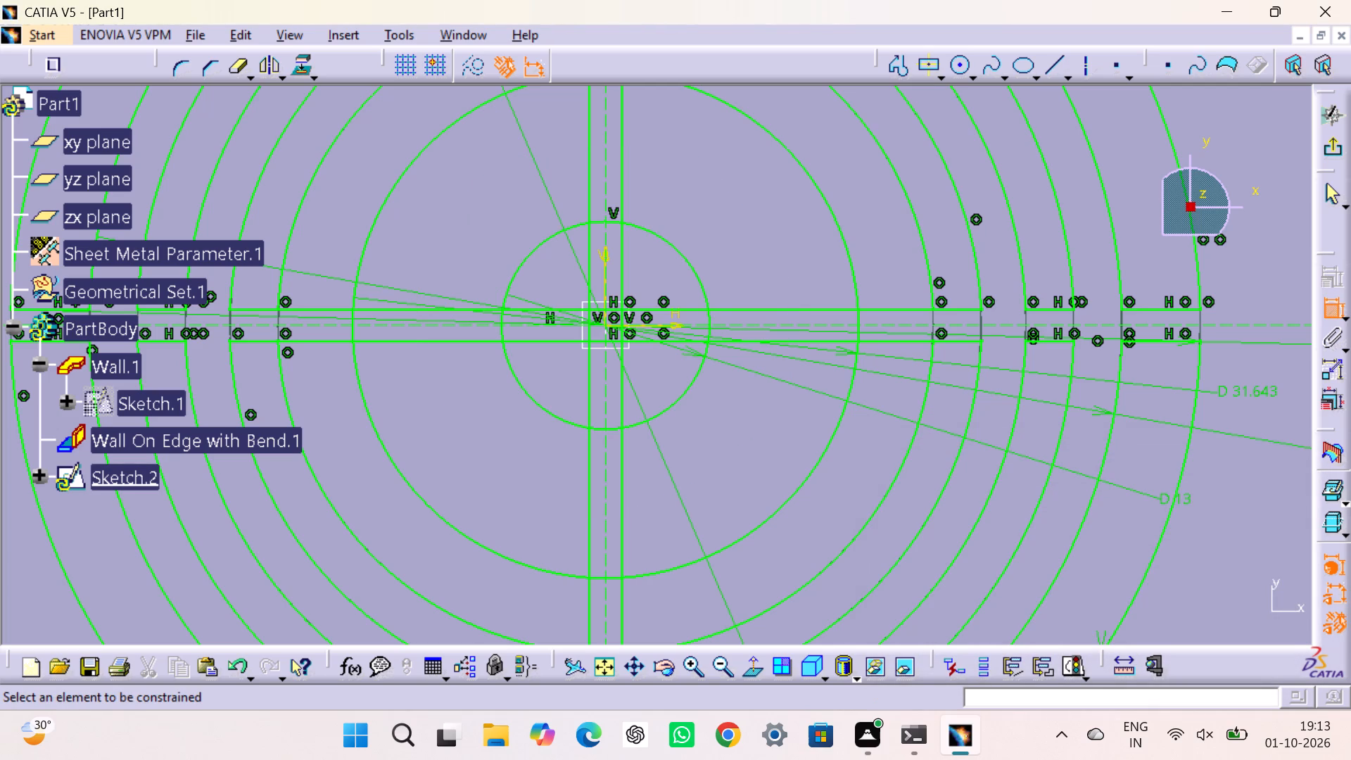
Set the diameter of the second-smallest circle to 29 mm.
drag(1265, 439, 1240, 438)
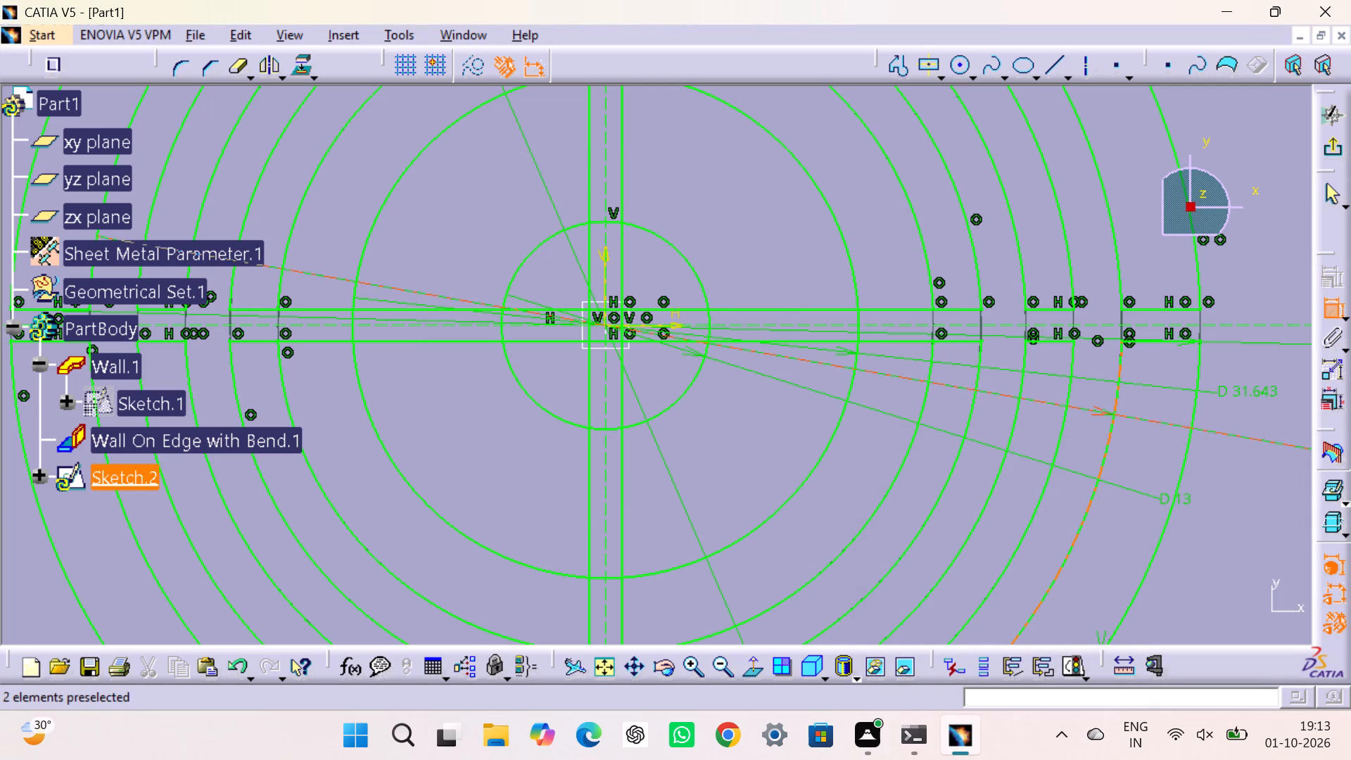
drag(1240, 438, 1167, 424)
middle_drag(1292, 494, 1141, 481)
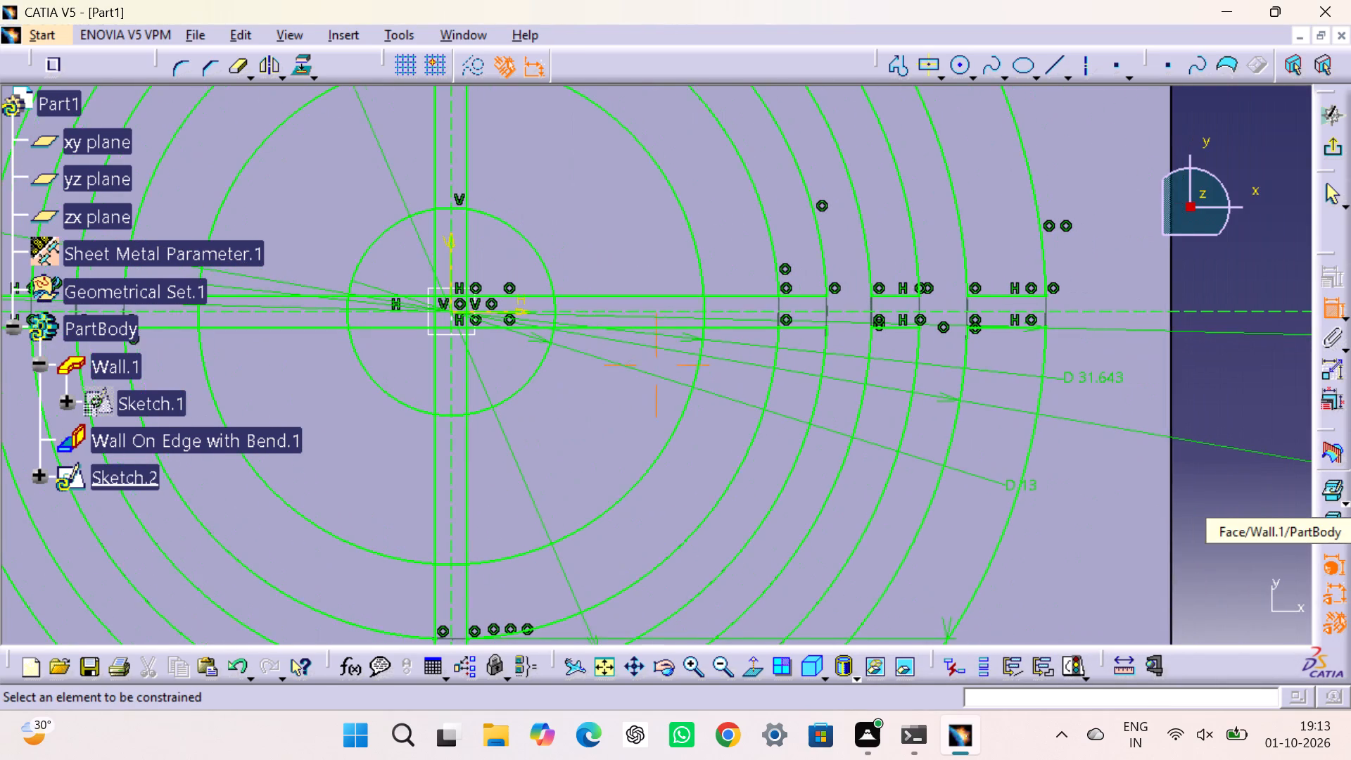
middle_drag(1141, 481, 1139, 481)
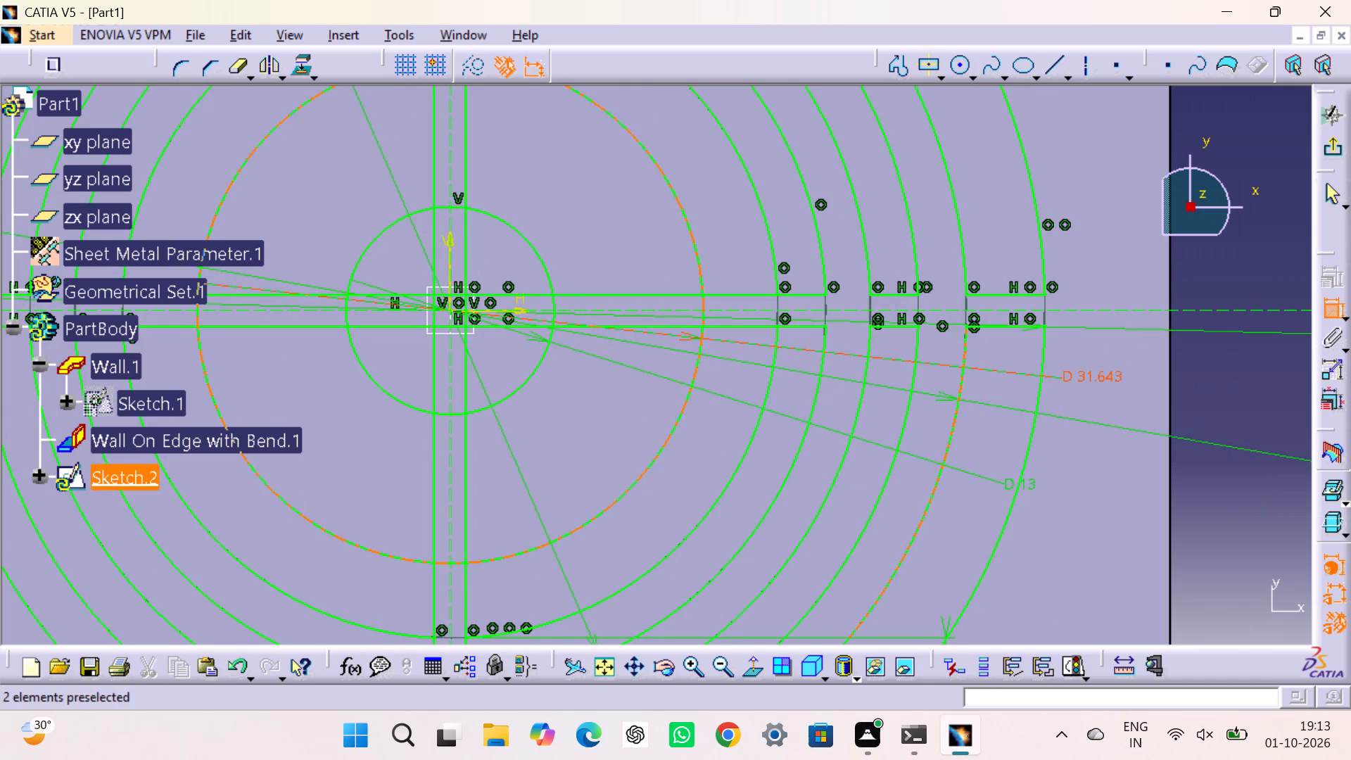
double_click(1103, 374)
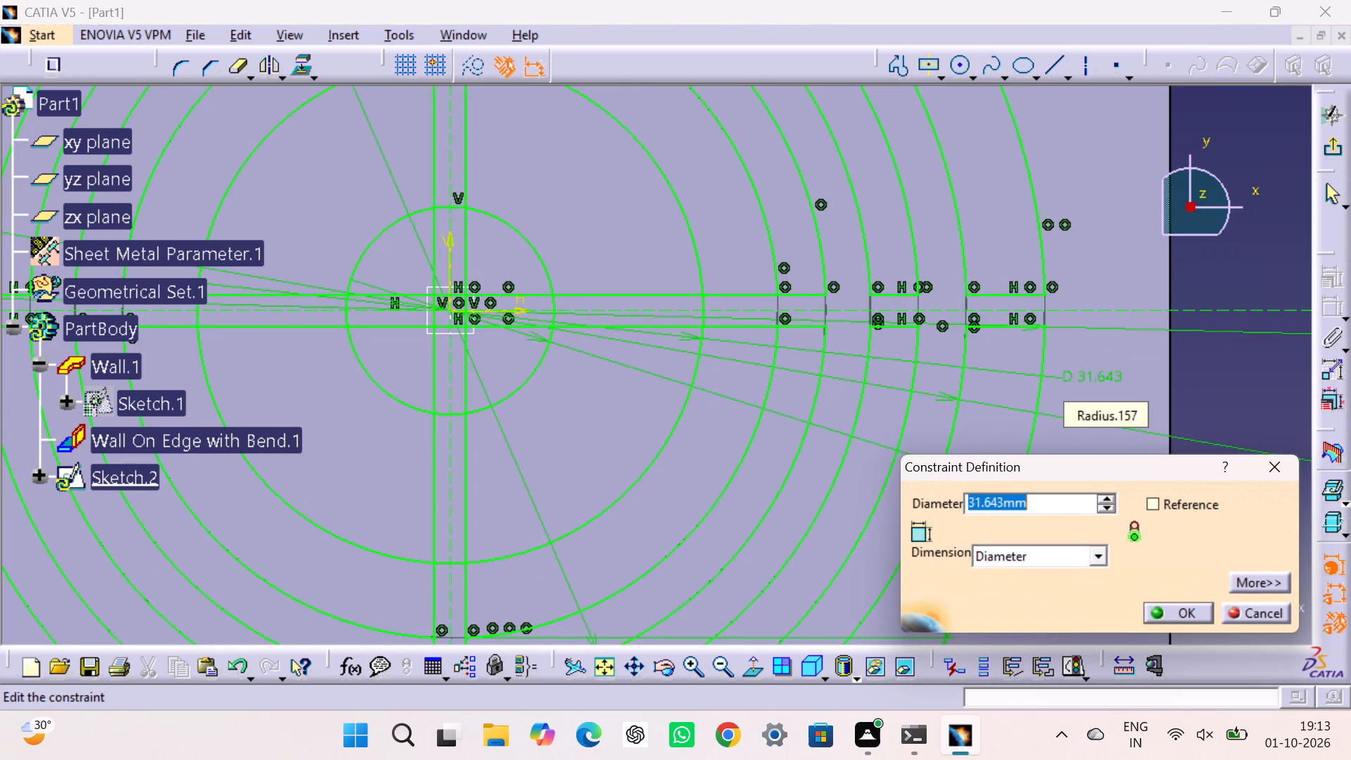
text(20)
key(BackSpace)
key(9)
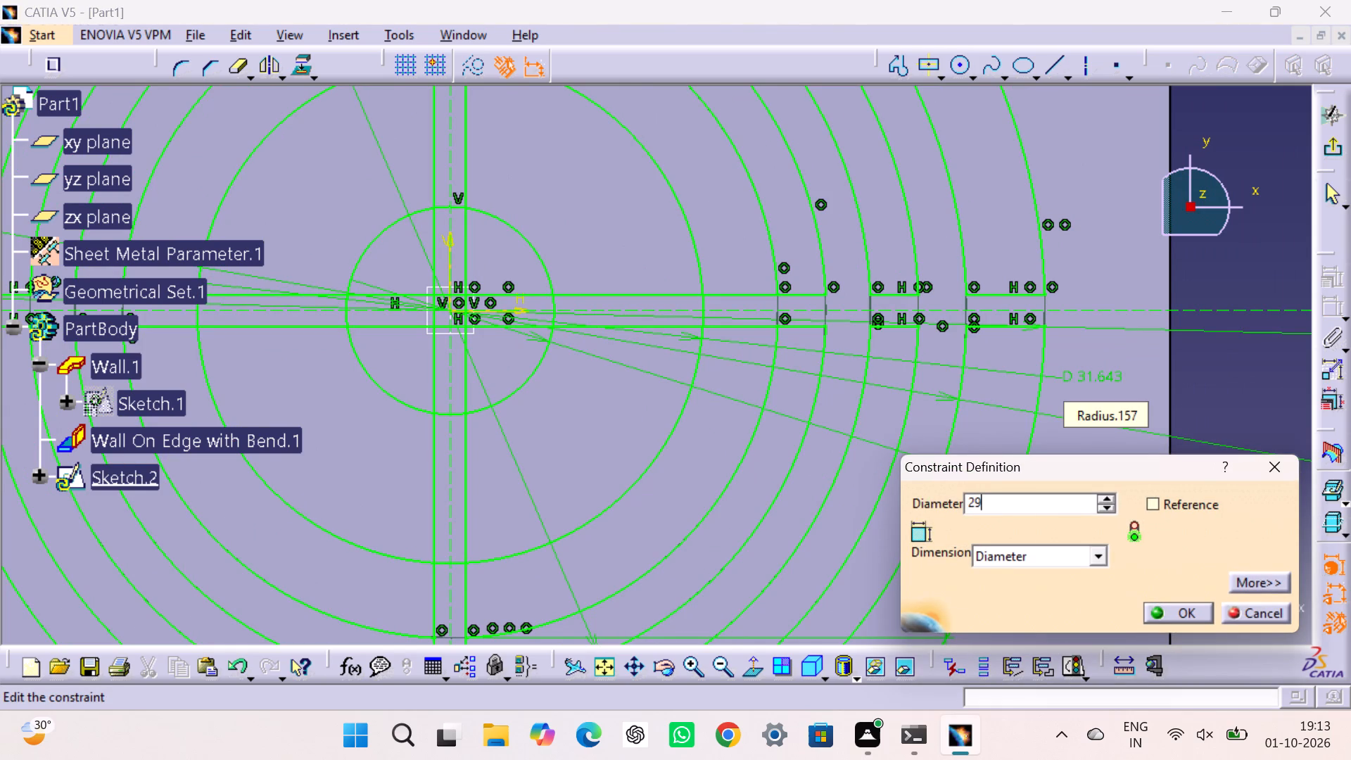
key(Return)
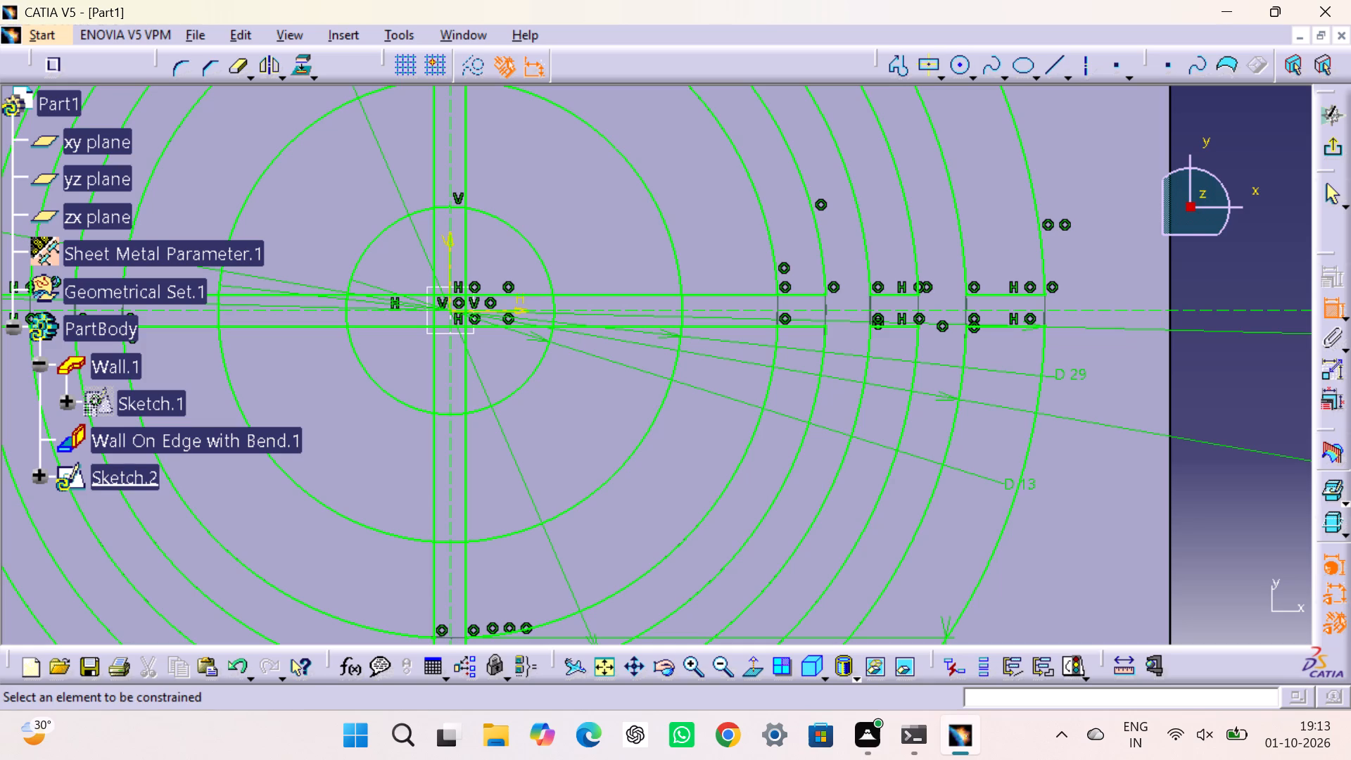
click(1328, 306)
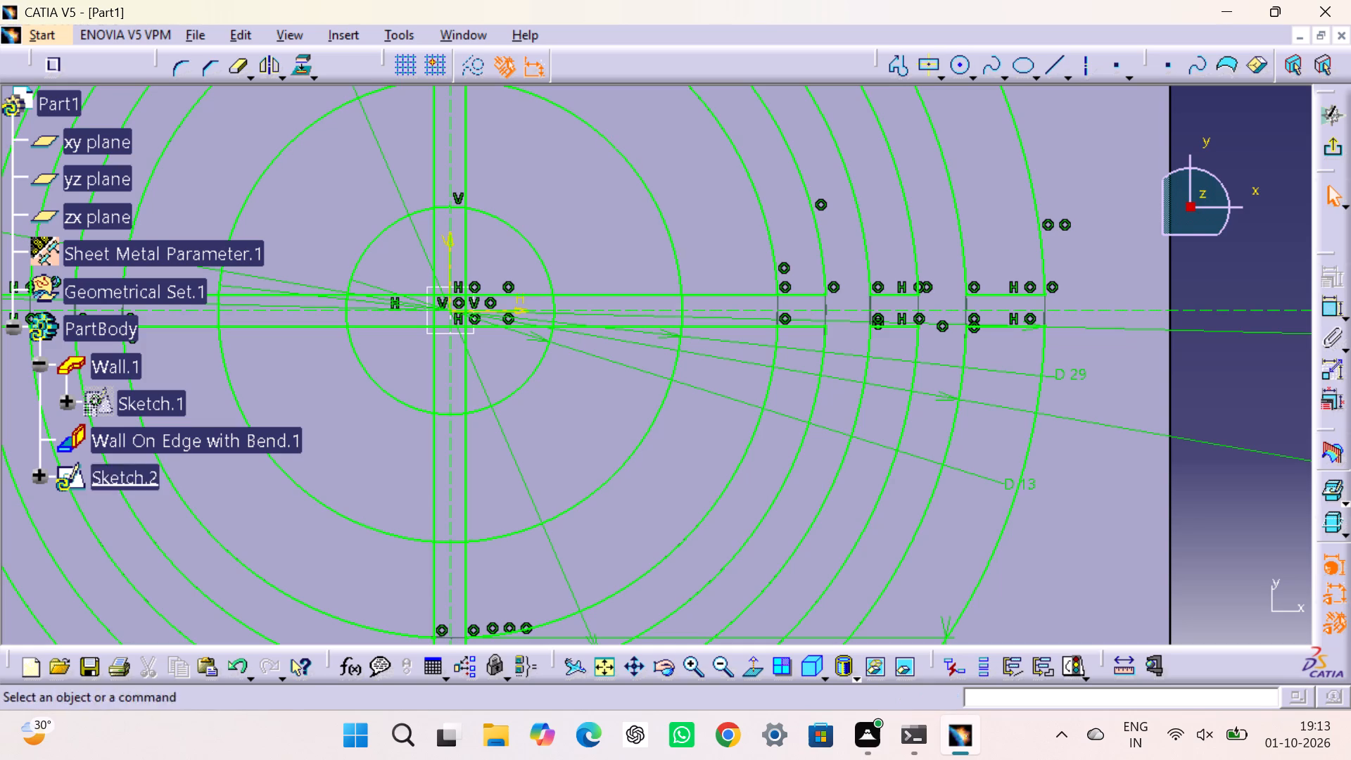
On the right side, Quick Trim the horizontal strip lines outside the 29 mm circle and inside the 13 mm circle, plus both circles between them.
double_click(233, 65)
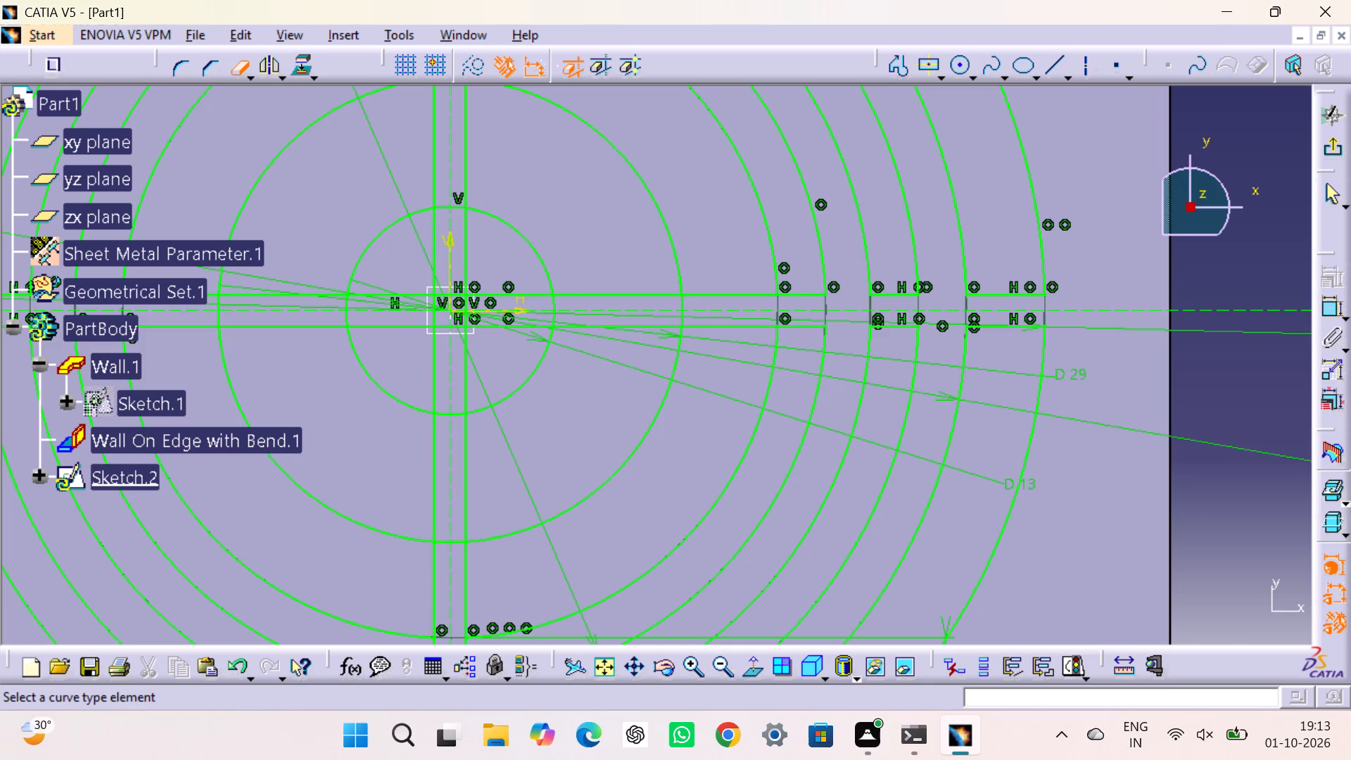
click(721, 293)
click(728, 328)
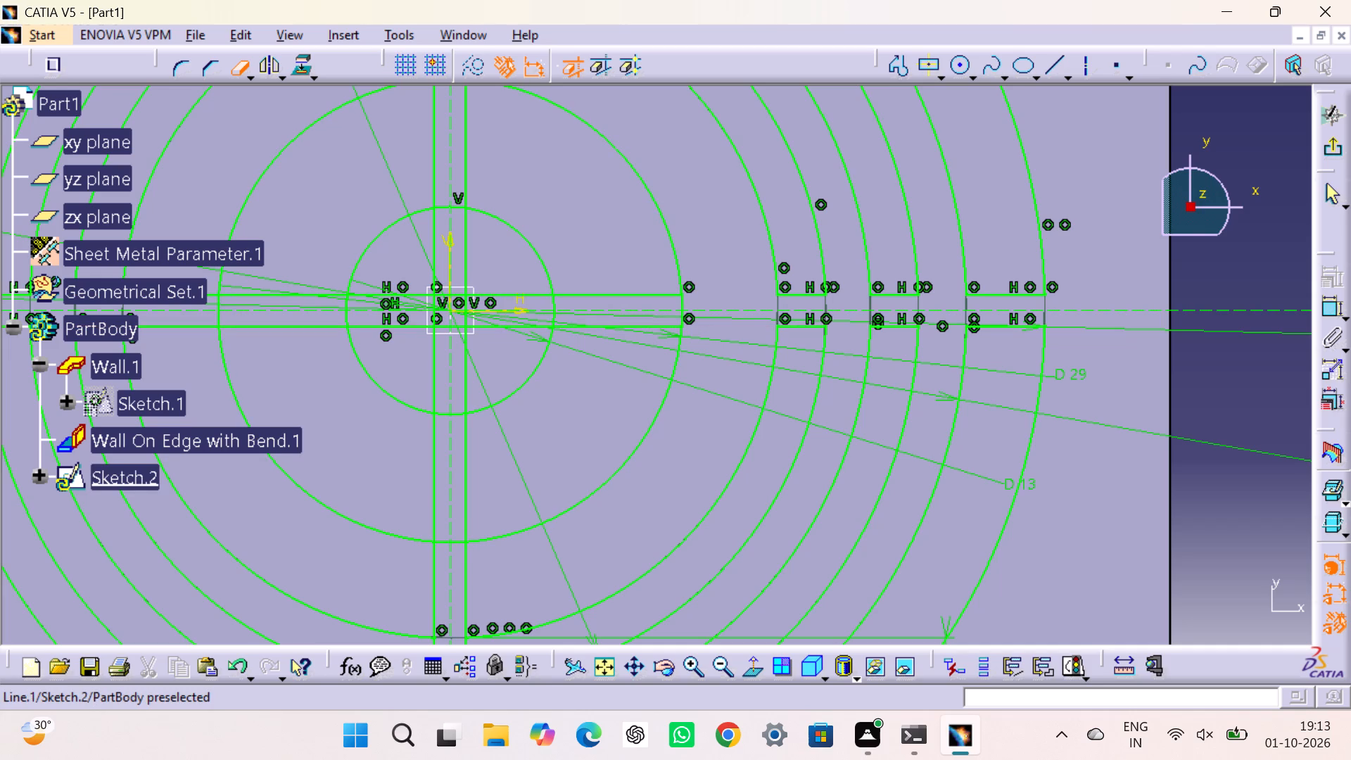
click(524, 327)
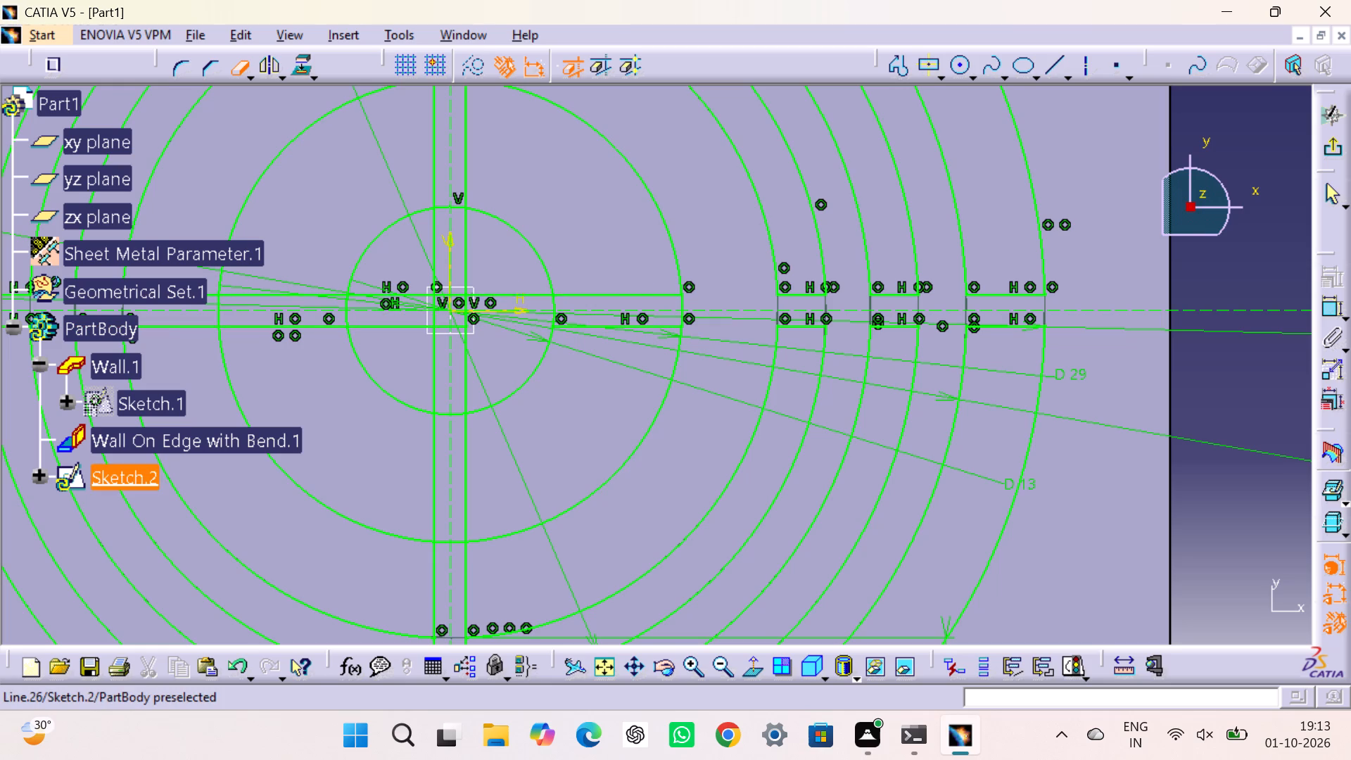
click(514, 293)
click(554, 303)
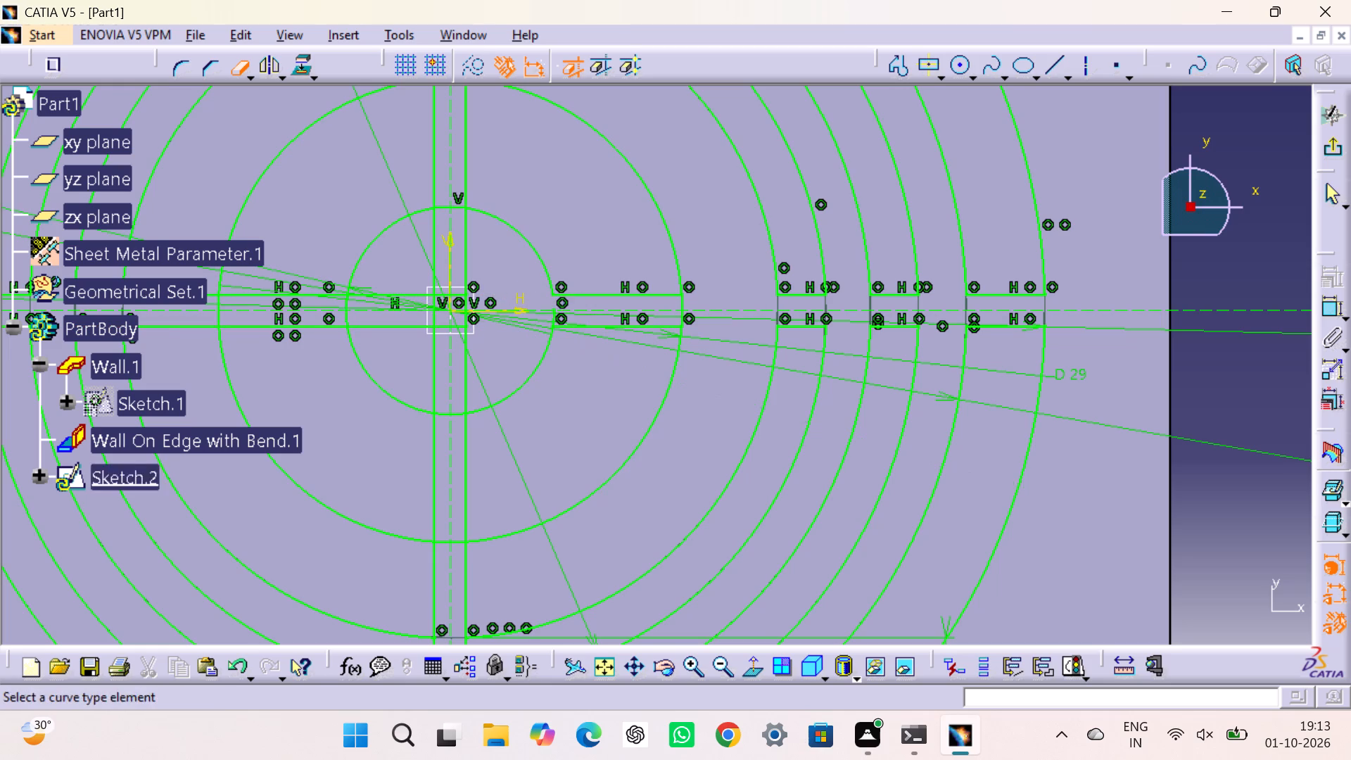
click(556, 317)
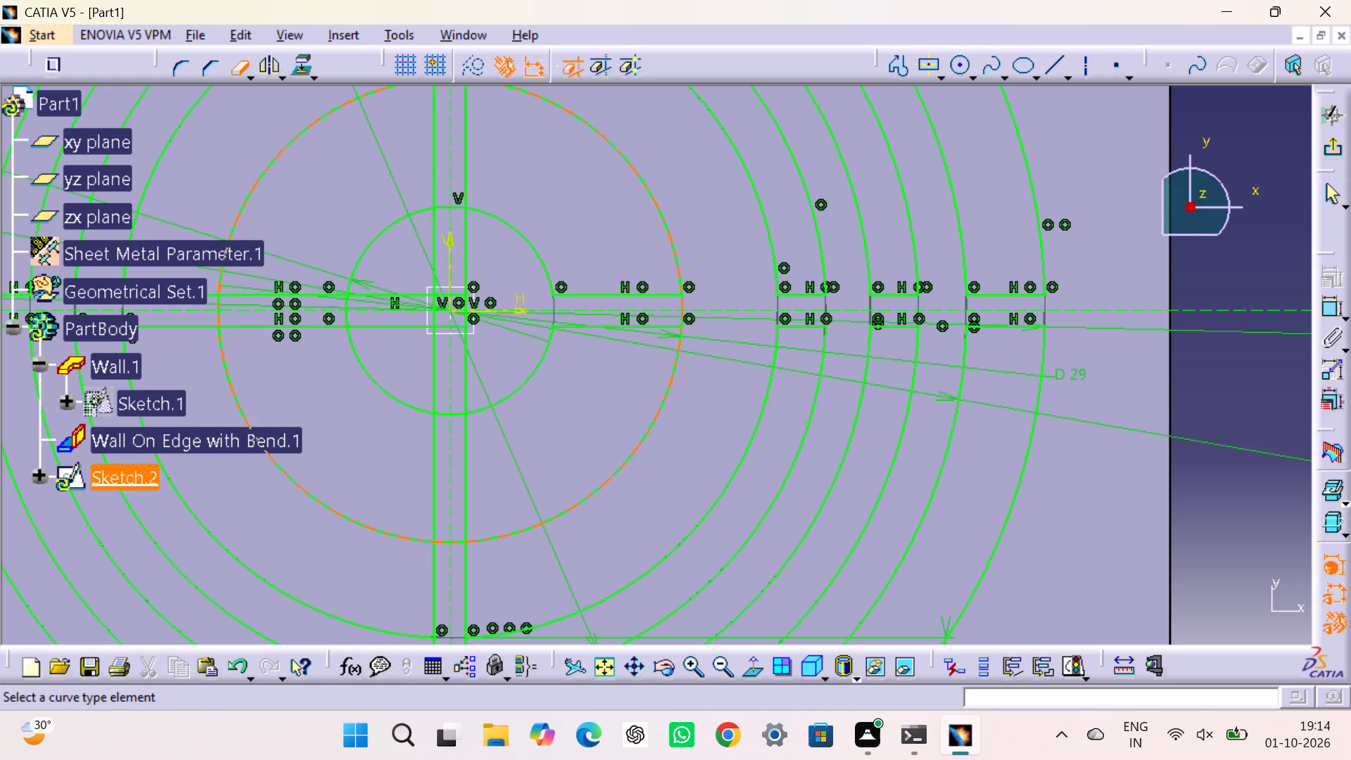
click(681, 321)
click(681, 303)
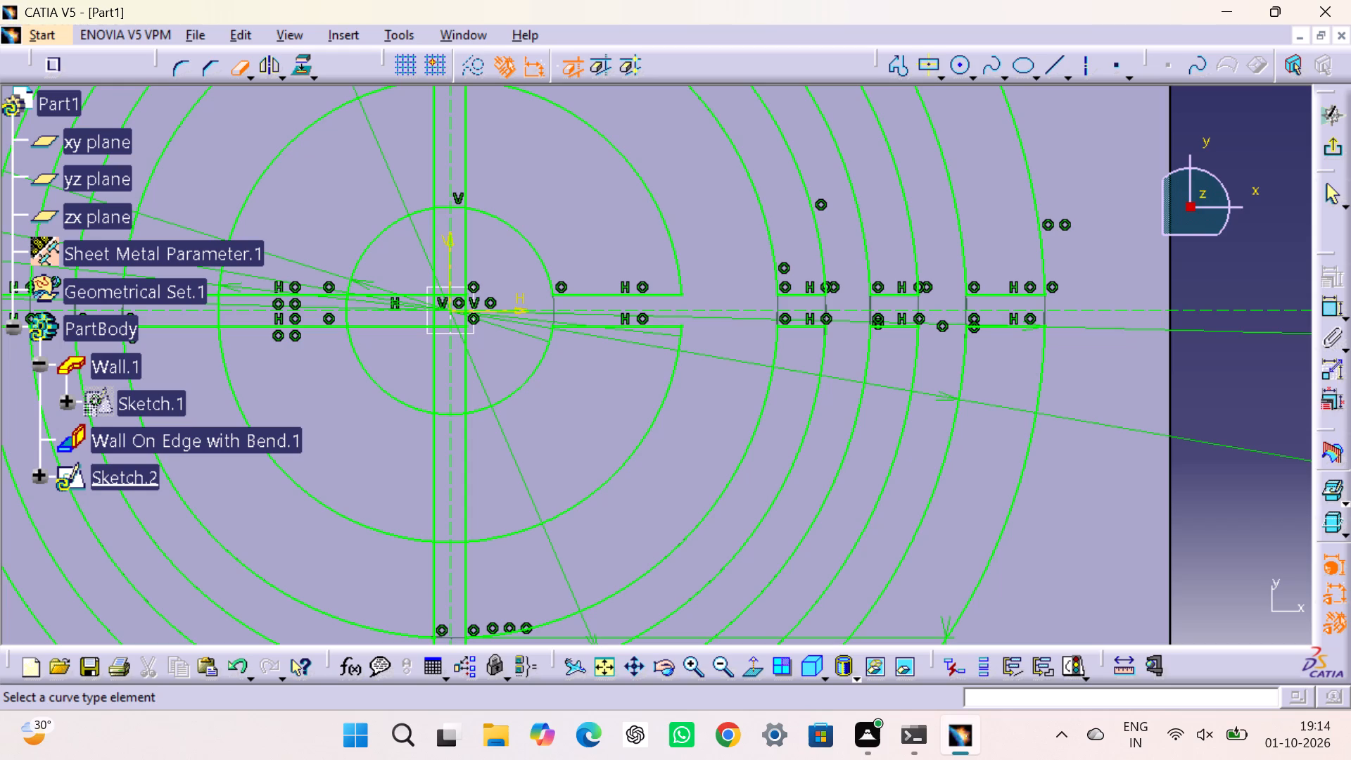
On the left side, Quick Trim the horizontal strip lines inside the 13 mm and outside the 29 mm circle, plus both circles between them.
middle_drag(542, 448, 775, 479)
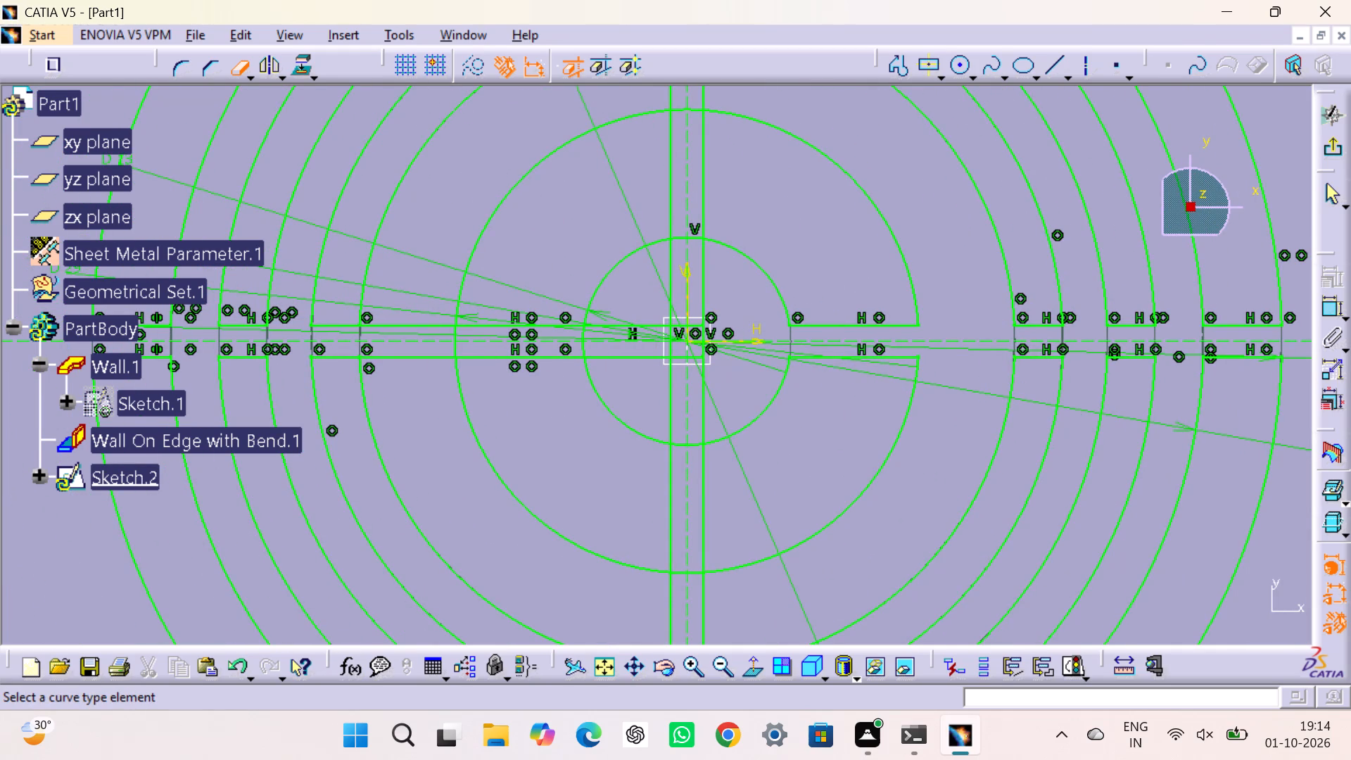
click(582, 331)
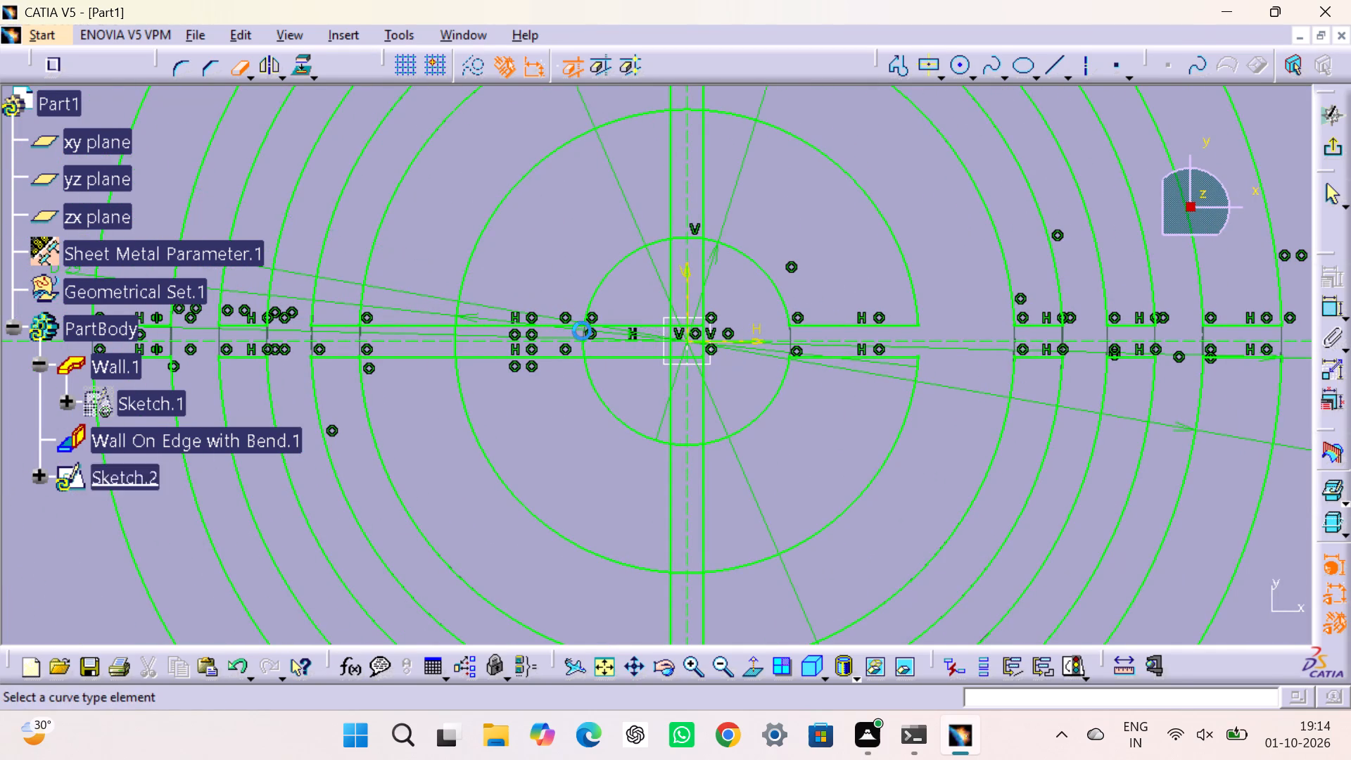
click(581, 351)
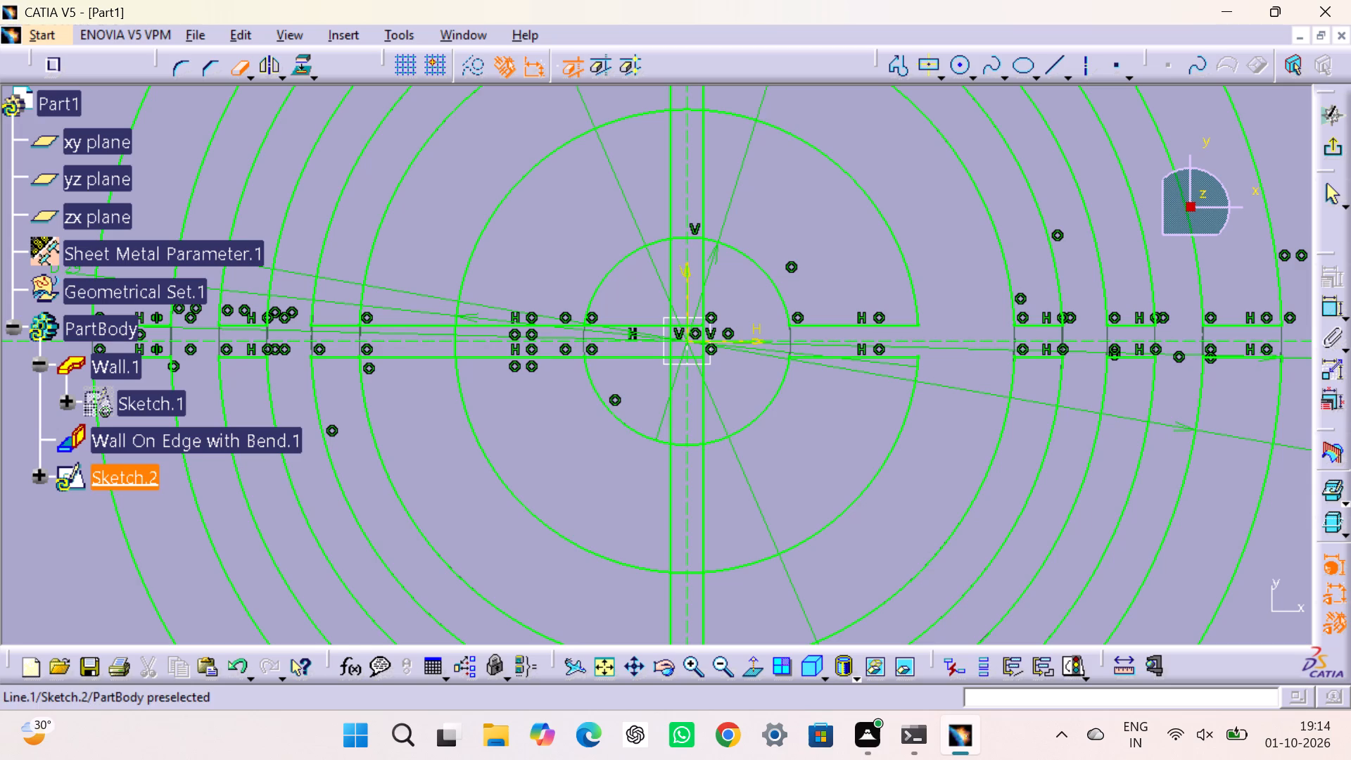
click(633, 324)
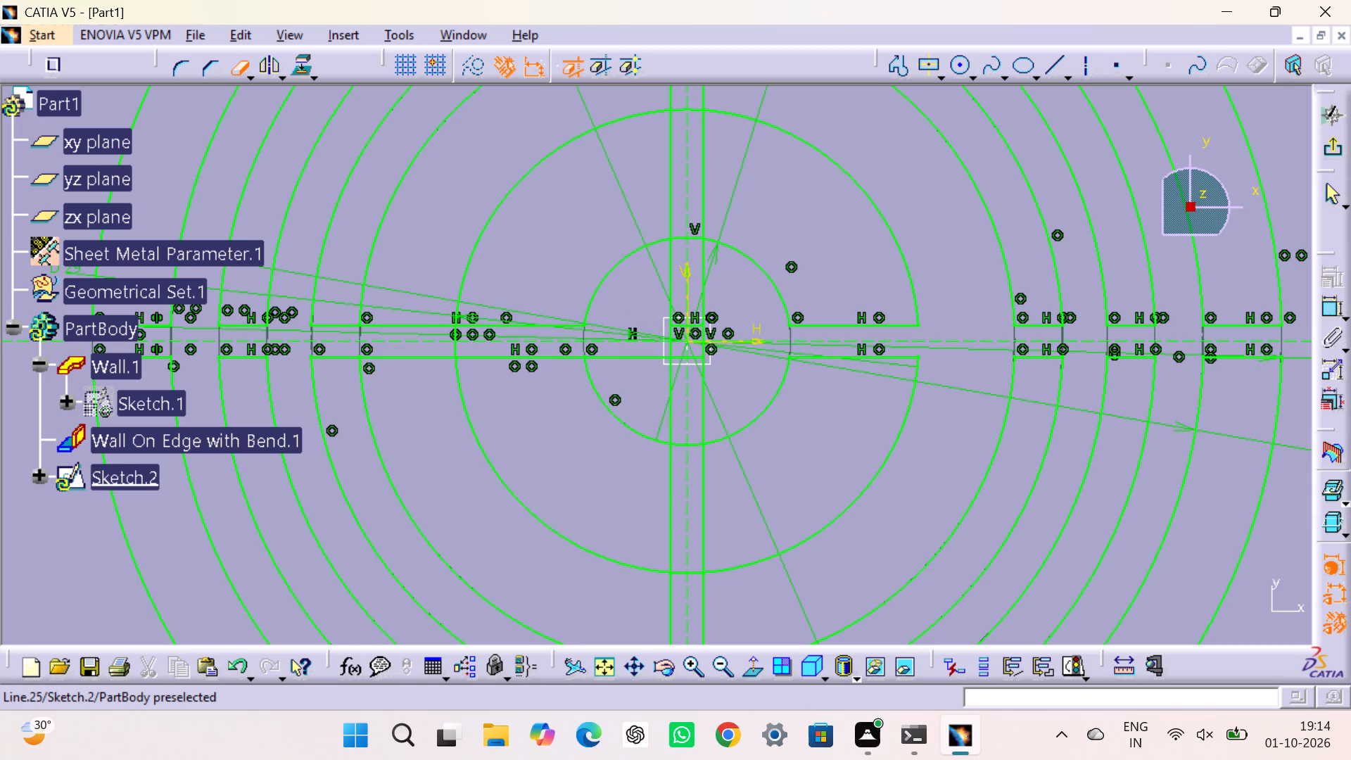
click(635, 359)
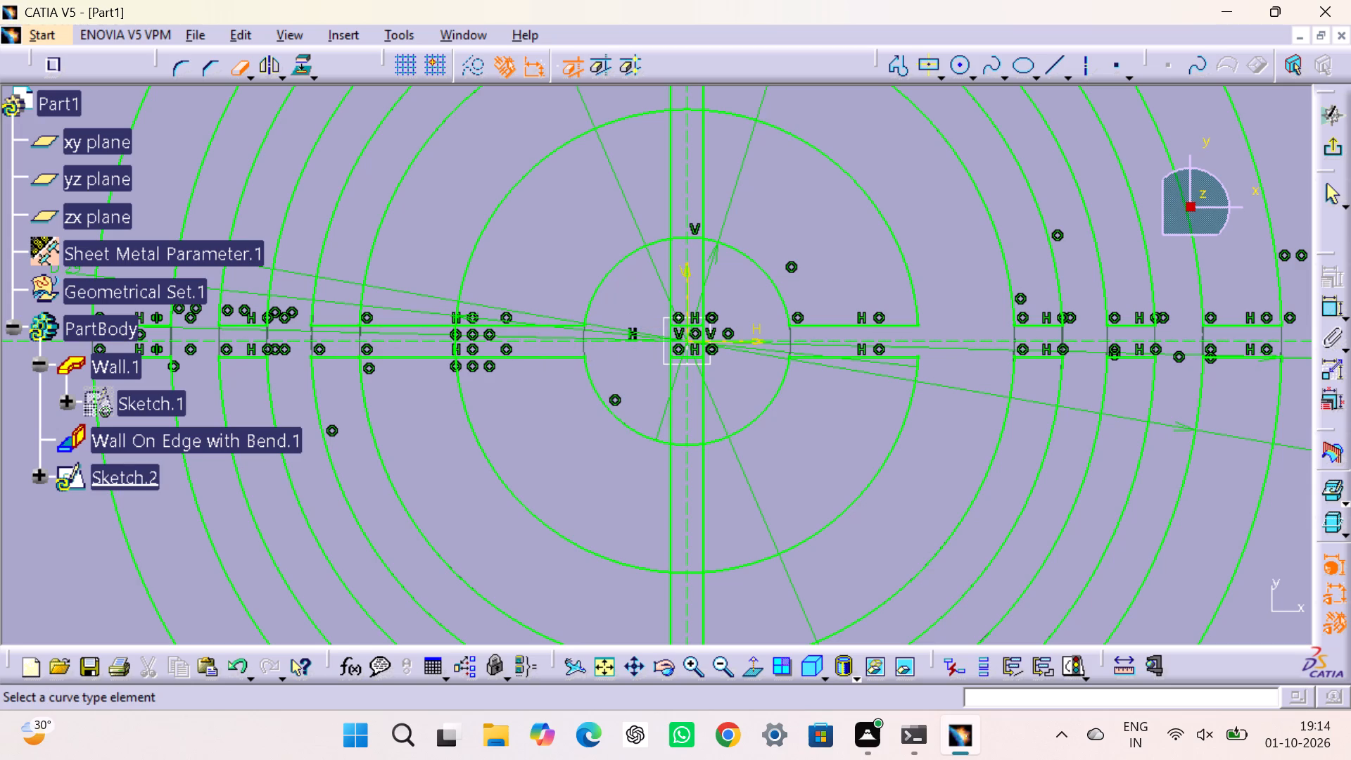
click(412, 357)
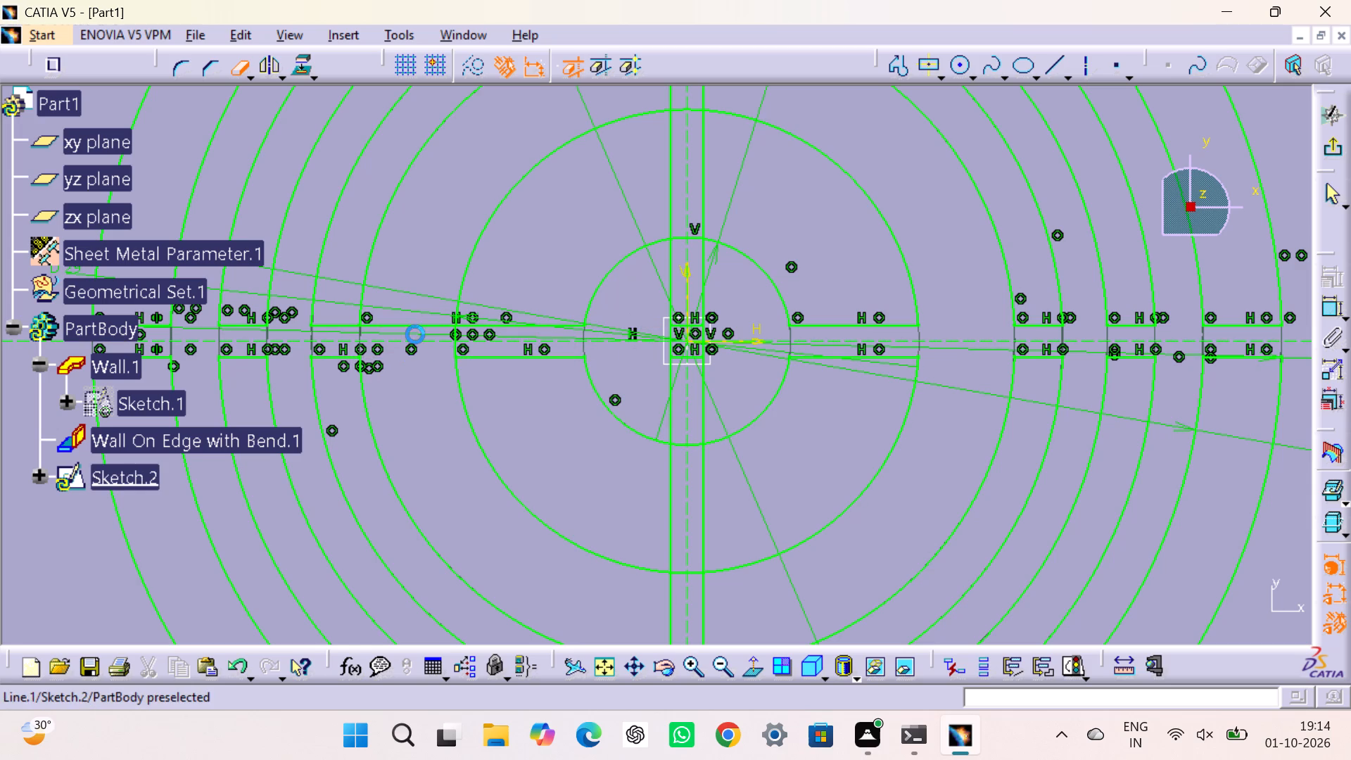
click(419, 326)
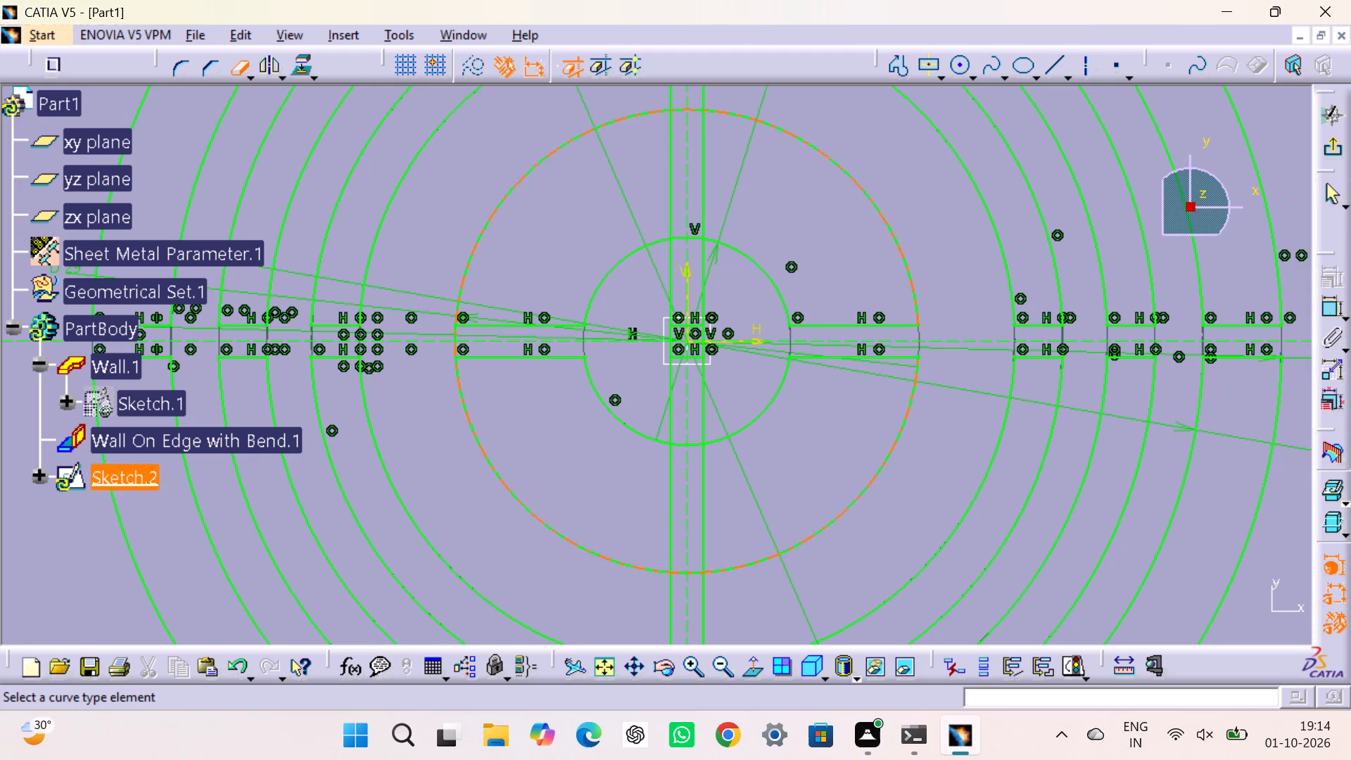
click(454, 330)
click(454, 349)
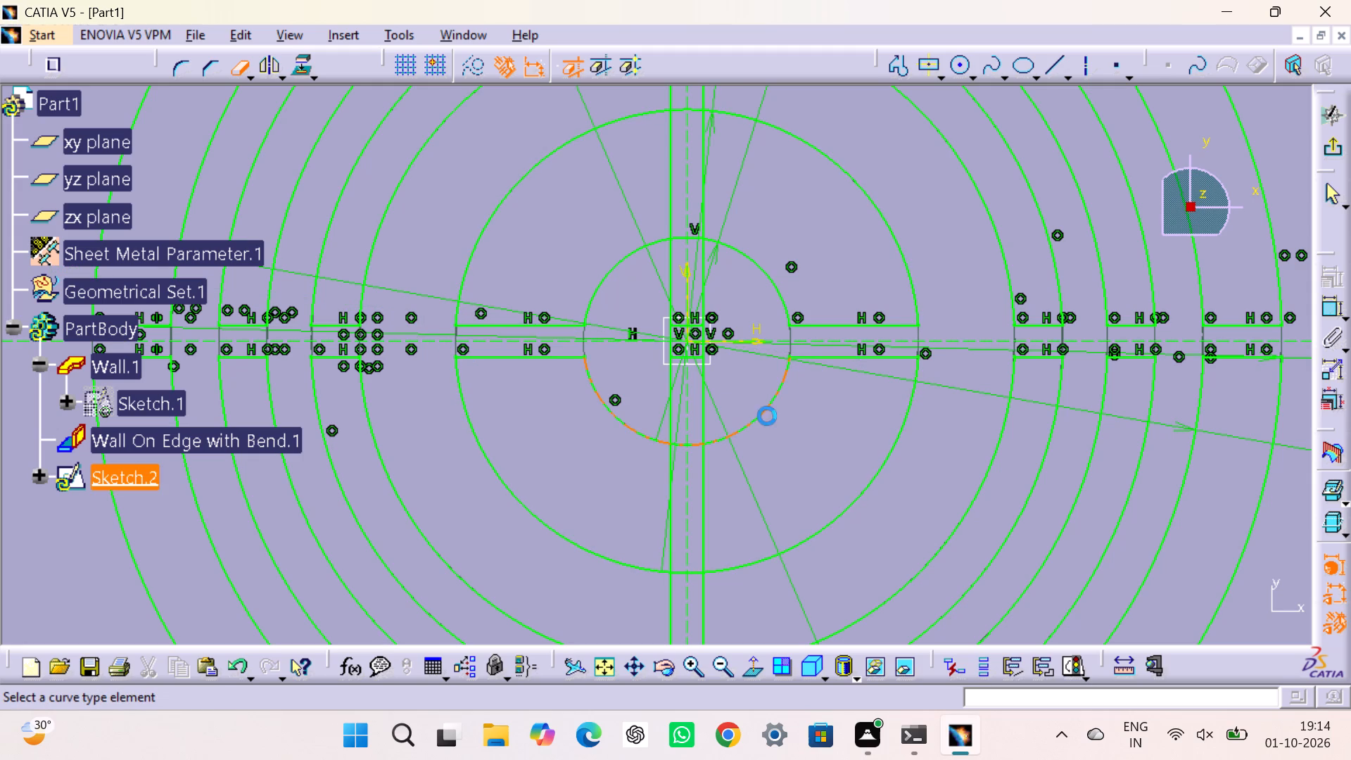
Above the centre, Quick Trim both inner circles between the vertical strip lines and those lines inside the 13 mm circle.
click(676, 109)
click(697, 108)
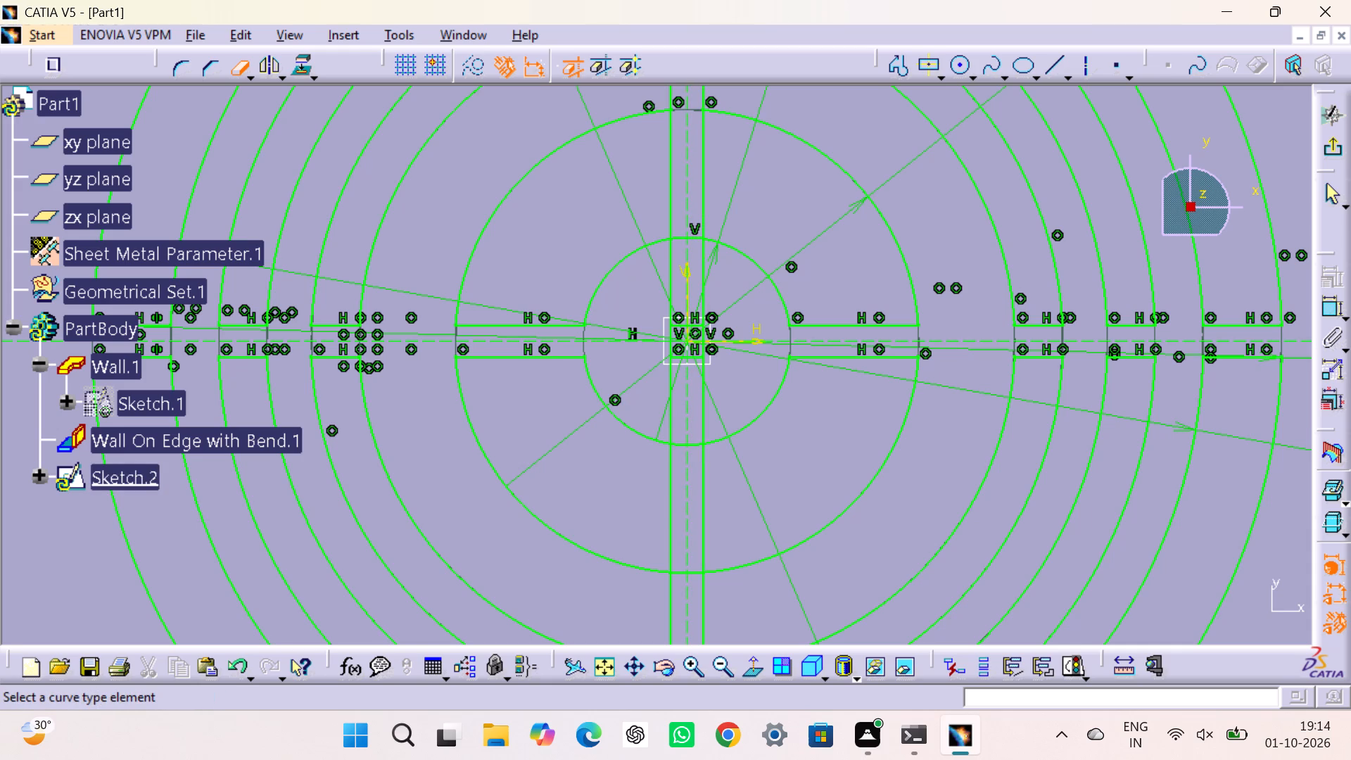
click(677, 239)
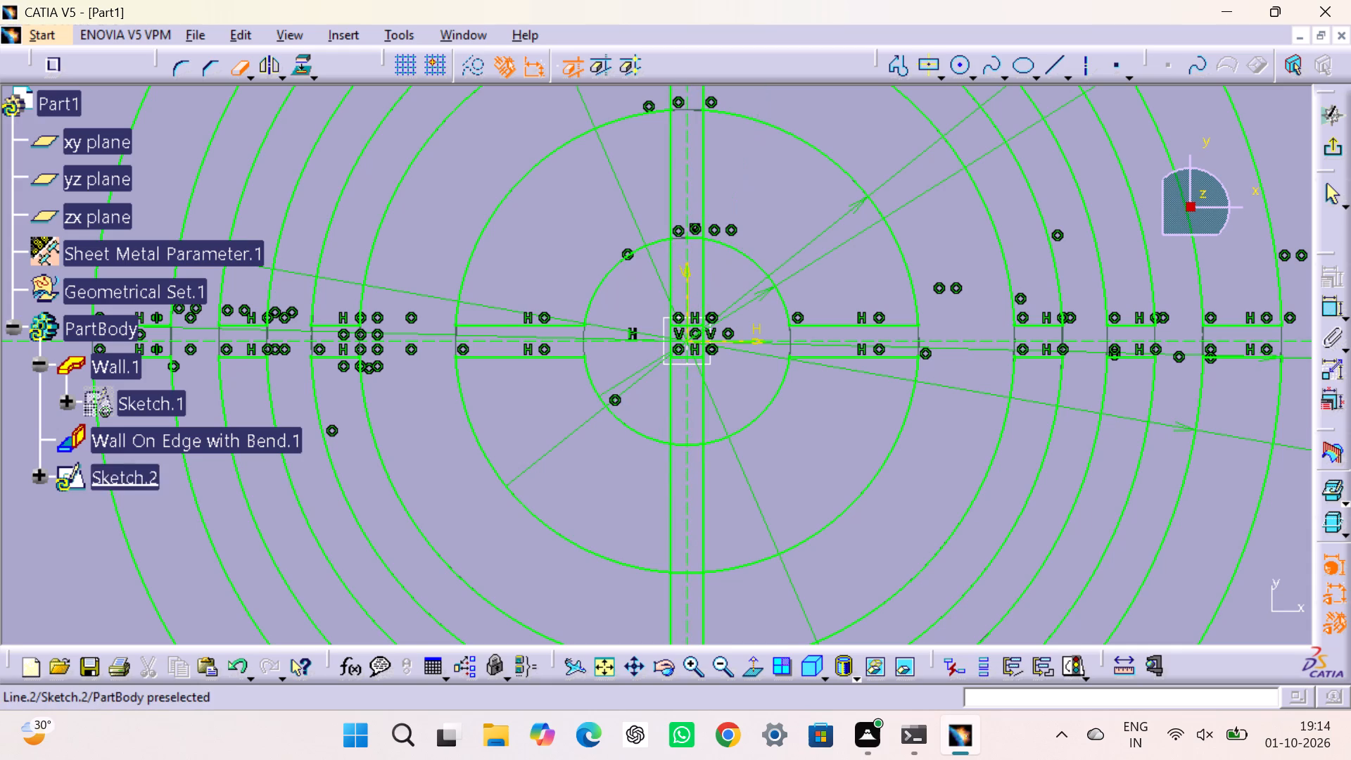
click(696, 238)
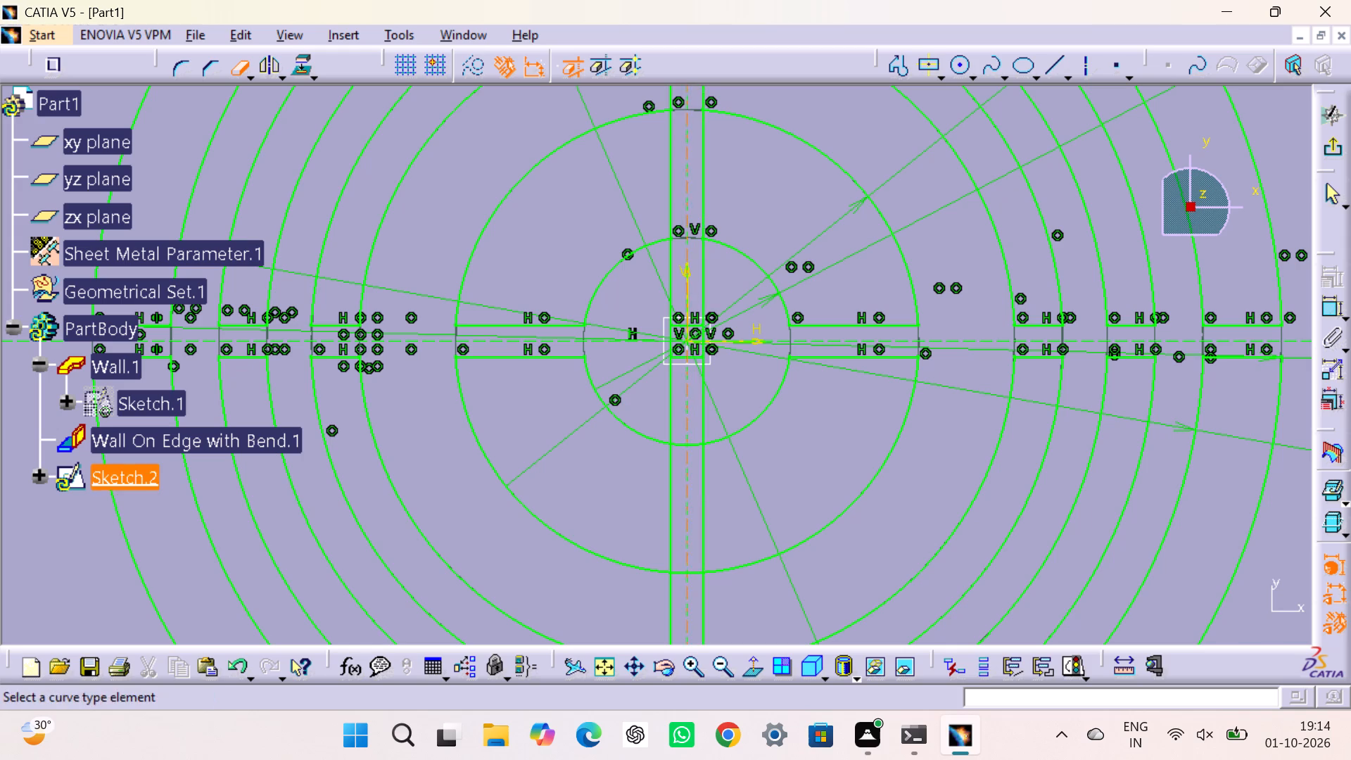
click(671, 270)
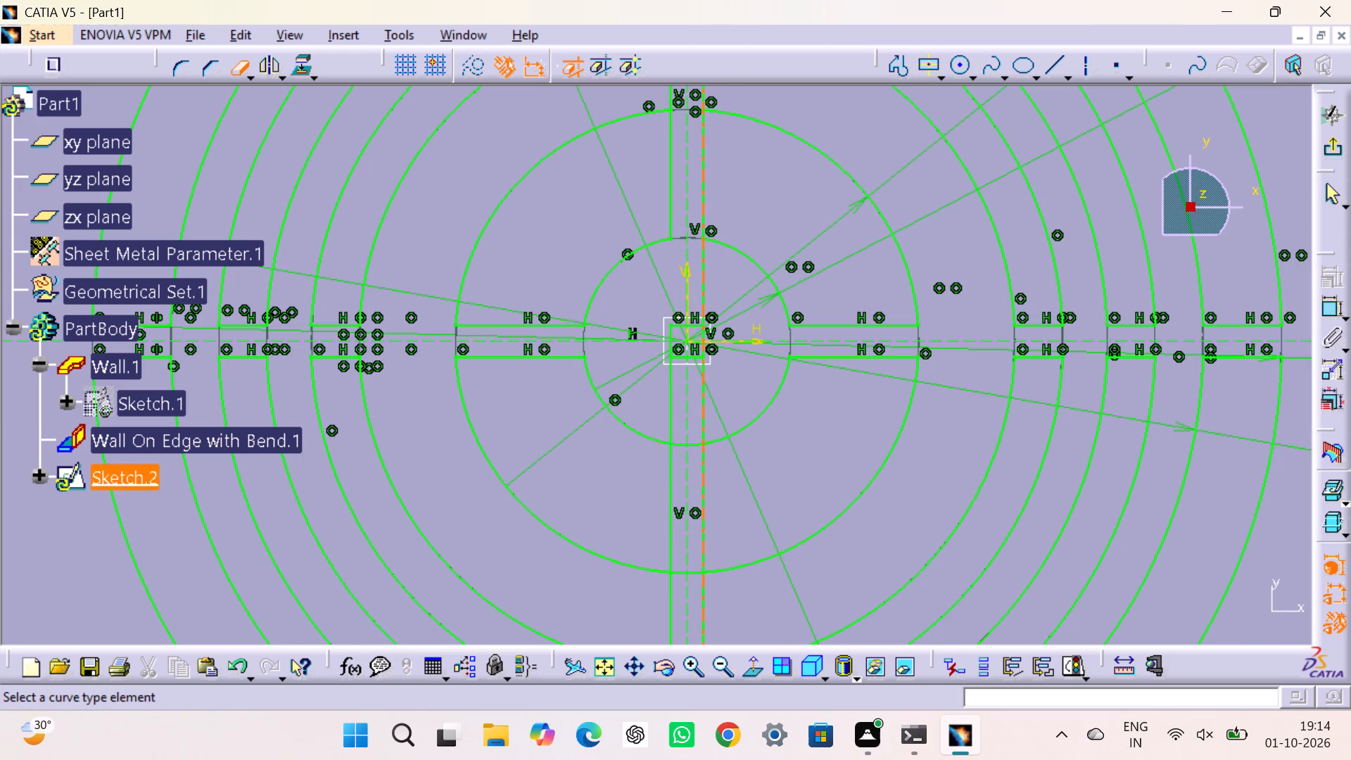
click(704, 274)
Below the centre, Quick Trim the vertical strip lines inside the 13 mm and outside the 29 mm circle, plus both circles between them.
click(702, 396)
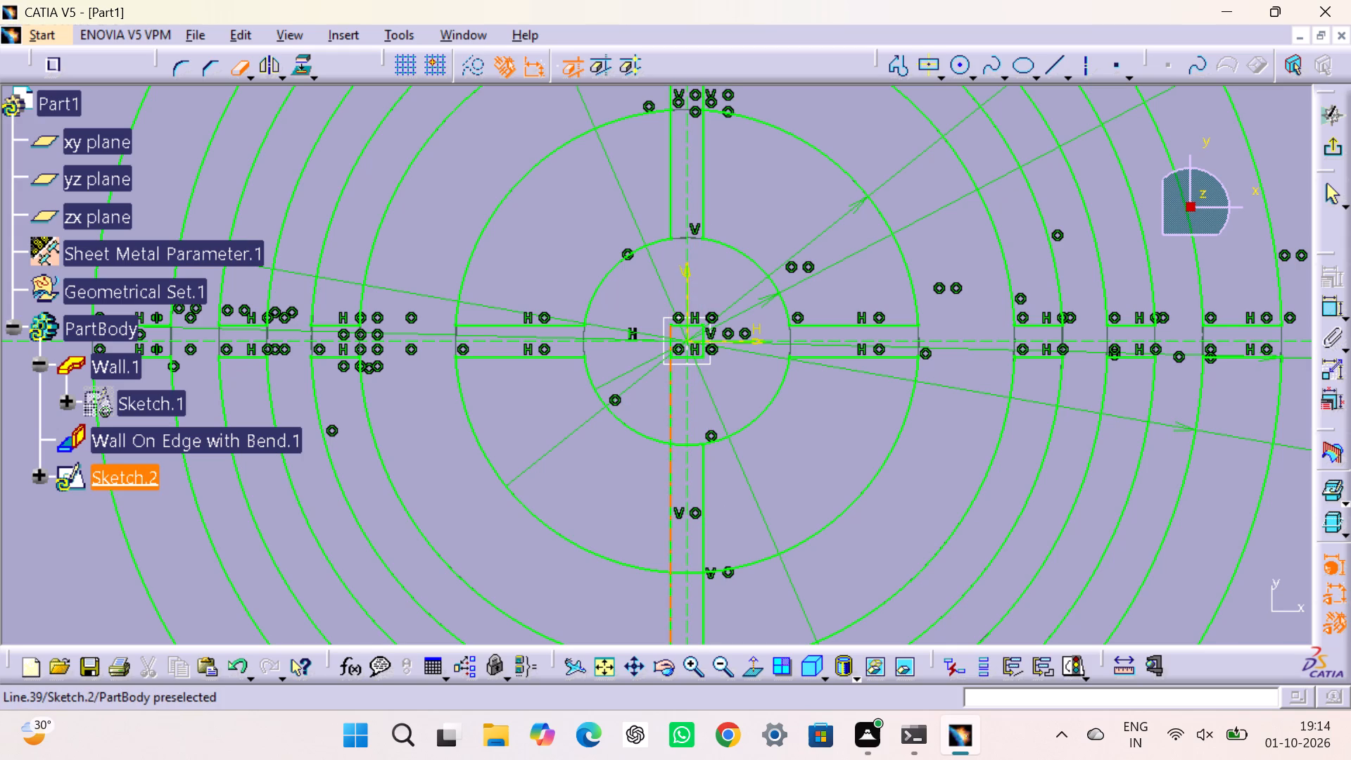
click(670, 393)
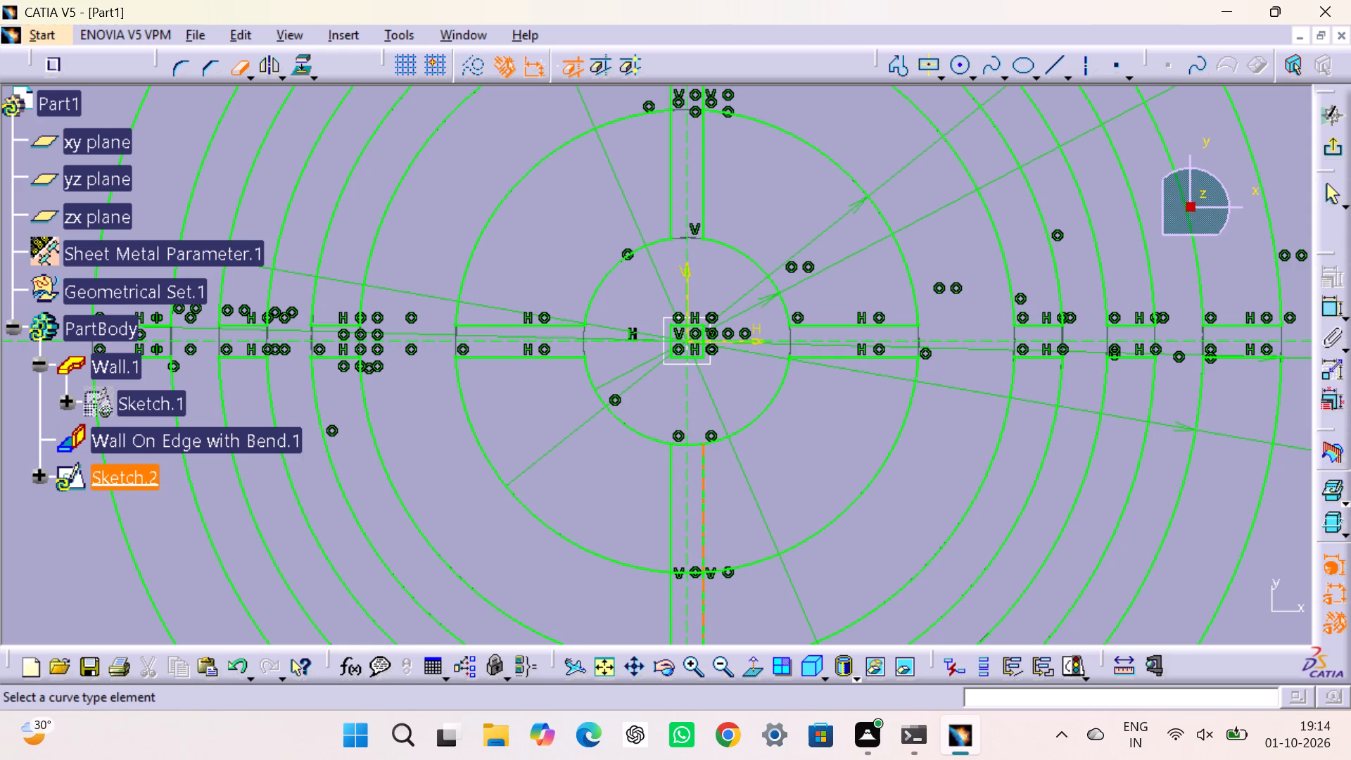
click(704, 600)
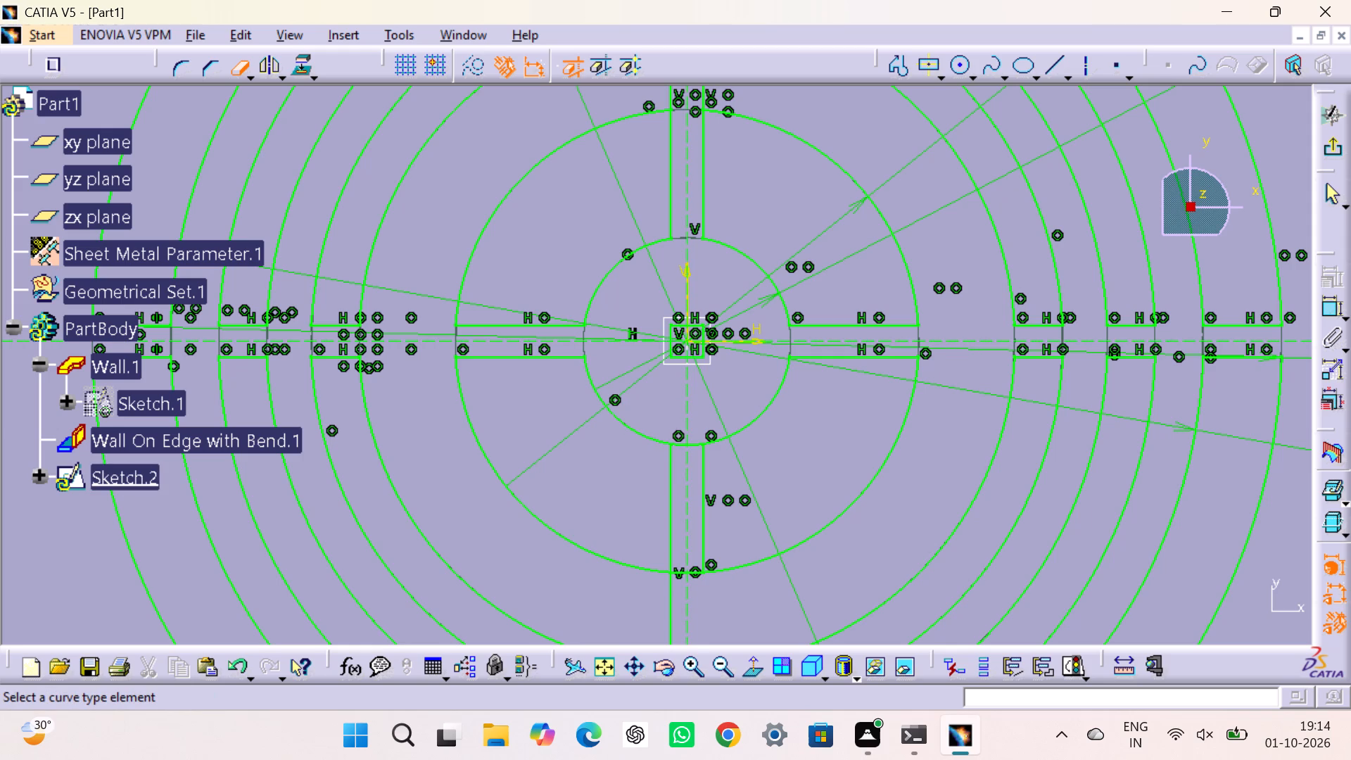
click(668, 601)
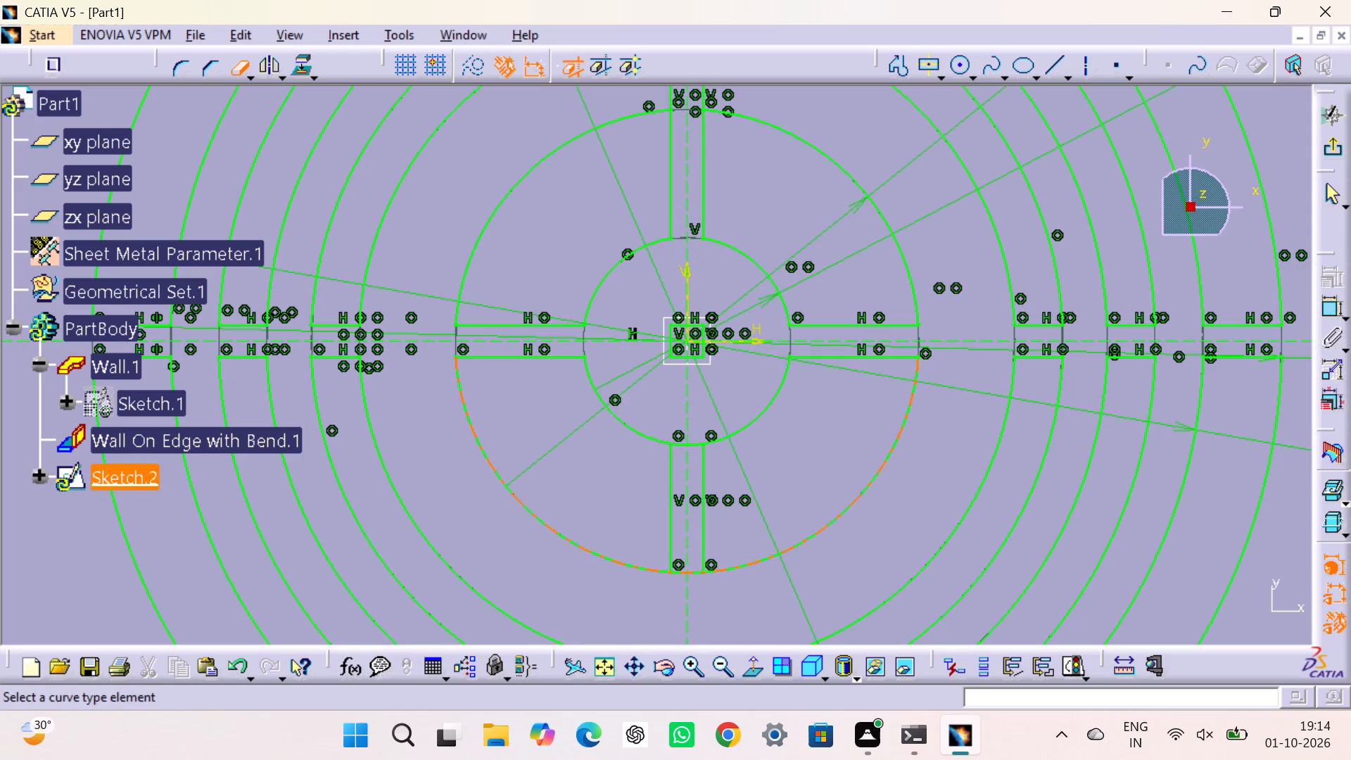
click(683, 571)
click(696, 574)
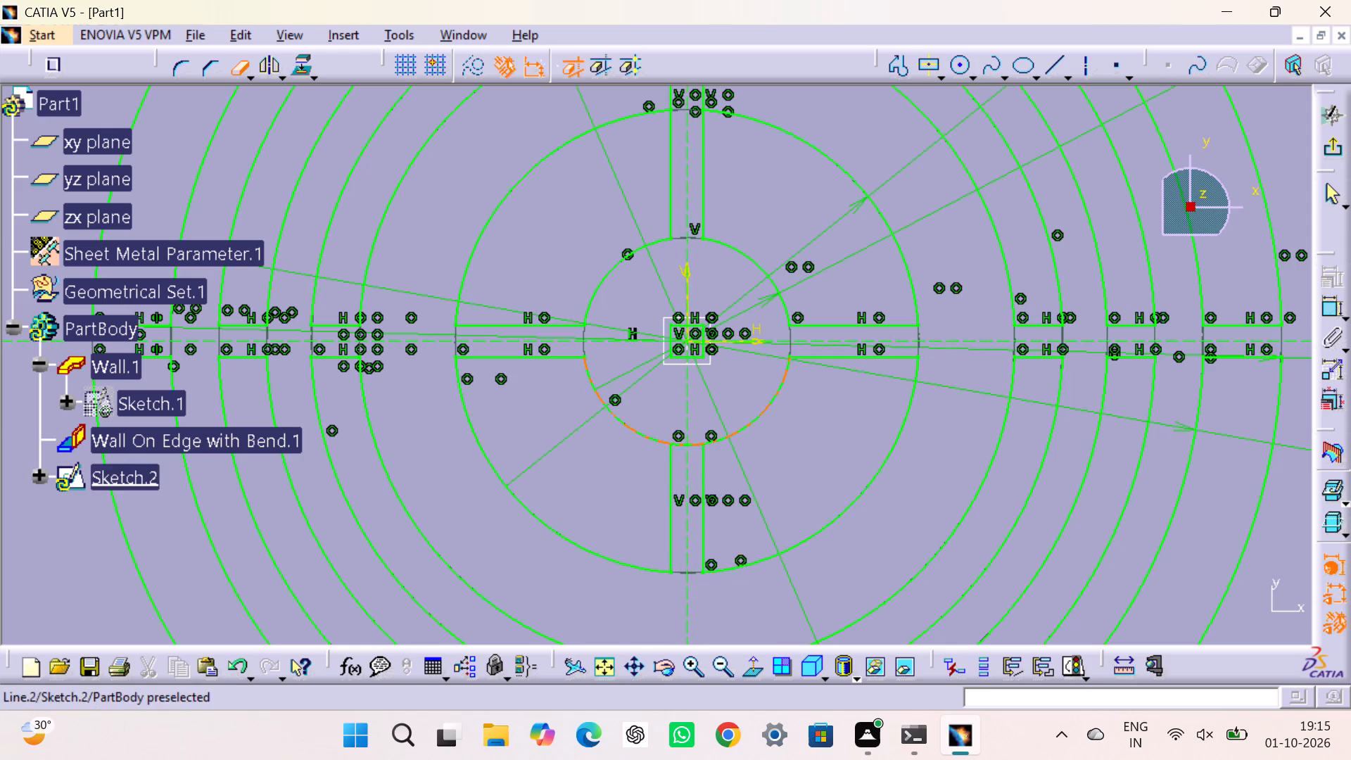
click(675, 443)
click(698, 447)
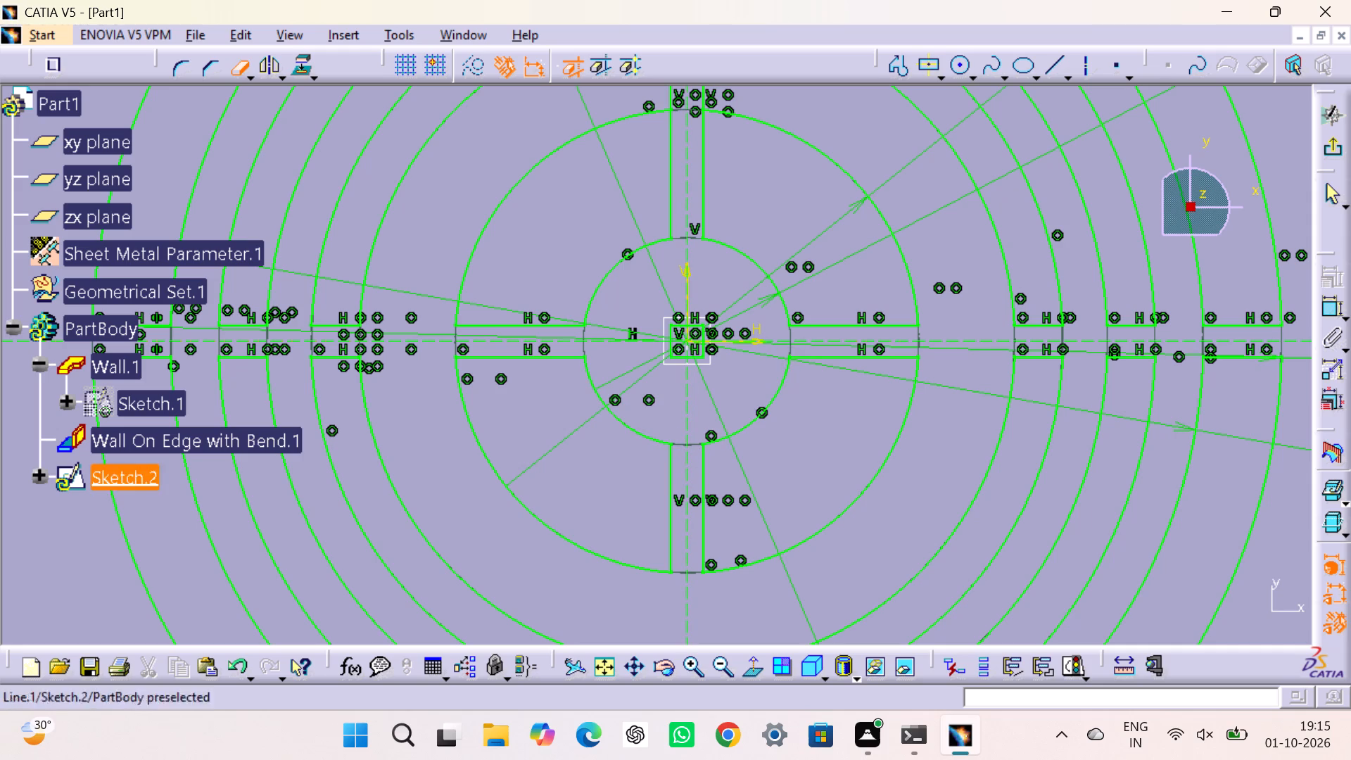
Quick Trim the two vertical strip lines just outside the 29 mm circle above the centre.
middle_drag(785, 319, 744, 616)
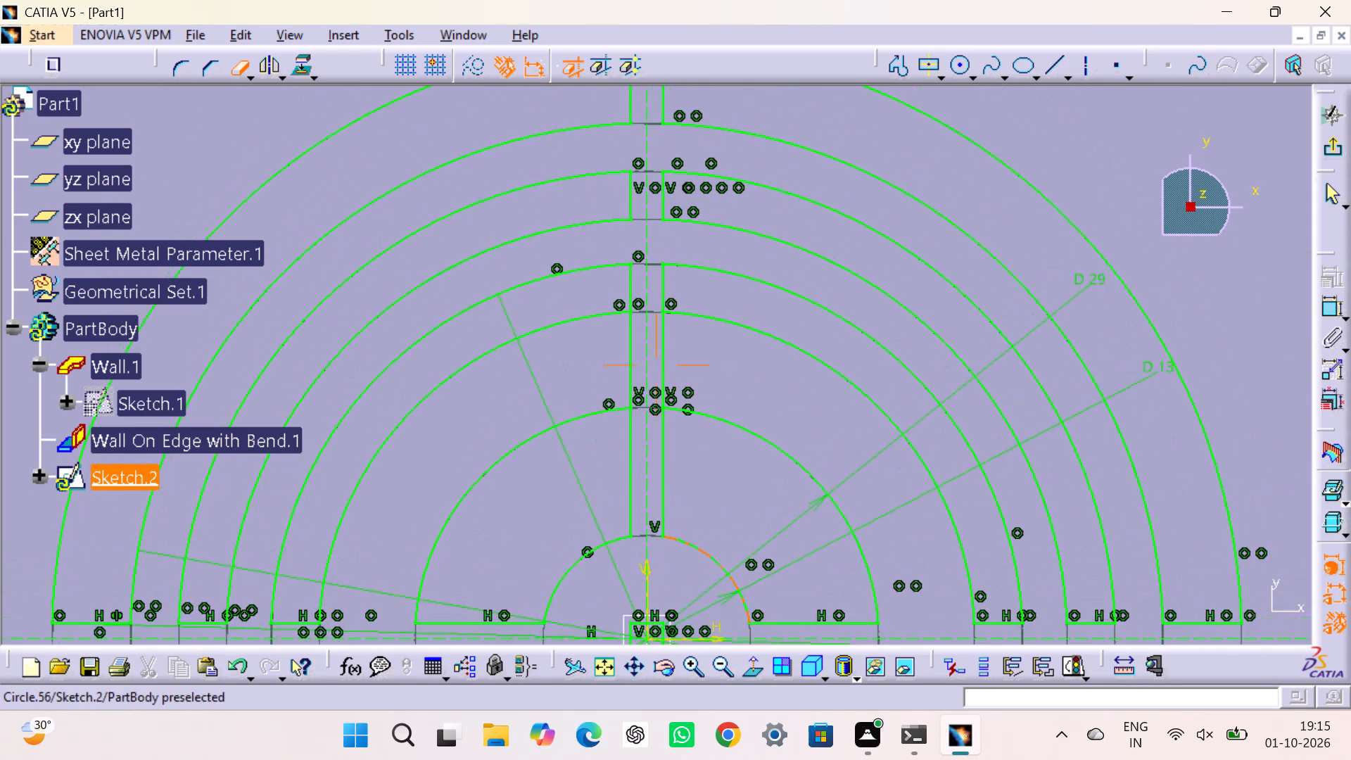
middle_drag(744, 616, 734, 531)
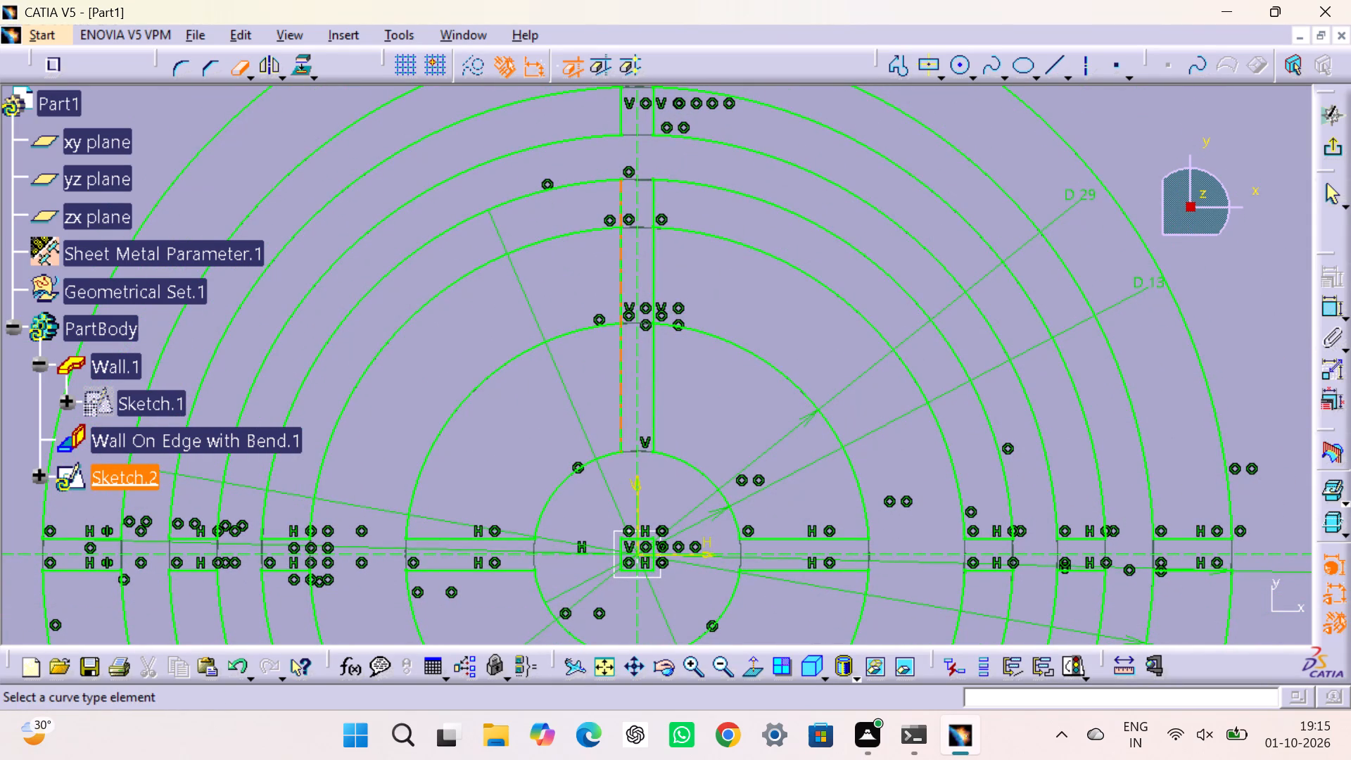
click(618, 272)
click(654, 258)
Quick Trim all the leftover line segments of the small square at the sketch origin inside the 13 mm circle.
middle_drag(683, 469, 672, 222)
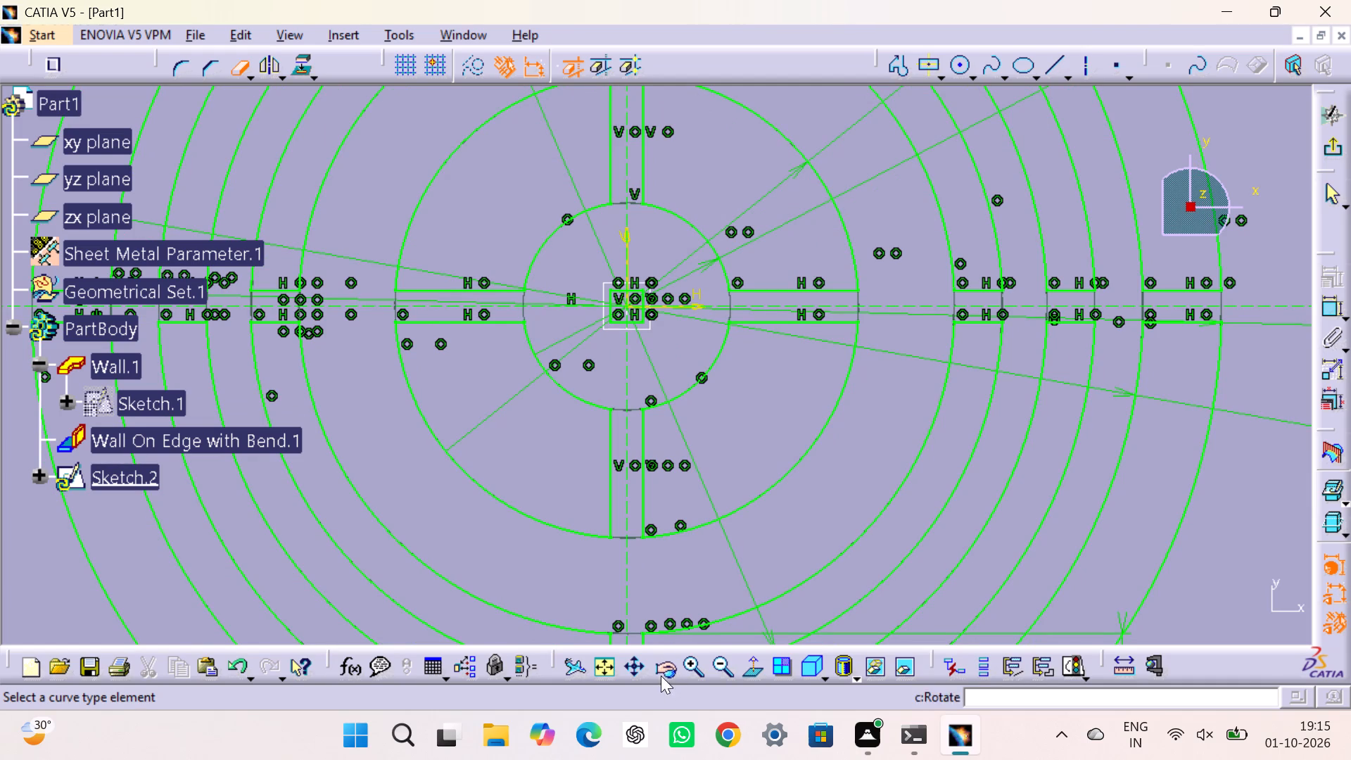
triple_click(690, 659)
click(690, 659)
middle_drag(607, 342, 635, 428)
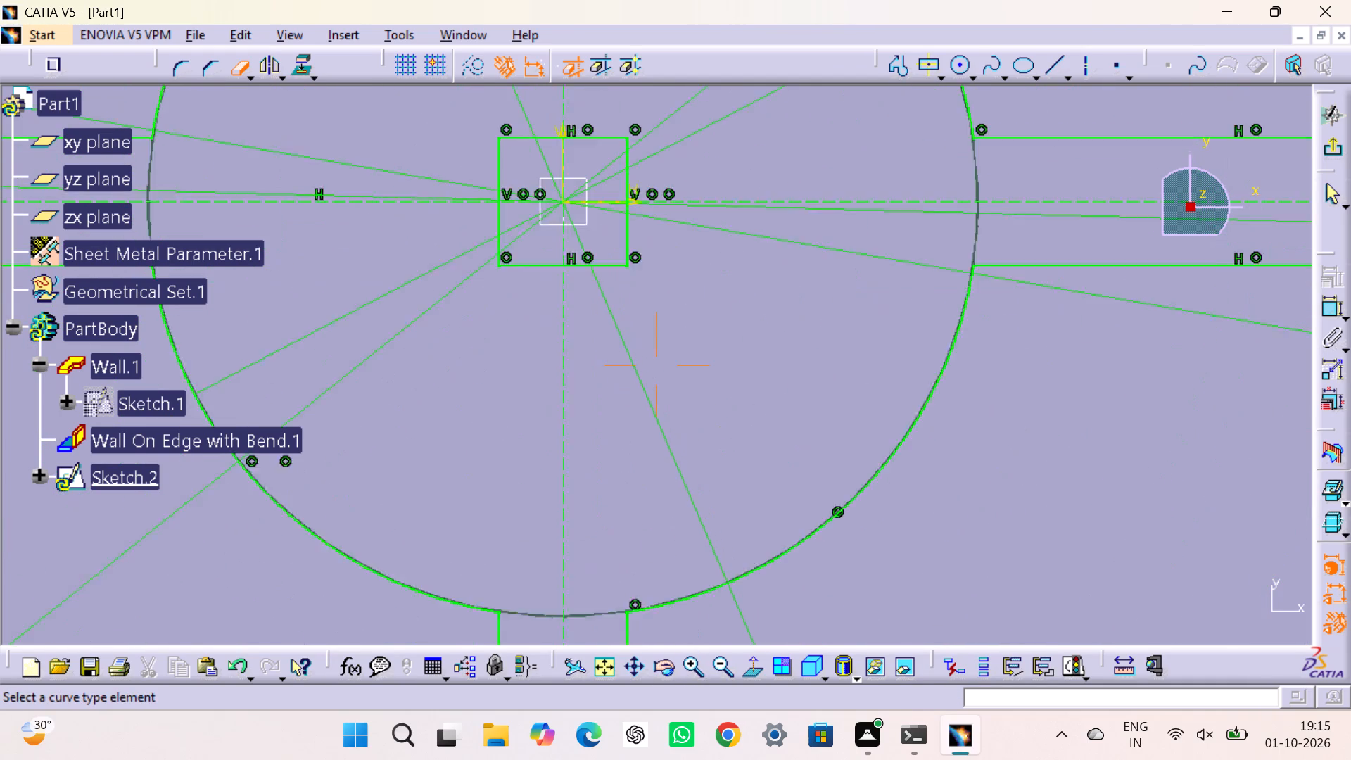
middle_drag(635, 428, 633, 554)
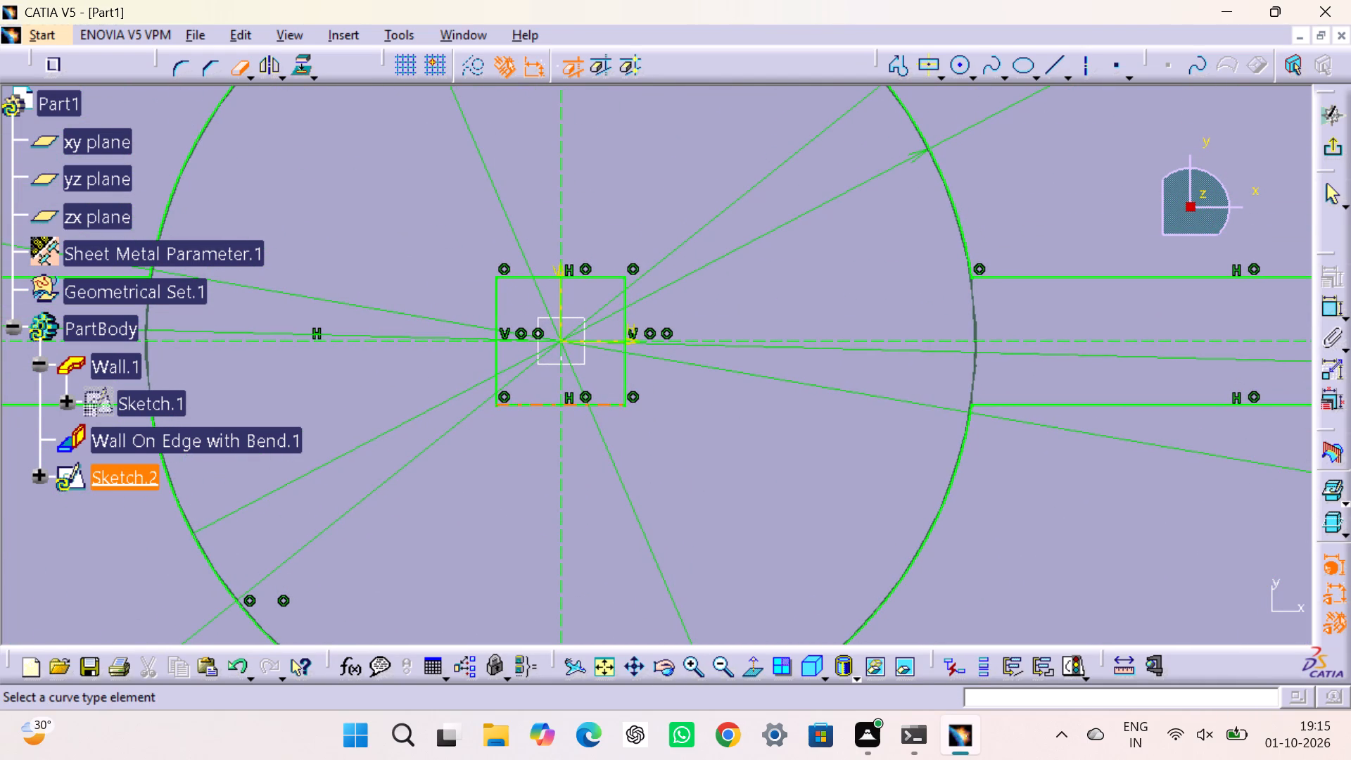
click(602, 407)
click(626, 375)
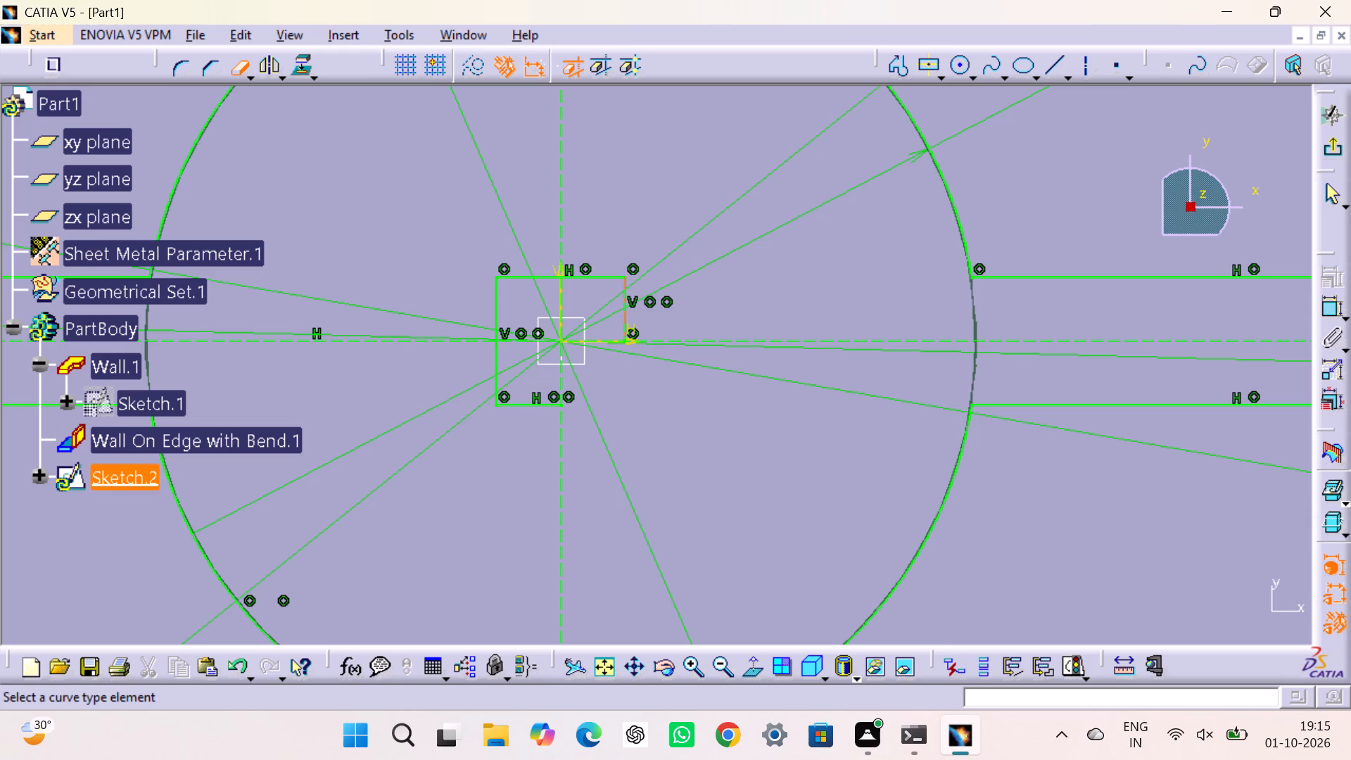
click(626, 306)
click(609, 279)
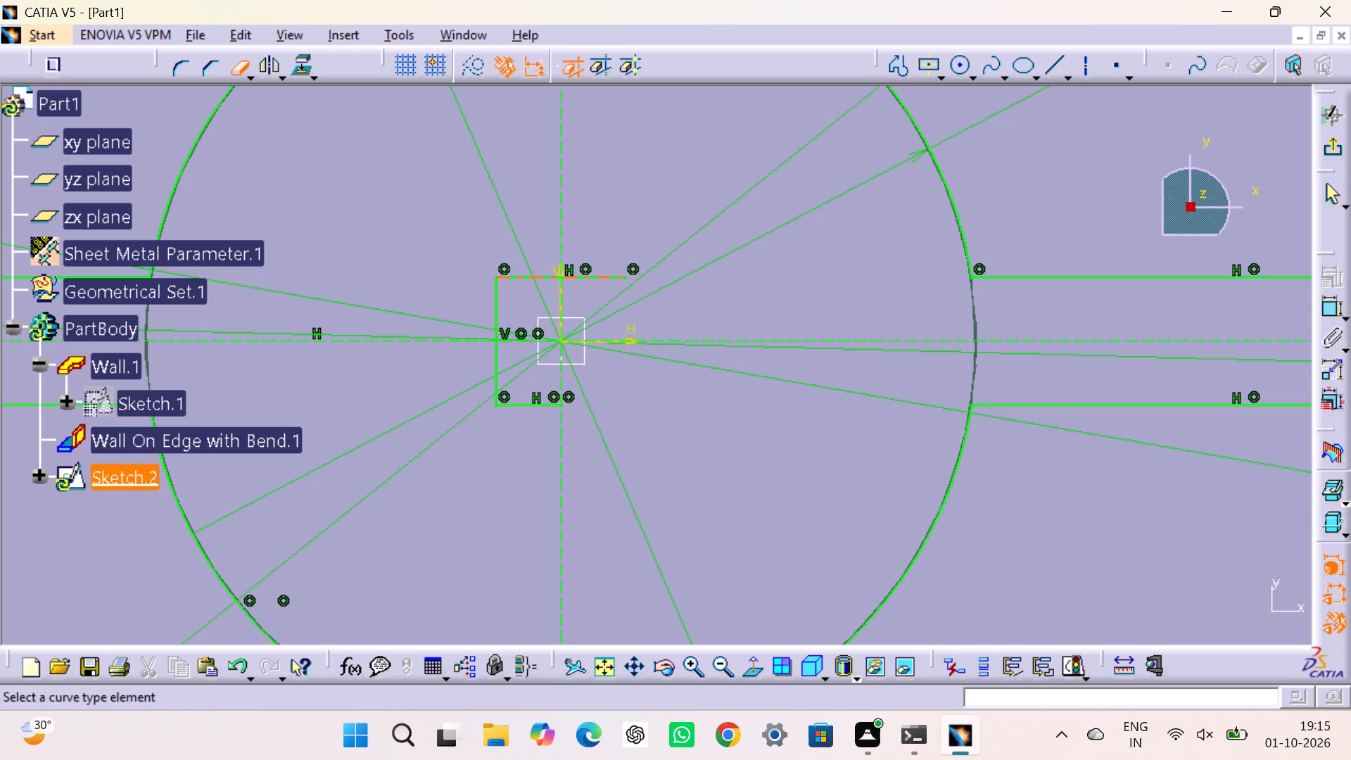
click(528, 274)
click(598, 279)
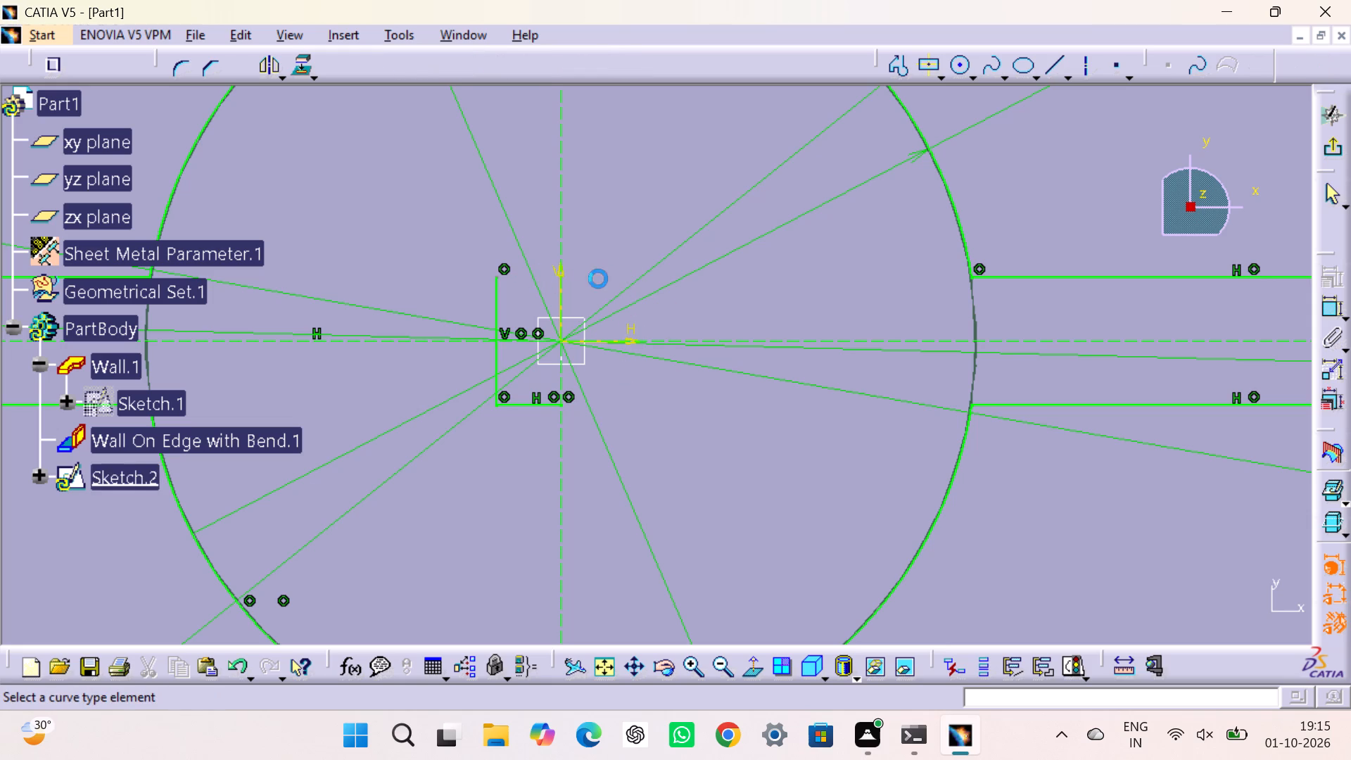
click(495, 305)
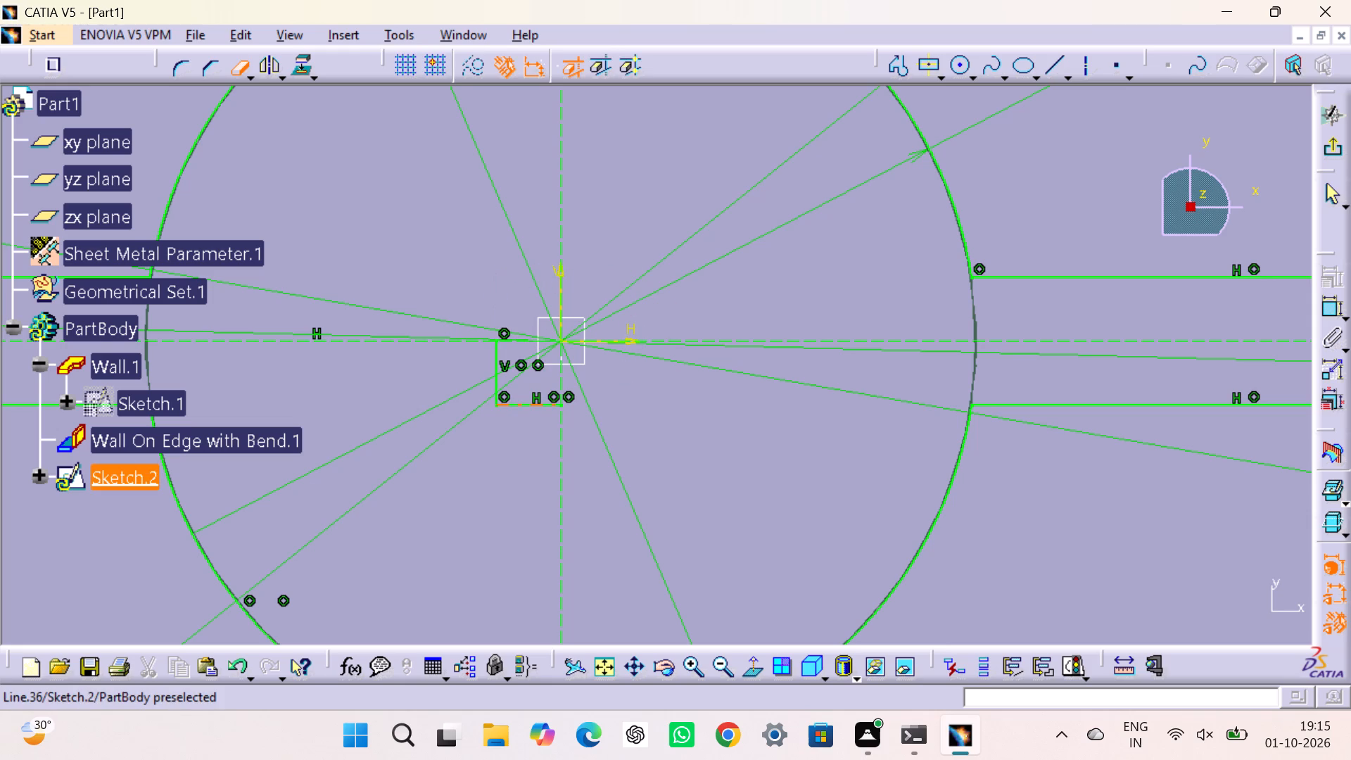
click(533, 406)
click(499, 350)
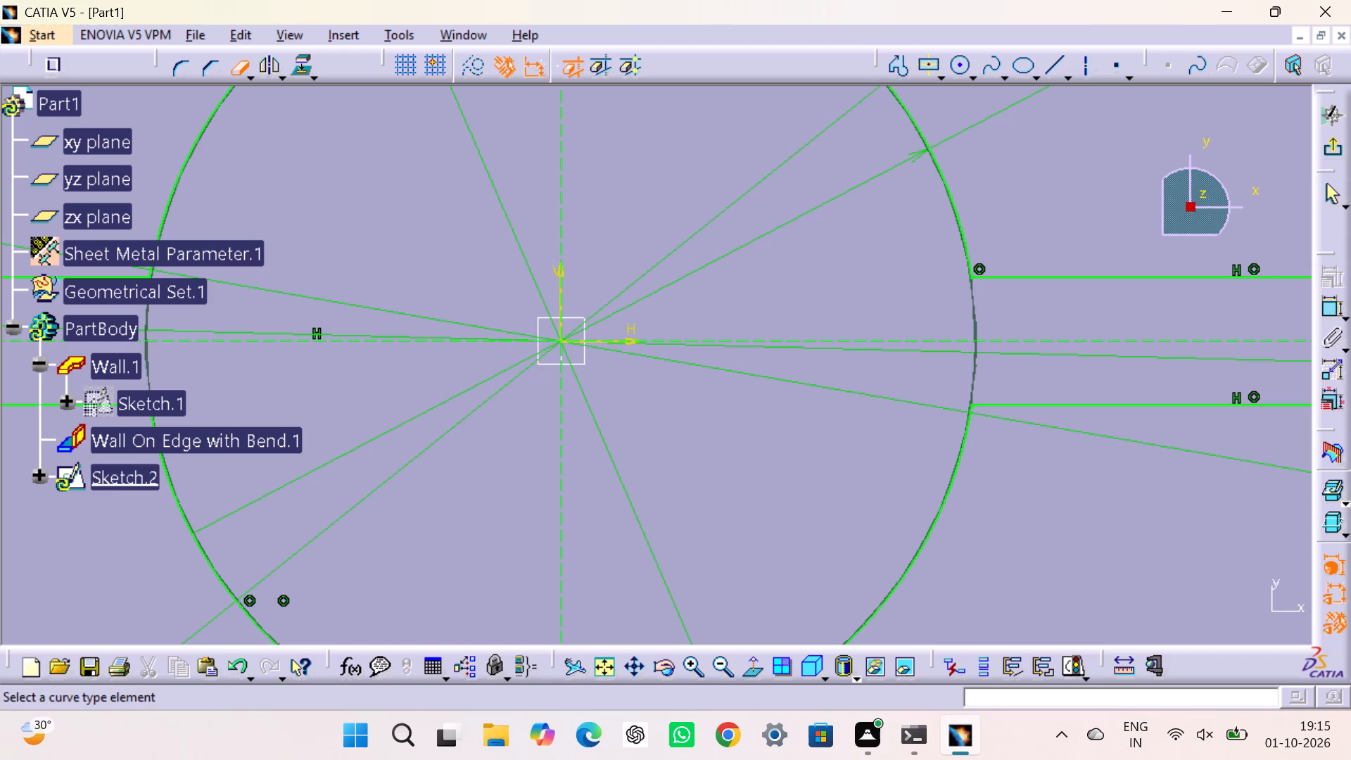
Fit the whole part in view and exit the ring sketch back to the 3D sheet metal part.
middle_drag(759, 440, 785, 393)
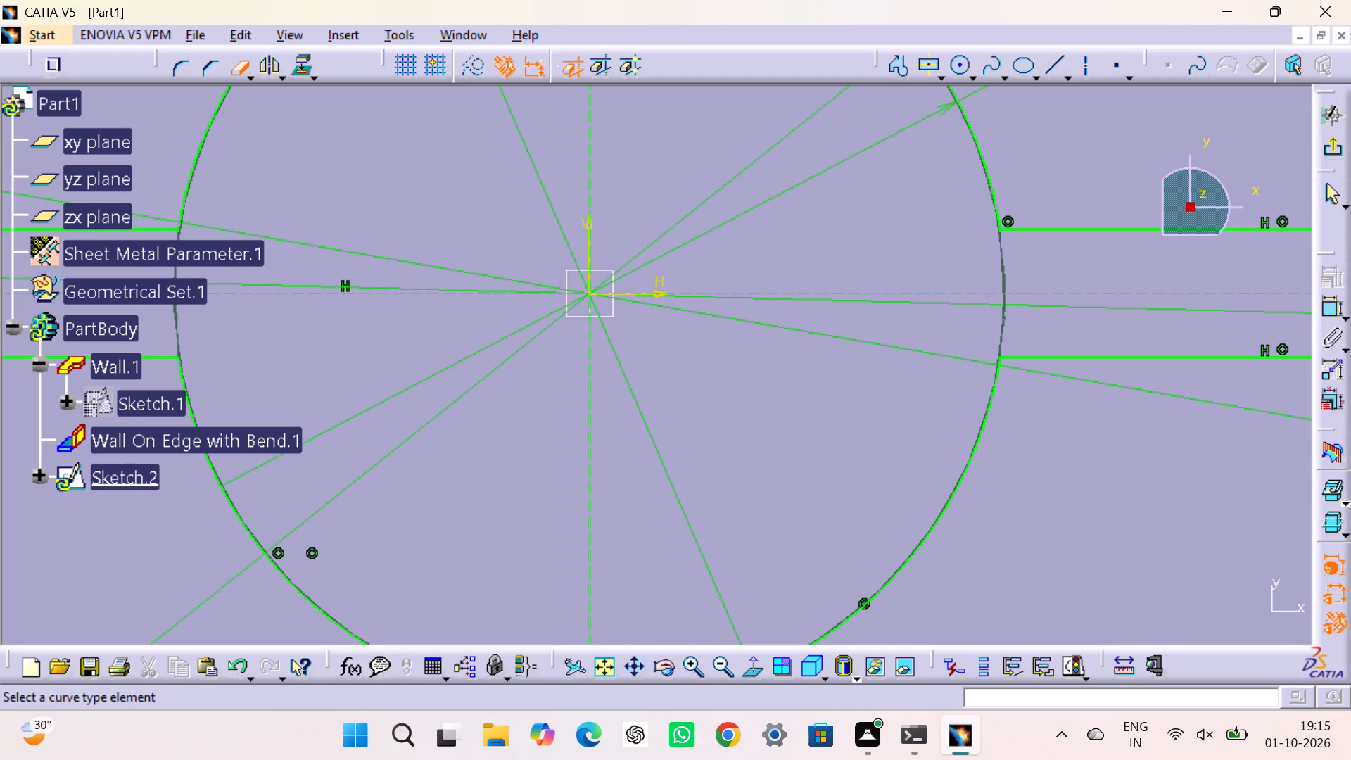
click(611, 668)
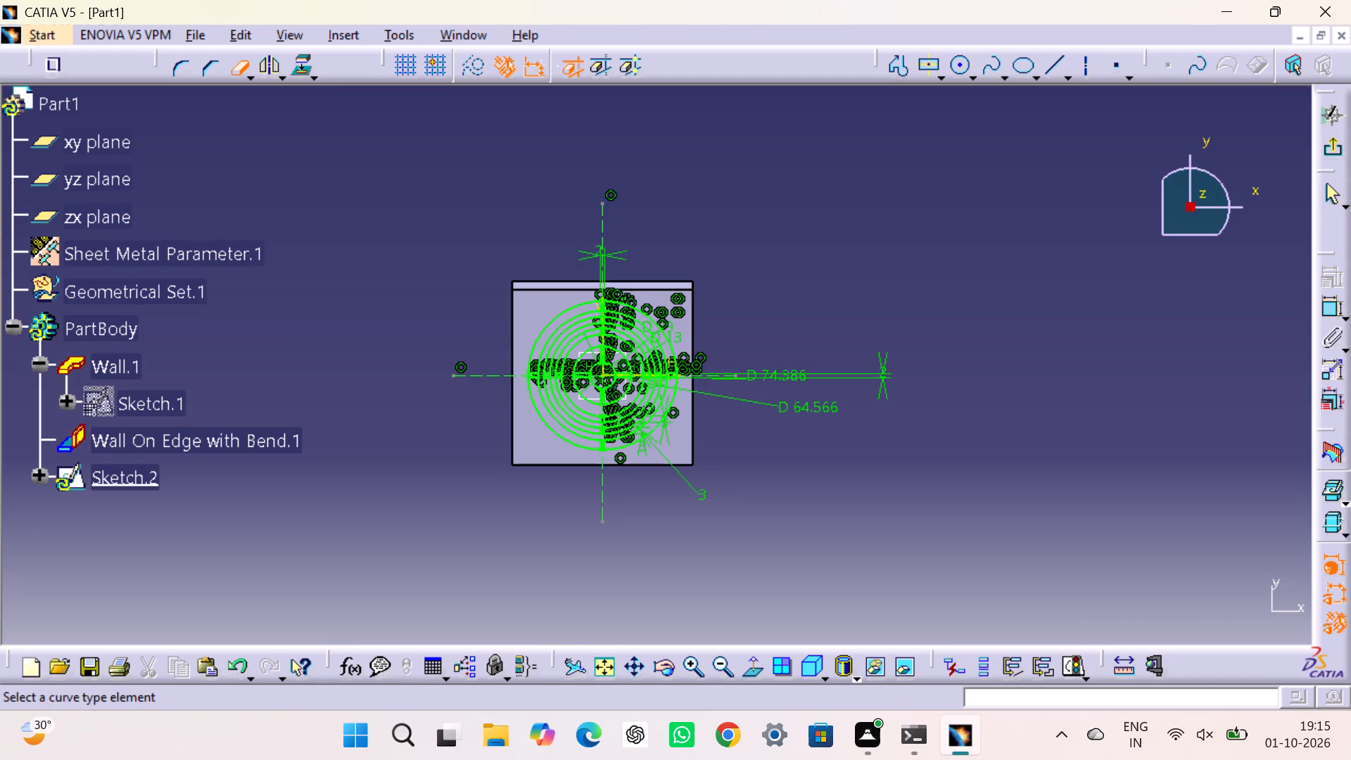
click(1327, 153)
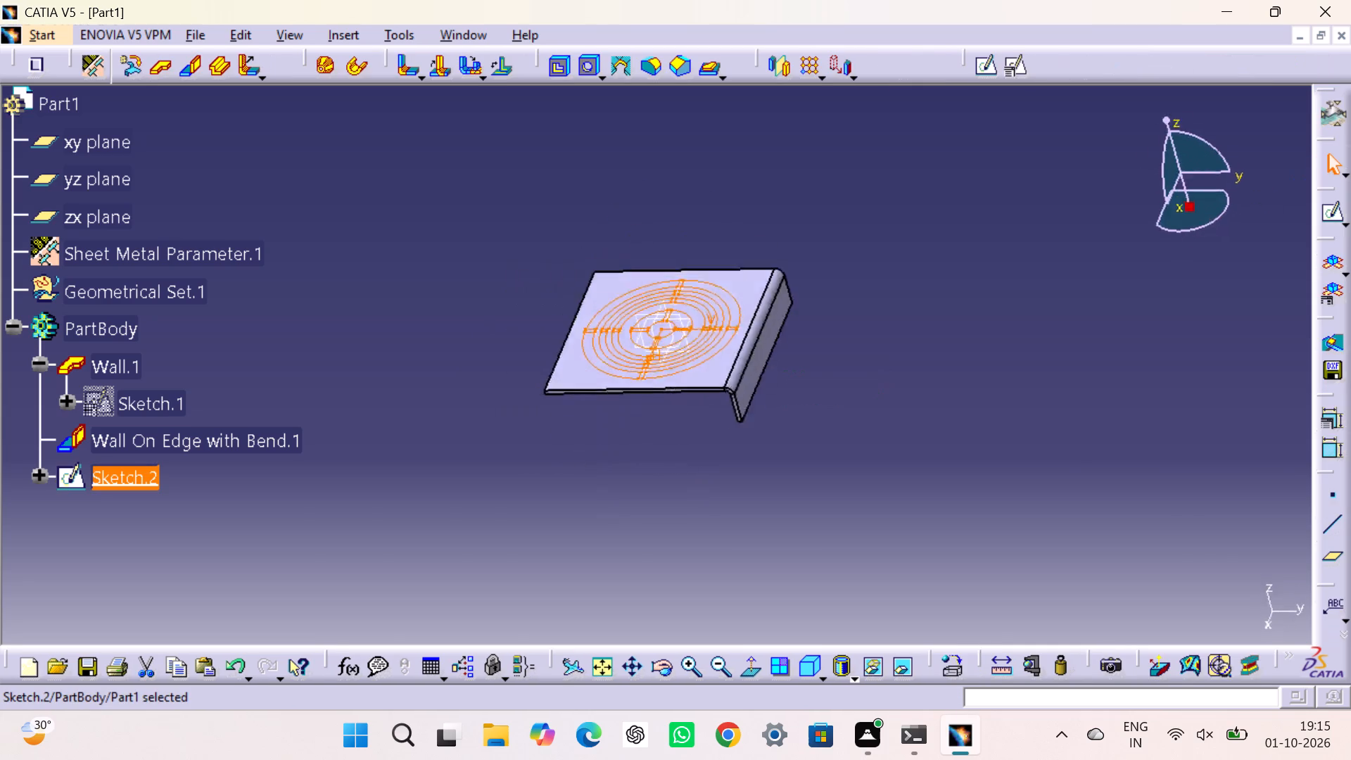
click(503, 286)
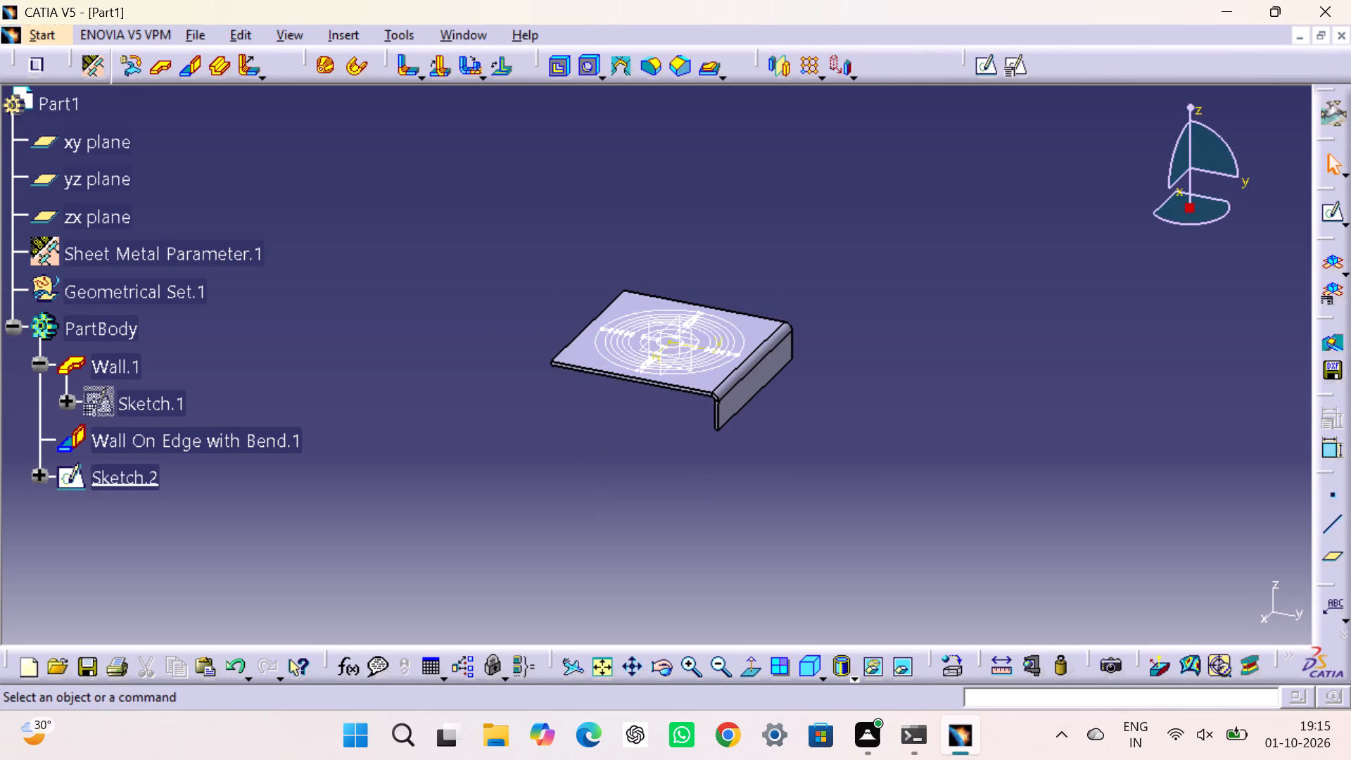
Cut the concentric-ring sketch out of the wall as a sheetmetal standard cutout with a Dimension end limit of 2 mm depth.
click(115, 469)
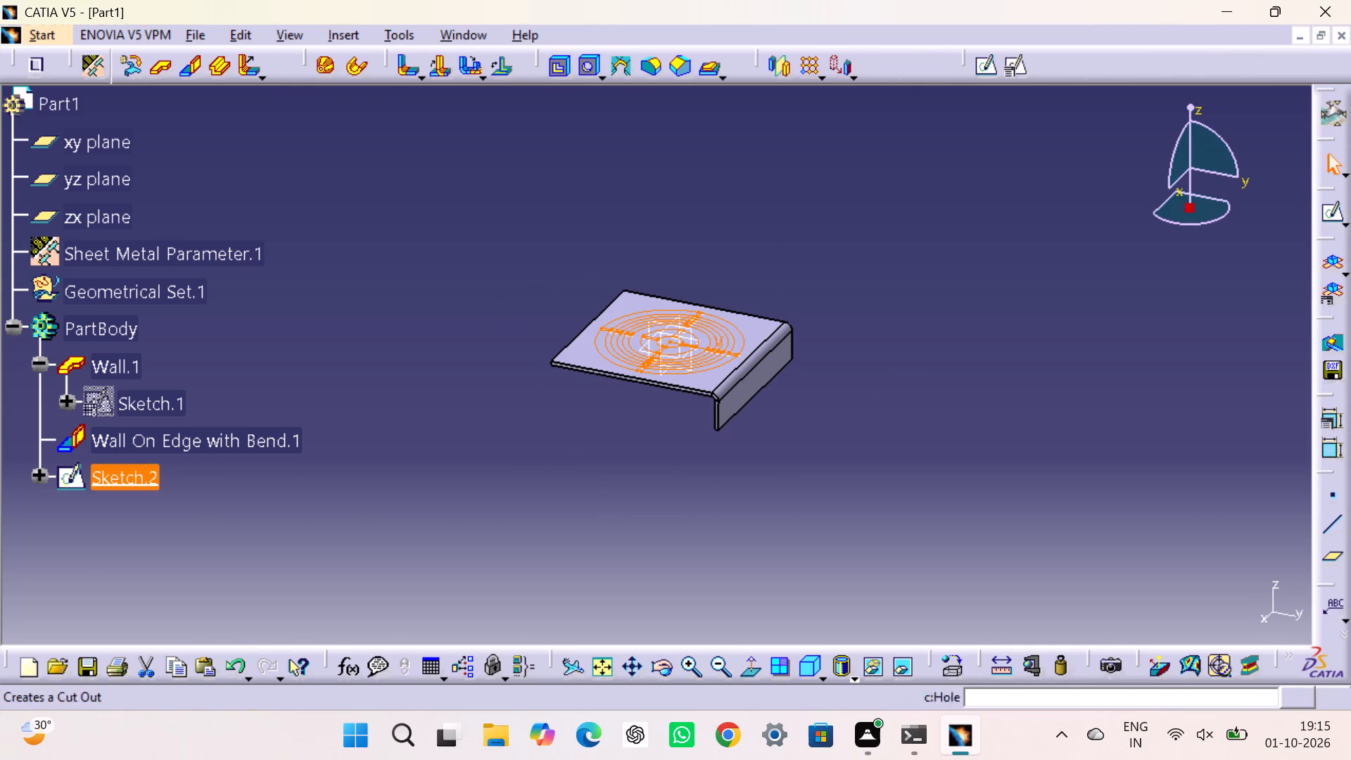
click(561, 69)
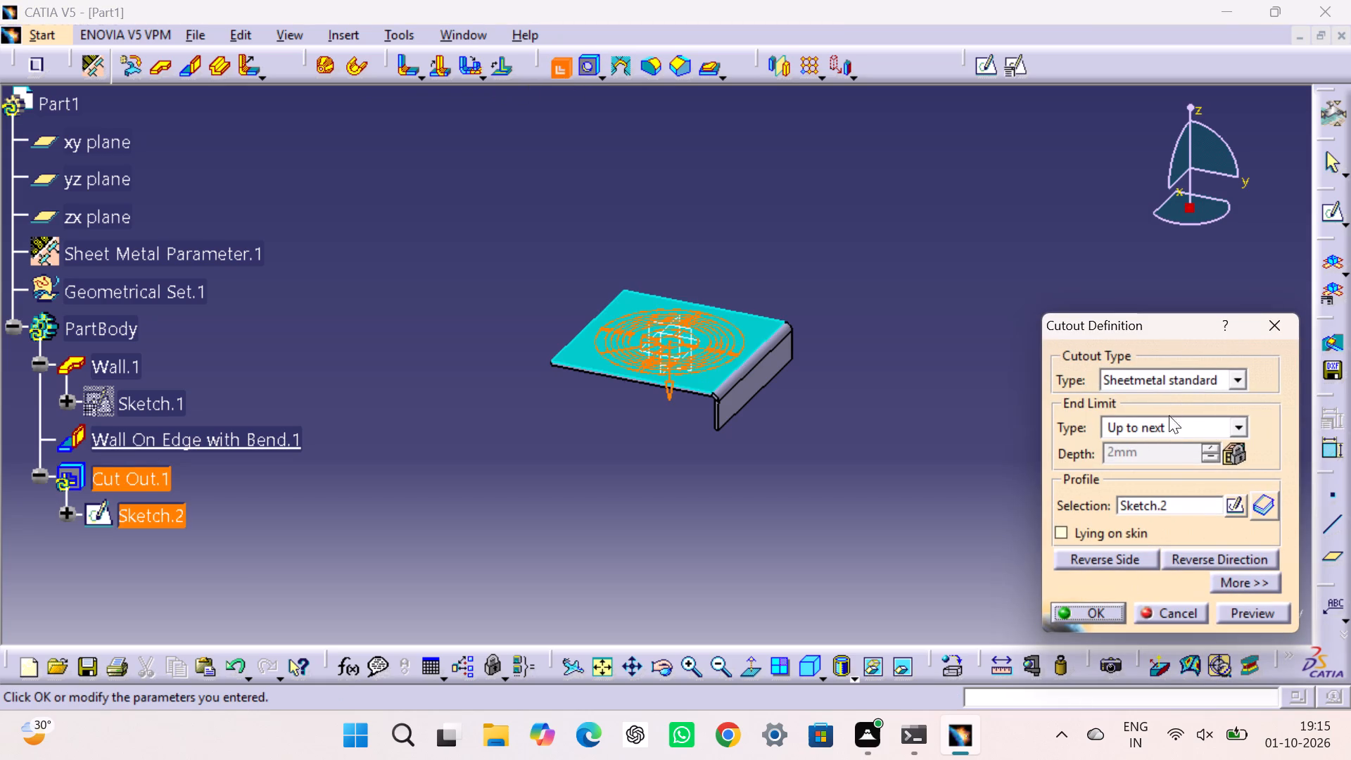
click(1243, 422)
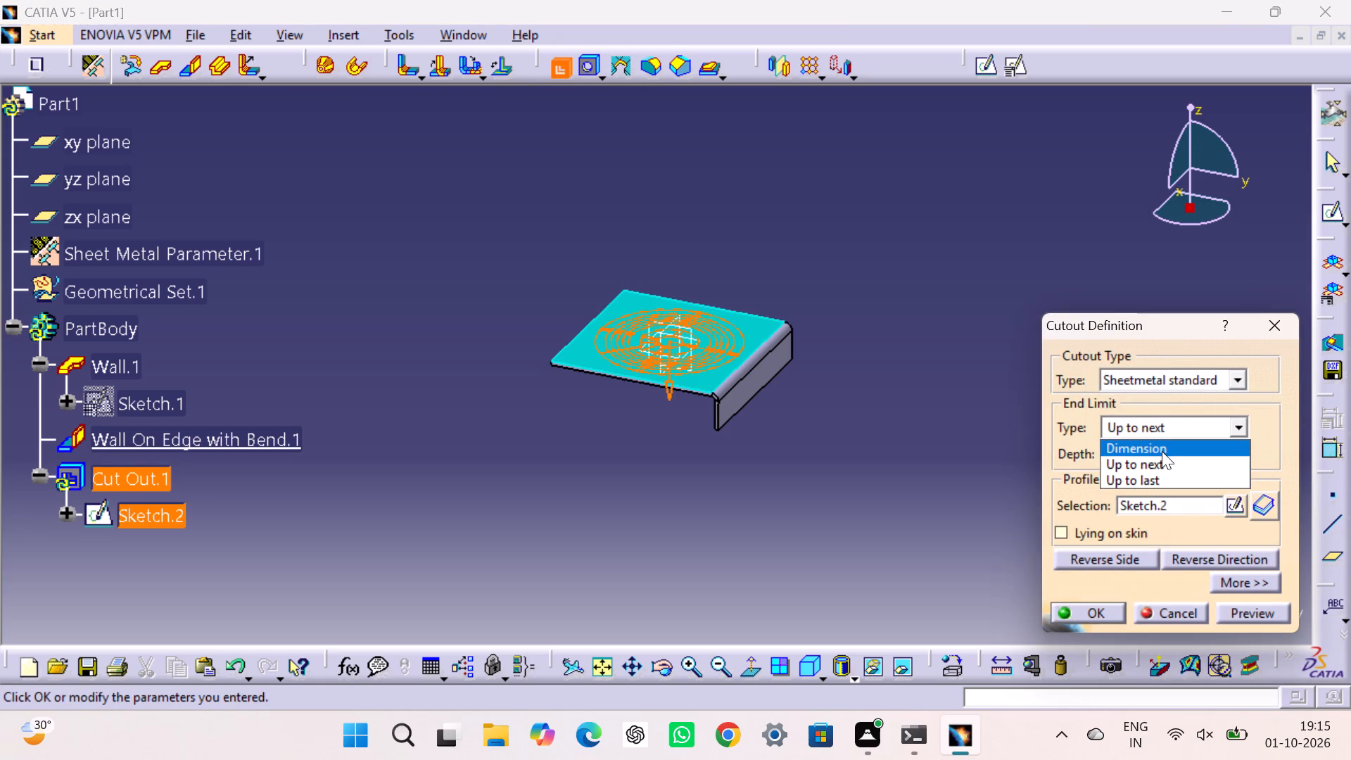
click(1162, 451)
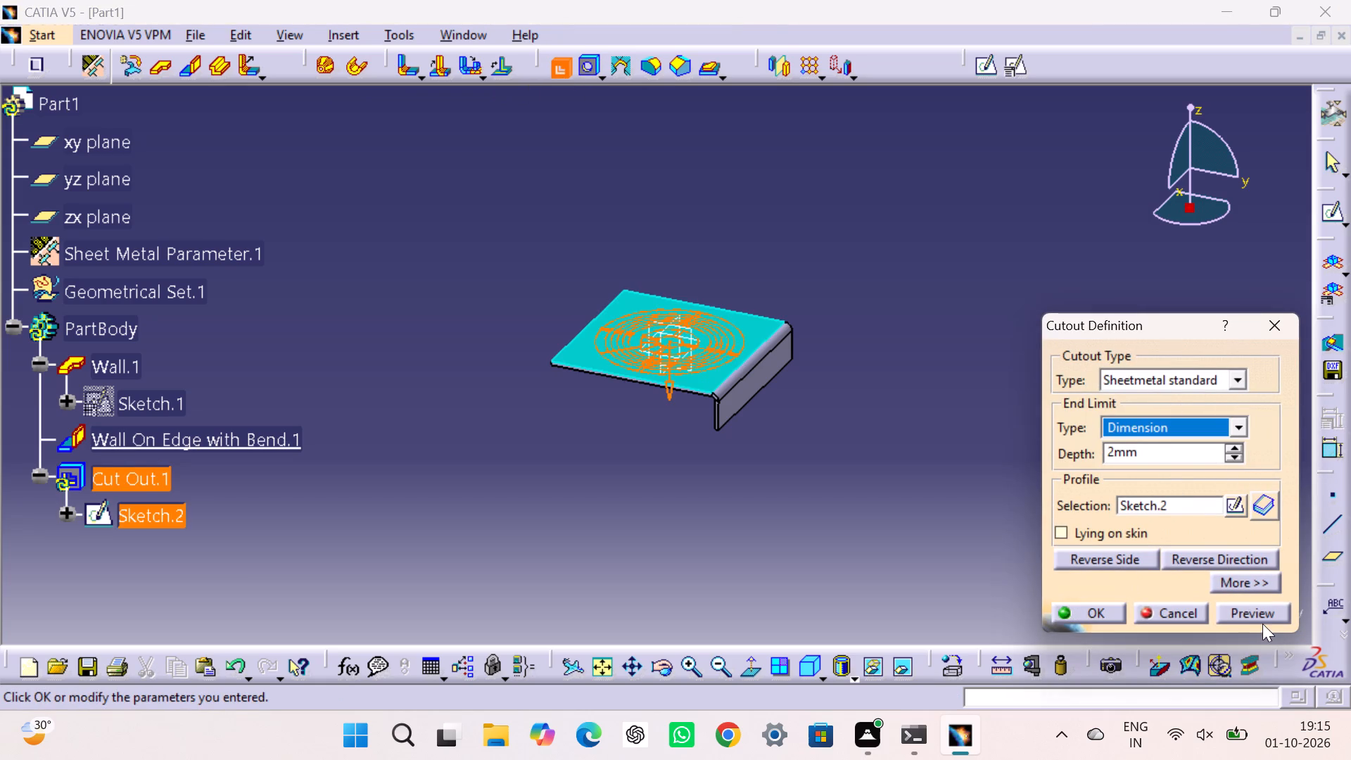
click(1257, 619)
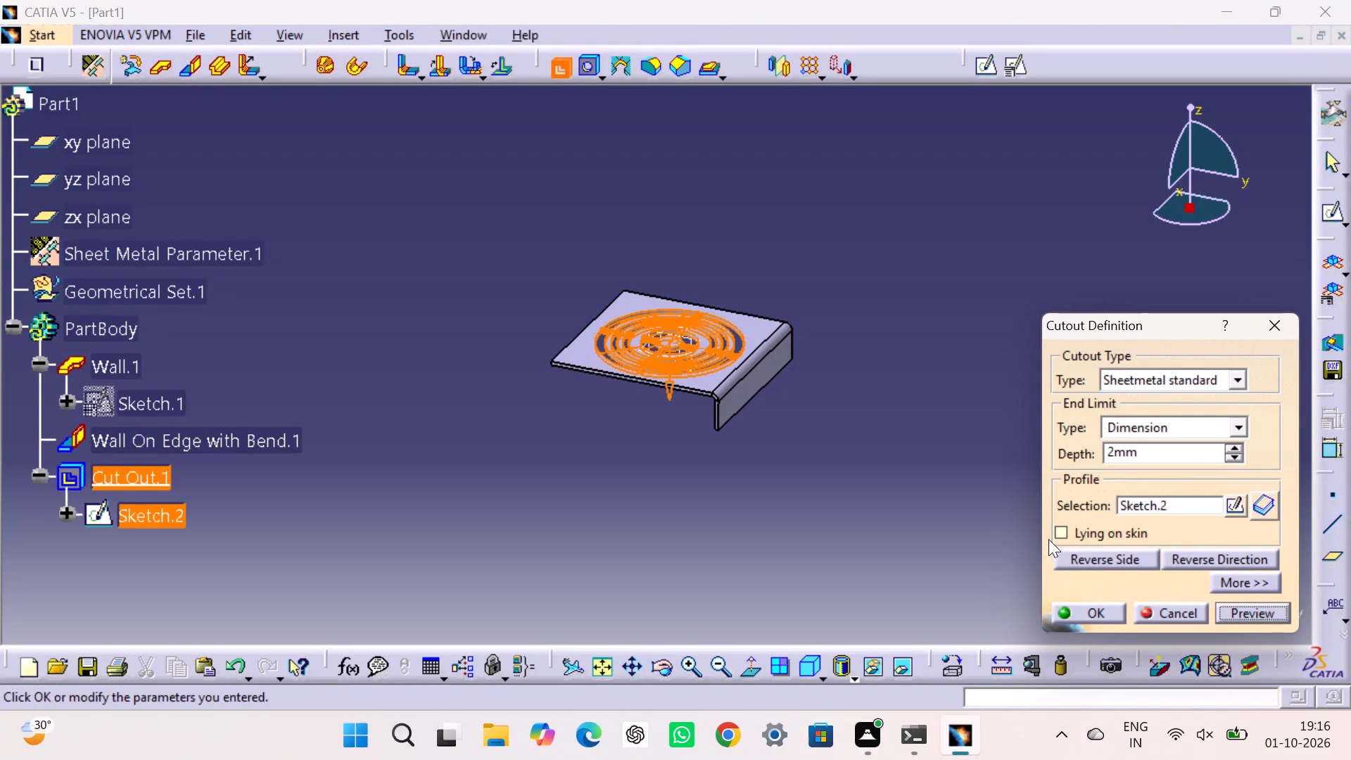
click(1091, 606)
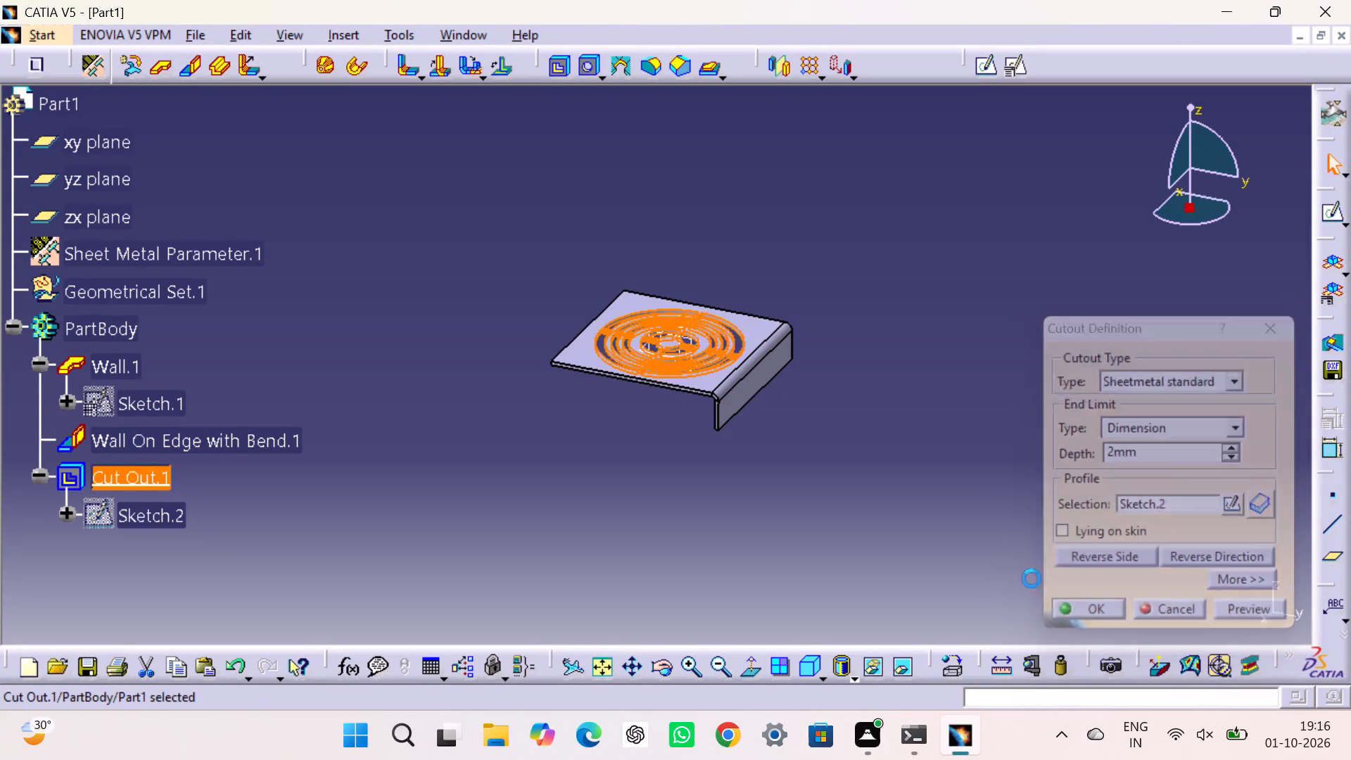
Examine the finished ring cutout up close from several angles, ending in an isometric view.
click(984, 425)
middle_drag(985, 424, 1001, 452)
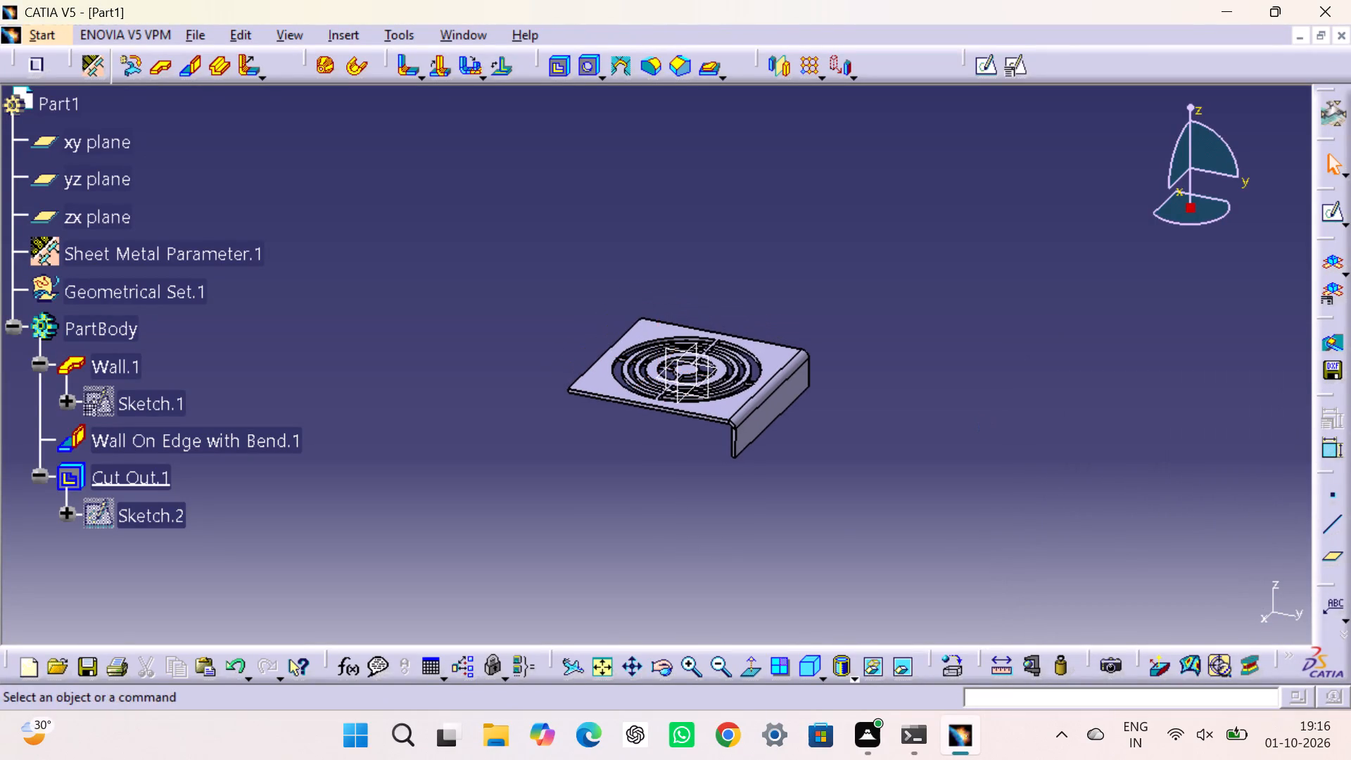
middle_drag(915, 396, 926, 377)
right_drag(915, 396, 926, 381)
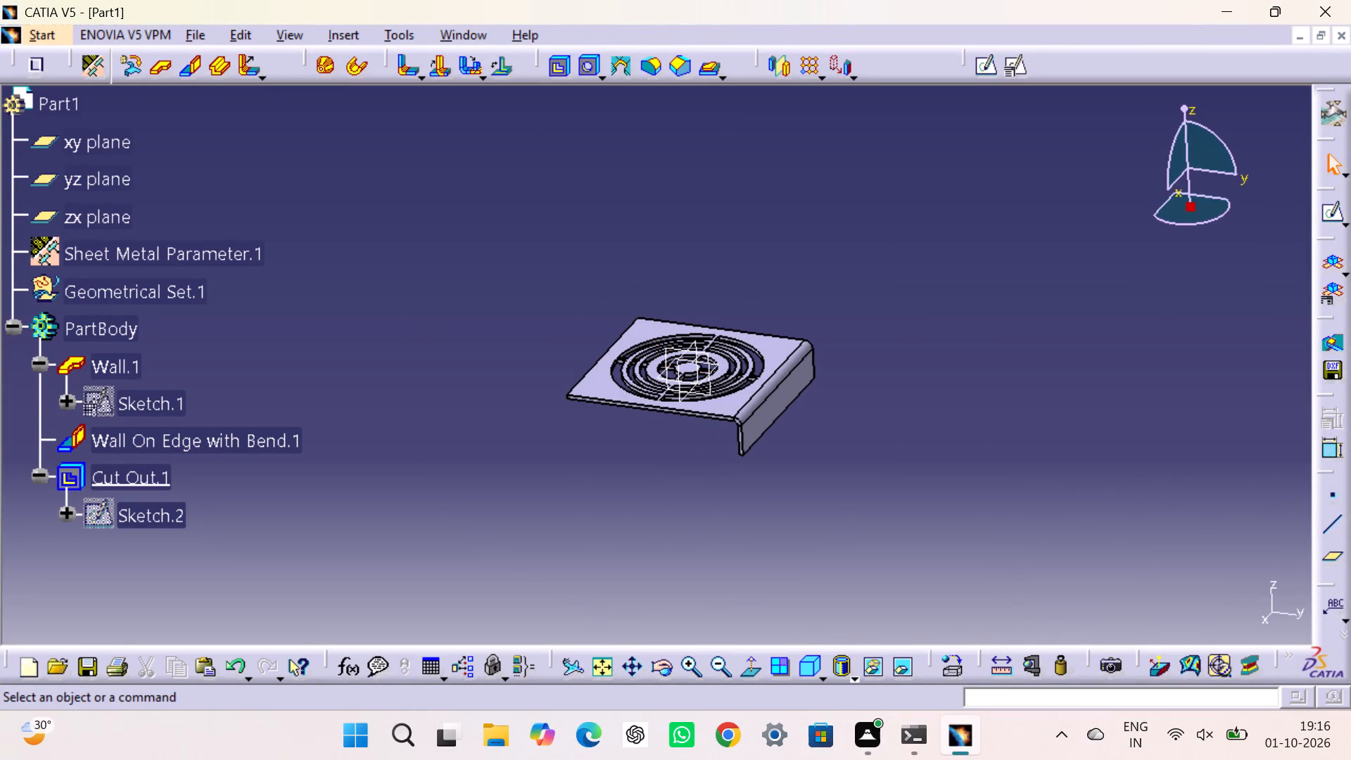
middle_drag(692, 420, 684, 433)
right_drag(692, 420, 685, 540)
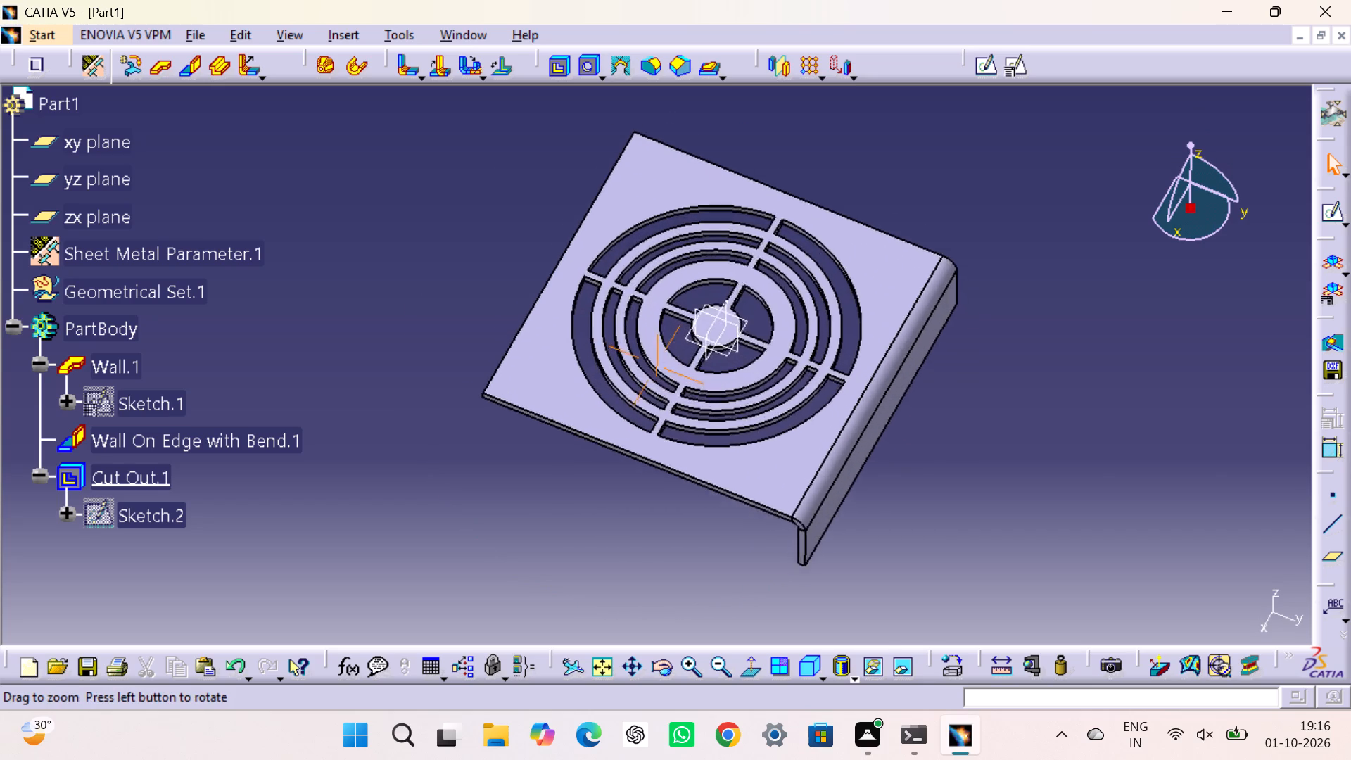
middle_drag(684, 433, 696, 366)
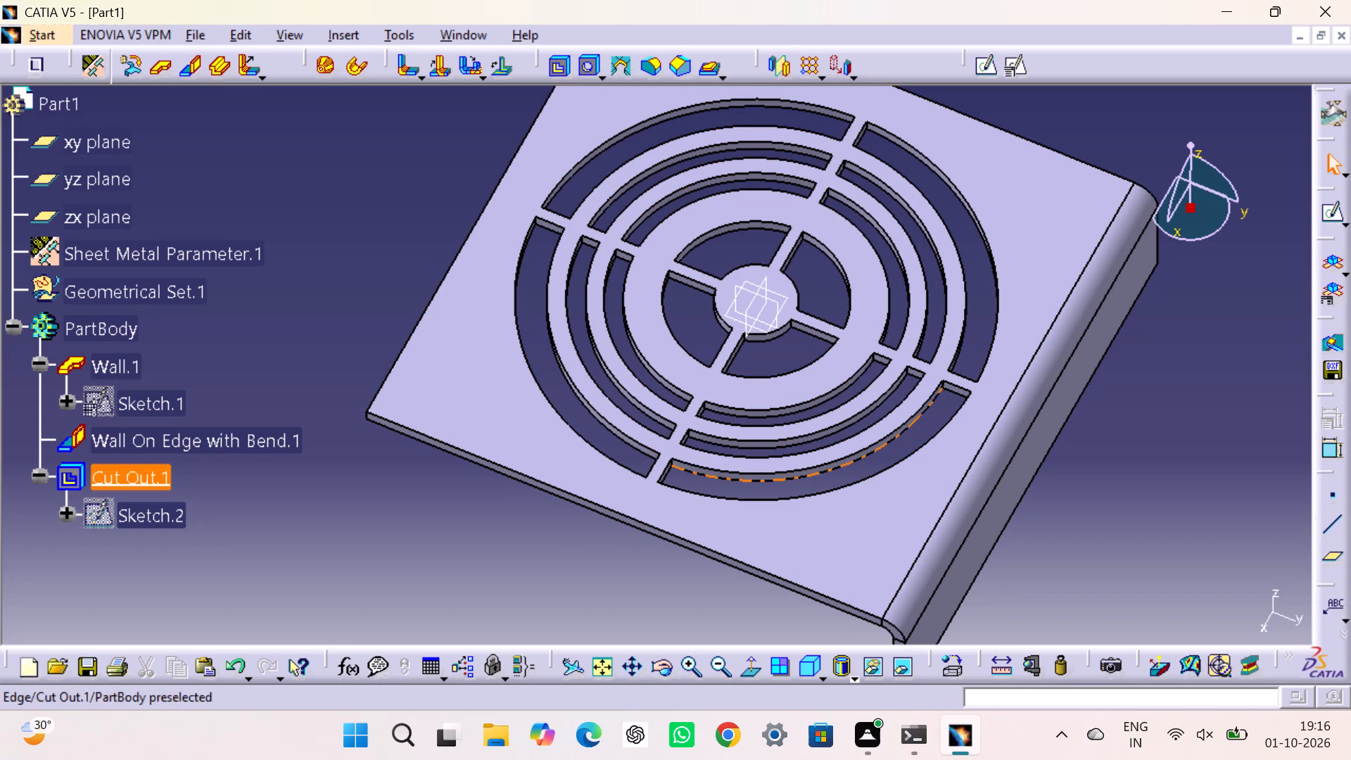
click(1188, 448)
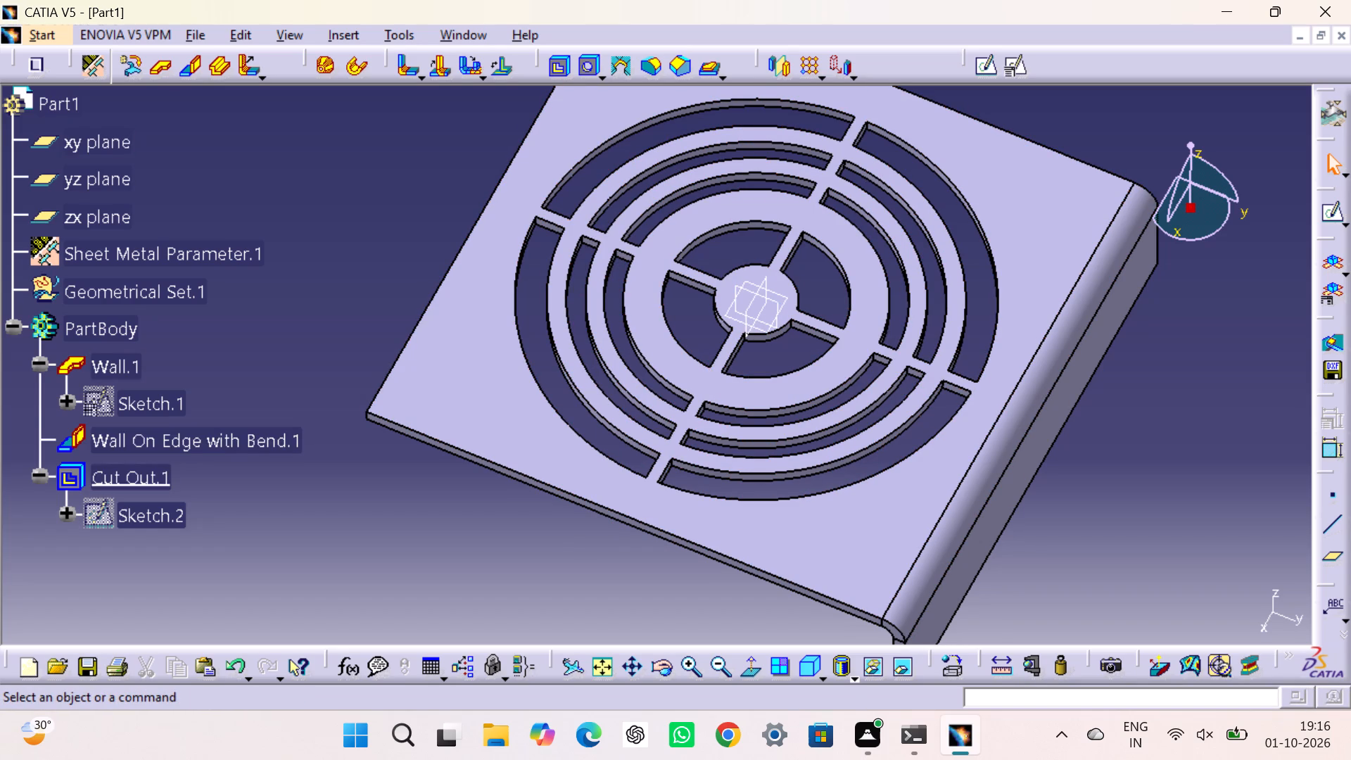
scroll(1102, 475, up, 1)
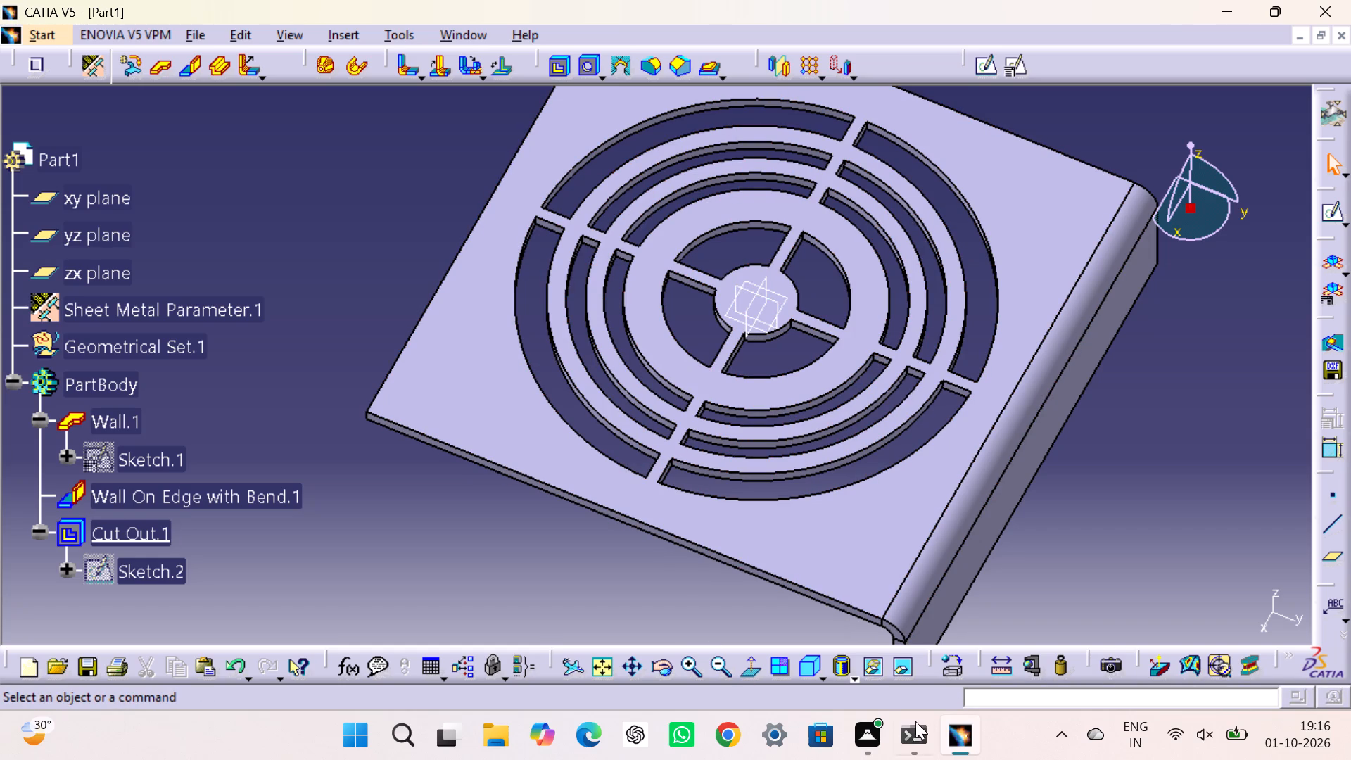
click(807, 671)
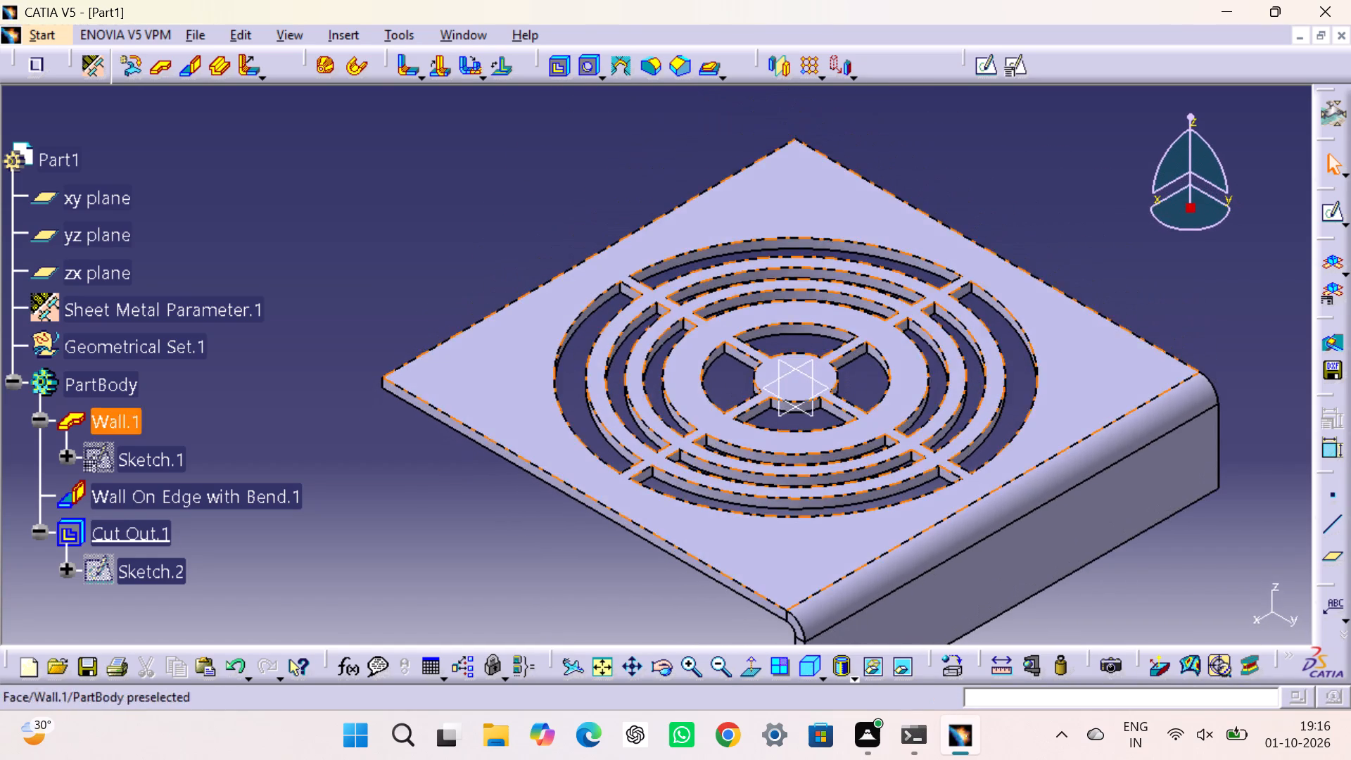
In a new sketch on the yz plane, draw a closed rectangular profile about 19.8 x 3.4 mm just outside the bent wall's lower end.
click(106, 236)
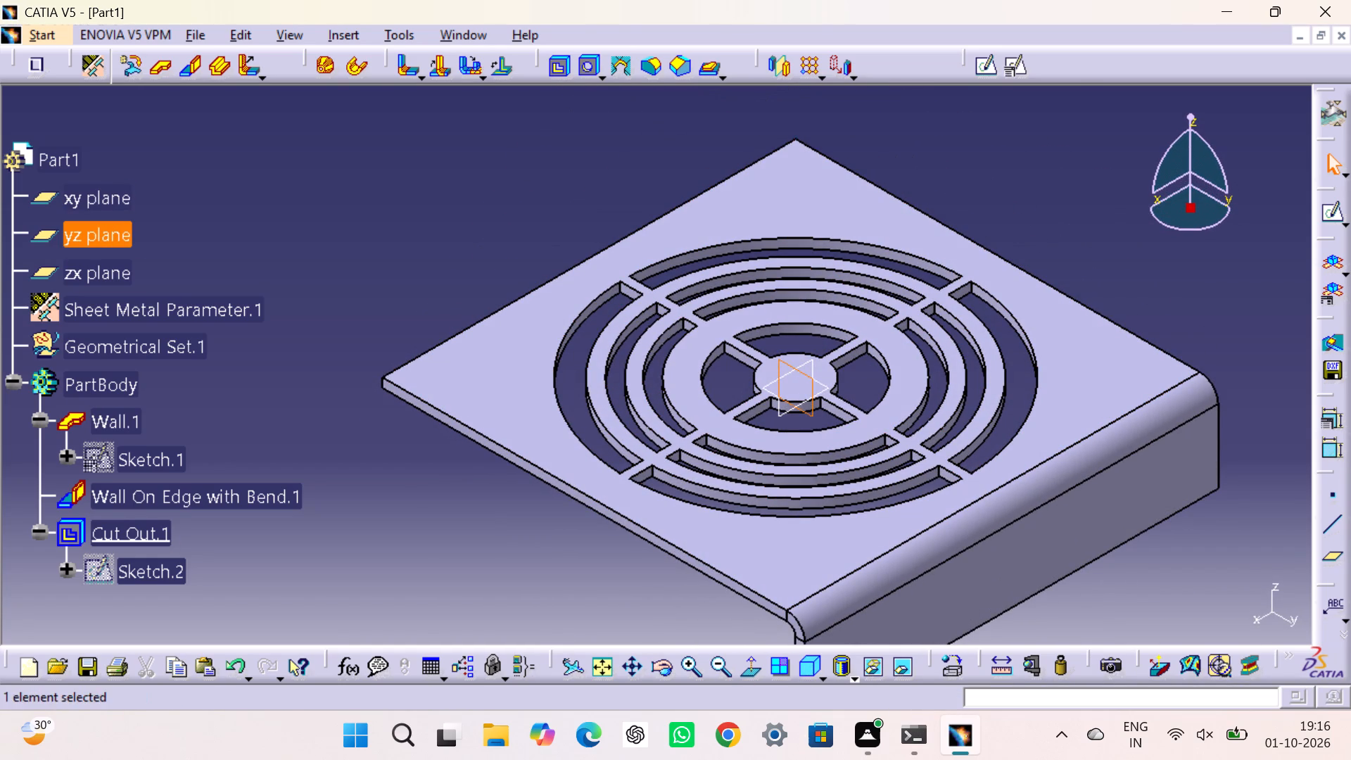
click(982, 61)
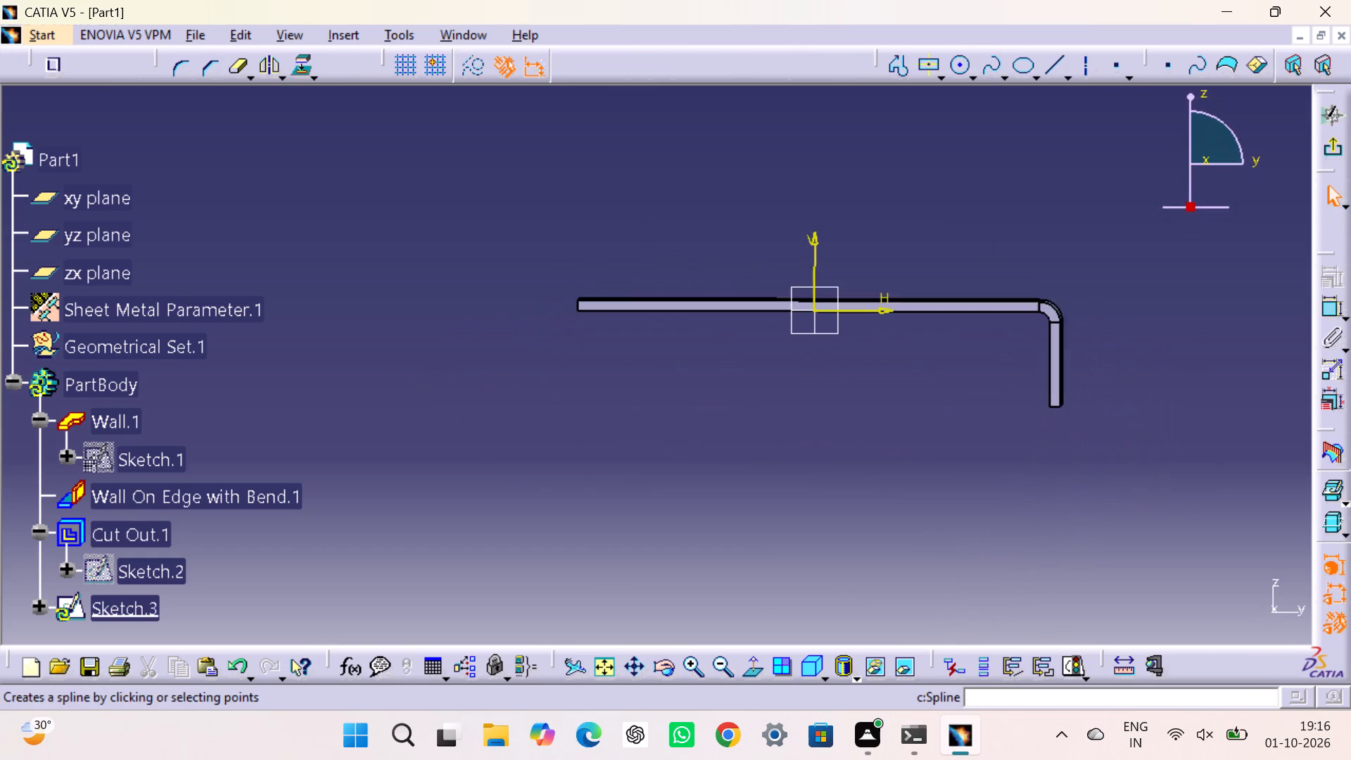
click(1094, 285)
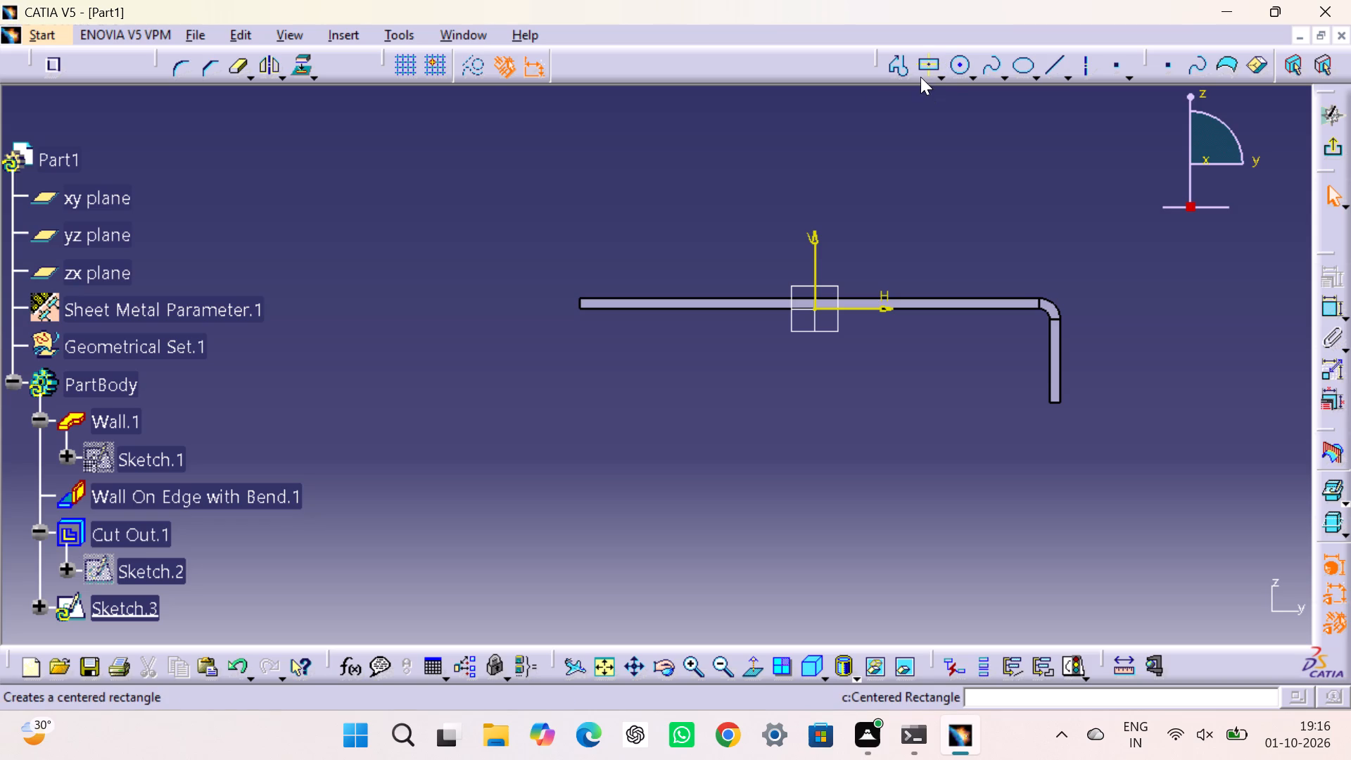
click(922, 67)
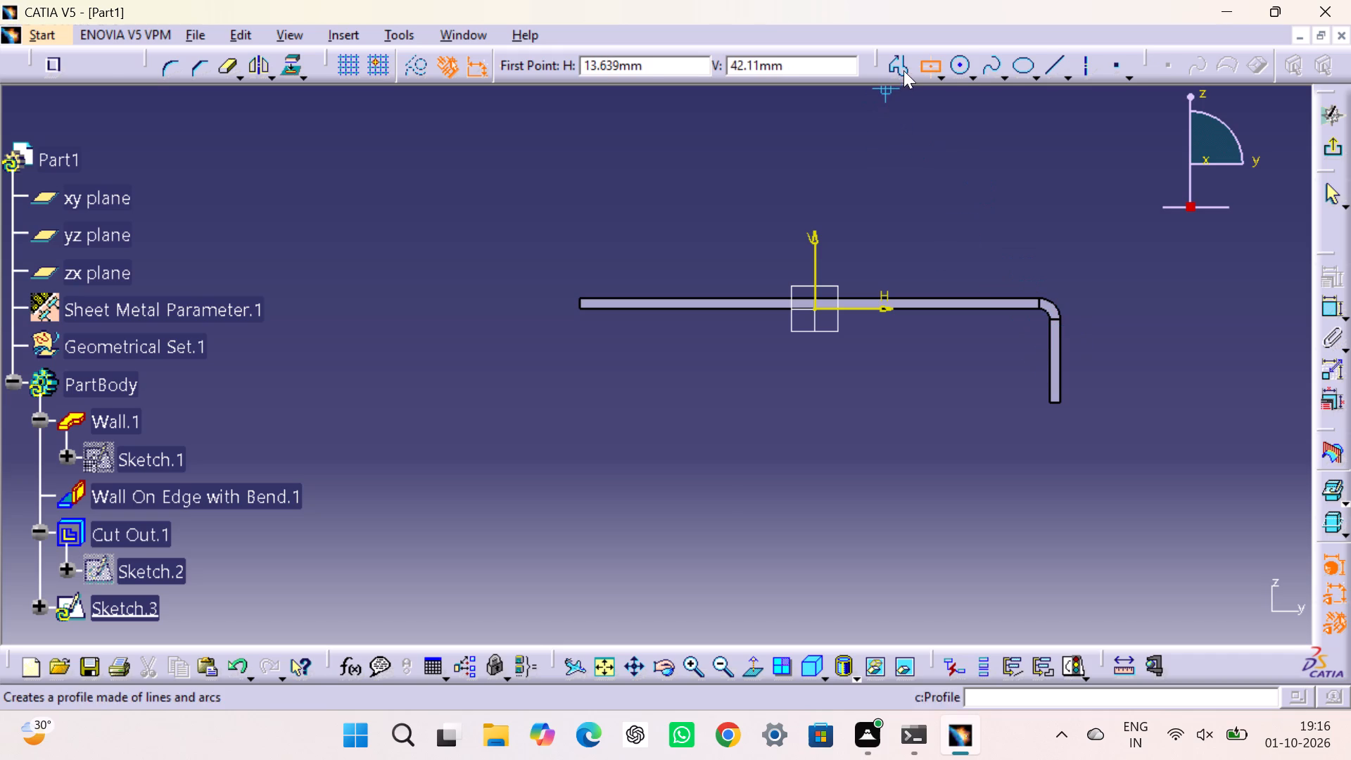
click(903, 70)
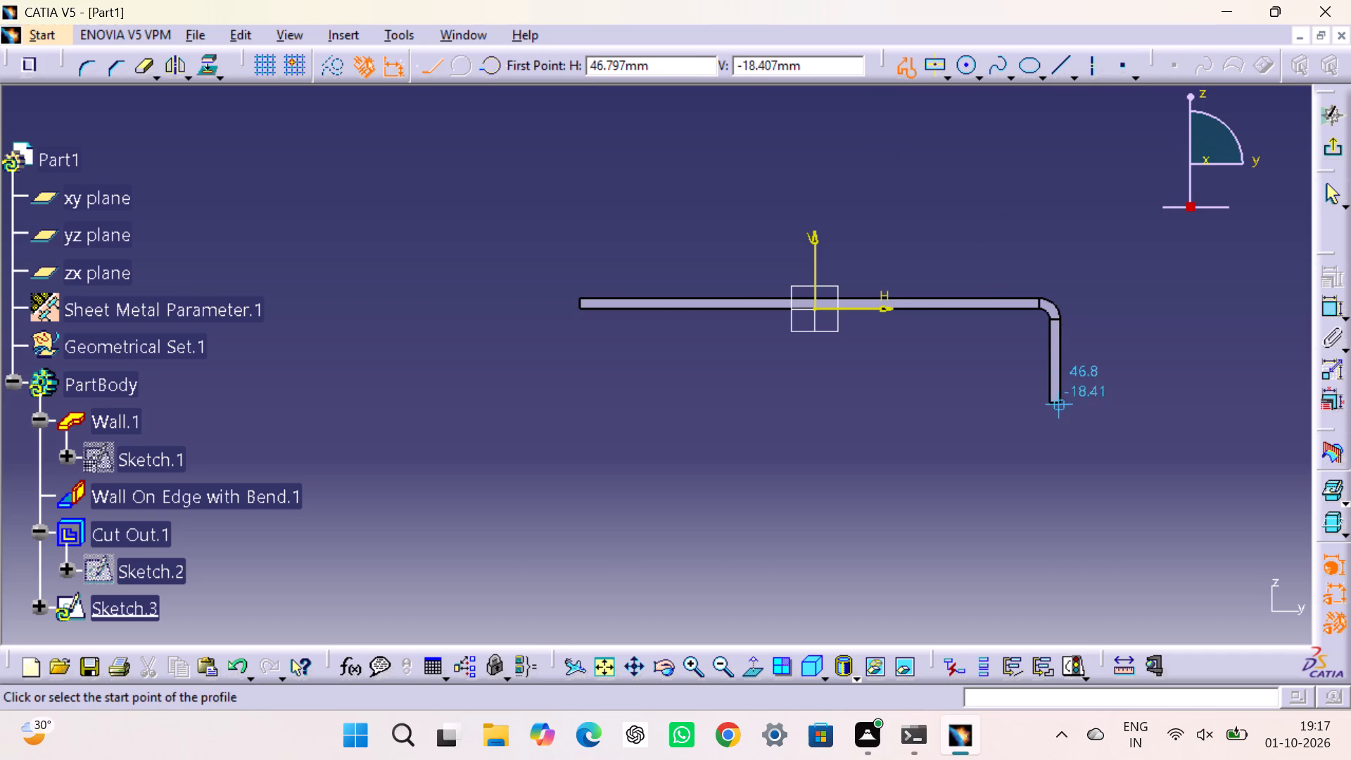
click(1066, 404)
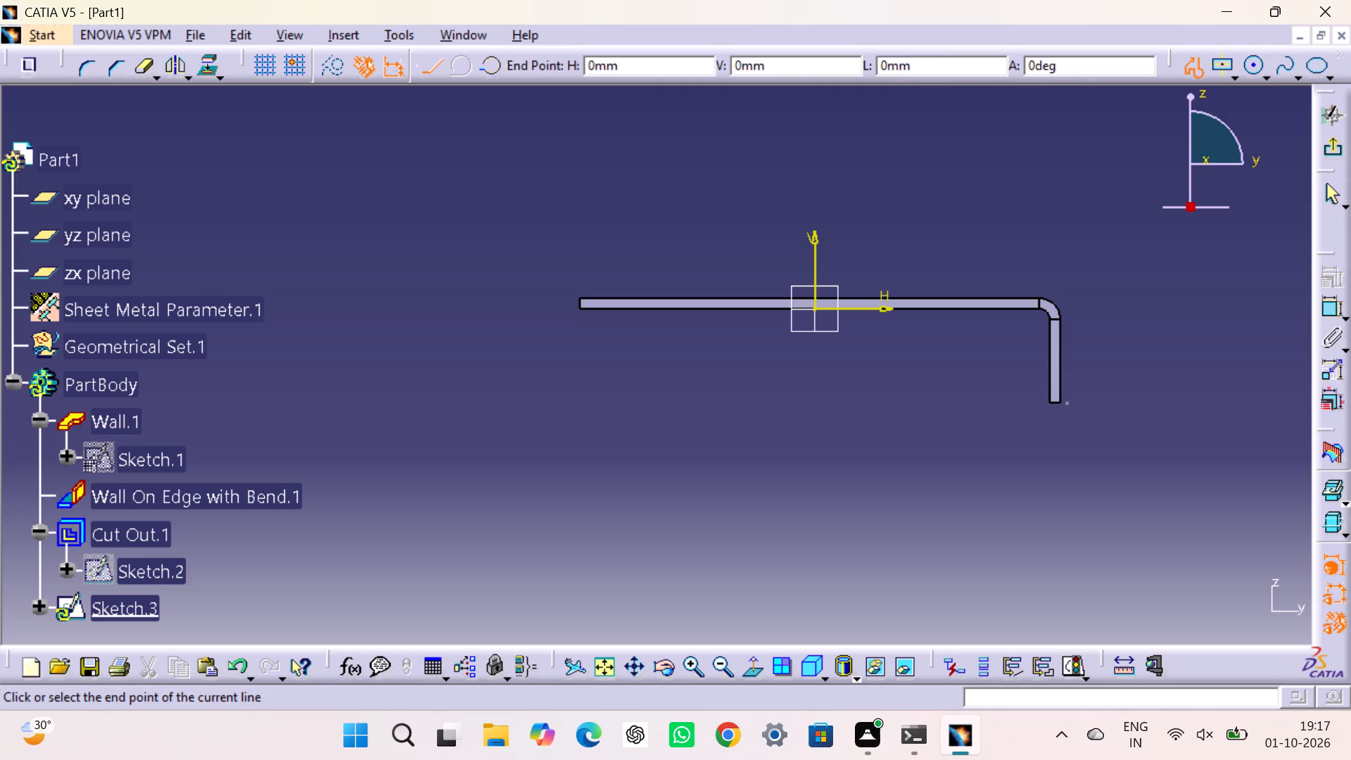
click(1169, 402)
click(1169, 386)
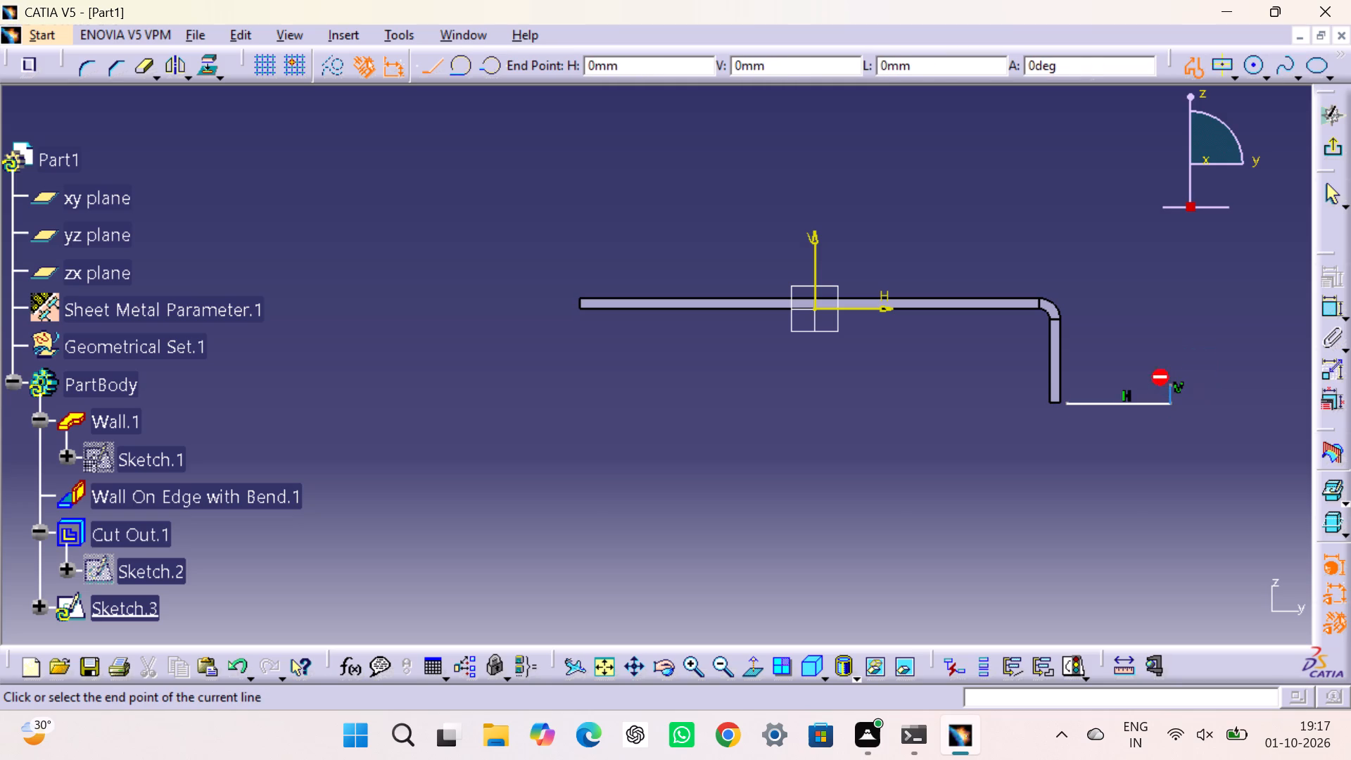
click(1067, 381)
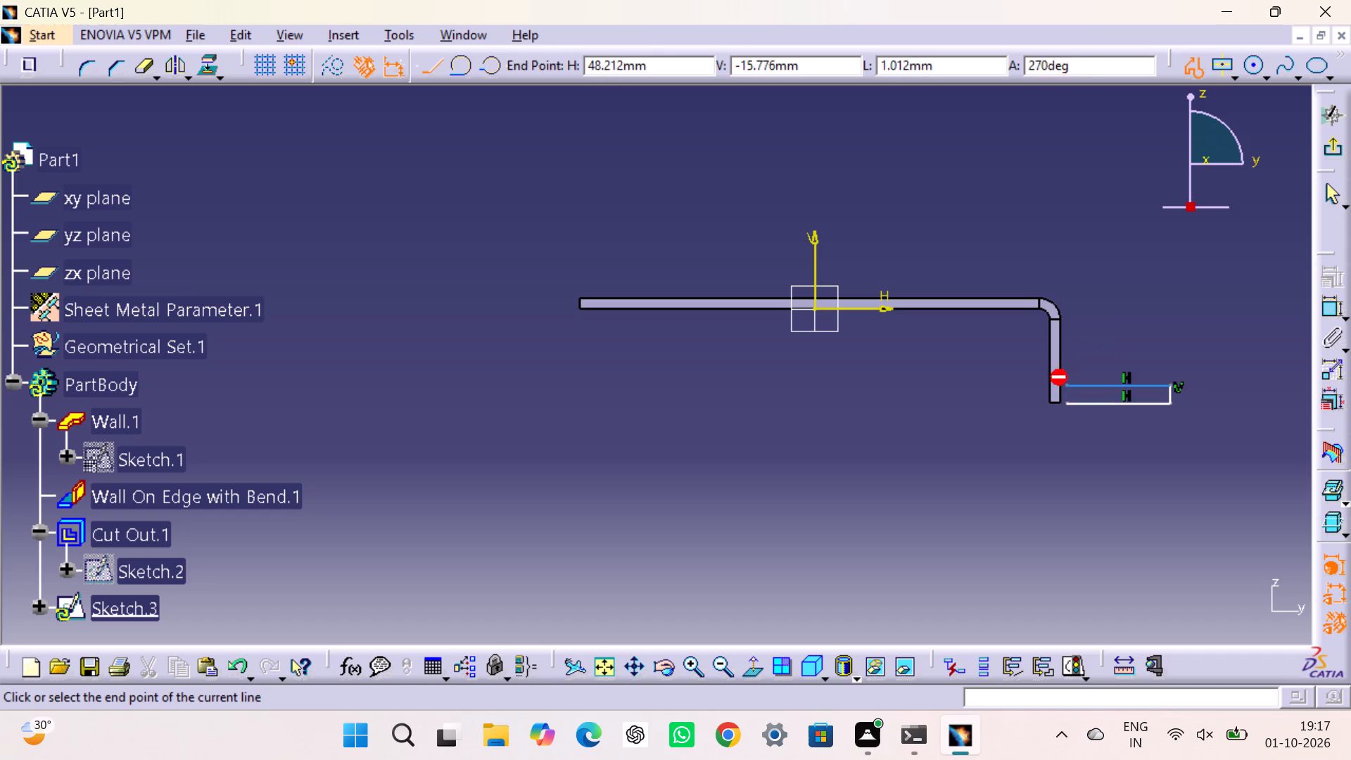
click(1067, 405)
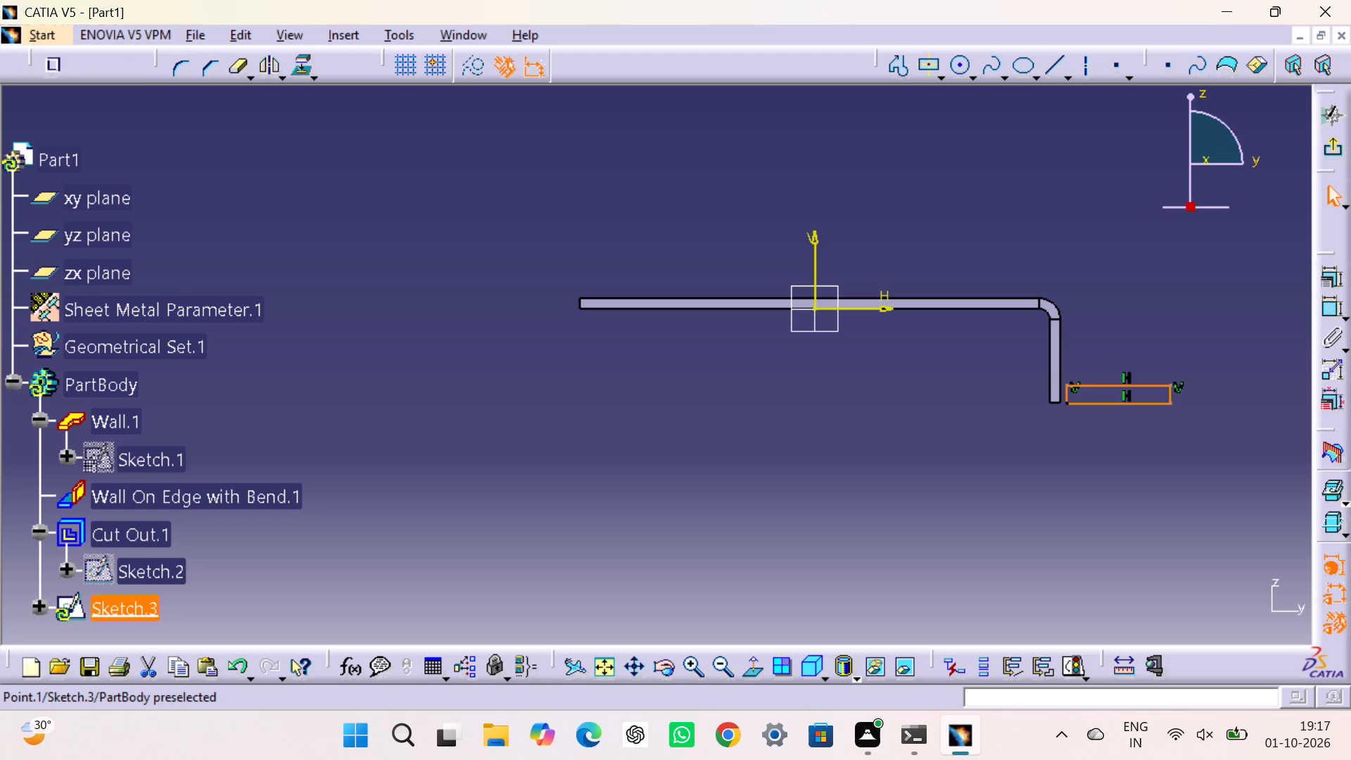
key(Escape)
click(1150, 279)
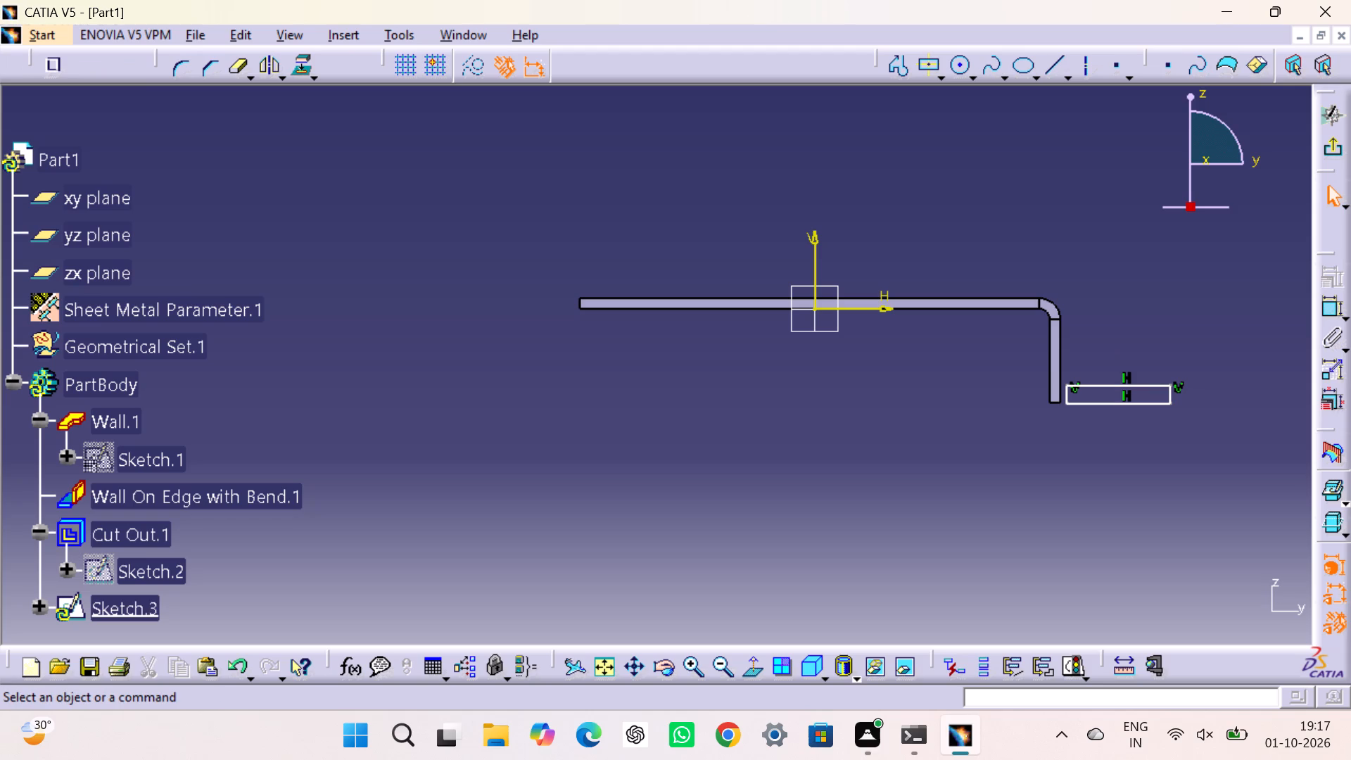
Make the rectangle's short side nearest the bent wall coincident with that wall's inner face.
double_click(1327, 304)
click(1068, 393)
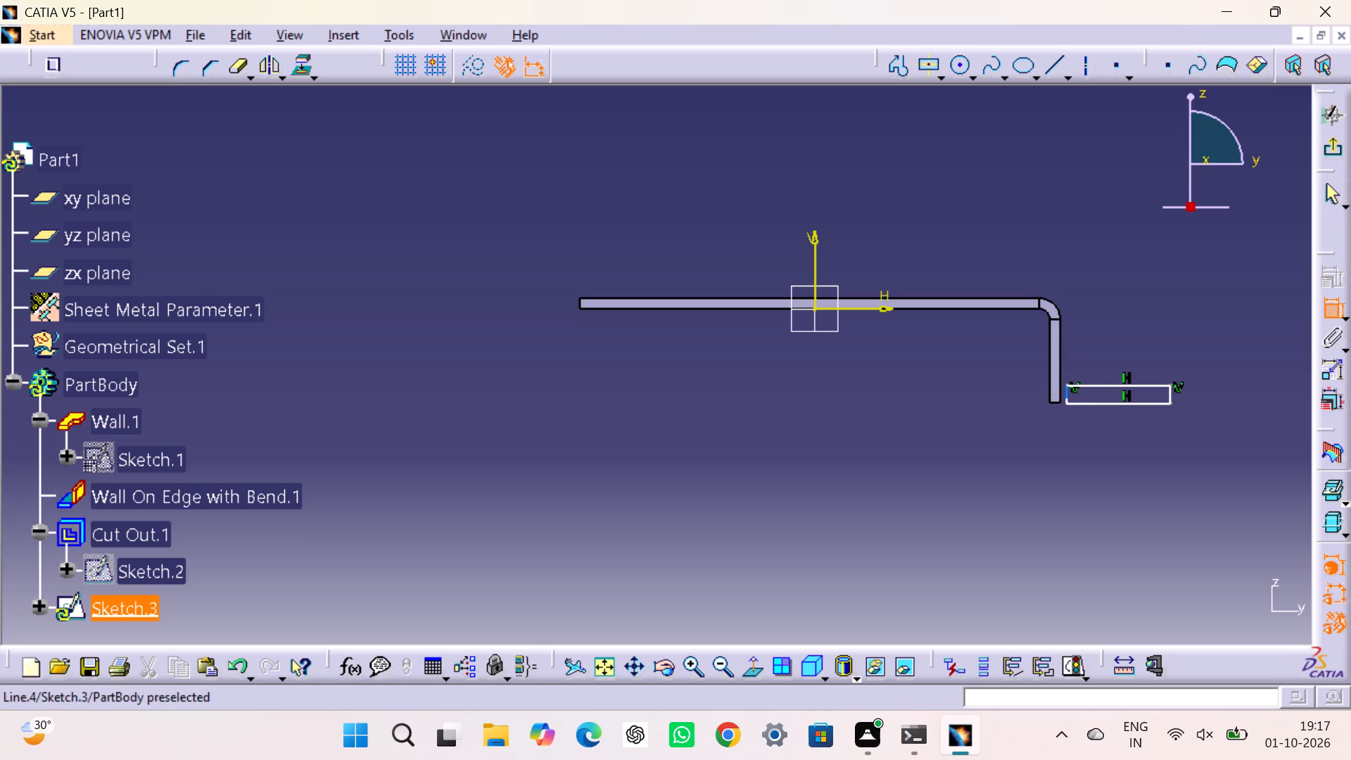
click(1048, 362)
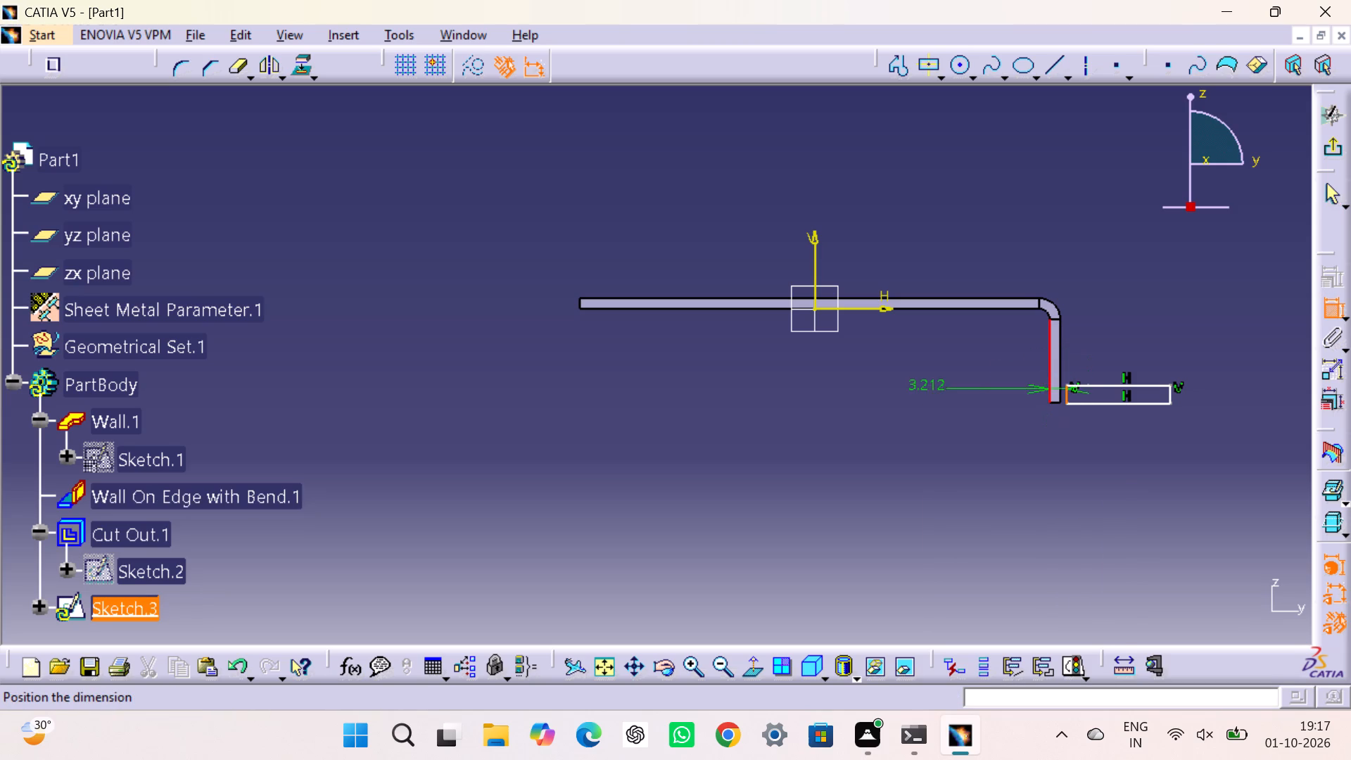
right_click(927, 388)
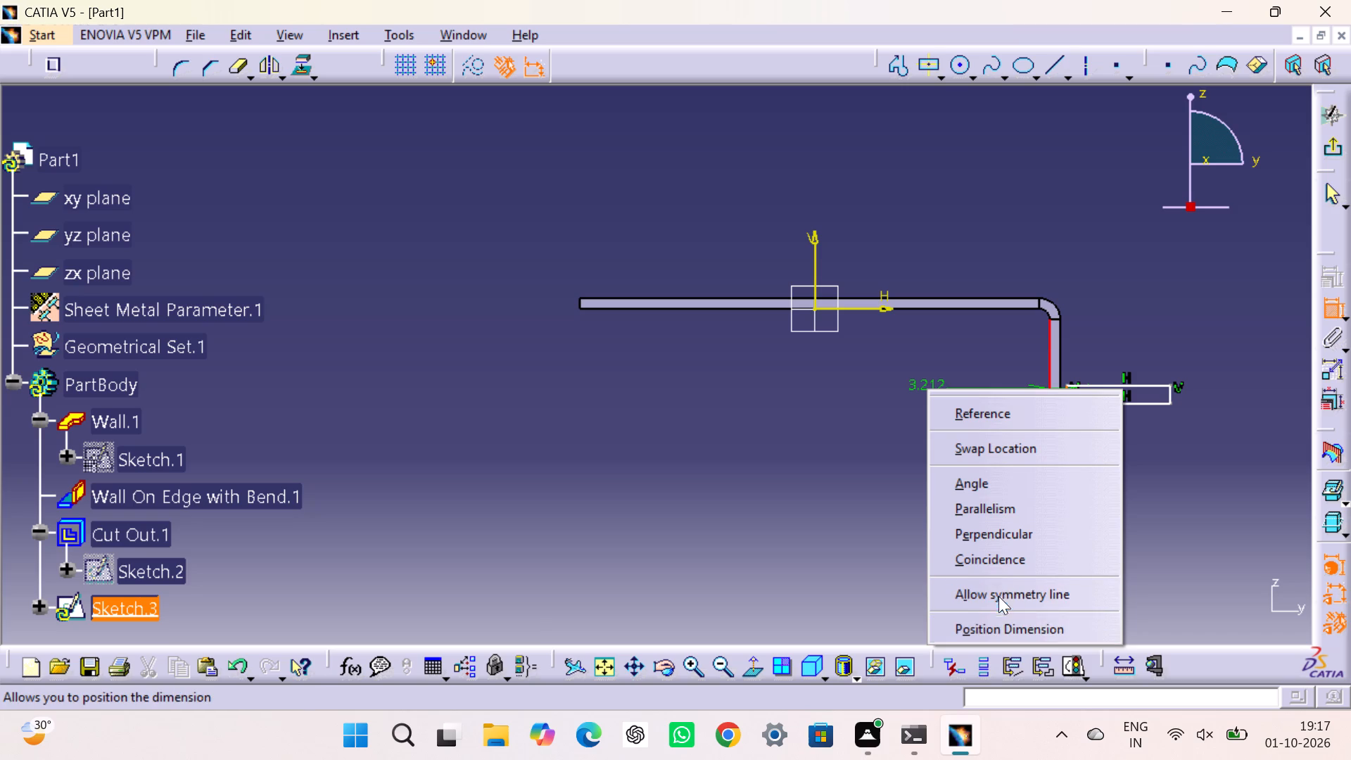
click(998, 559)
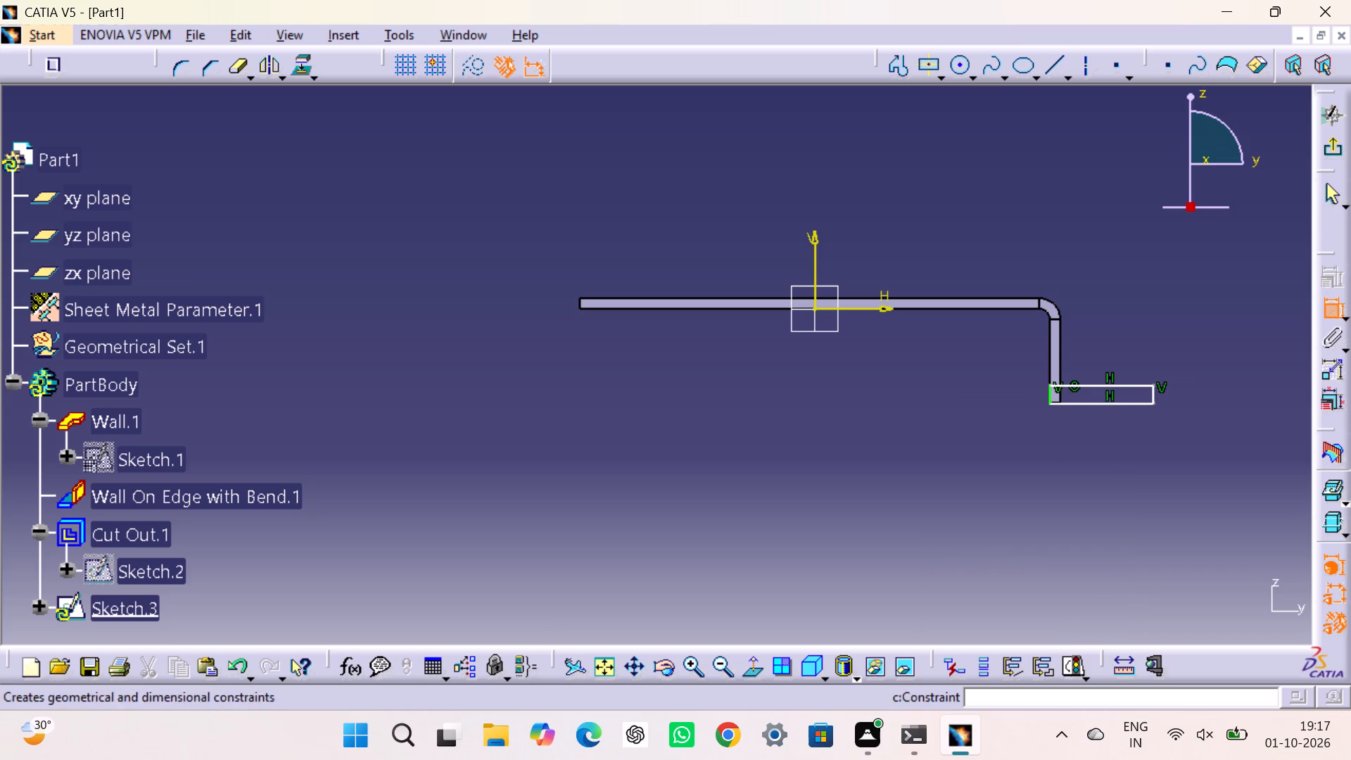
Dimension the rectangle's long and short sides, setting the height to 1 mm and the length to 20 mm.
click(1122, 402)
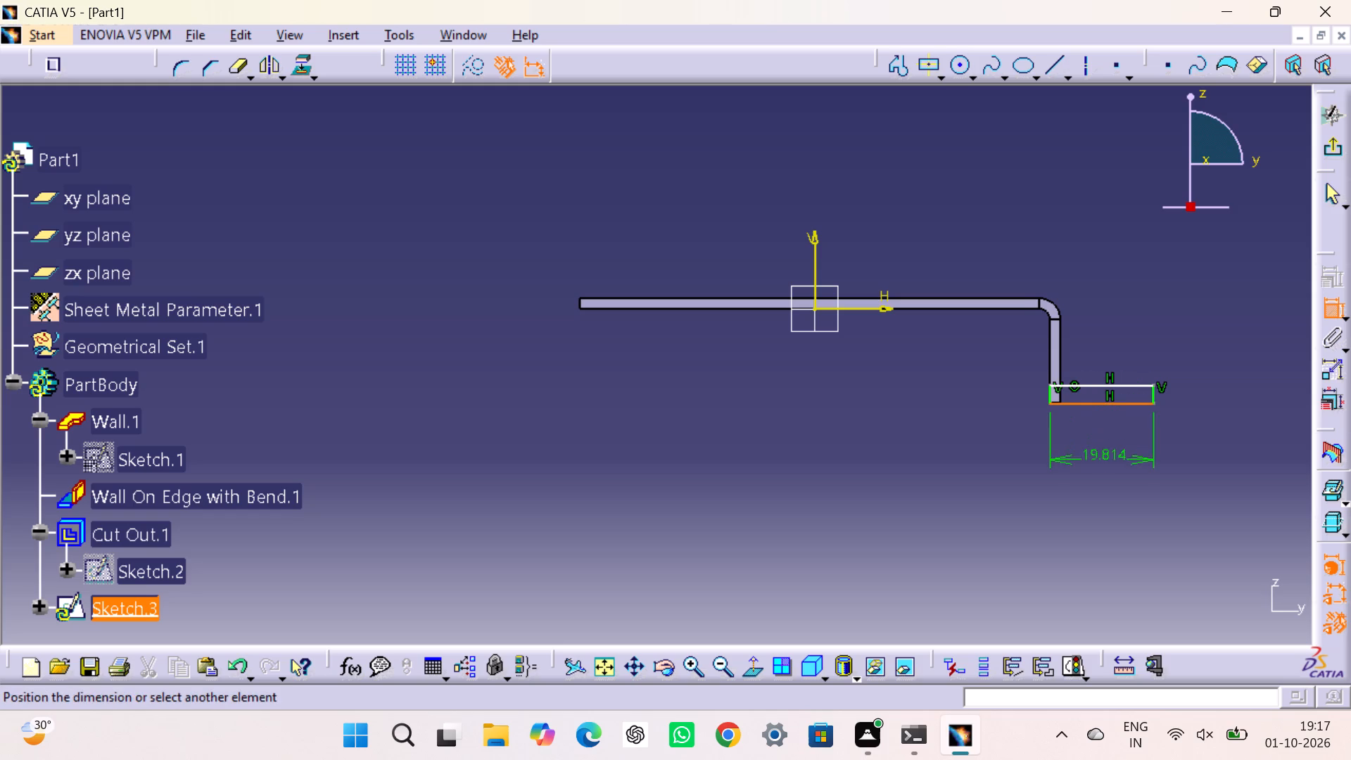
click(1104, 459)
click(1153, 393)
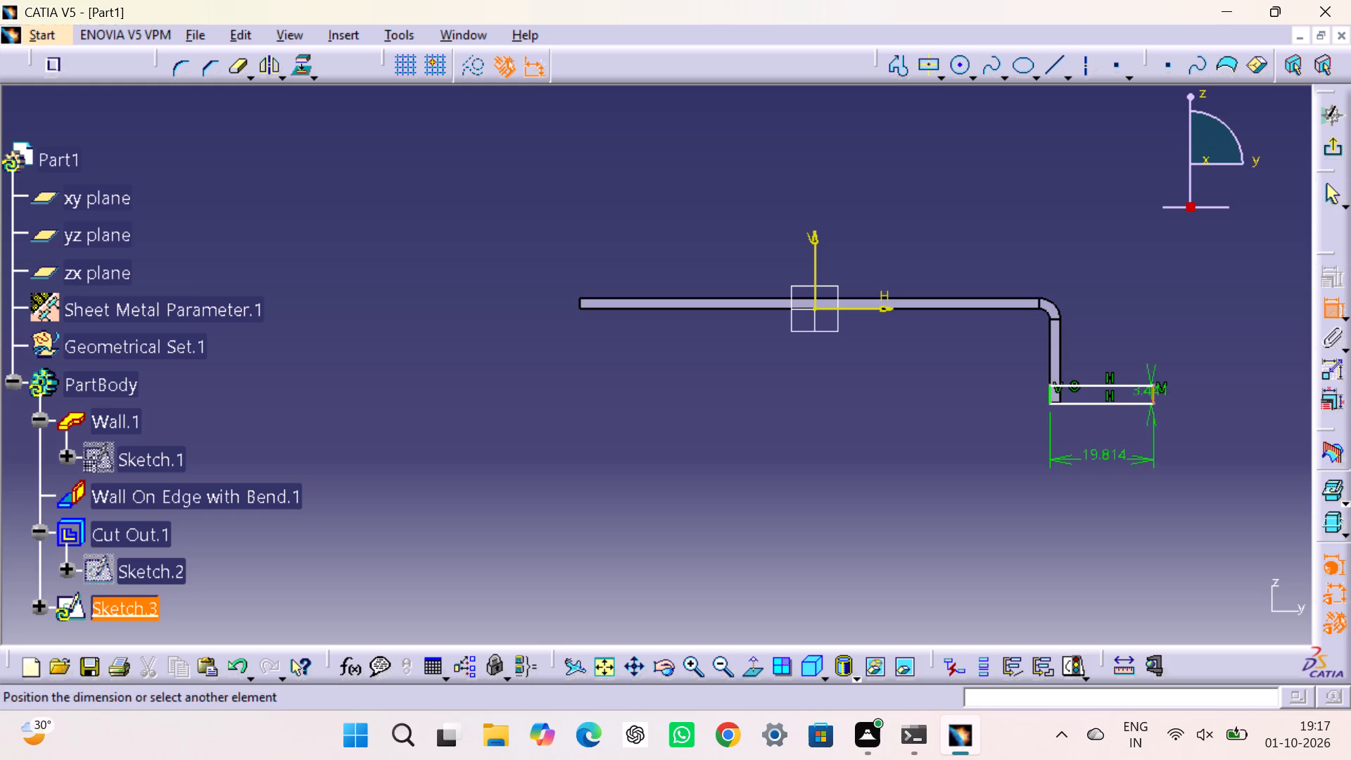
click(1214, 393)
double_click(1218, 386)
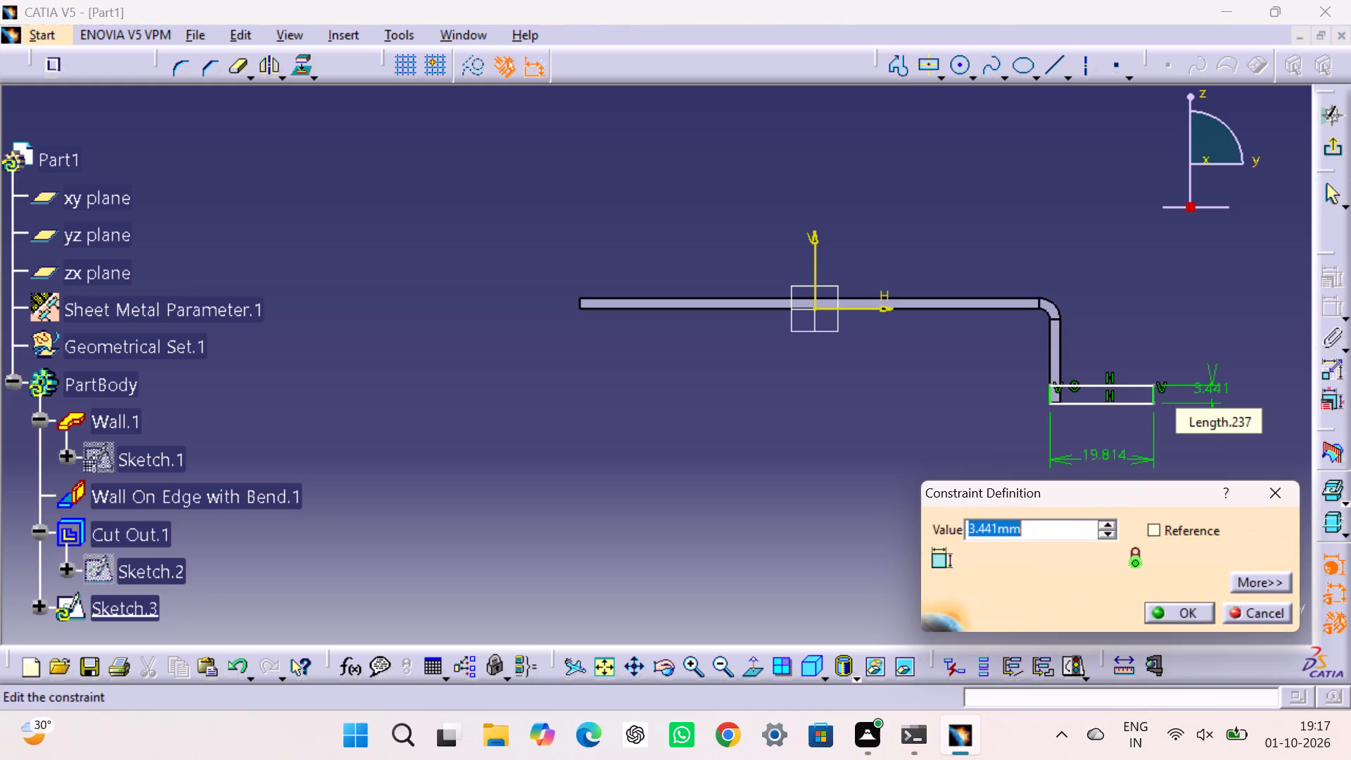
key(1)
key(Return)
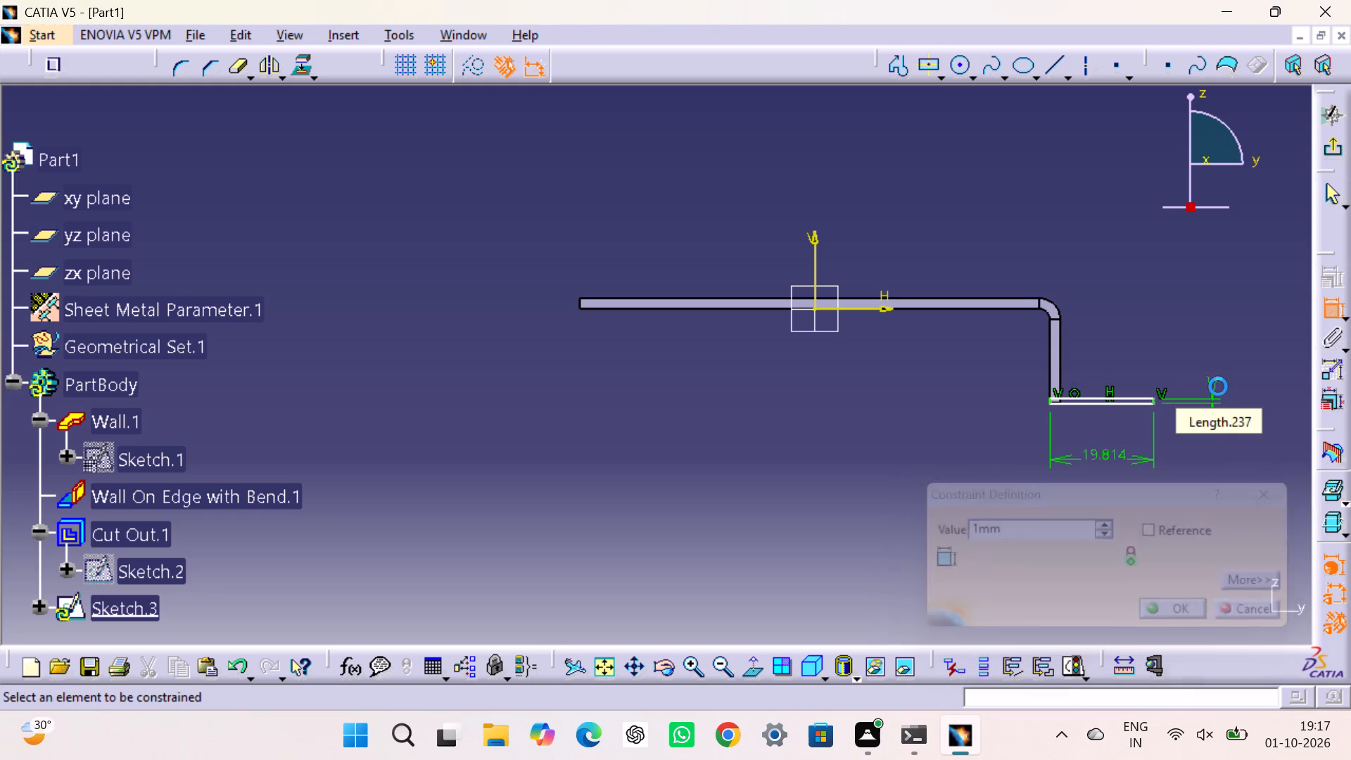
double_click(1113, 455)
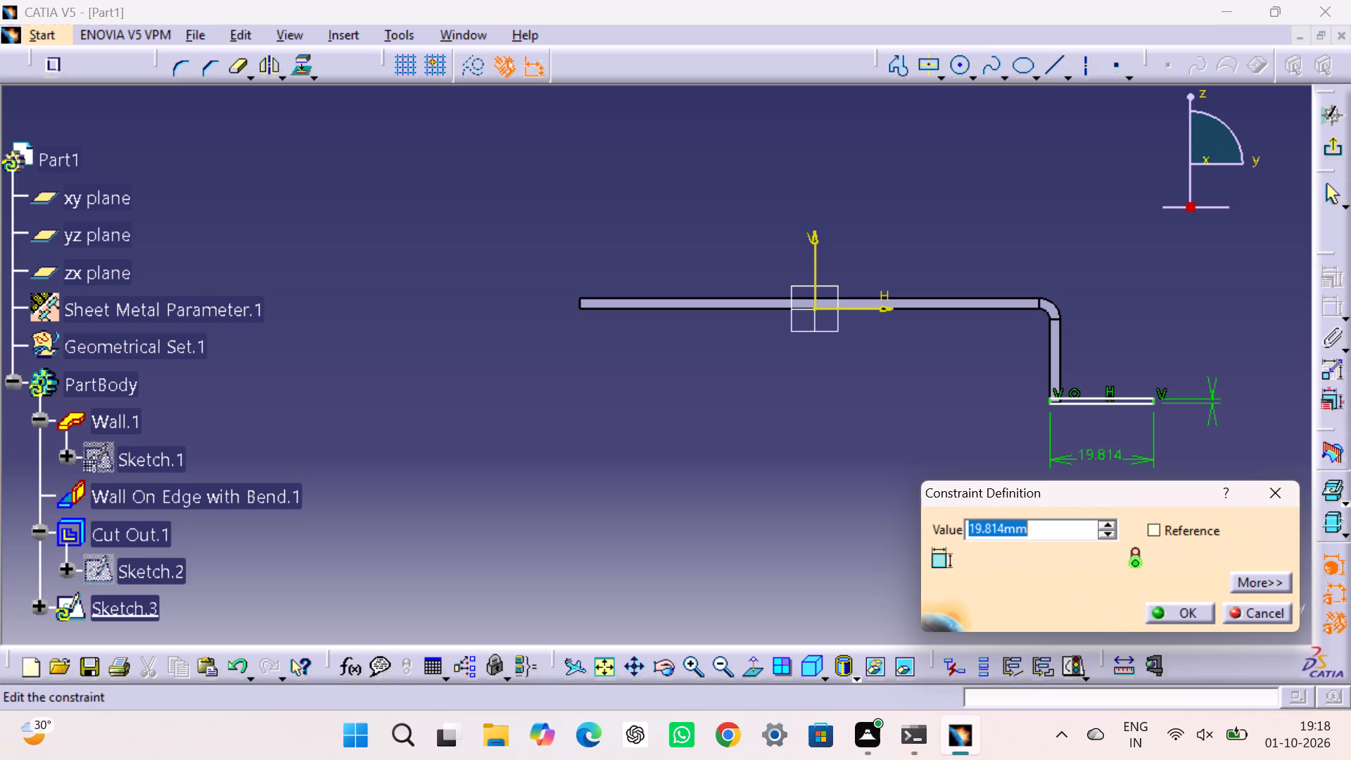
text(20)
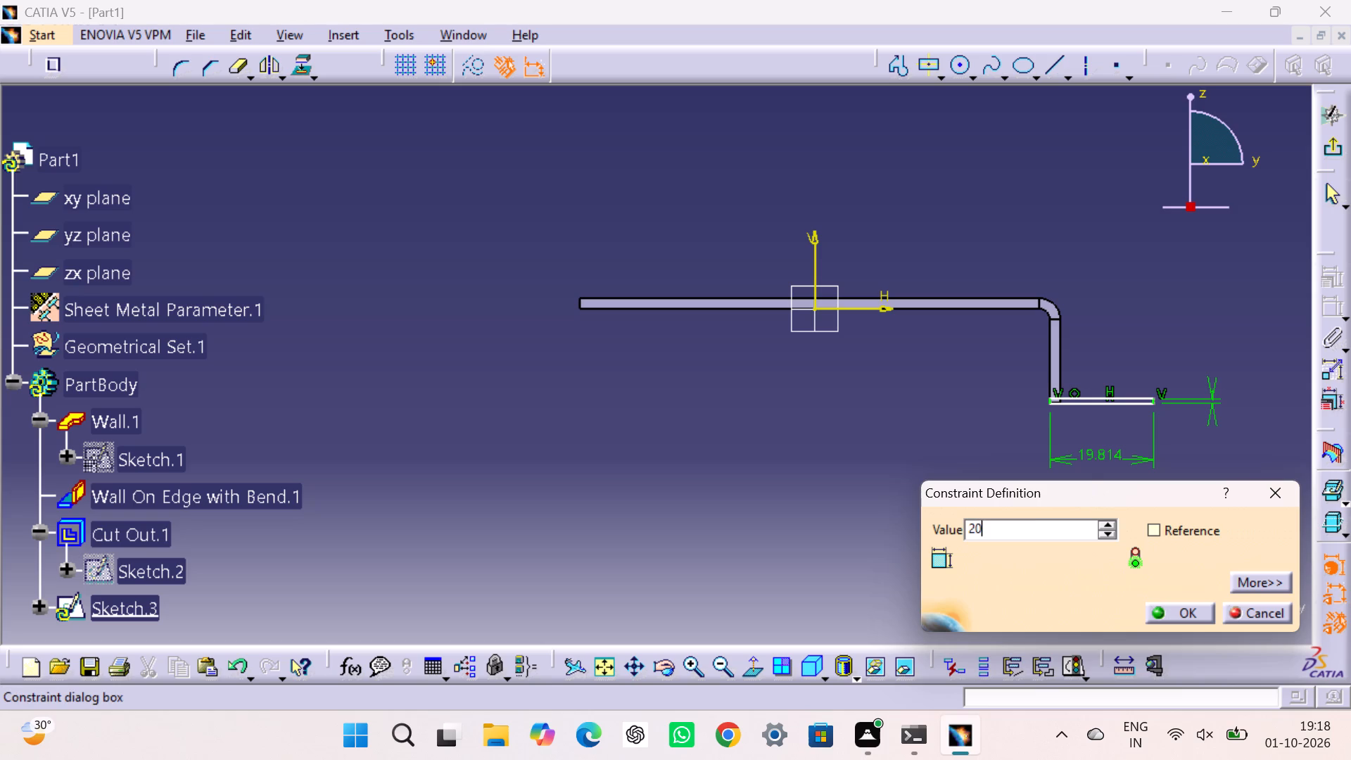
key(Return)
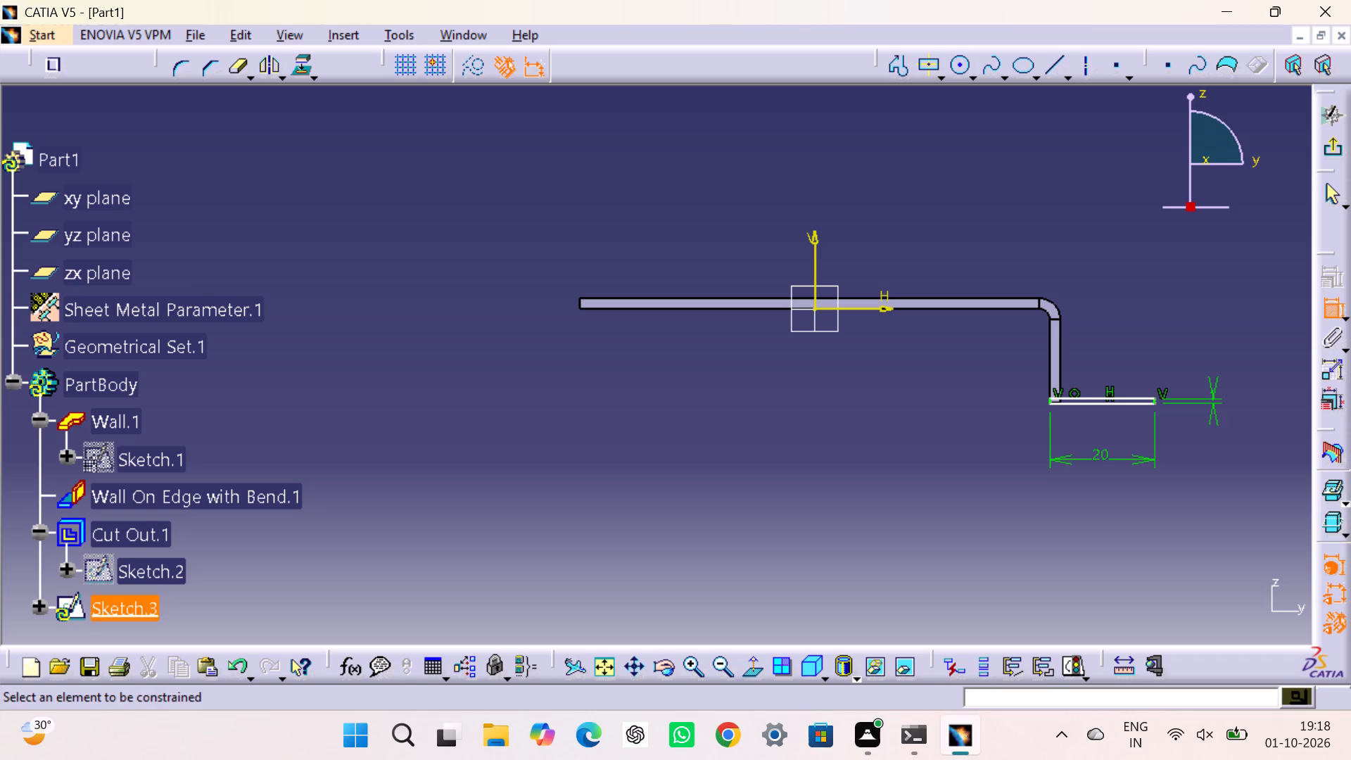
Dimension the rectangle's lower long side from the top face of the main wall at 20 mm and finish the sketch.
click(1080, 407)
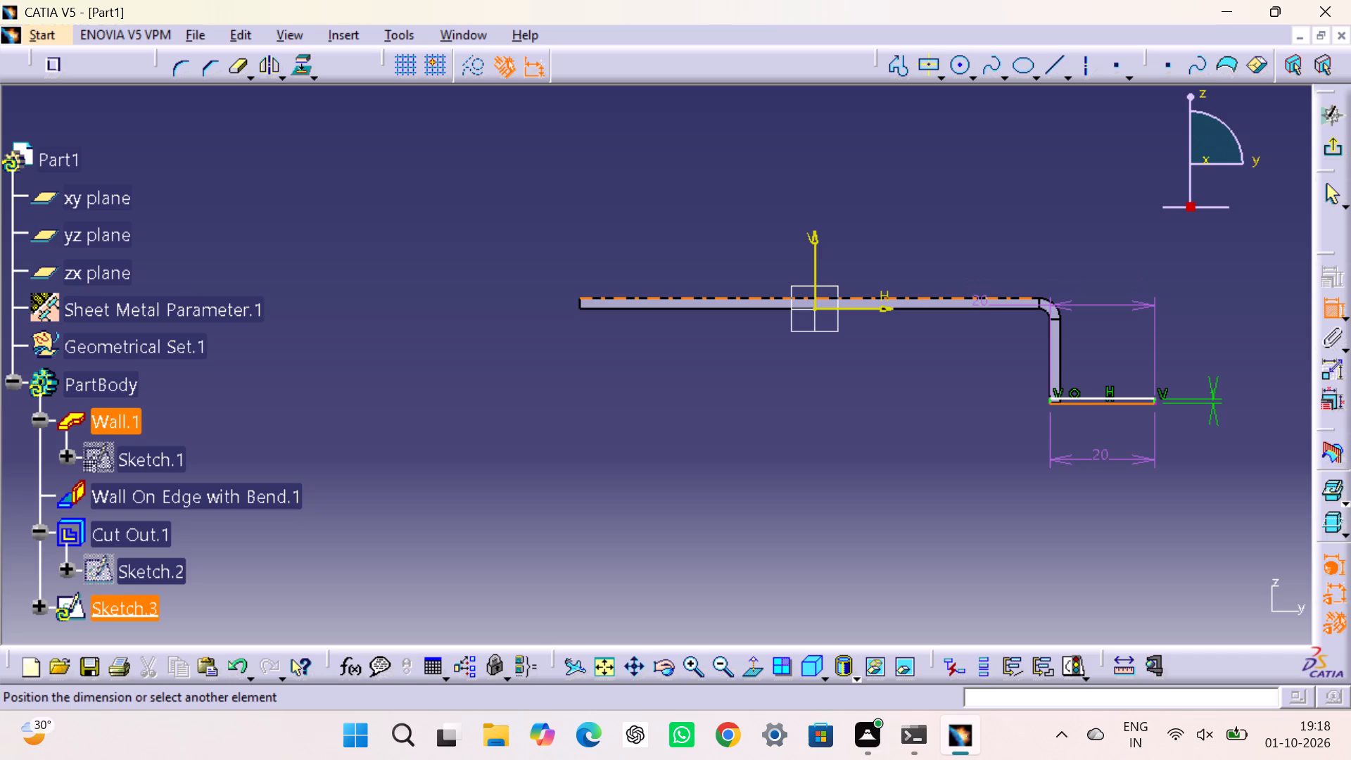
click(979, 300)
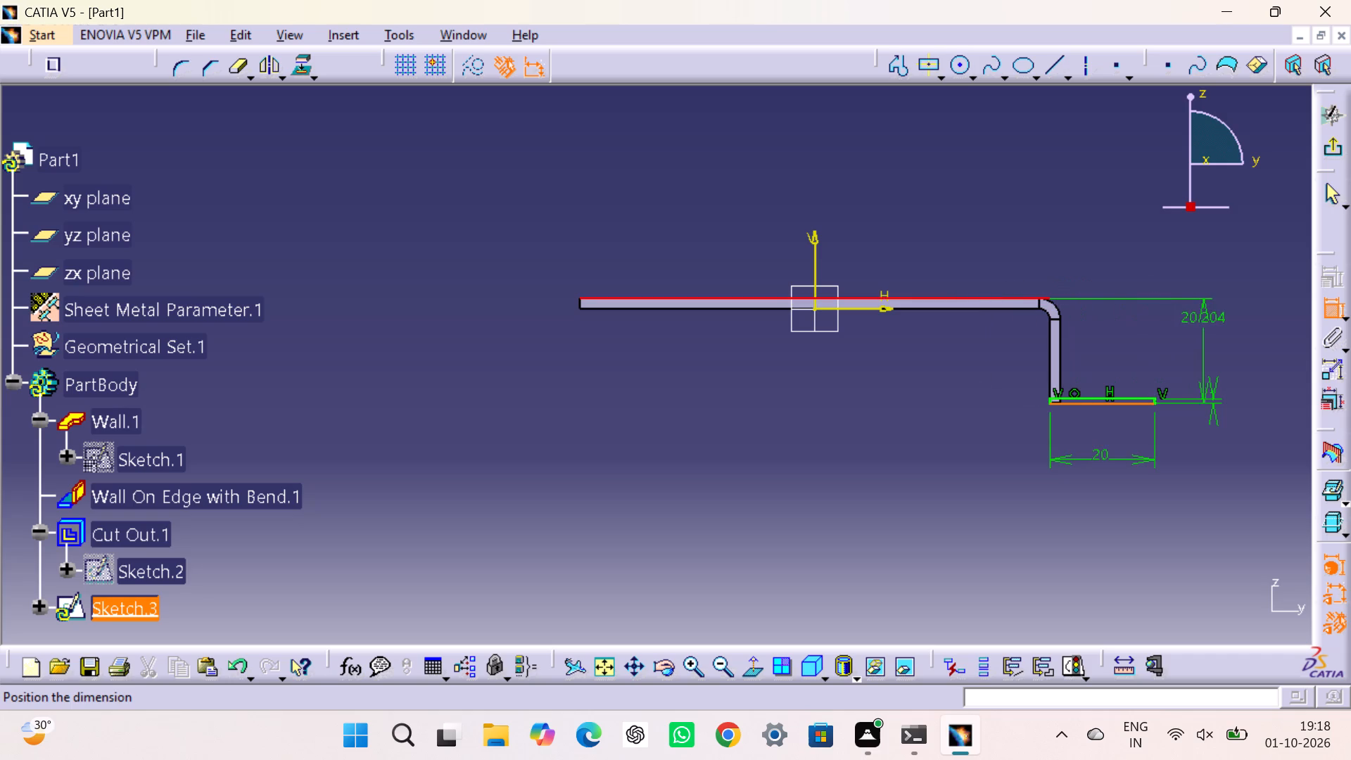
click(1216, 347)
double_click(1216, 338)
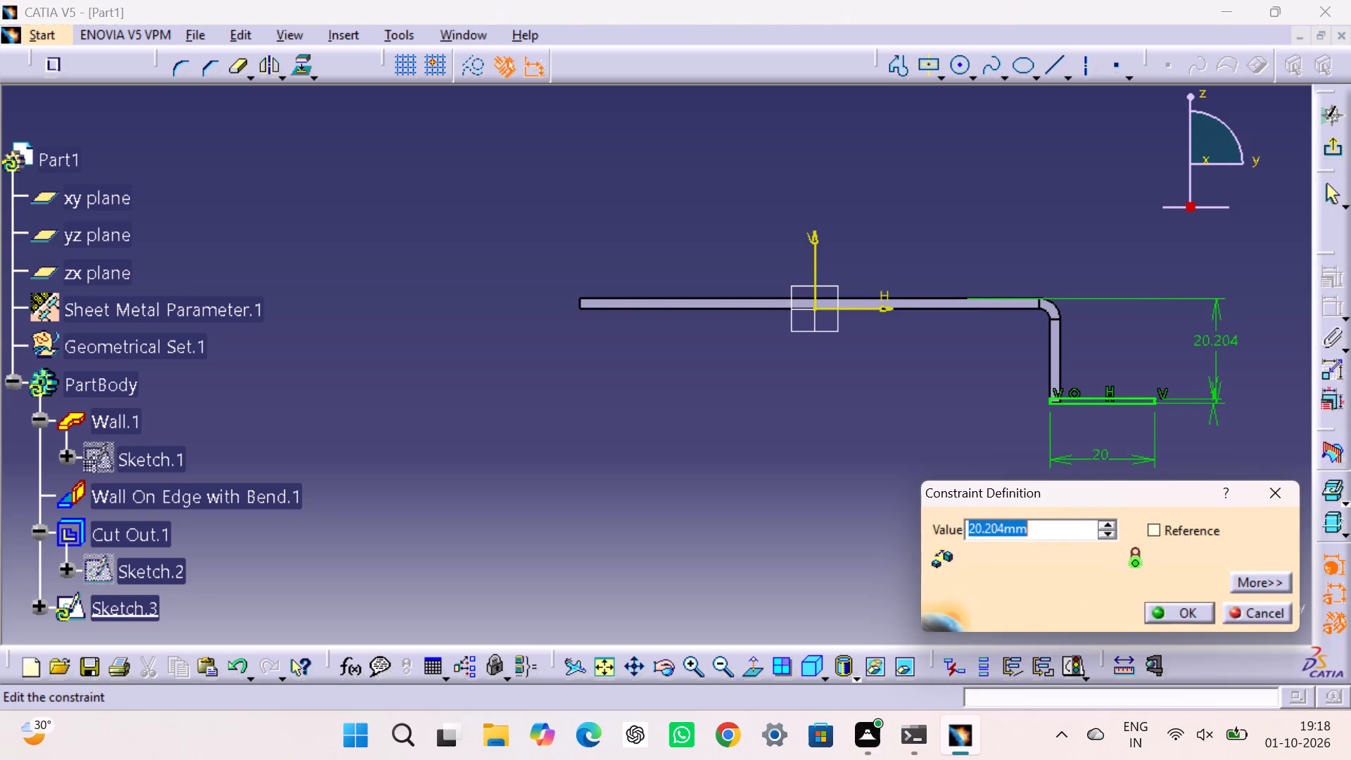
text(20)
key(Return)
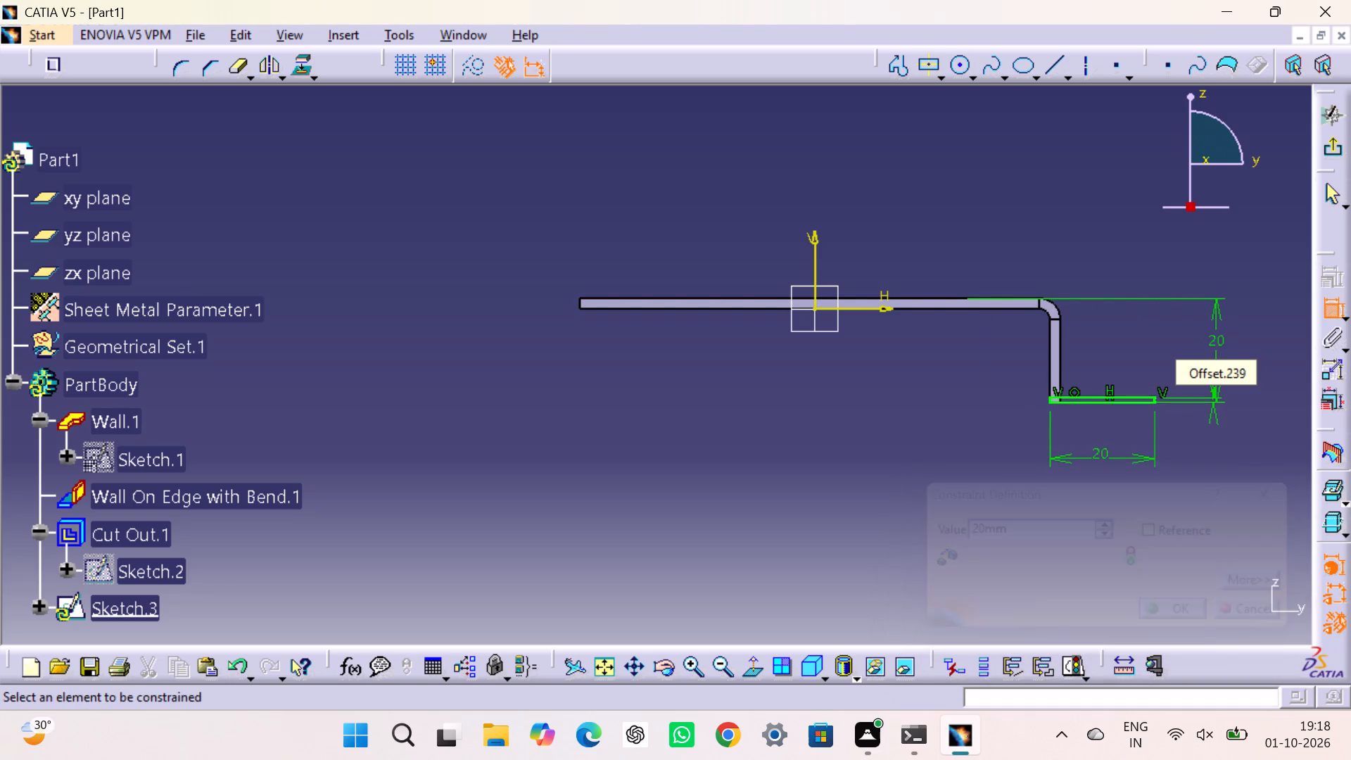
click(1262, 278)
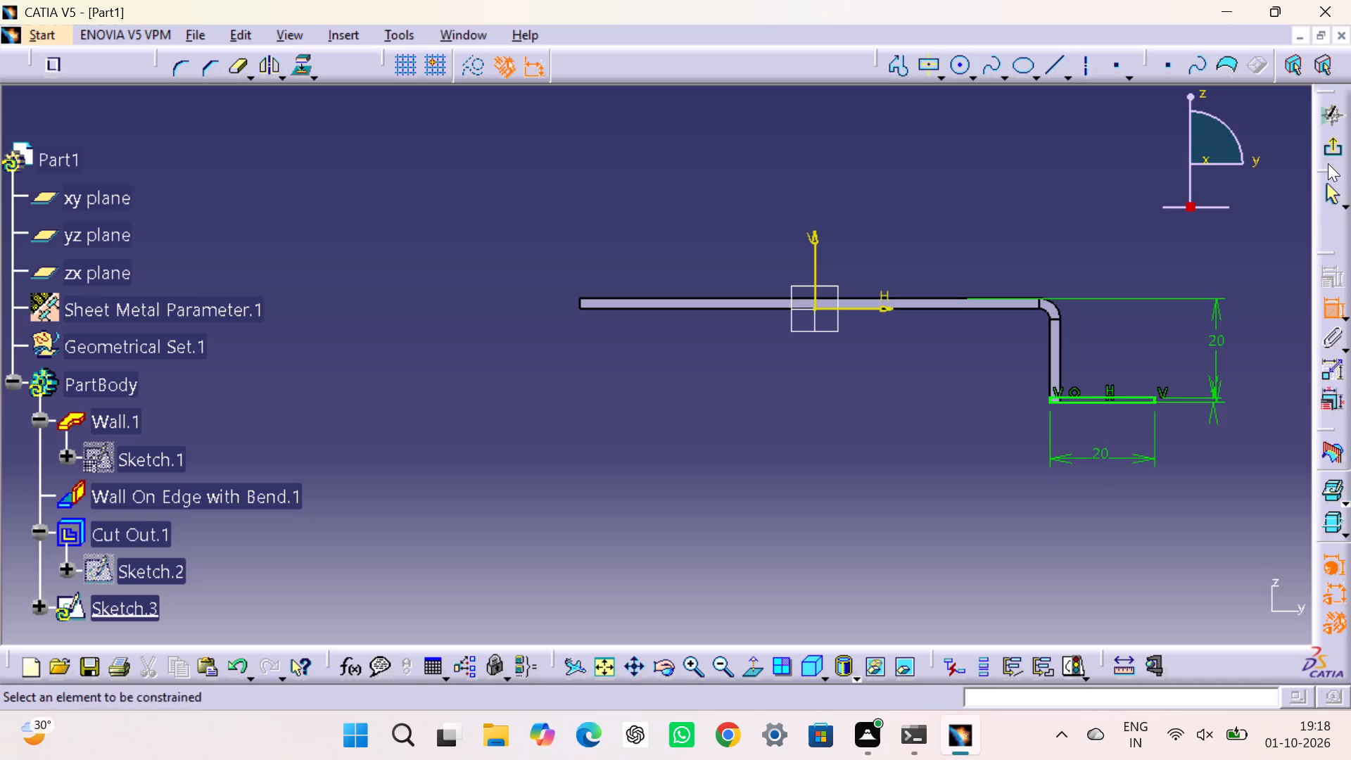
click(1328, 152)
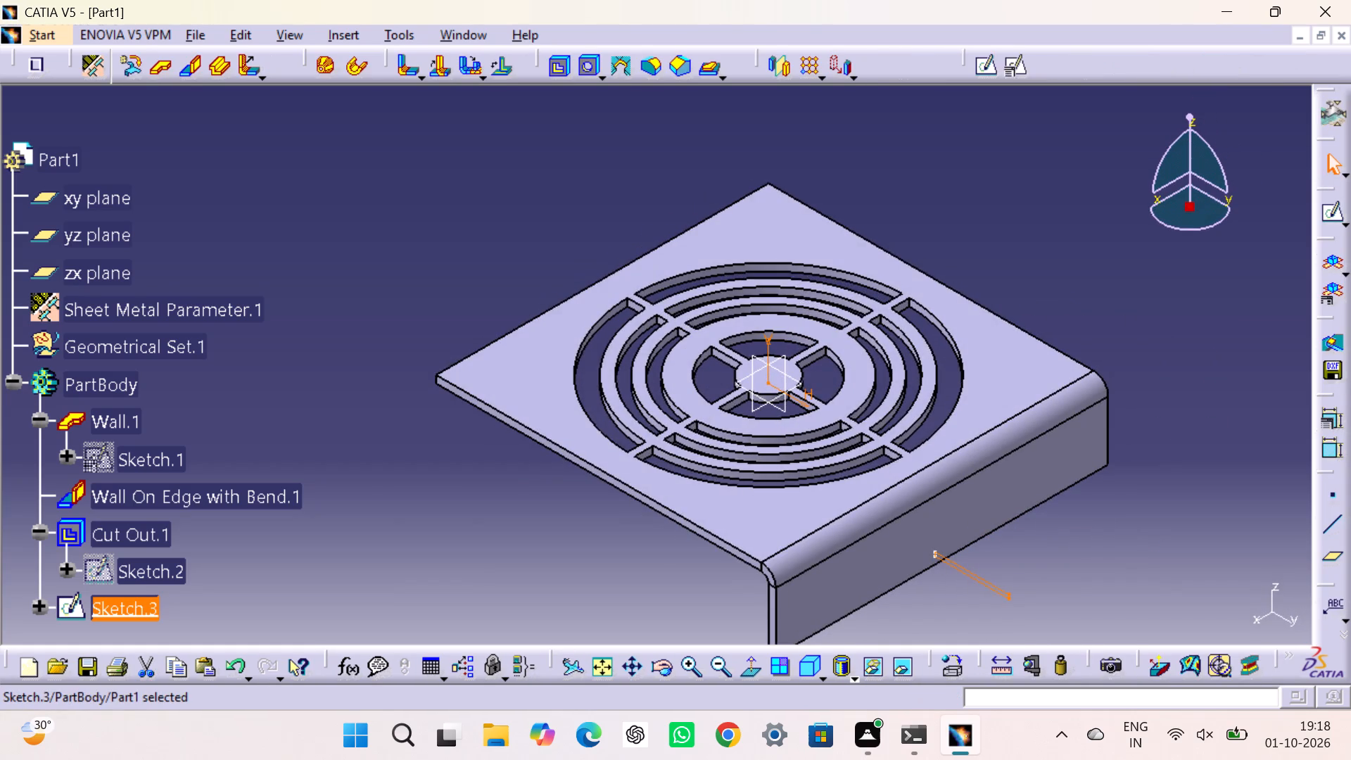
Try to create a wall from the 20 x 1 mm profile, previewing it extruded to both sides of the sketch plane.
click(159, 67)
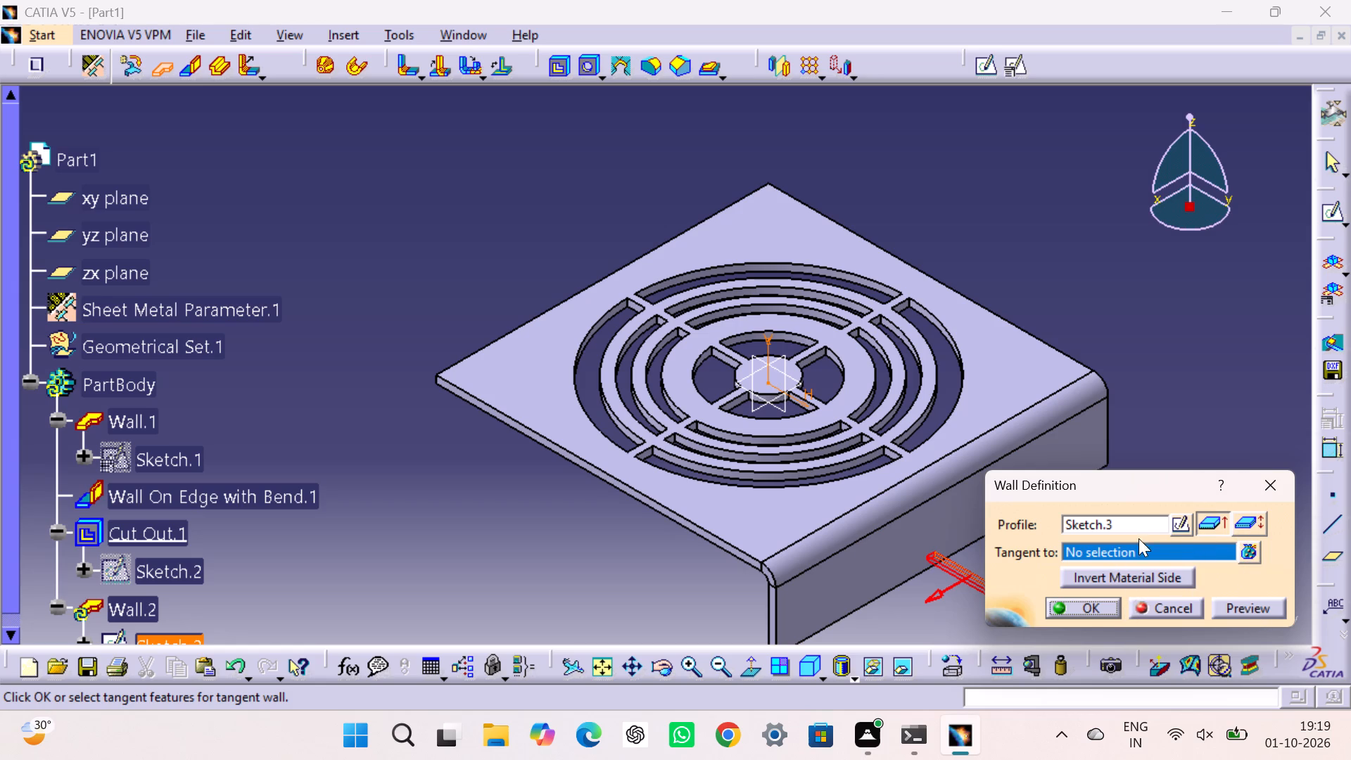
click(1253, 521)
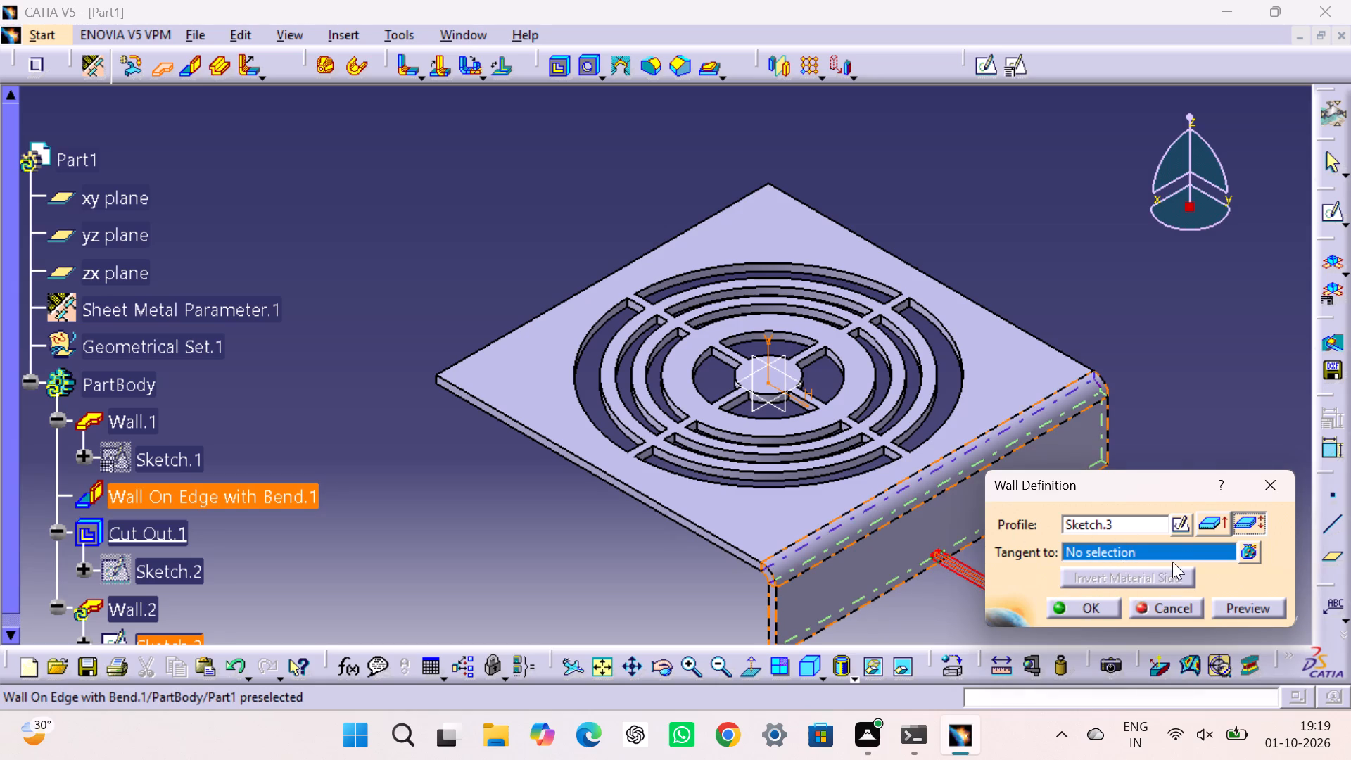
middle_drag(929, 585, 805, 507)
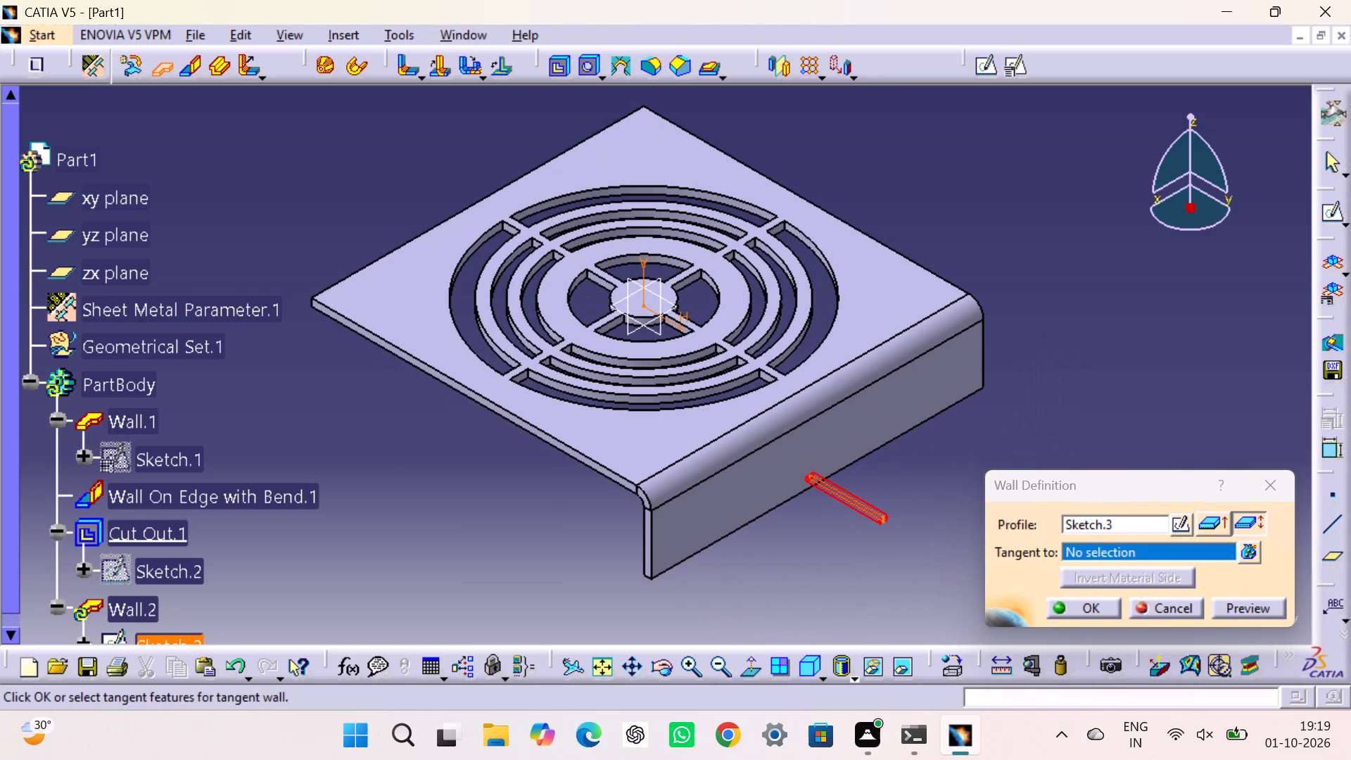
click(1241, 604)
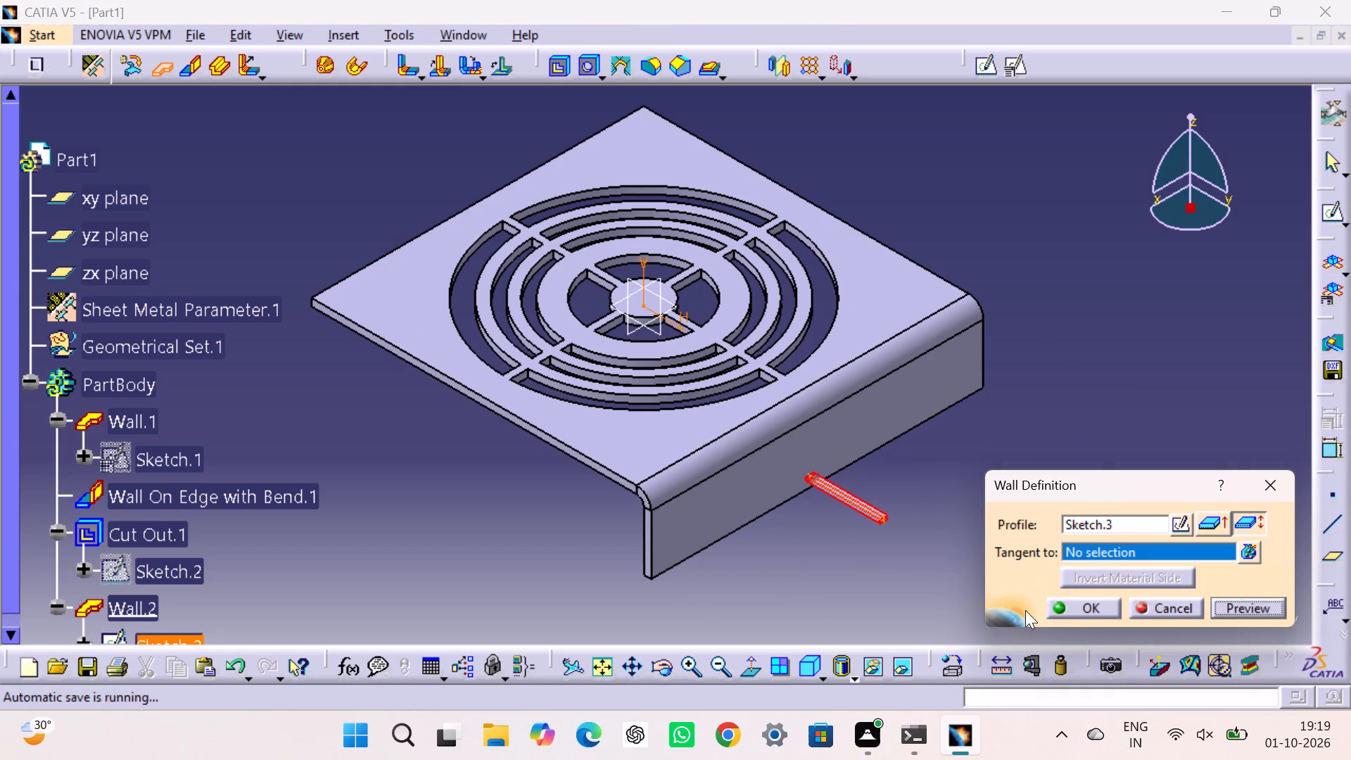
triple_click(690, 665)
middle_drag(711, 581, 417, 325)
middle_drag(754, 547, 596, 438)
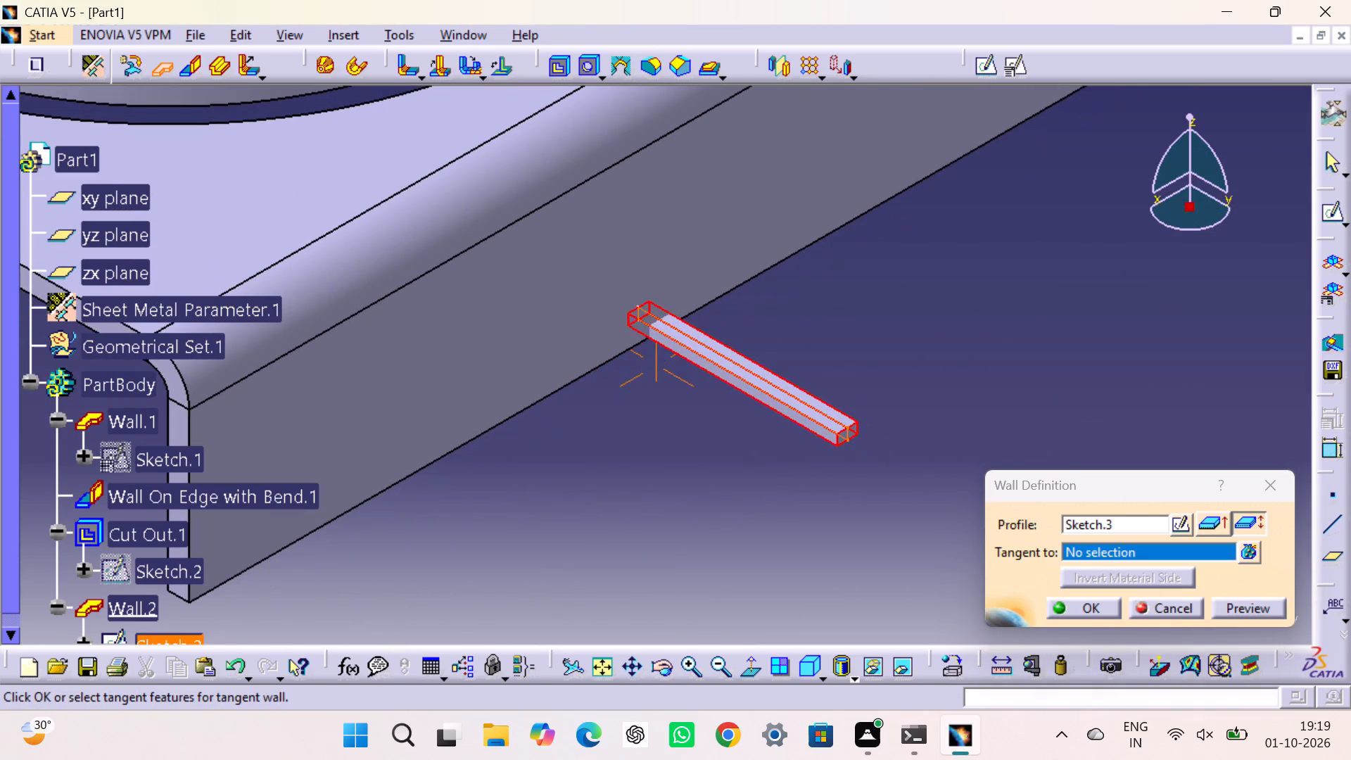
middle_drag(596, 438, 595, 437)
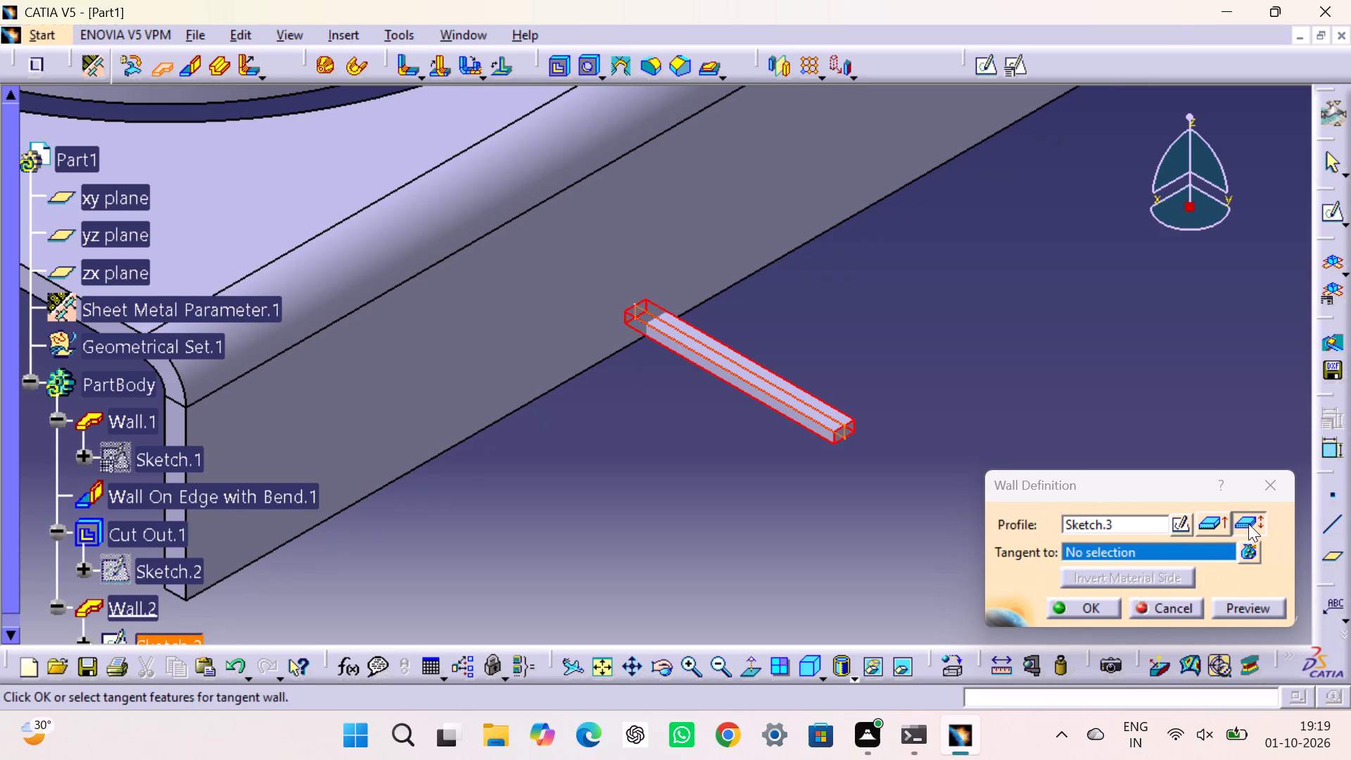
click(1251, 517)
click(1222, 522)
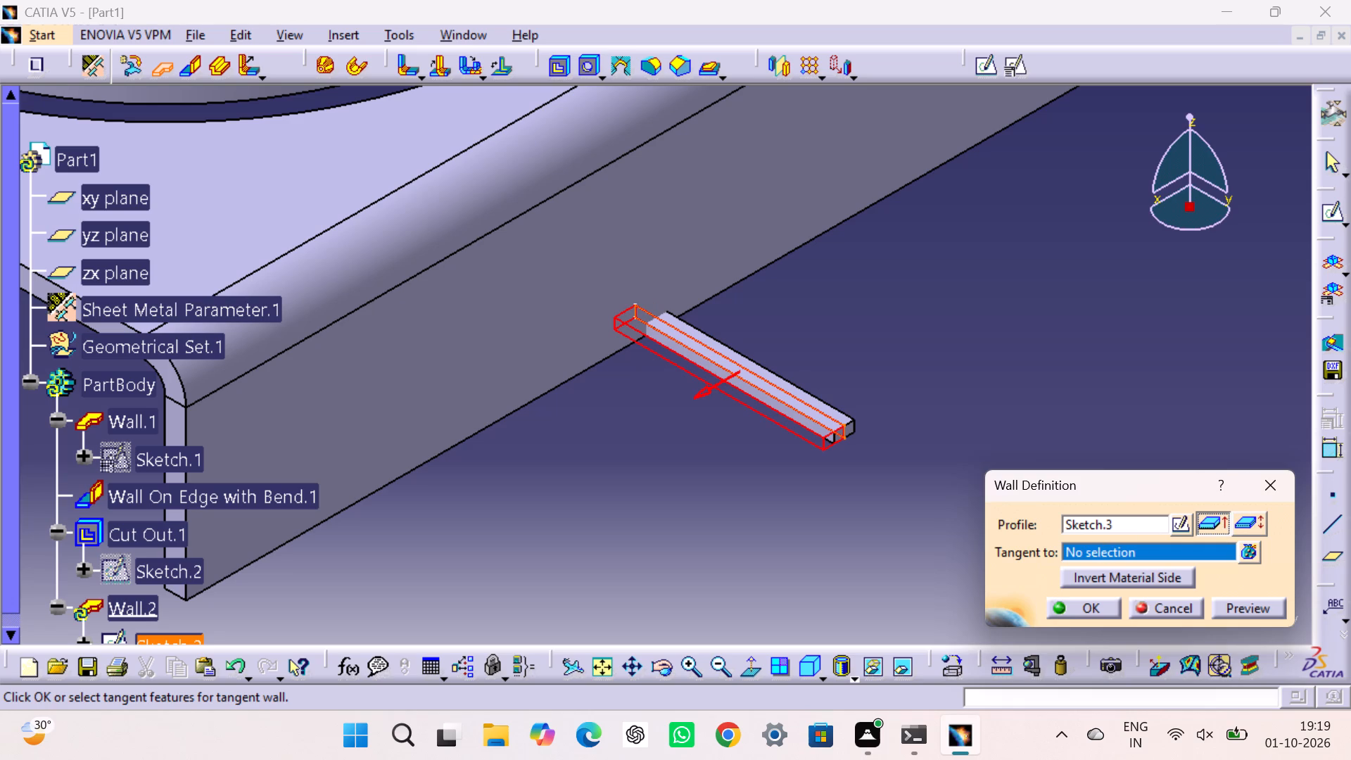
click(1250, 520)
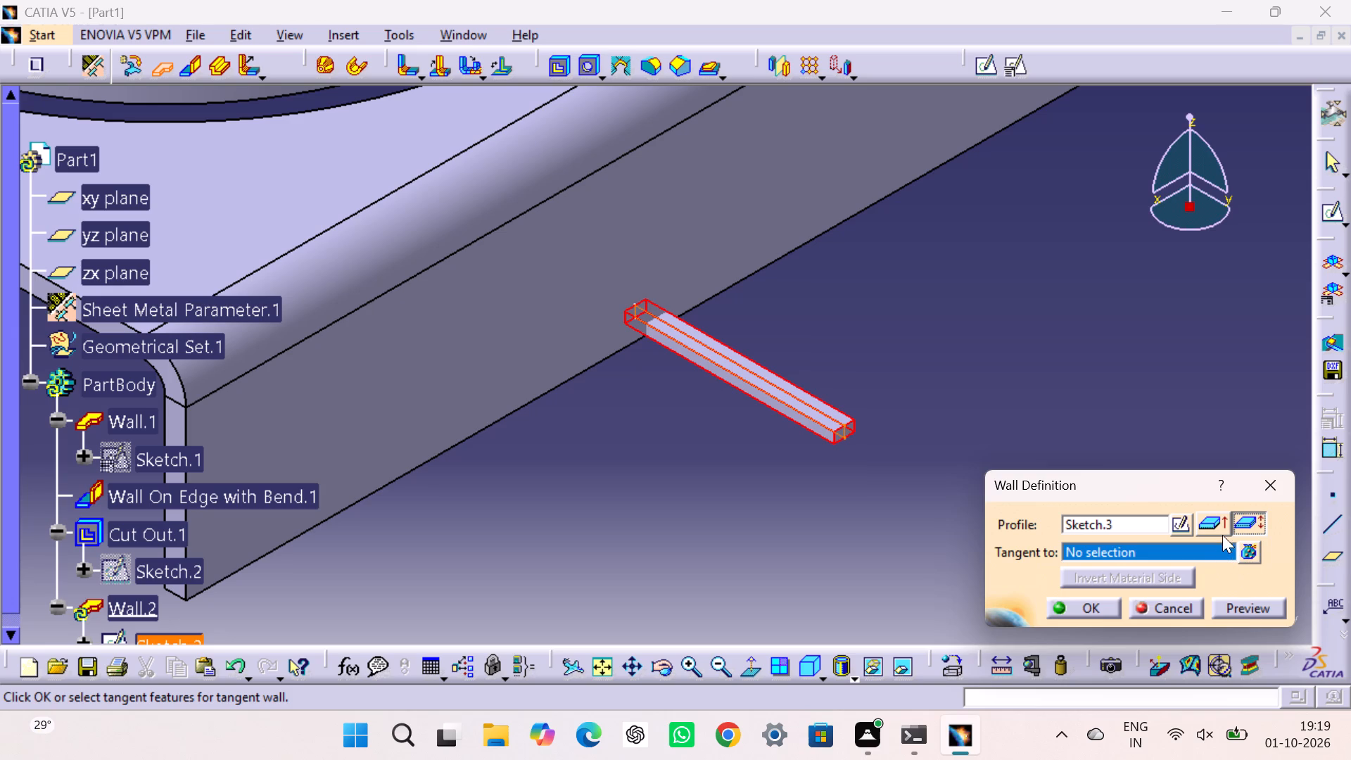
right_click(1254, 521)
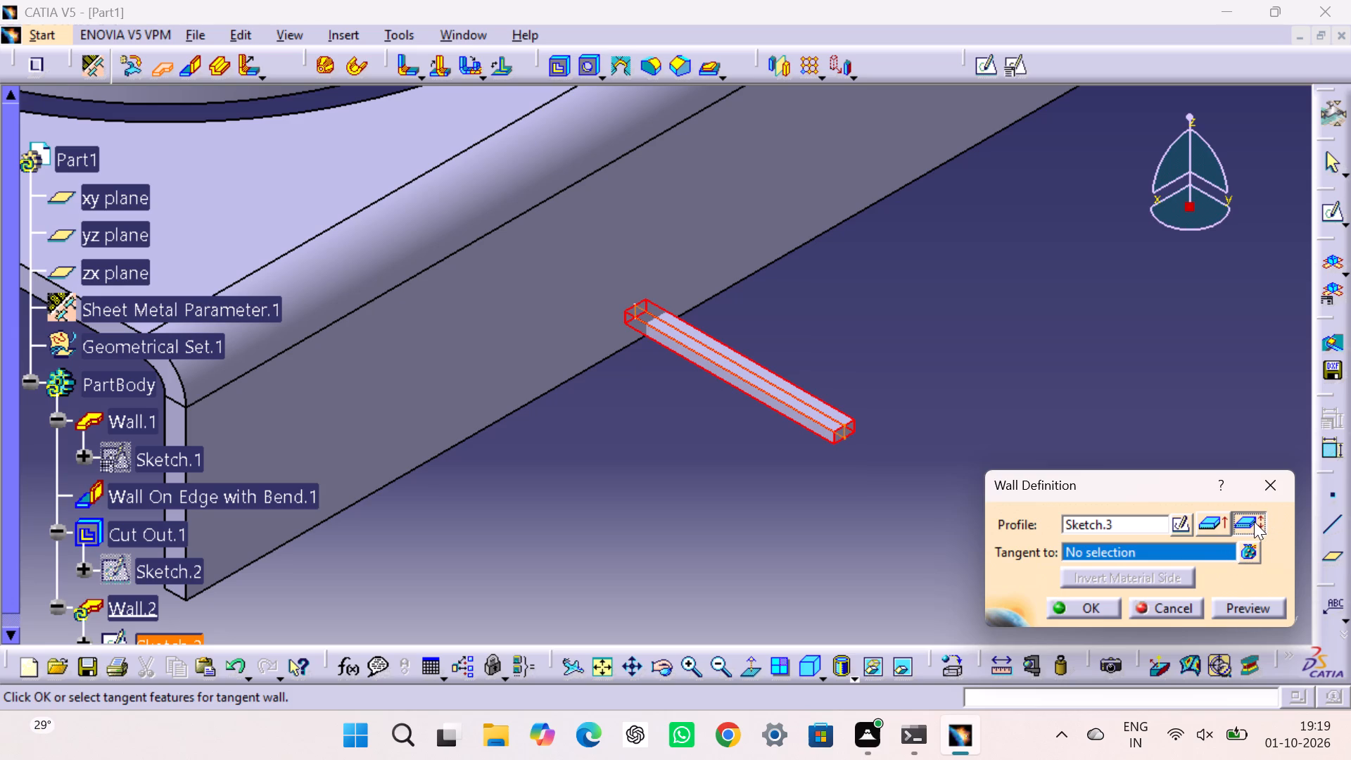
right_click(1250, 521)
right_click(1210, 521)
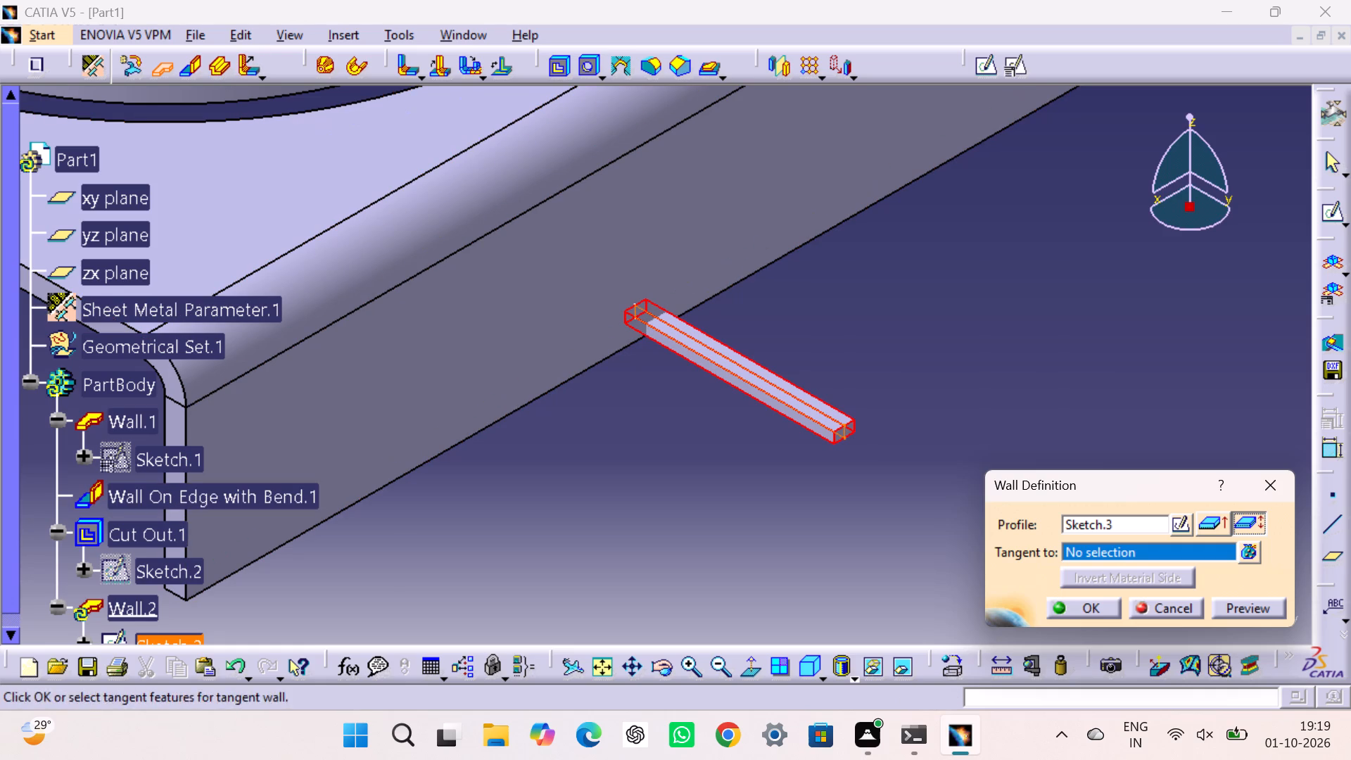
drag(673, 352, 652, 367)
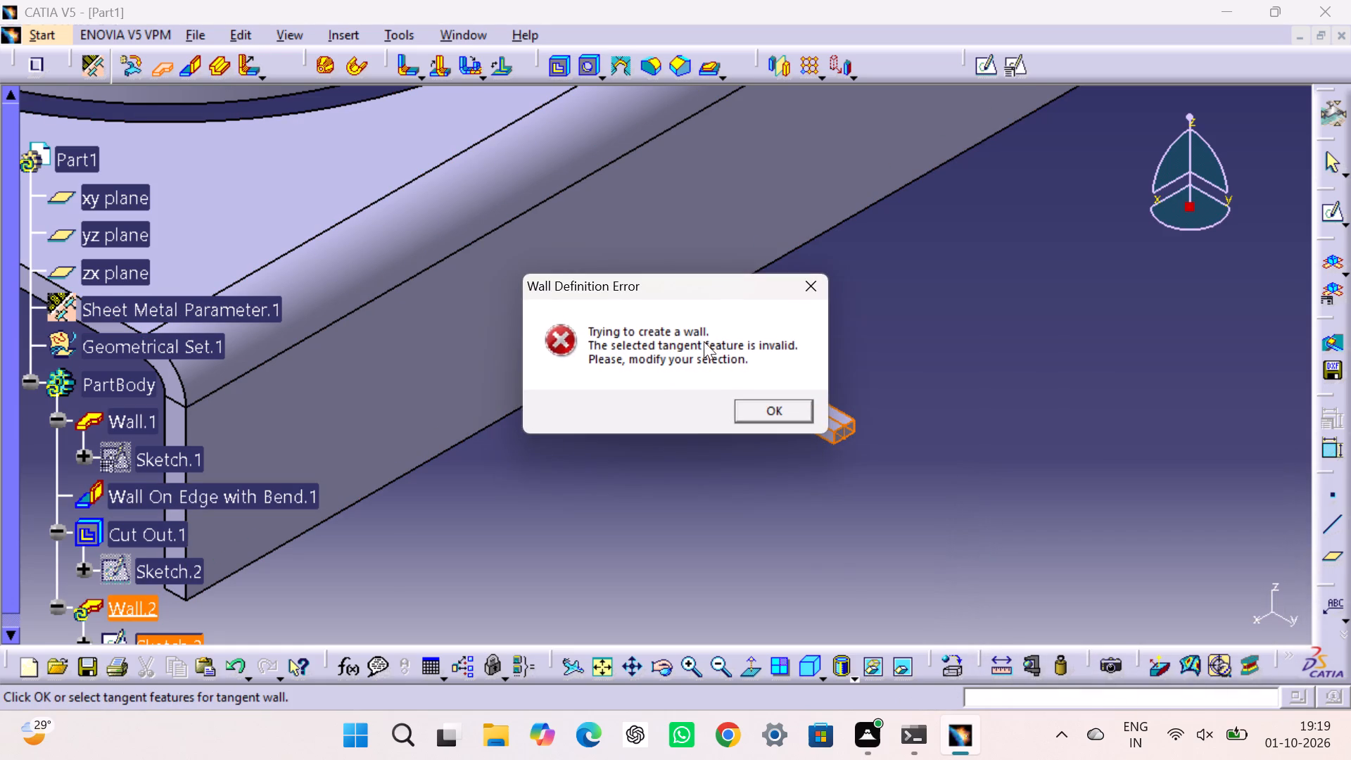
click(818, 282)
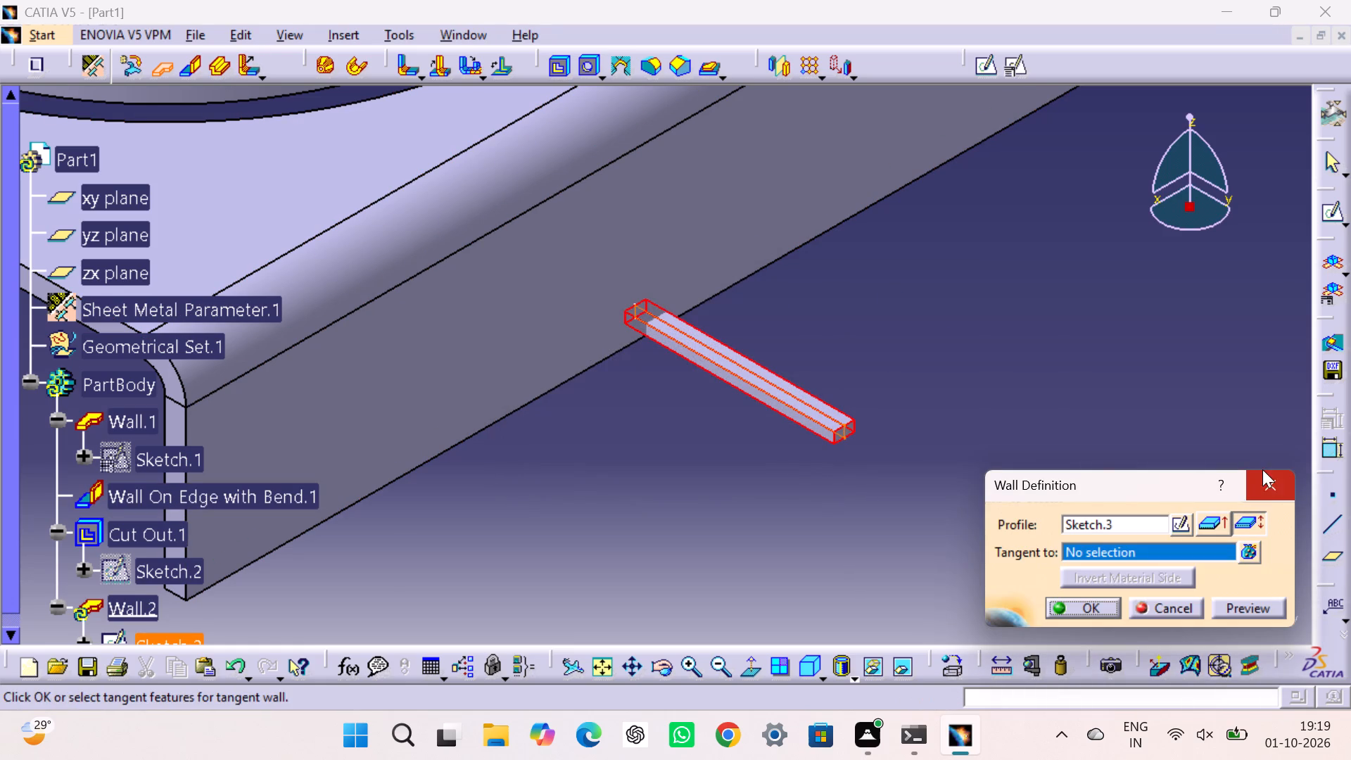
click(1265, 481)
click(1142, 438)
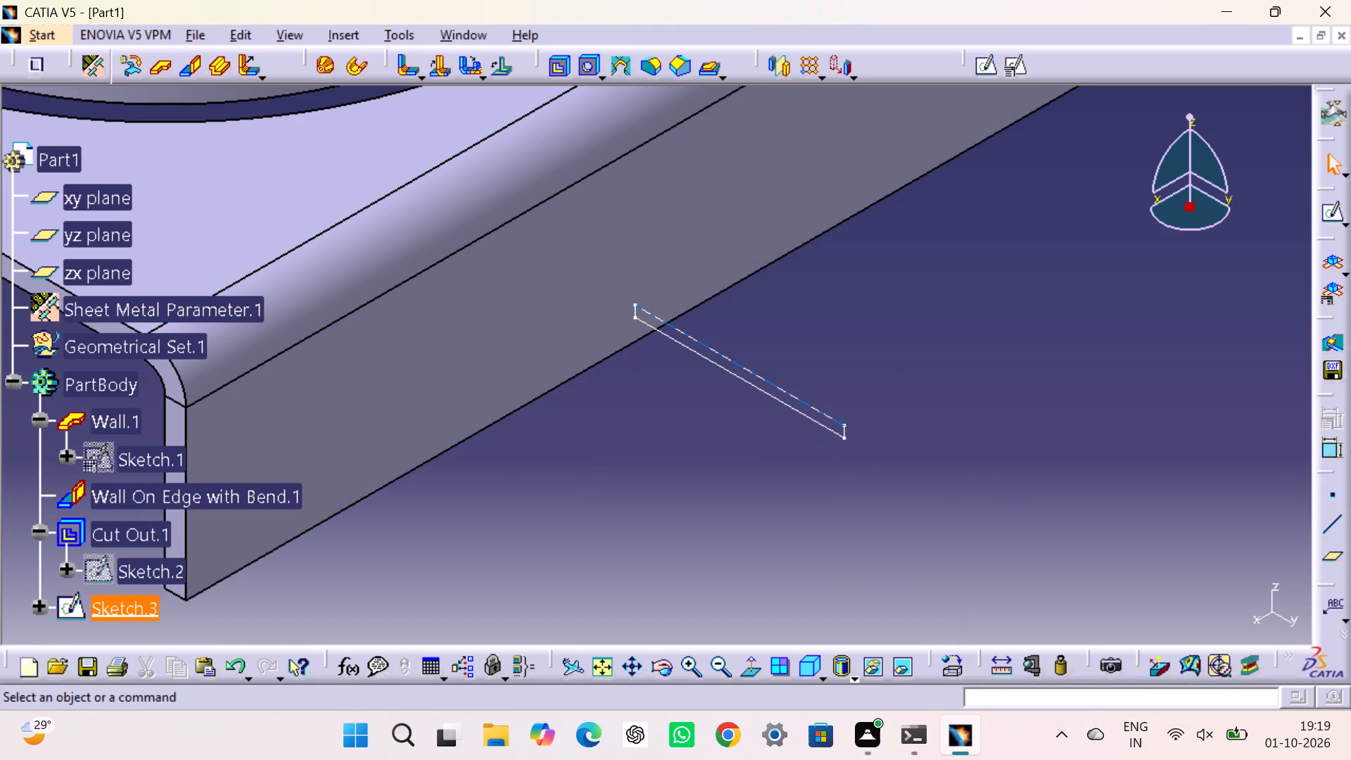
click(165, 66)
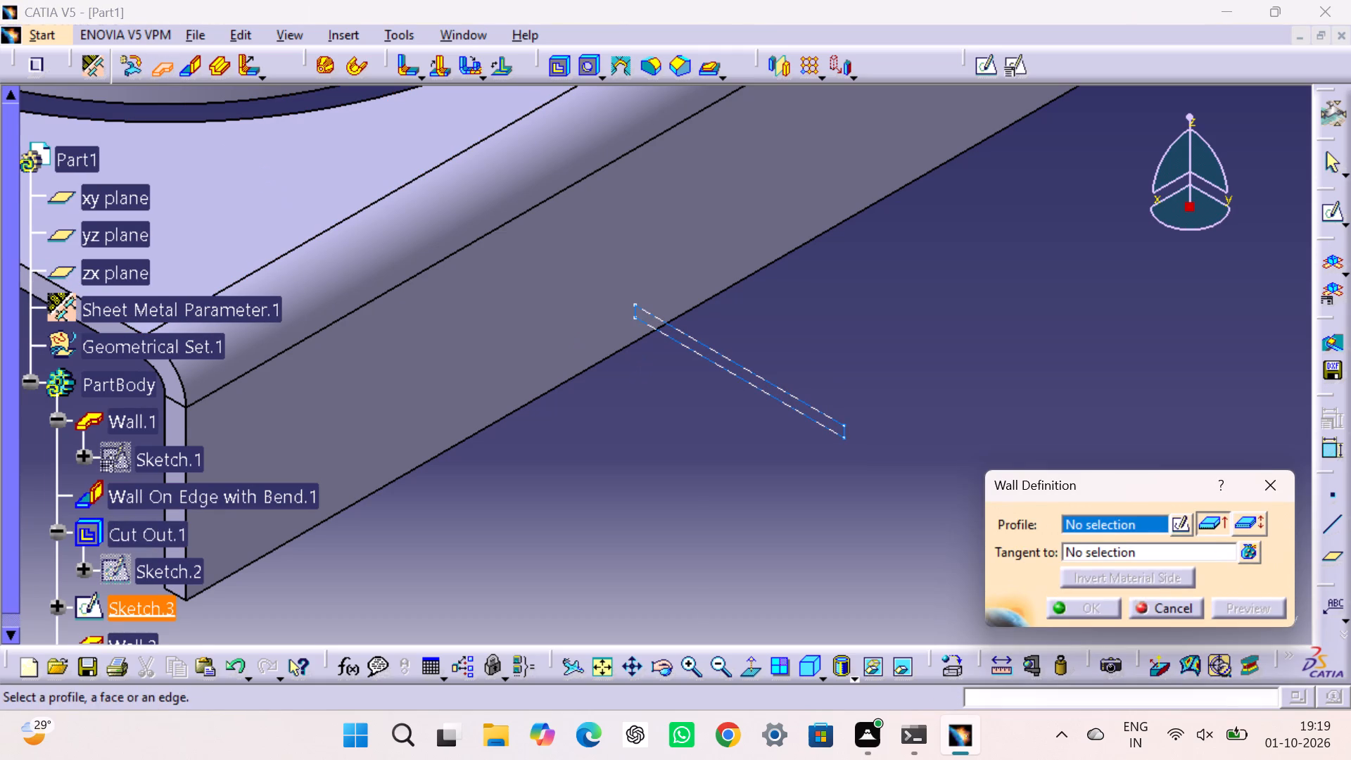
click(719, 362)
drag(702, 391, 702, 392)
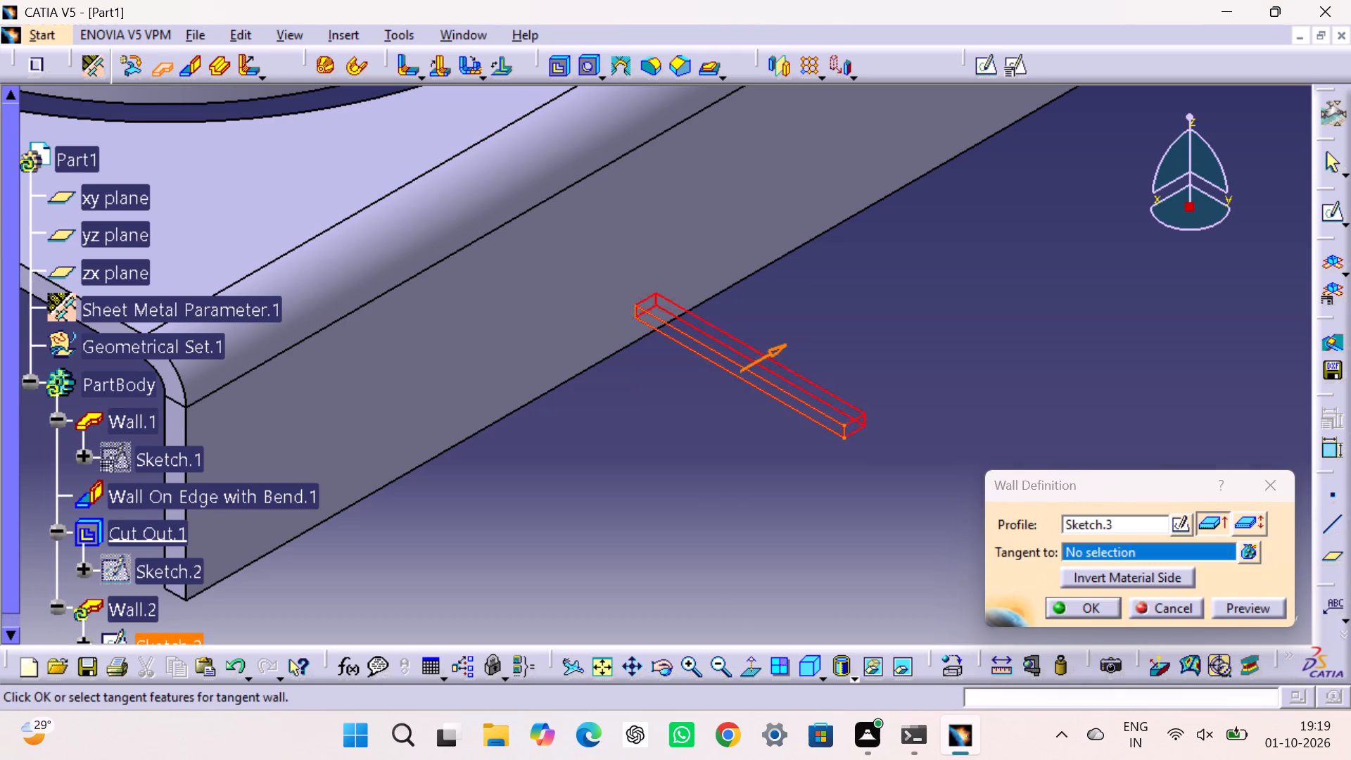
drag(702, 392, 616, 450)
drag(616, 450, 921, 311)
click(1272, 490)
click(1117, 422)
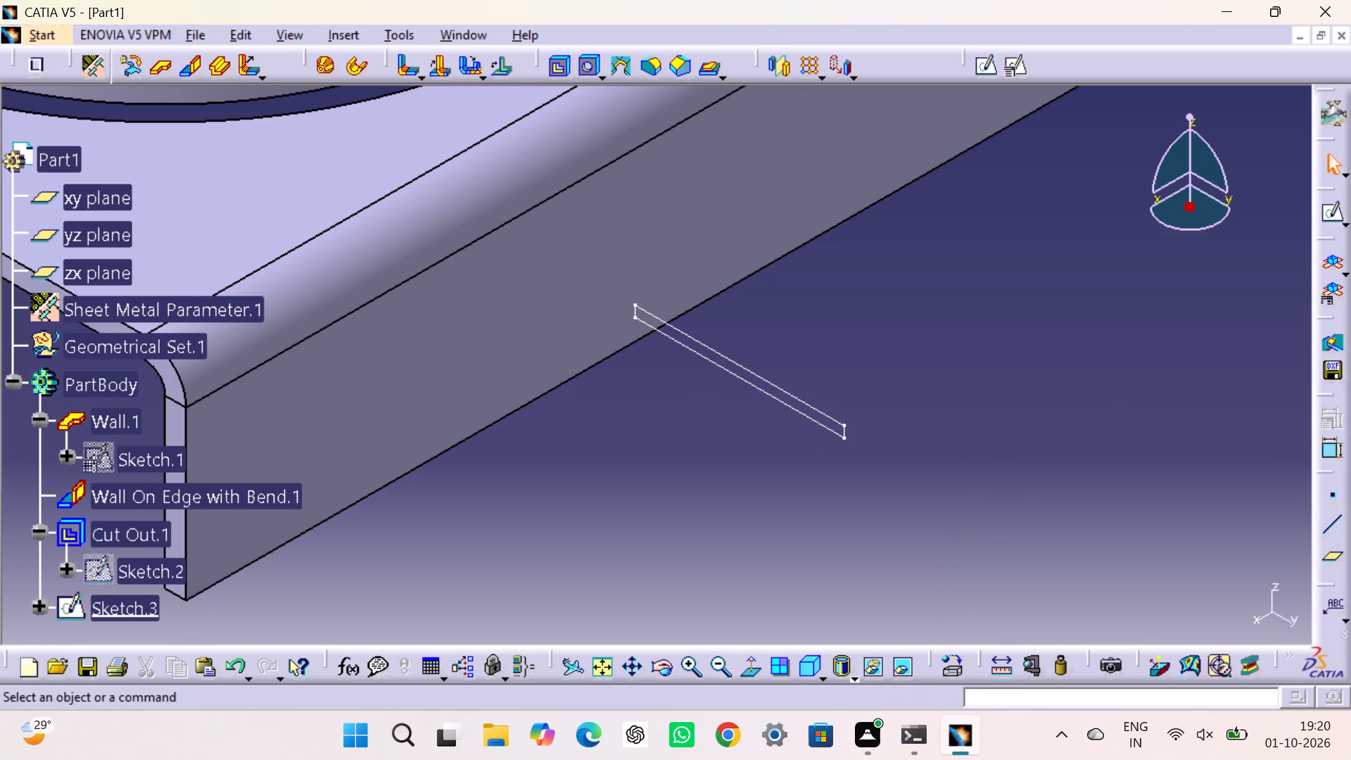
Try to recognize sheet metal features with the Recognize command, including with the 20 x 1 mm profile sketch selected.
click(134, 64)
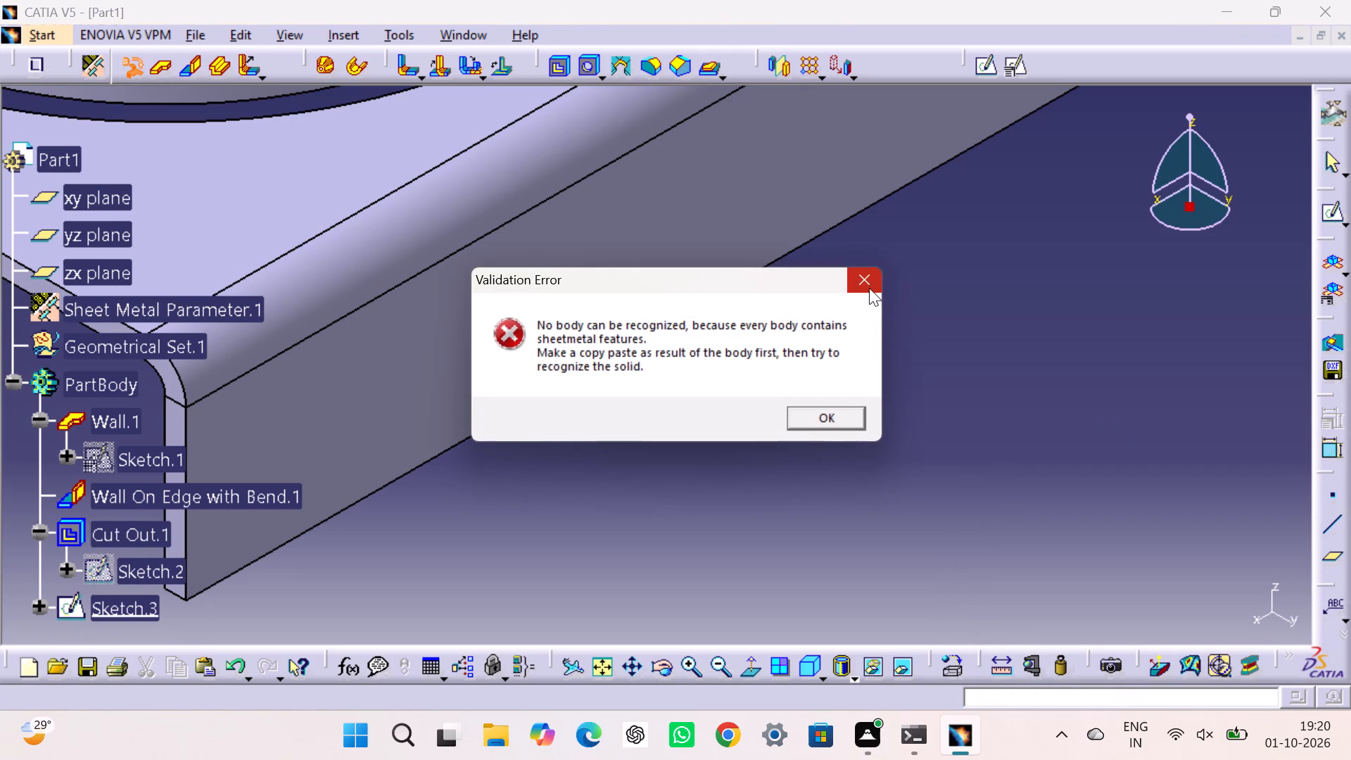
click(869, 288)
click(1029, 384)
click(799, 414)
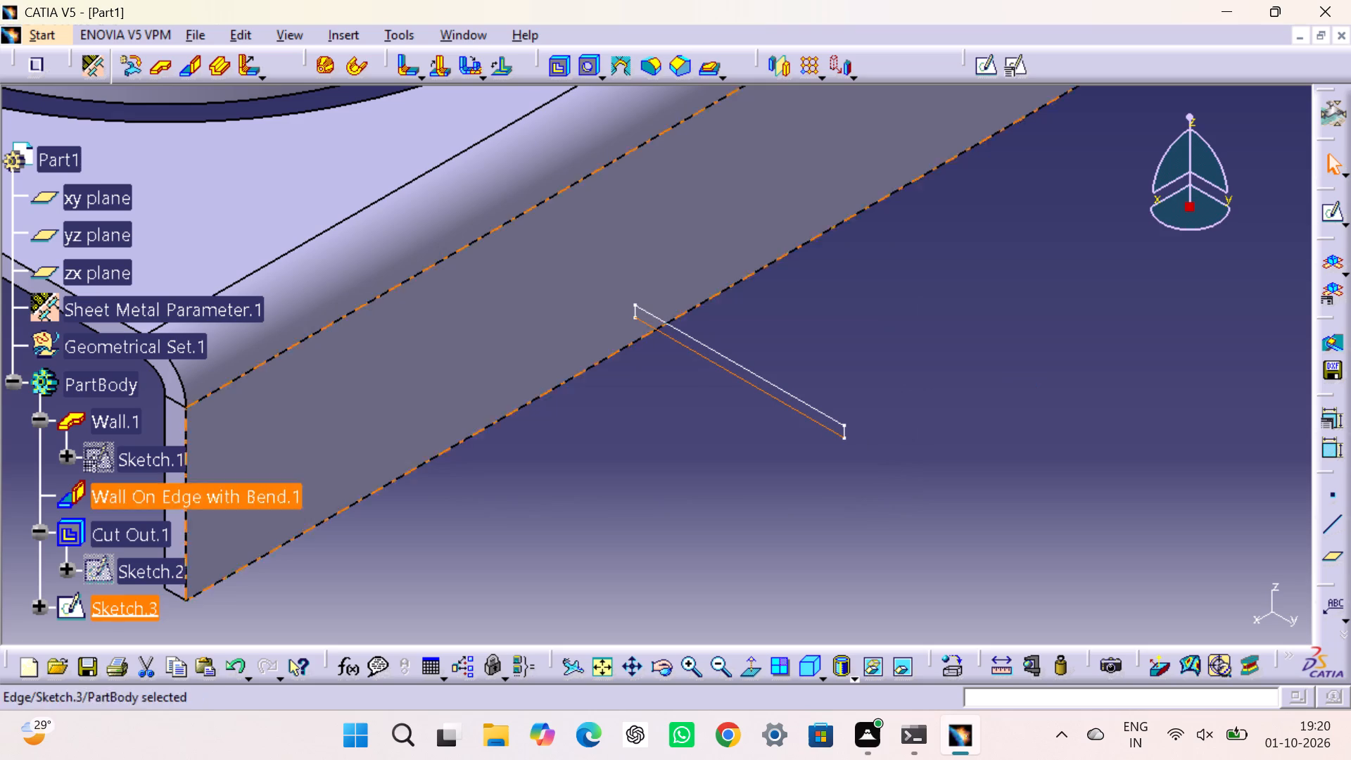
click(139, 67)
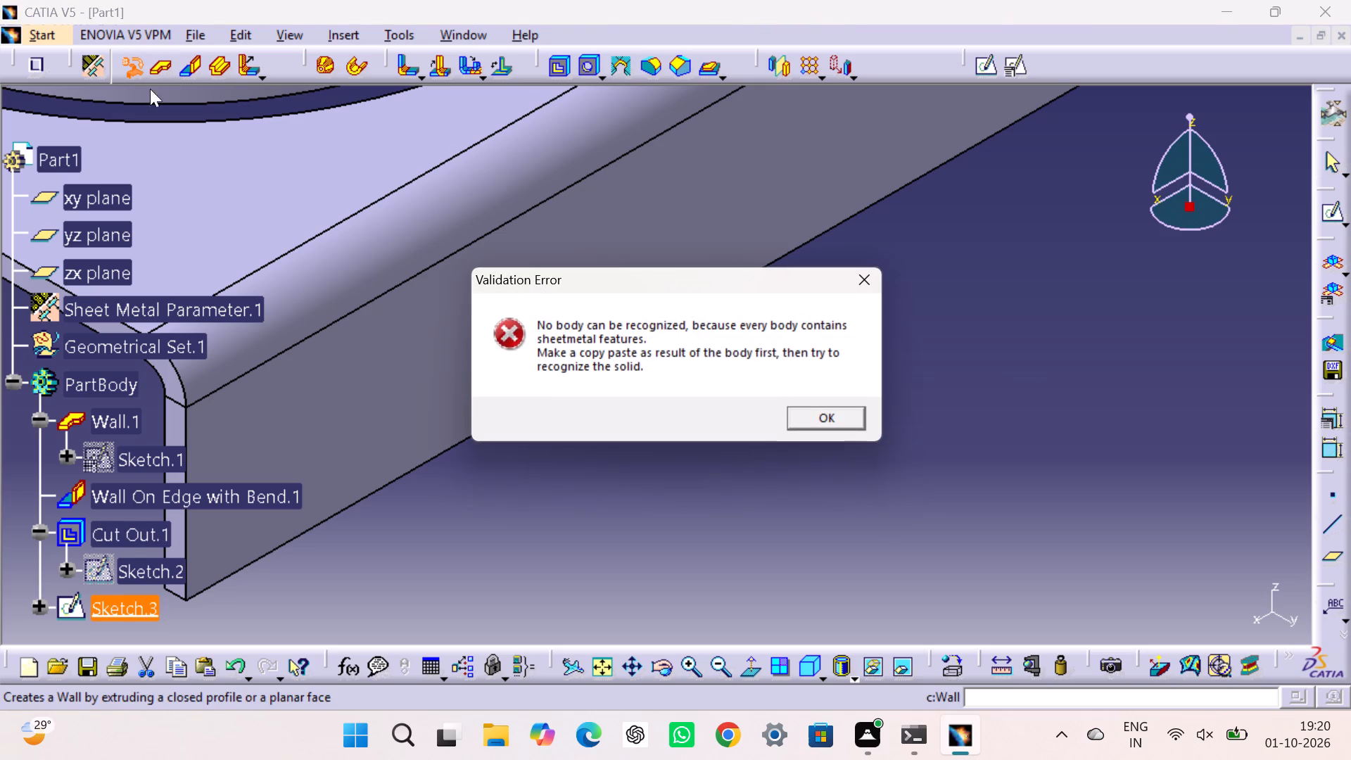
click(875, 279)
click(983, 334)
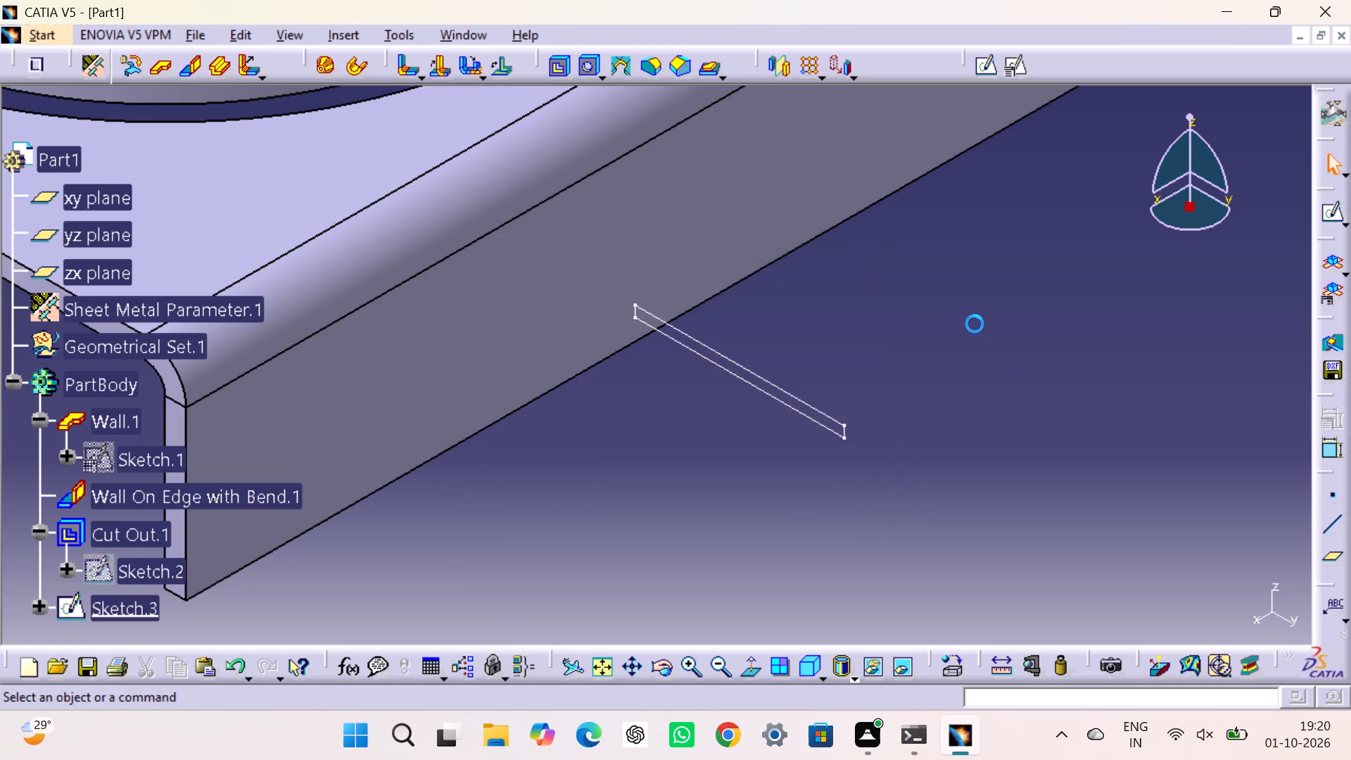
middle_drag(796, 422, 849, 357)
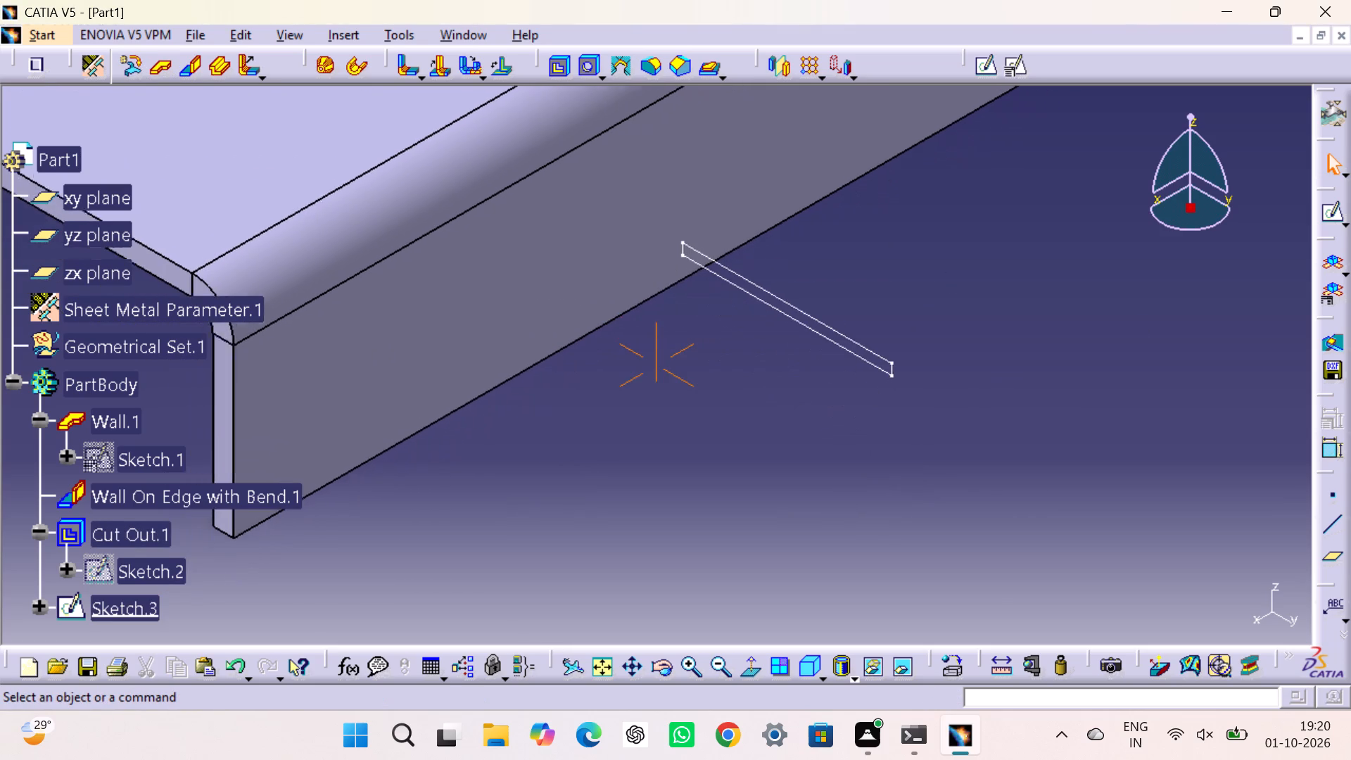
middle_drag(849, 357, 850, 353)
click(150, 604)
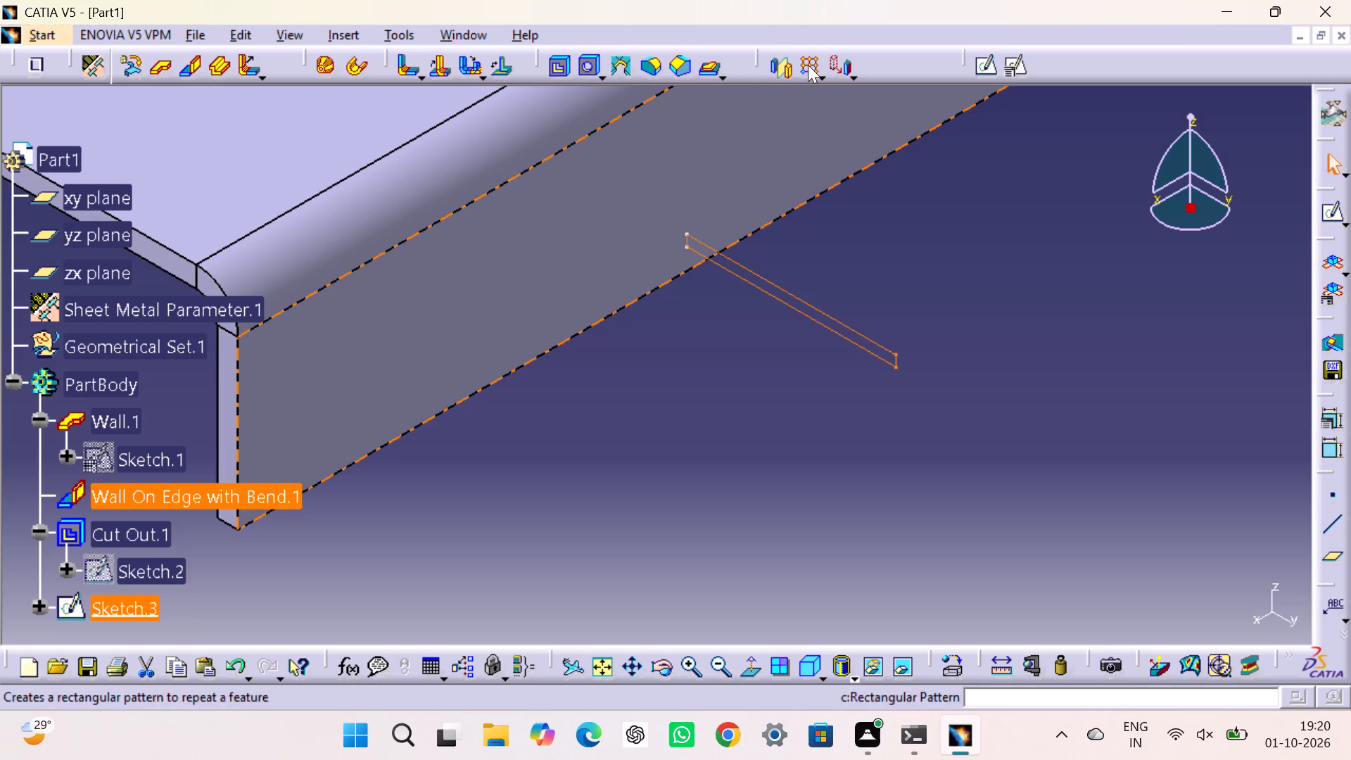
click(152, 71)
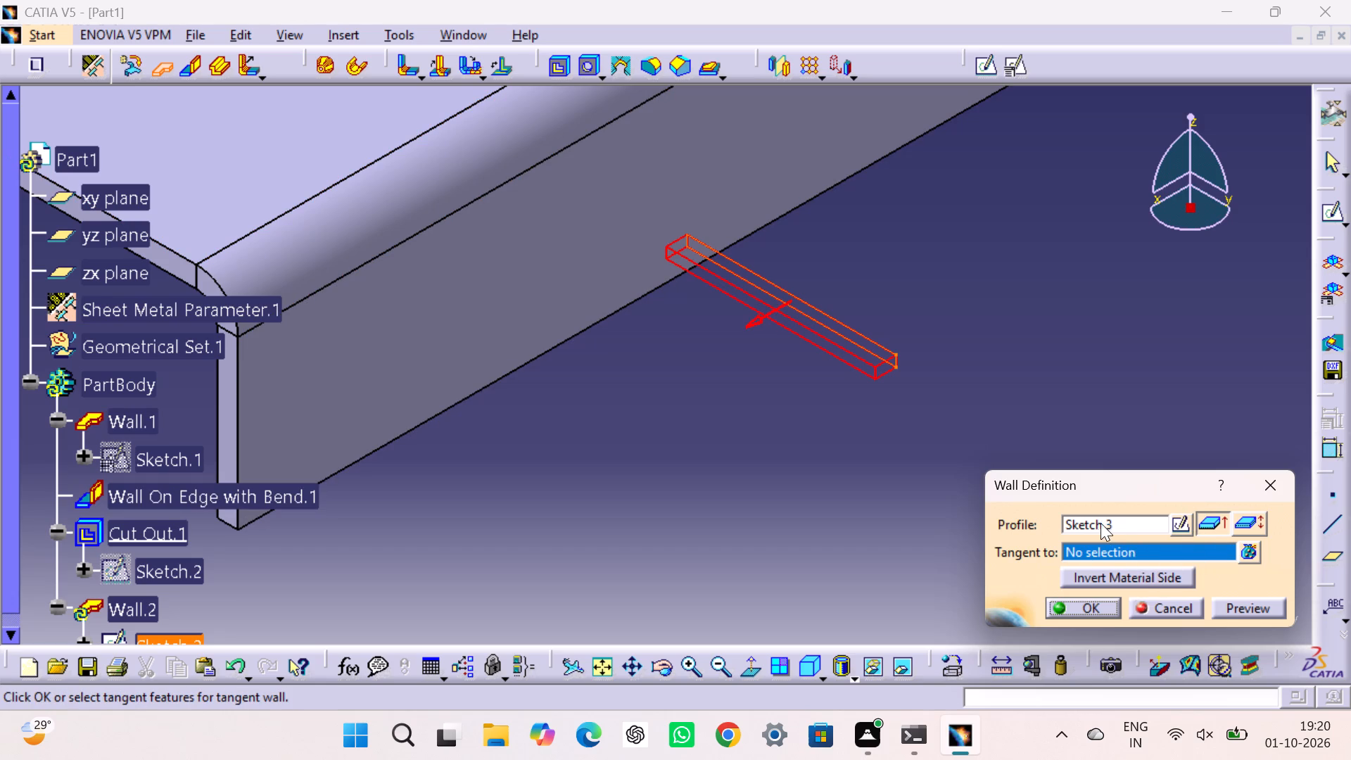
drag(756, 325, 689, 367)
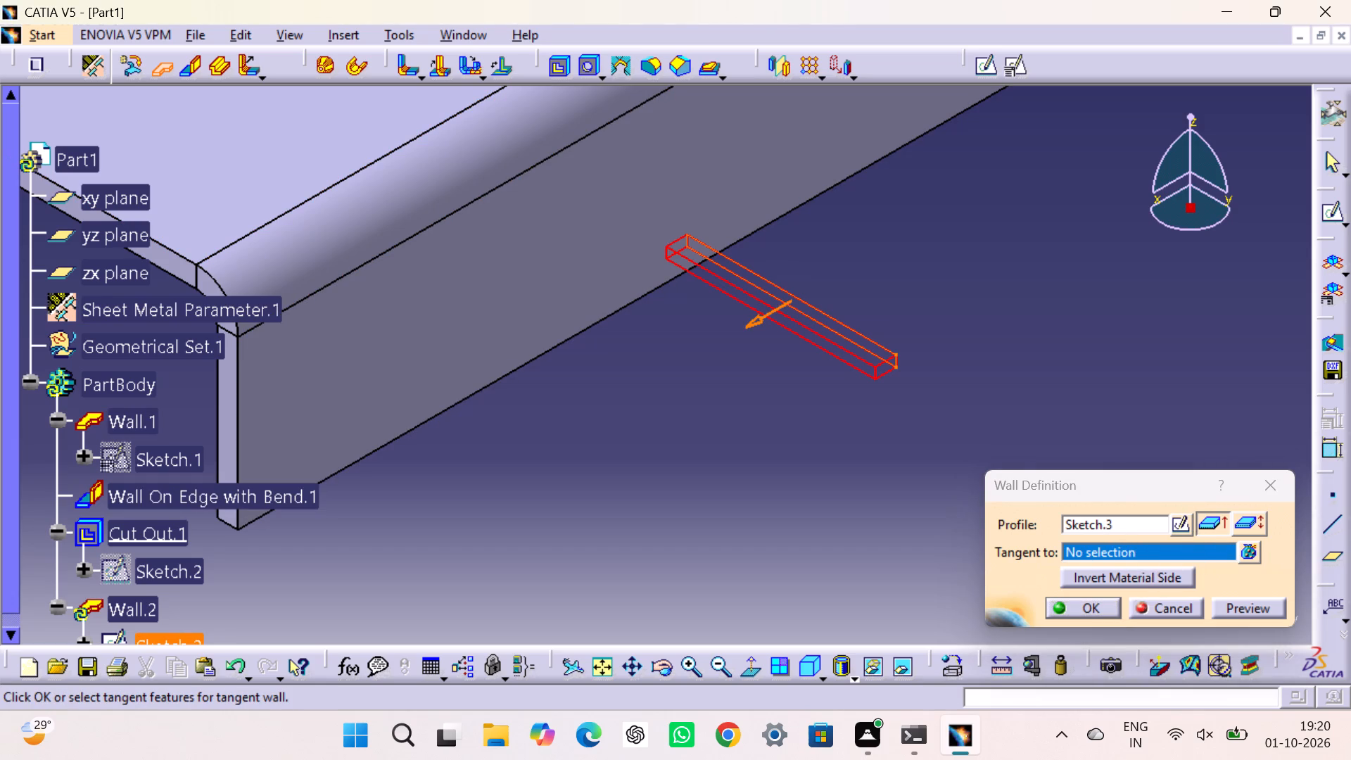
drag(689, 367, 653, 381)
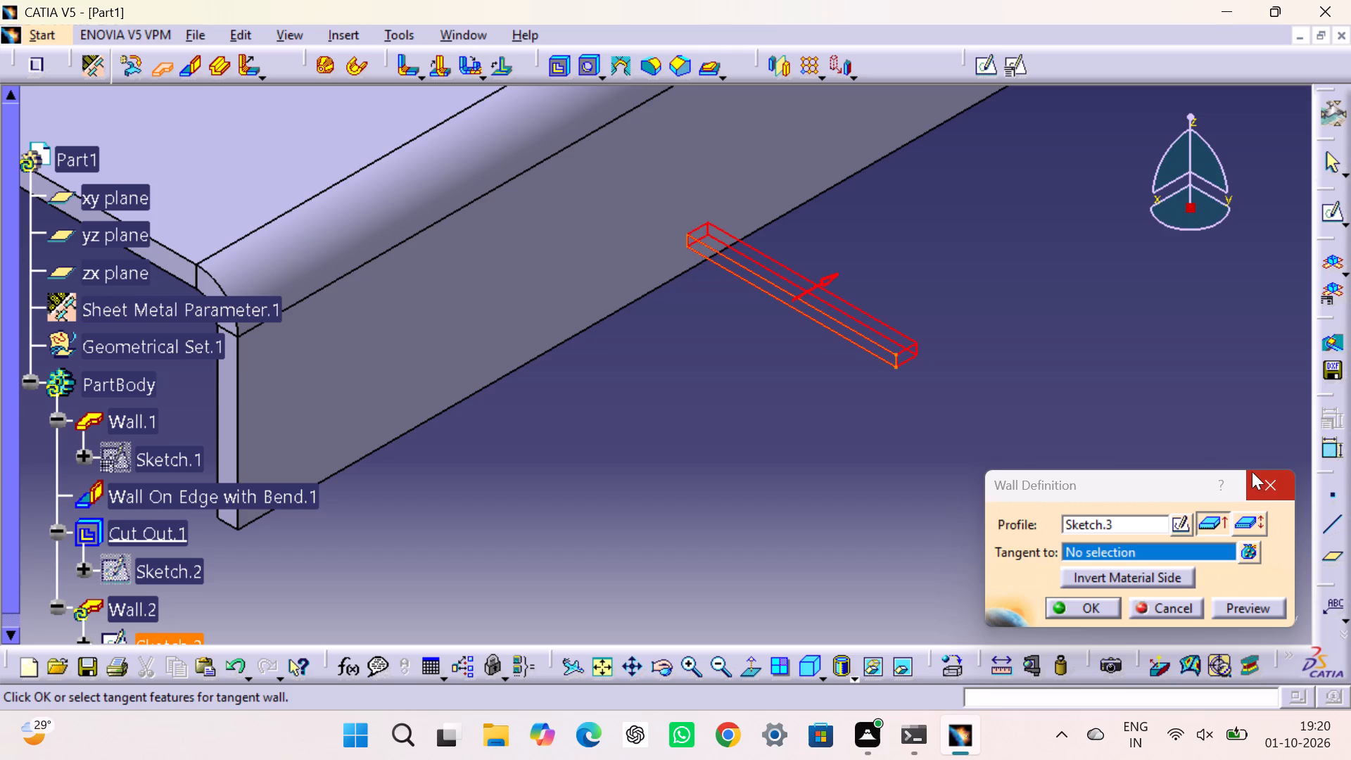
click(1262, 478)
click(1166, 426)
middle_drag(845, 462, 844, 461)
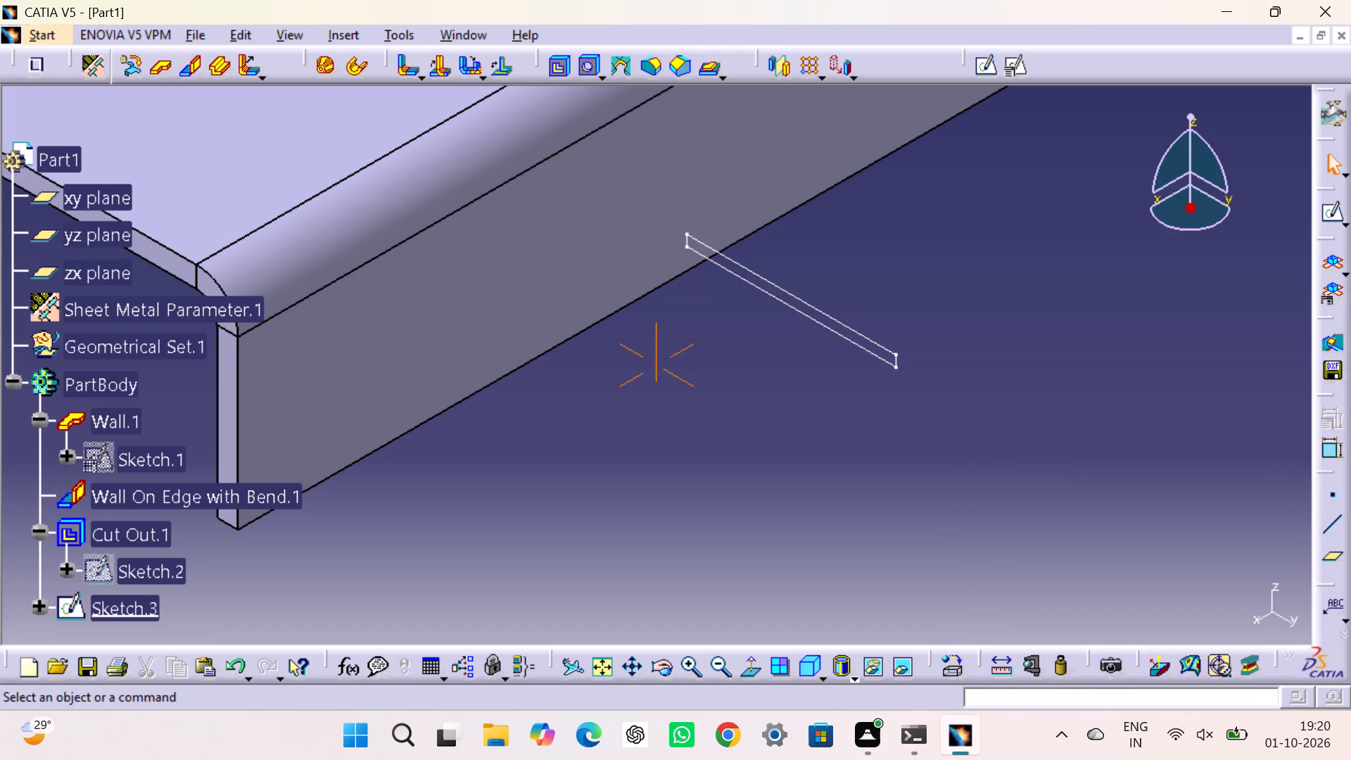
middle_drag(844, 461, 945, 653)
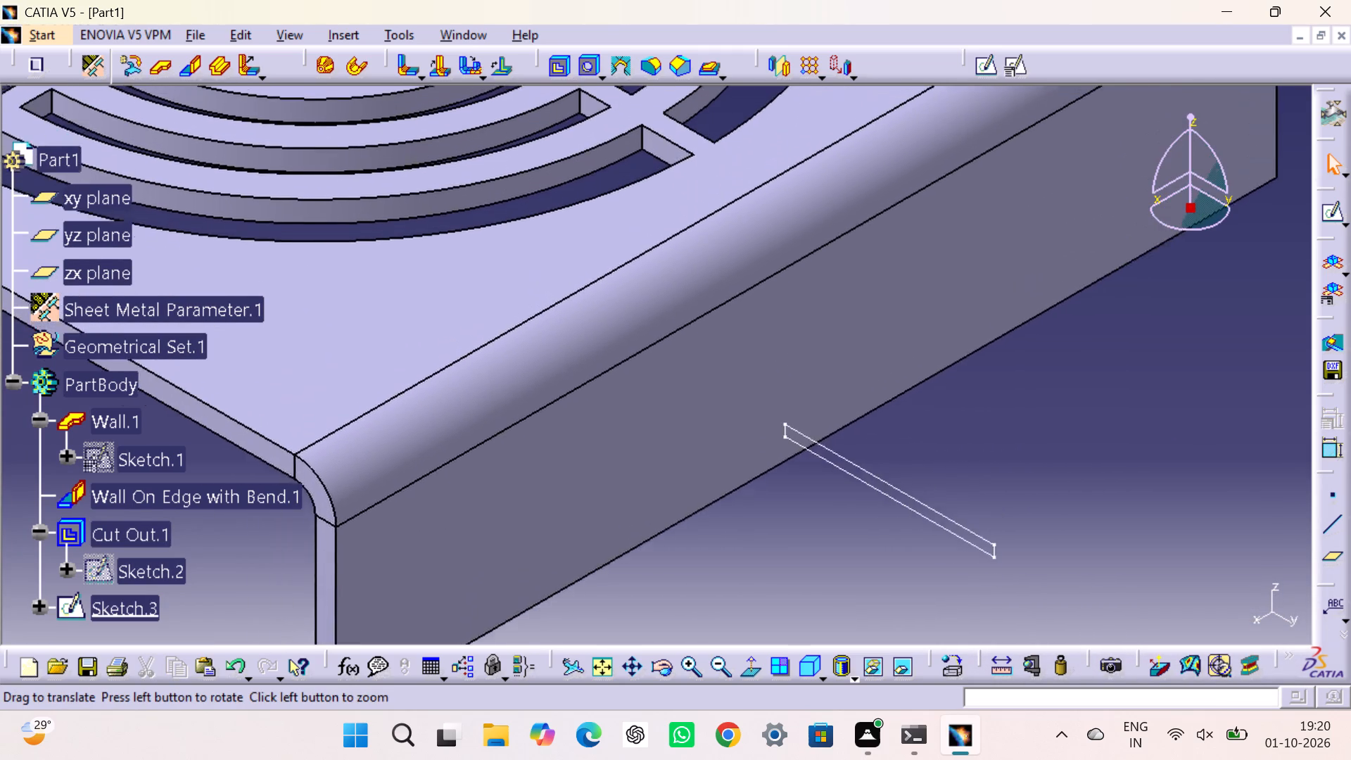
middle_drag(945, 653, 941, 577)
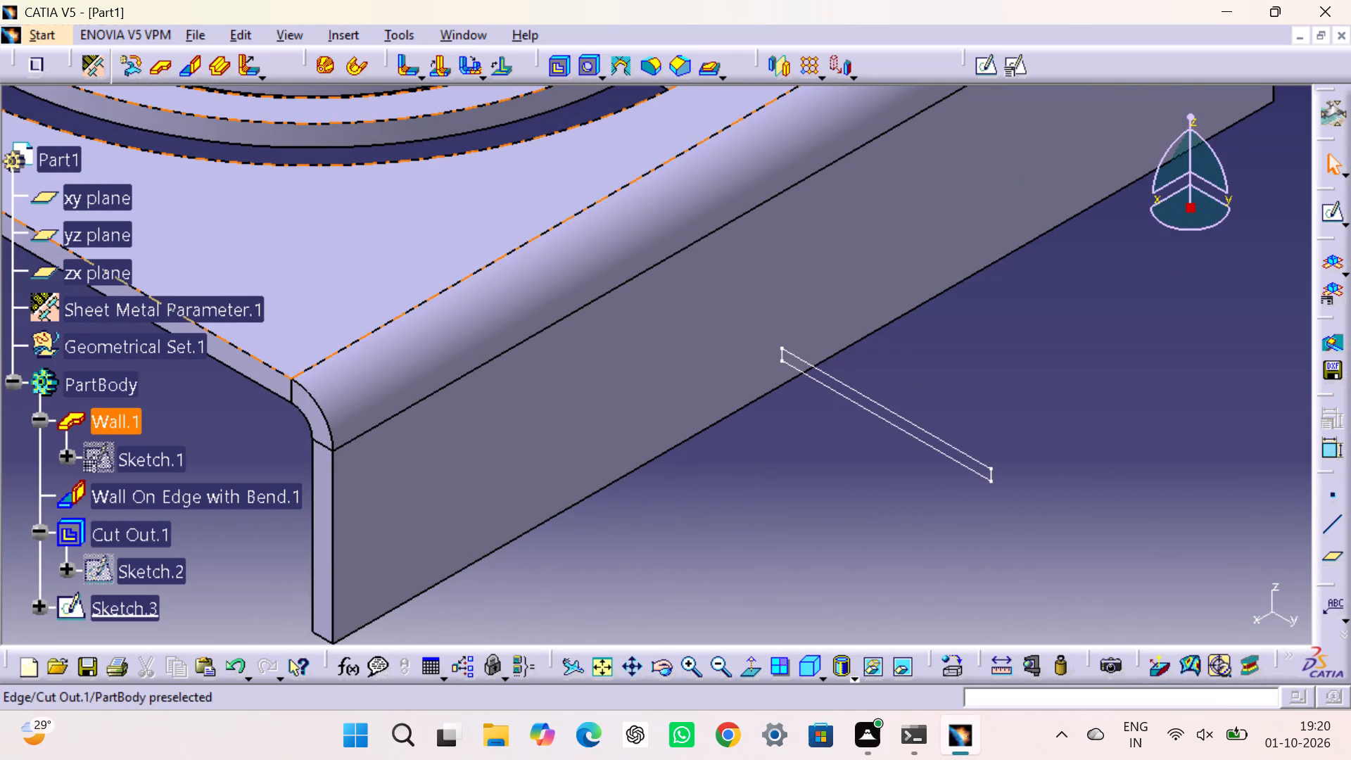
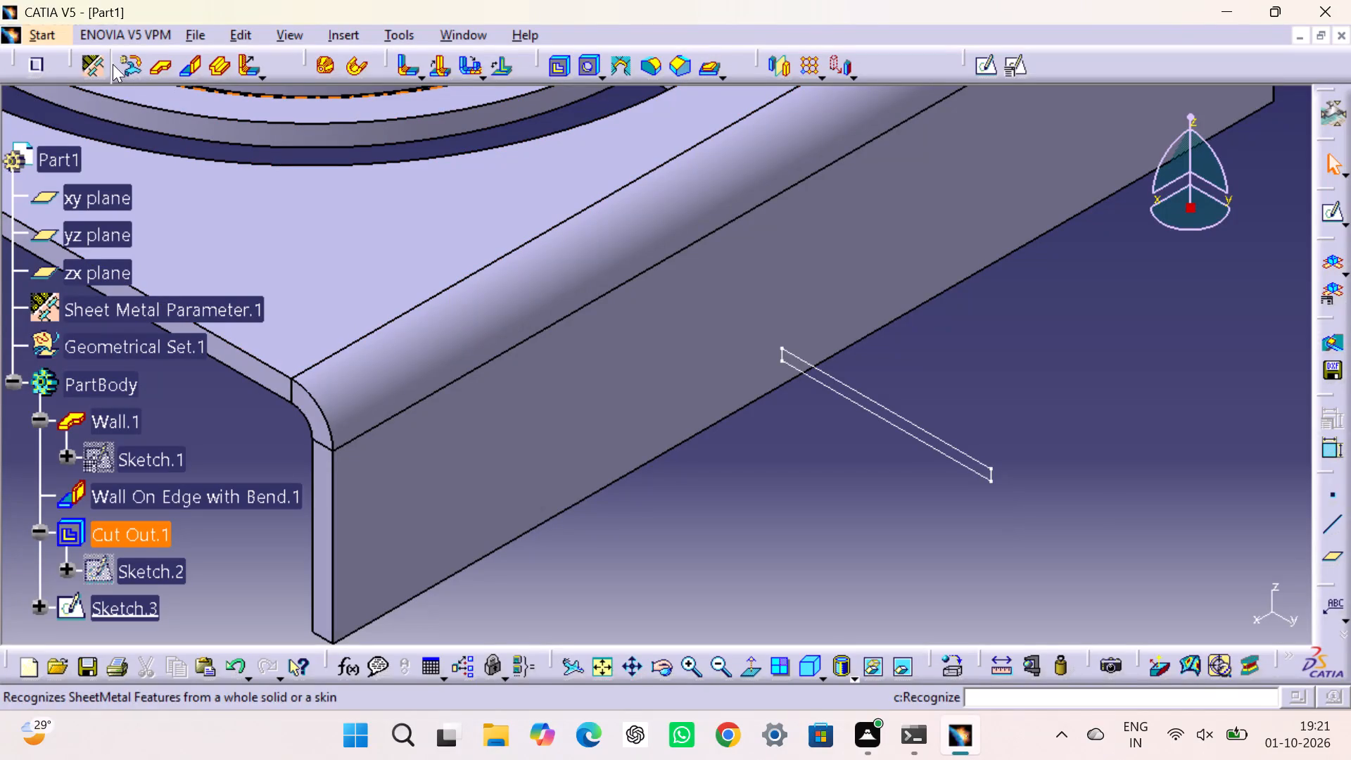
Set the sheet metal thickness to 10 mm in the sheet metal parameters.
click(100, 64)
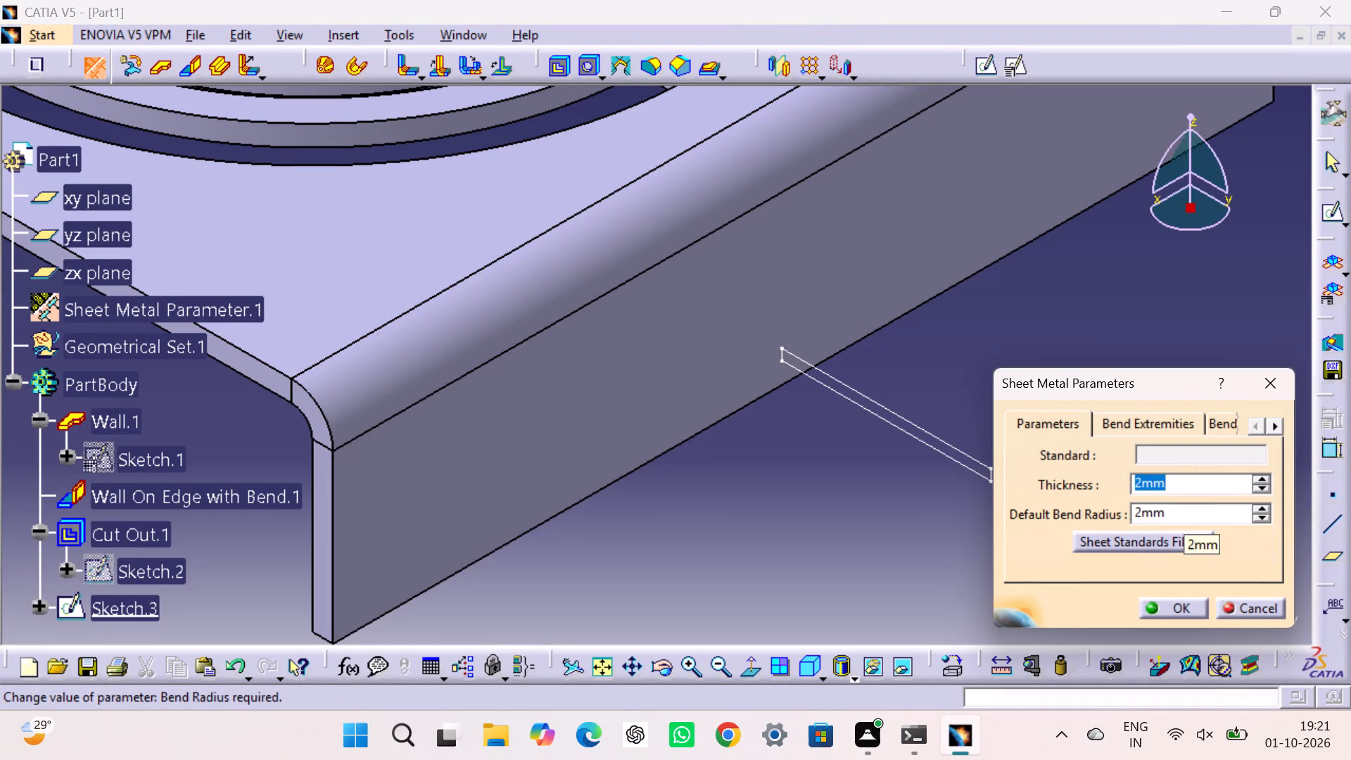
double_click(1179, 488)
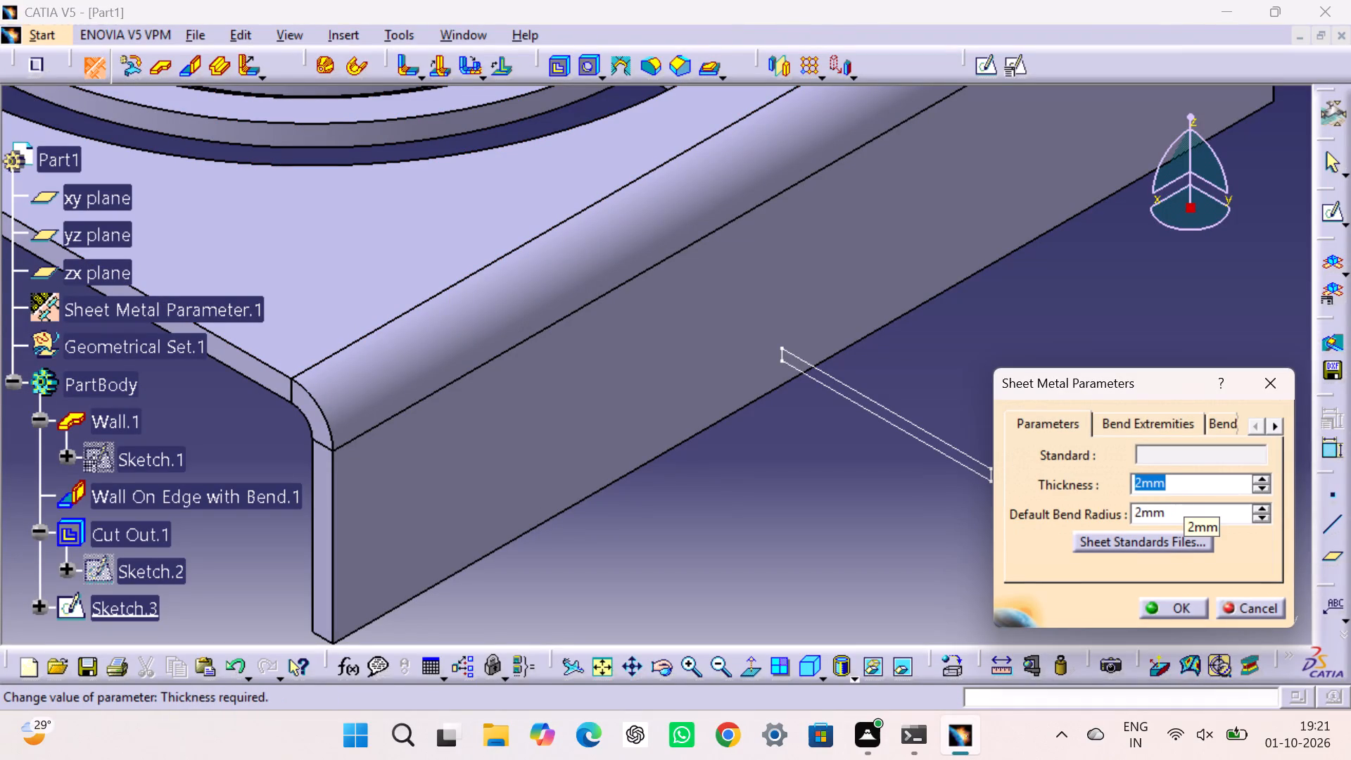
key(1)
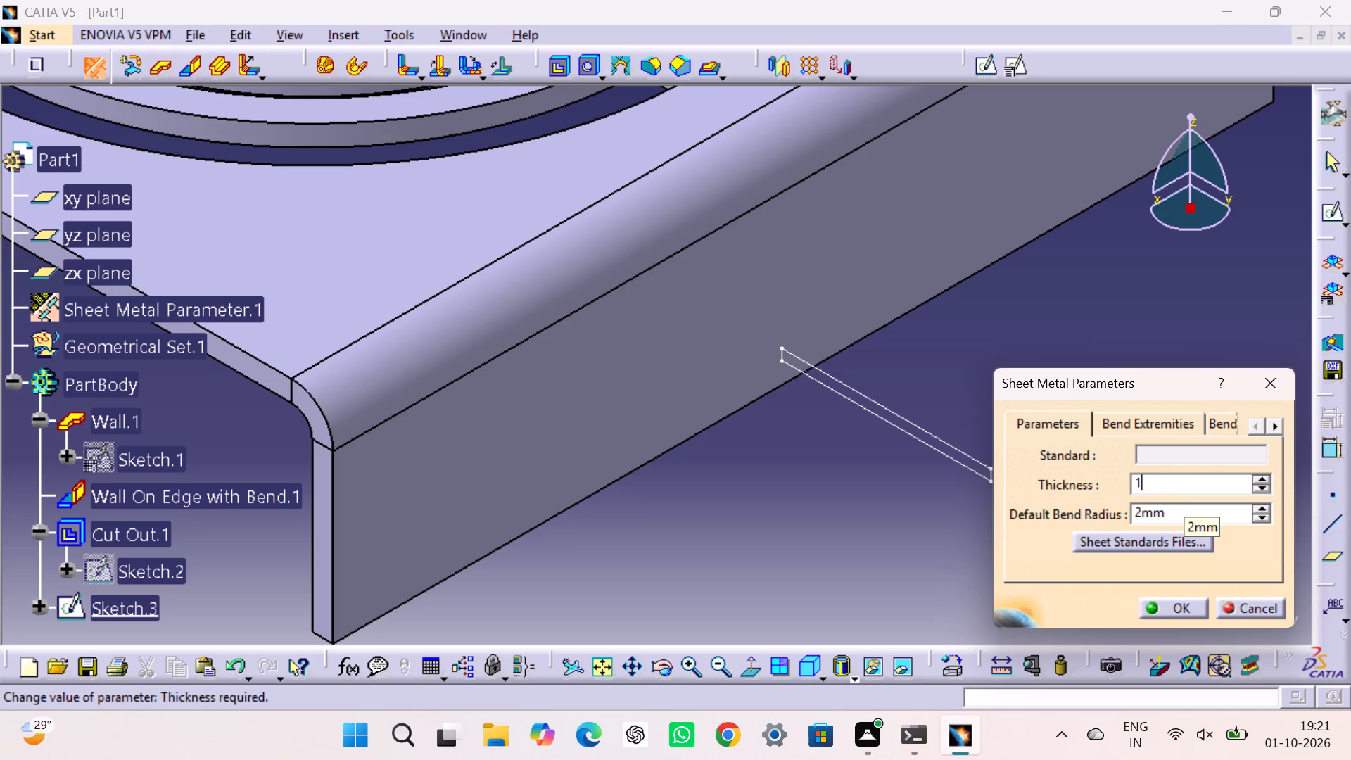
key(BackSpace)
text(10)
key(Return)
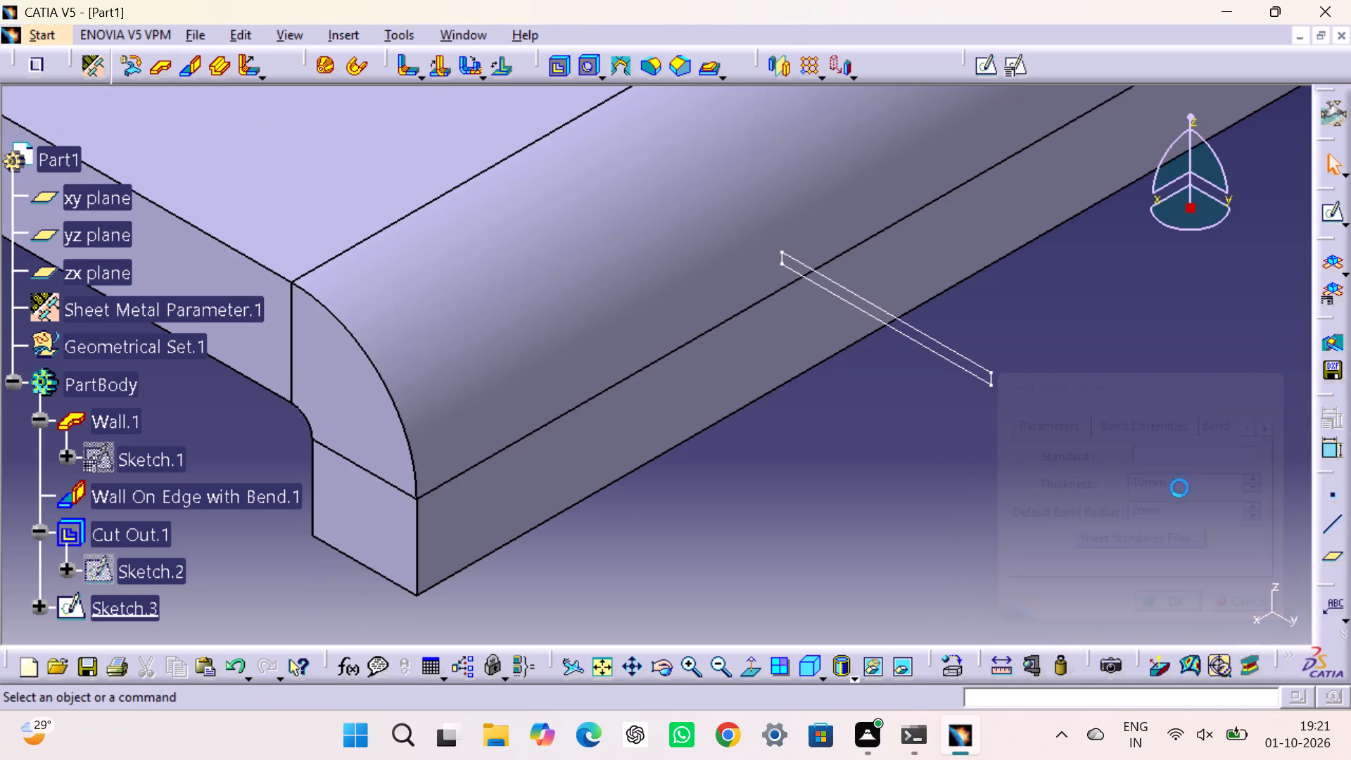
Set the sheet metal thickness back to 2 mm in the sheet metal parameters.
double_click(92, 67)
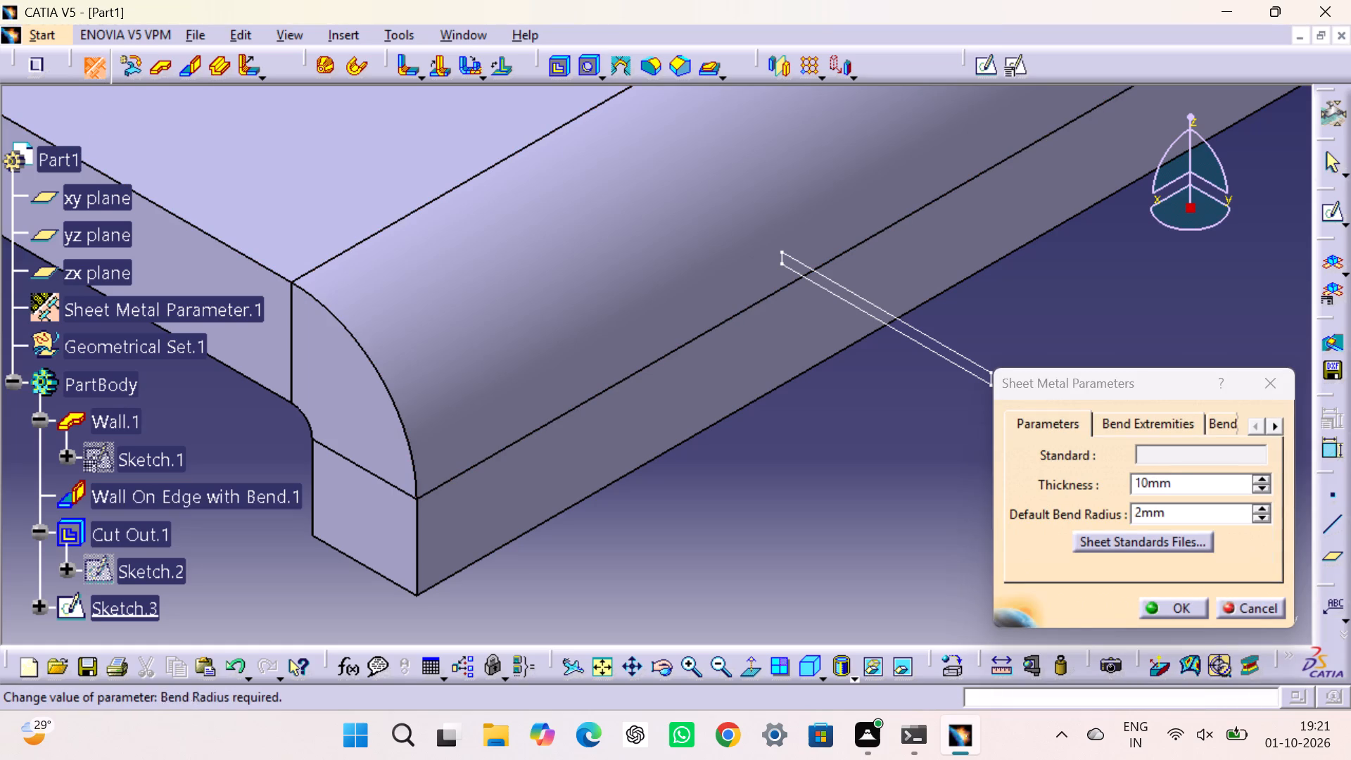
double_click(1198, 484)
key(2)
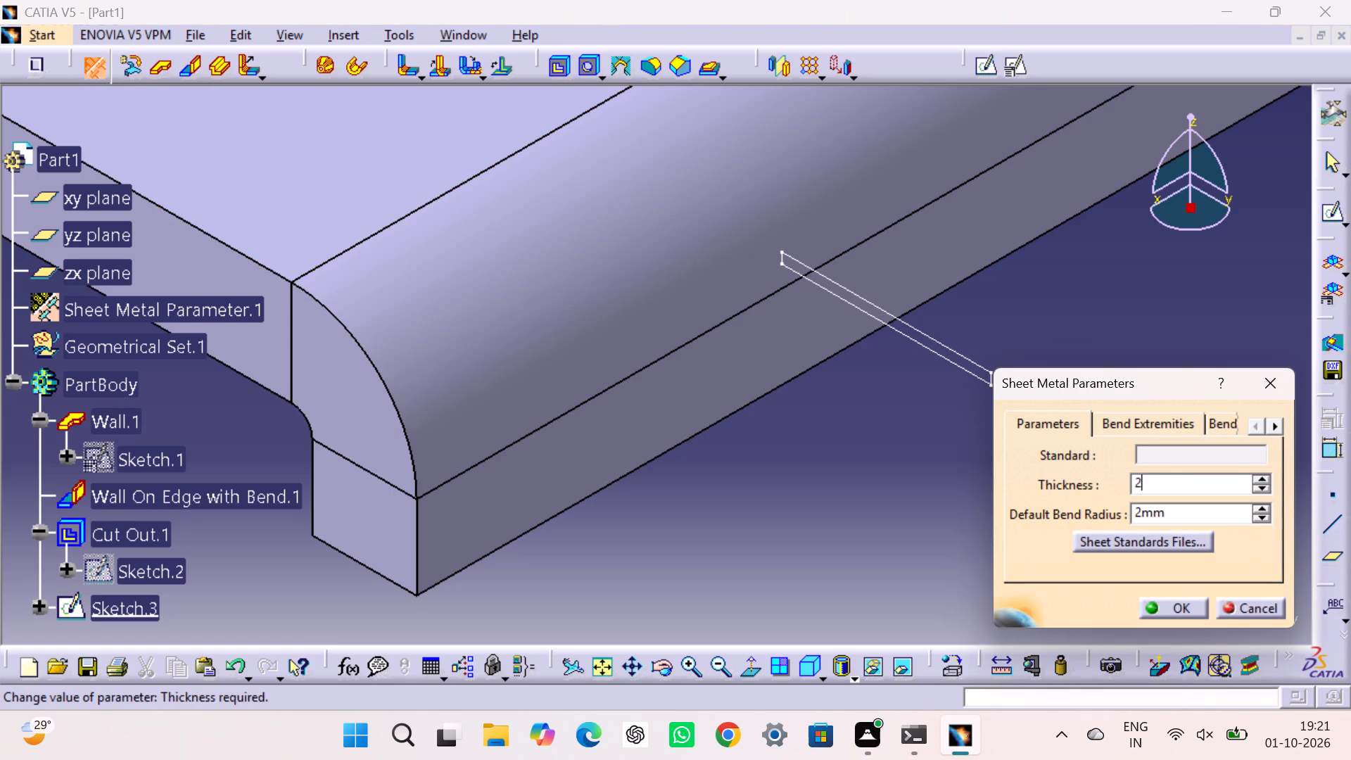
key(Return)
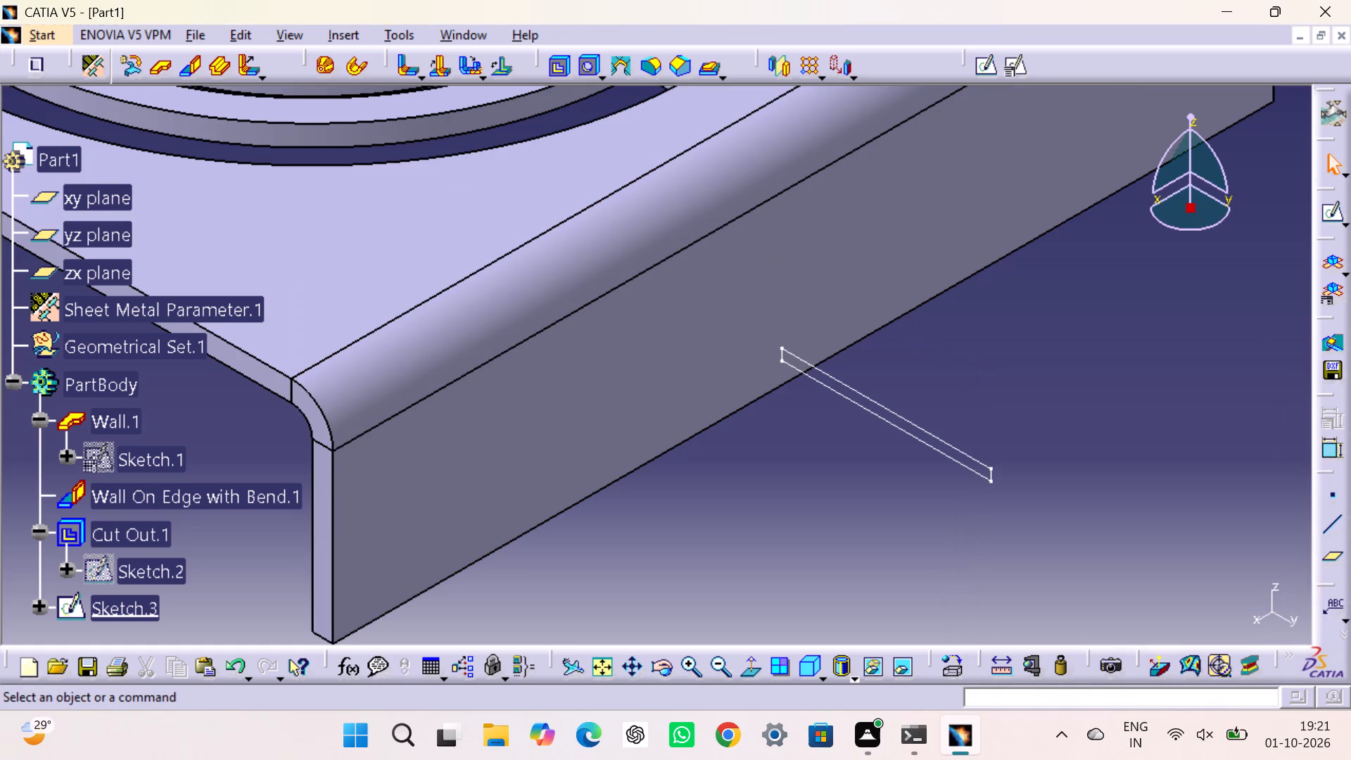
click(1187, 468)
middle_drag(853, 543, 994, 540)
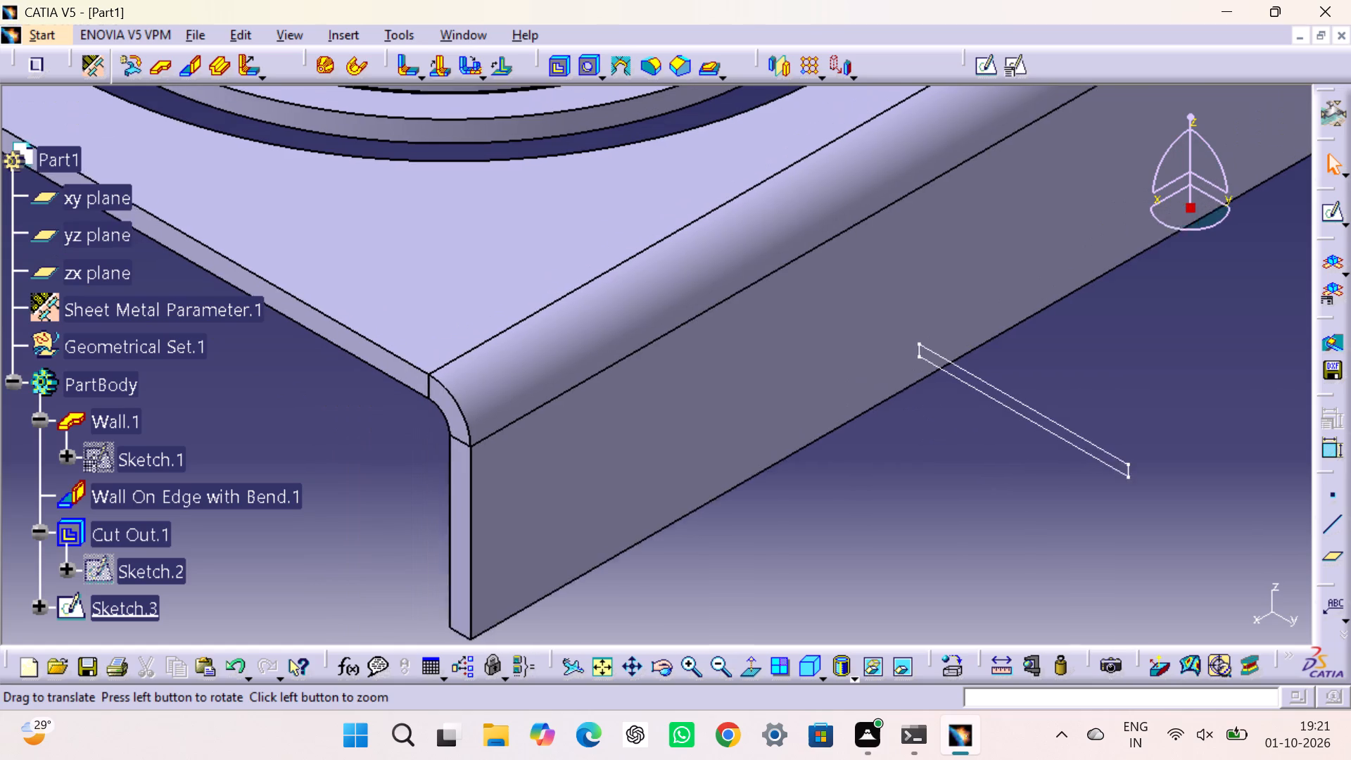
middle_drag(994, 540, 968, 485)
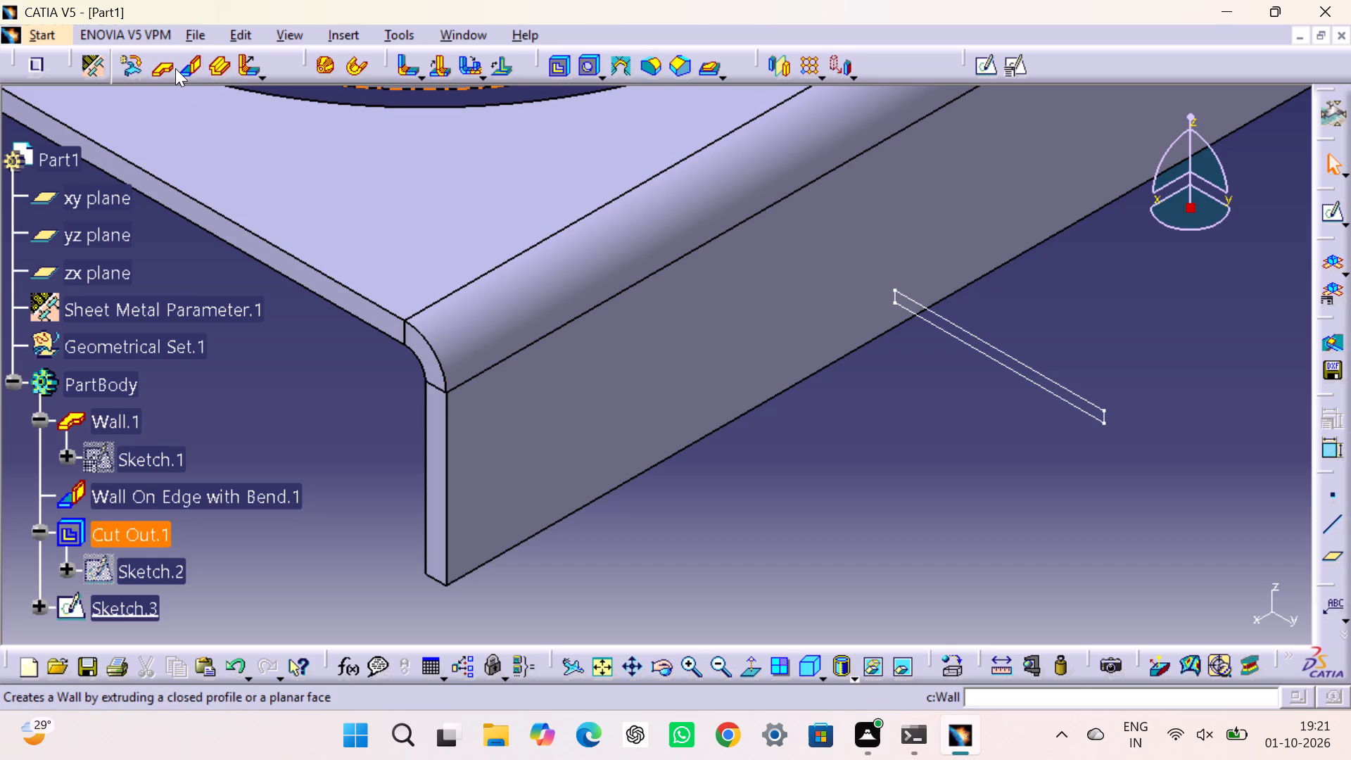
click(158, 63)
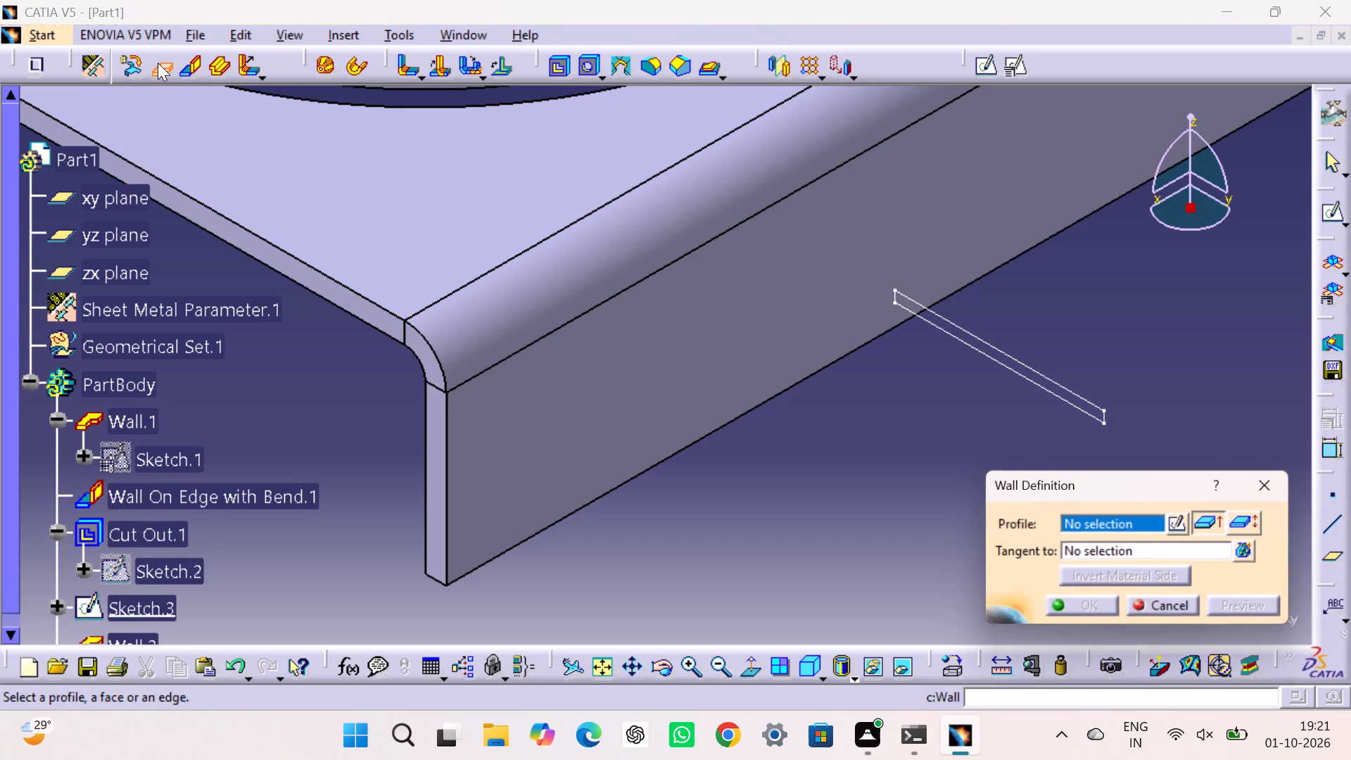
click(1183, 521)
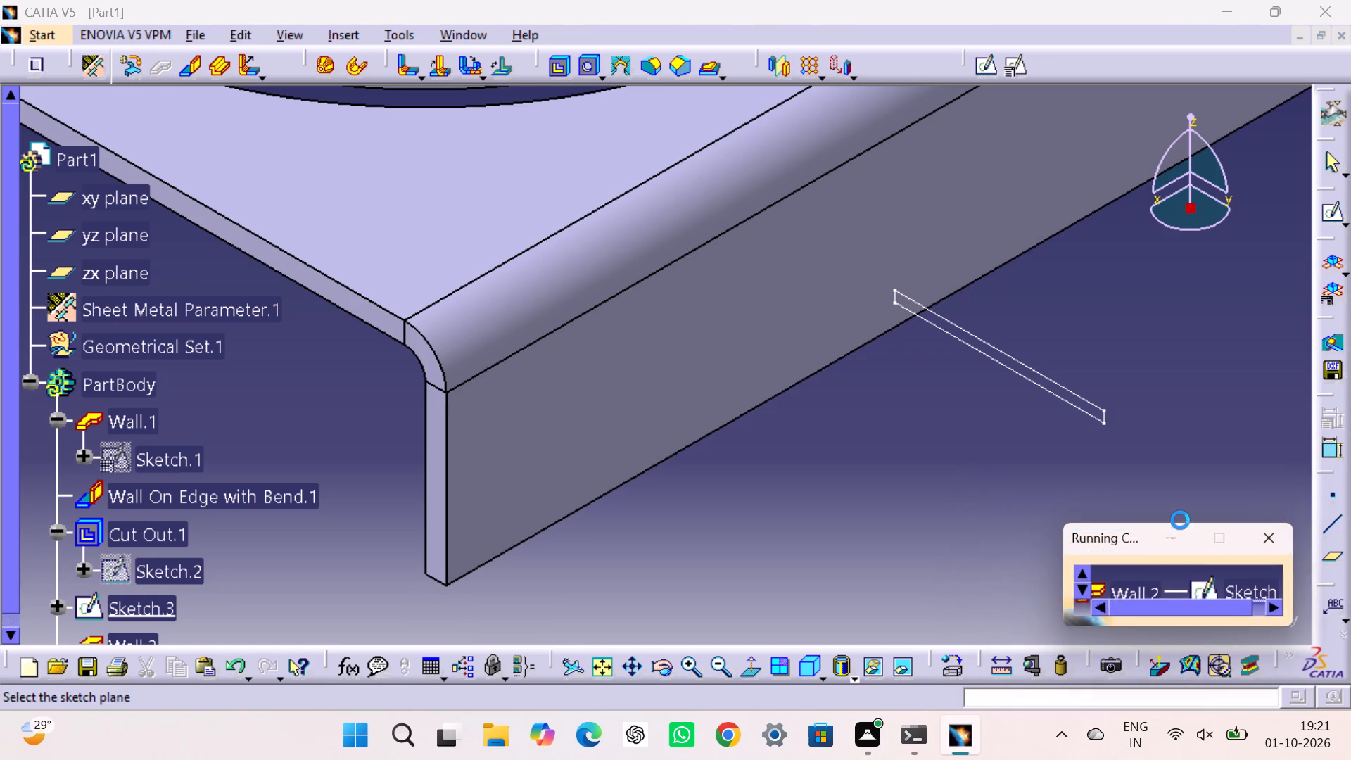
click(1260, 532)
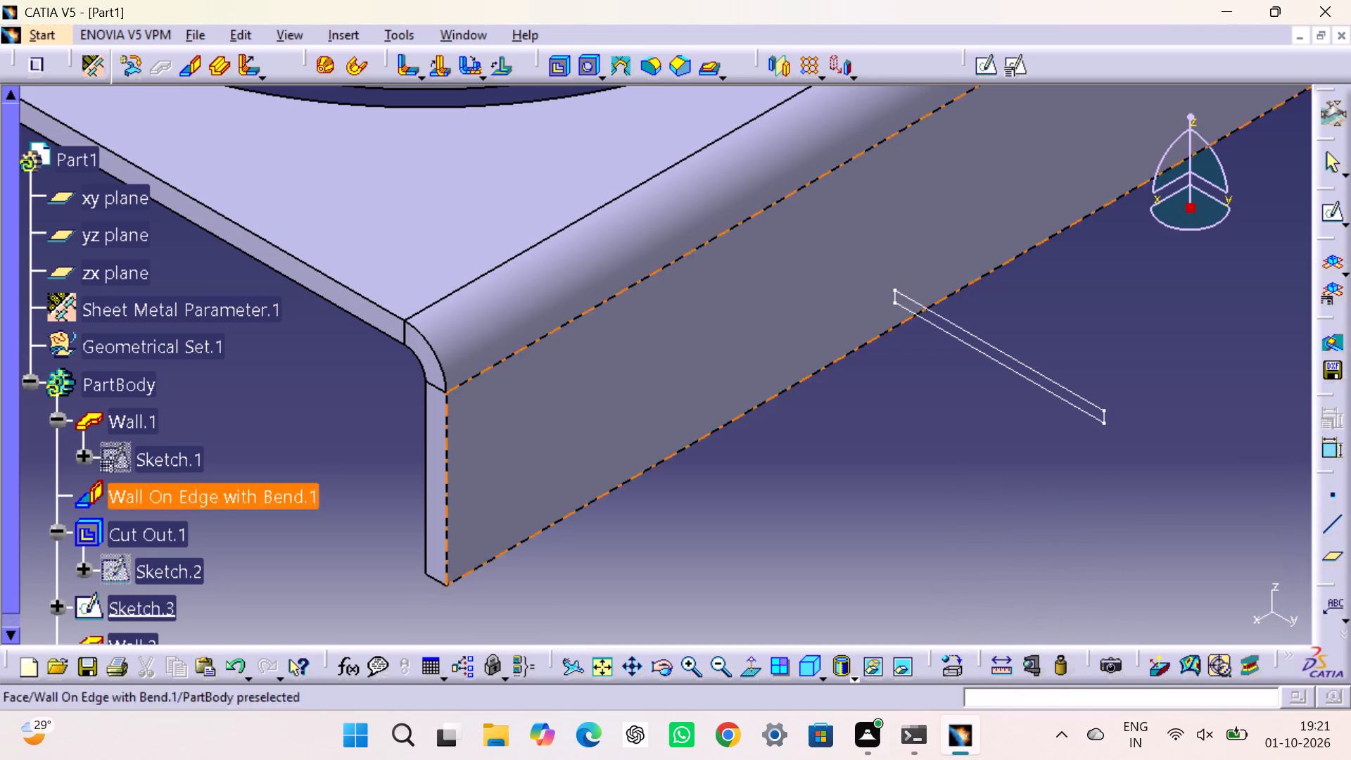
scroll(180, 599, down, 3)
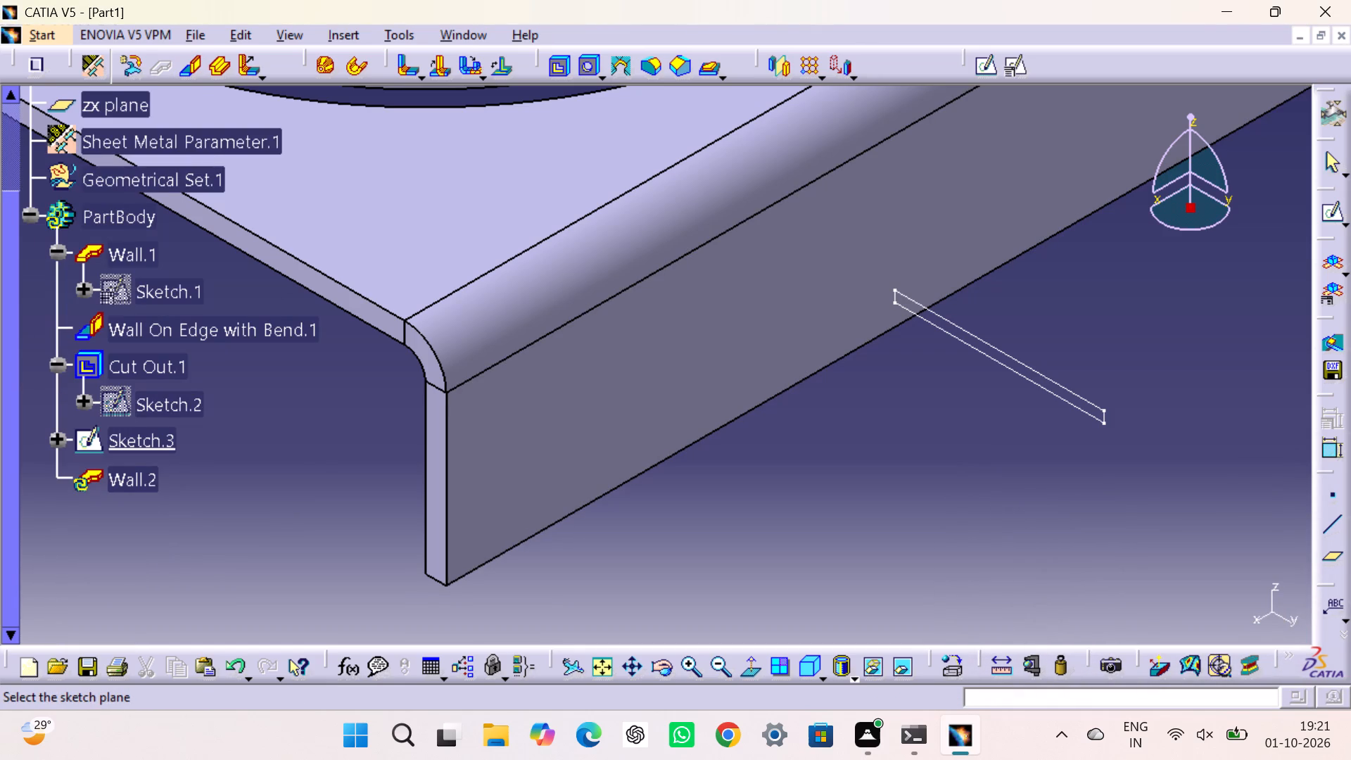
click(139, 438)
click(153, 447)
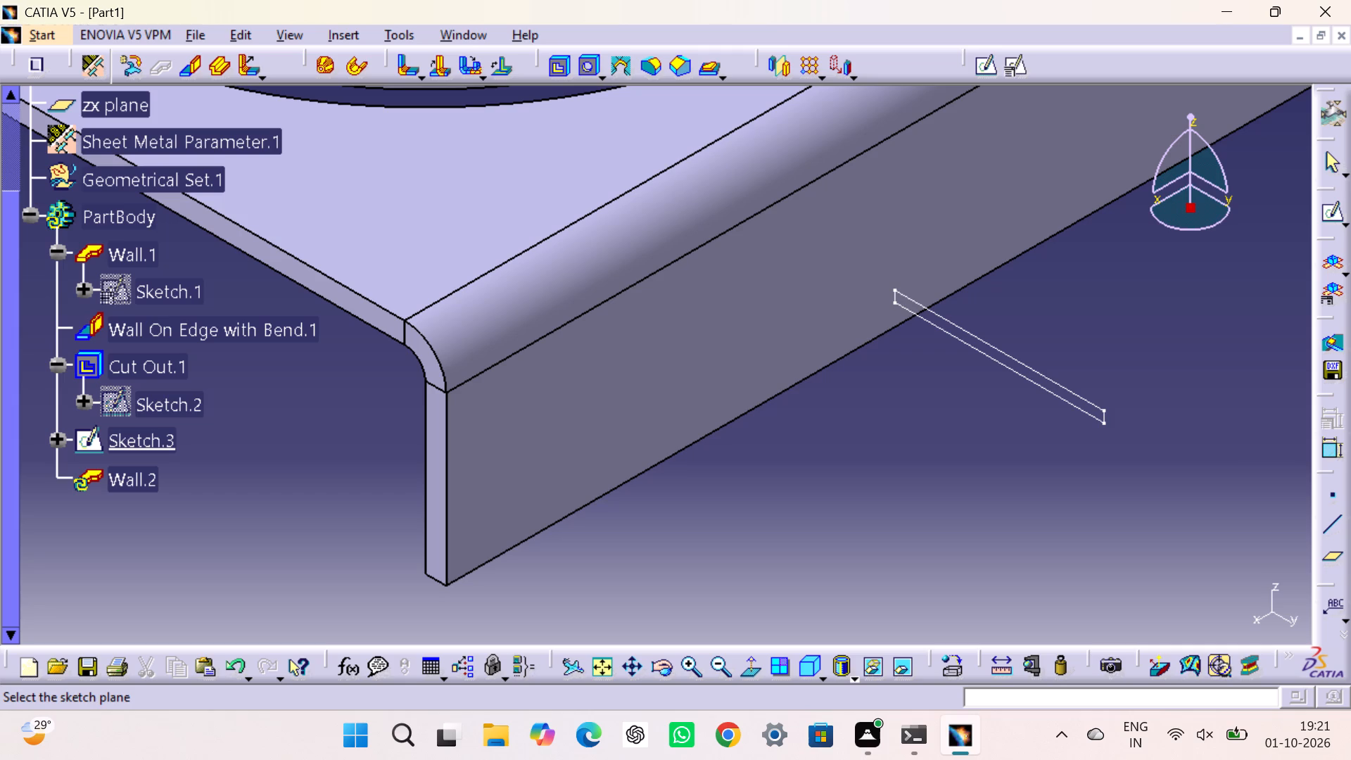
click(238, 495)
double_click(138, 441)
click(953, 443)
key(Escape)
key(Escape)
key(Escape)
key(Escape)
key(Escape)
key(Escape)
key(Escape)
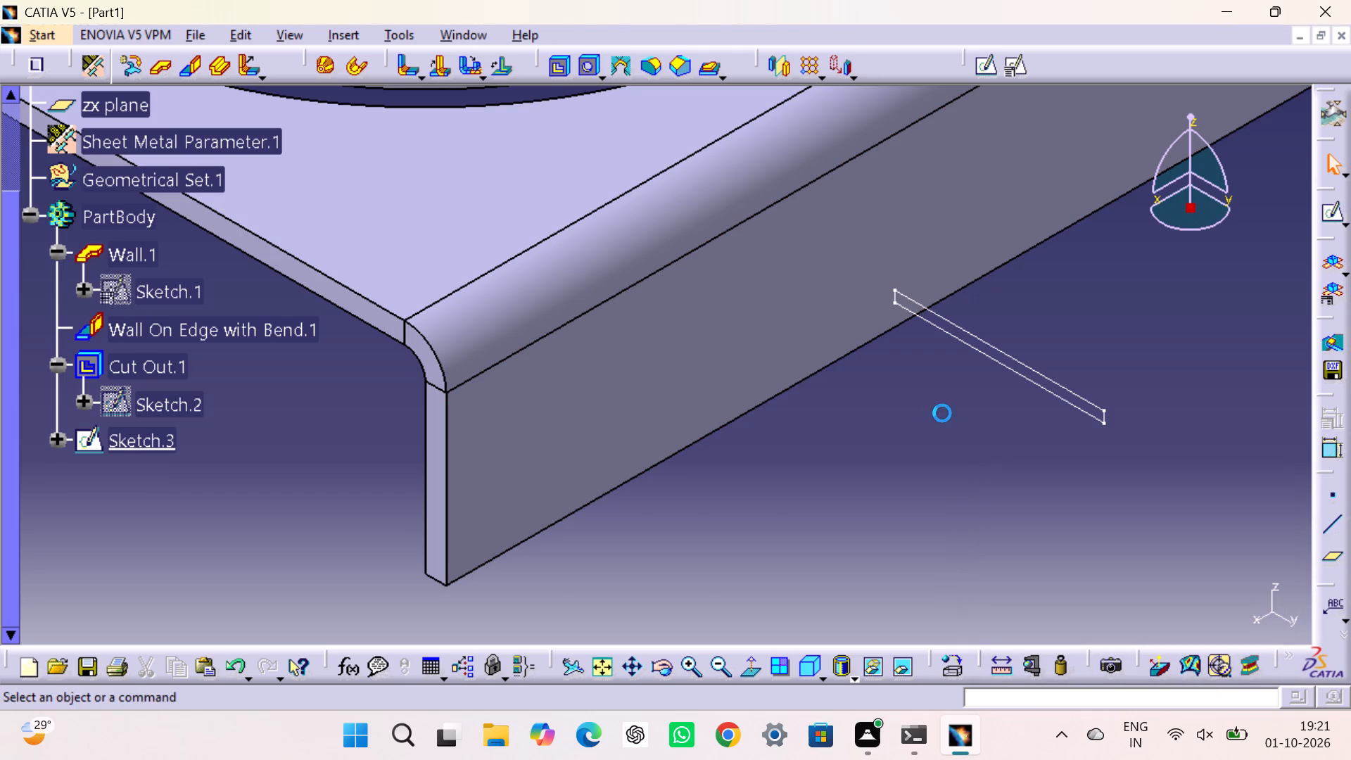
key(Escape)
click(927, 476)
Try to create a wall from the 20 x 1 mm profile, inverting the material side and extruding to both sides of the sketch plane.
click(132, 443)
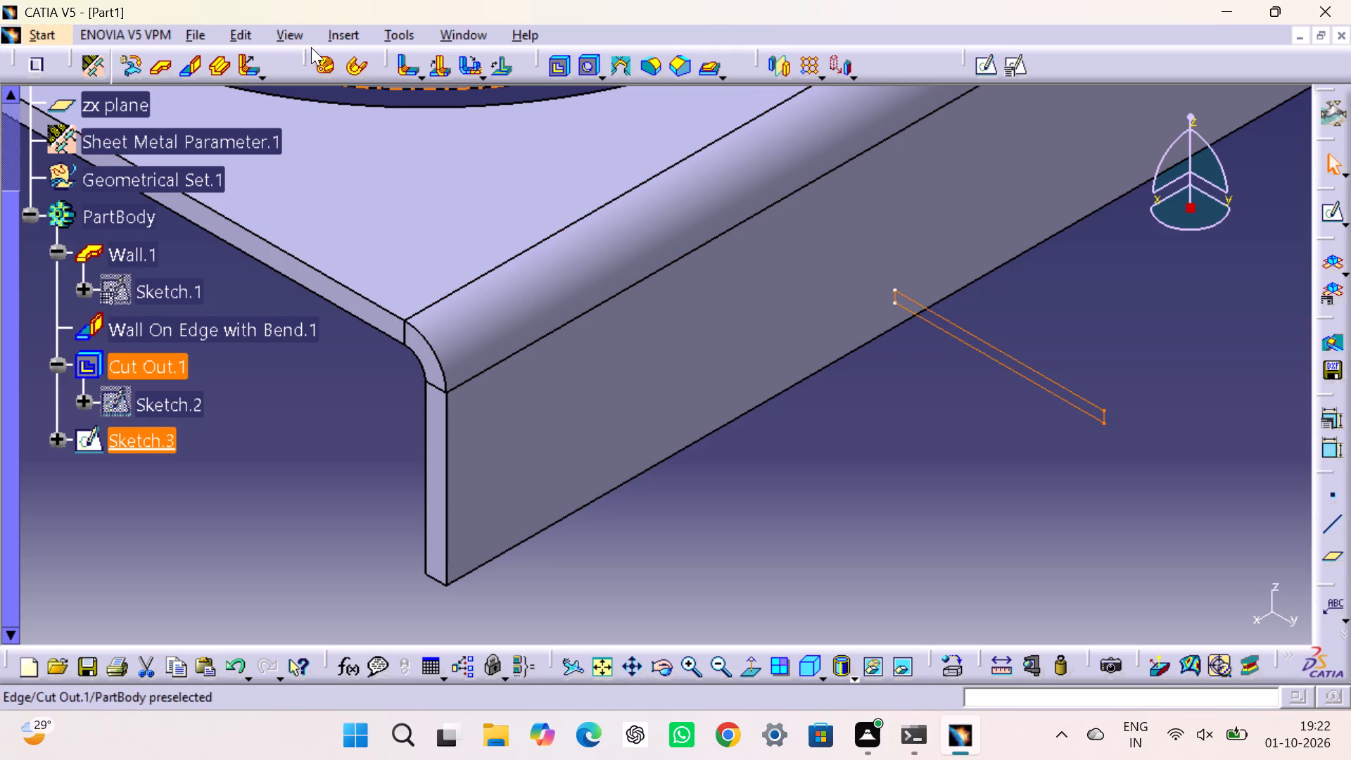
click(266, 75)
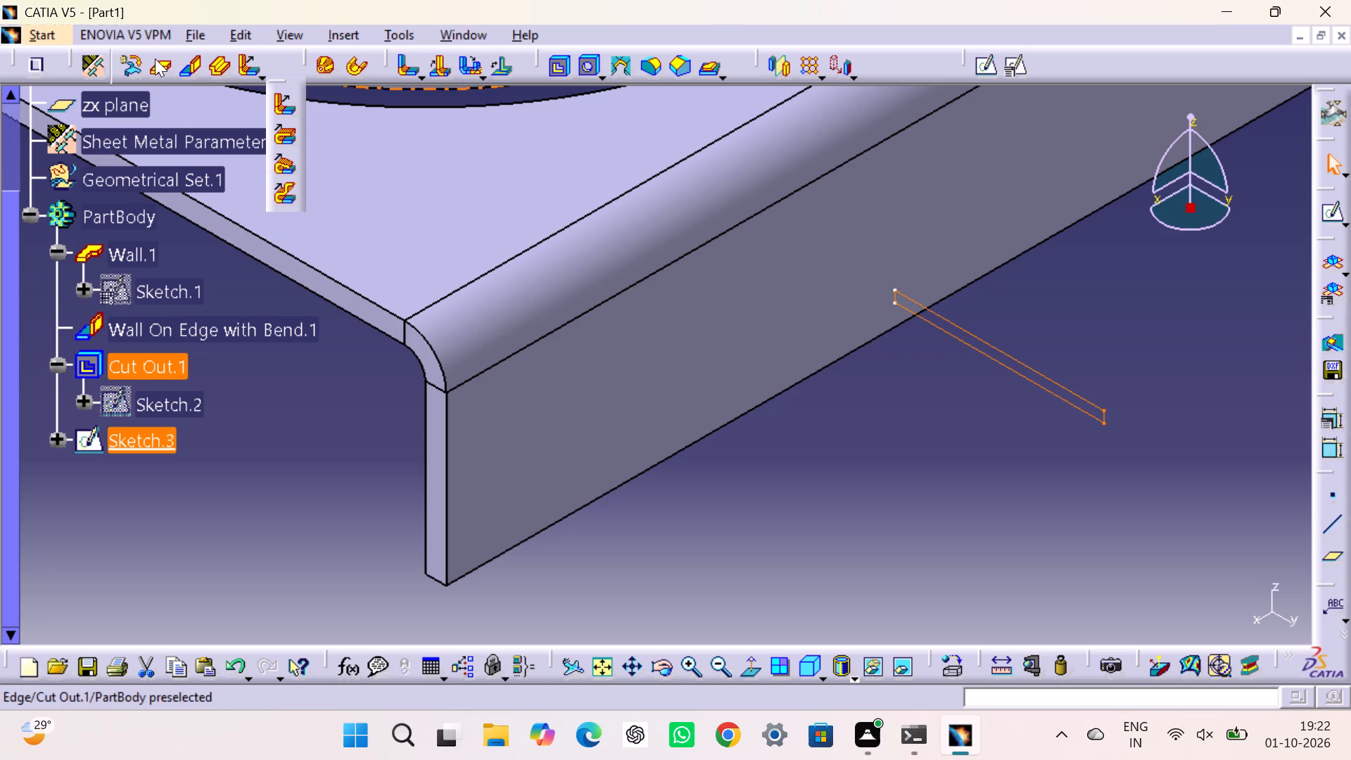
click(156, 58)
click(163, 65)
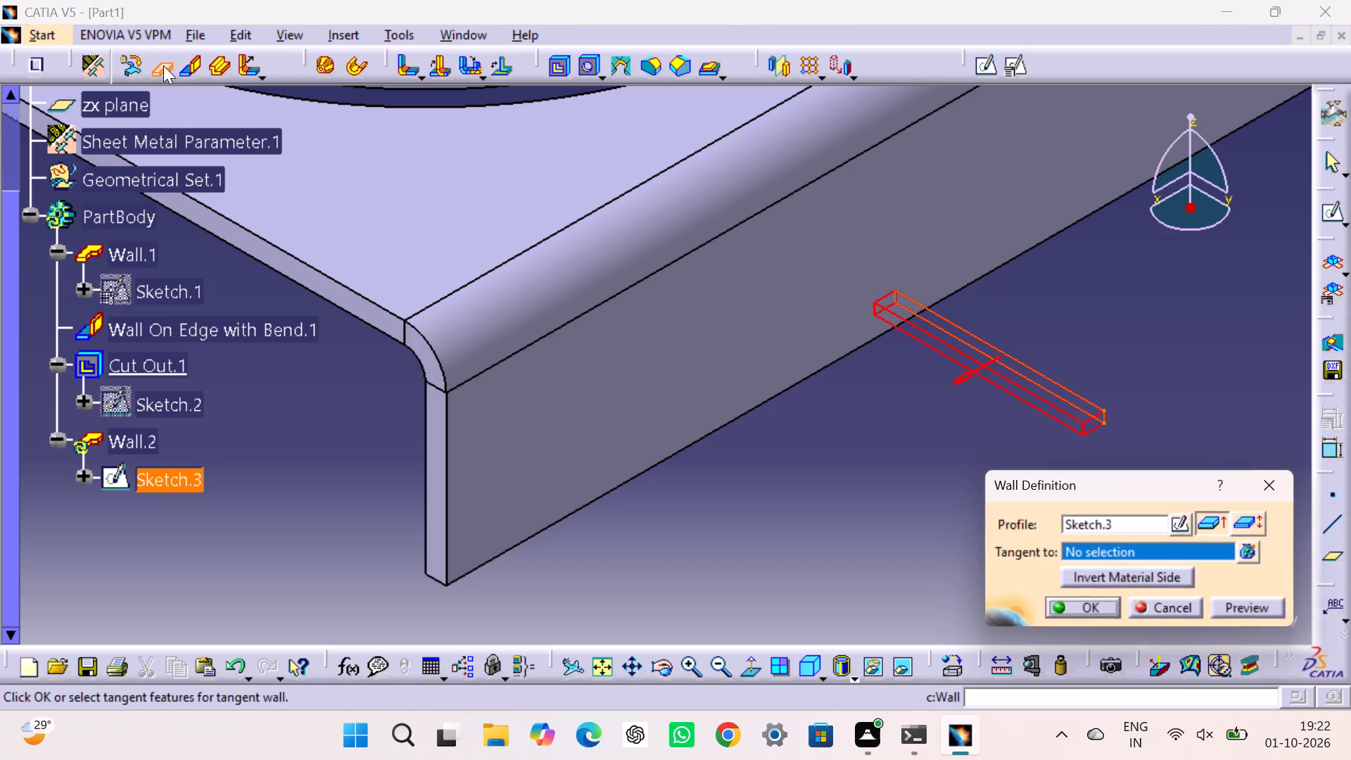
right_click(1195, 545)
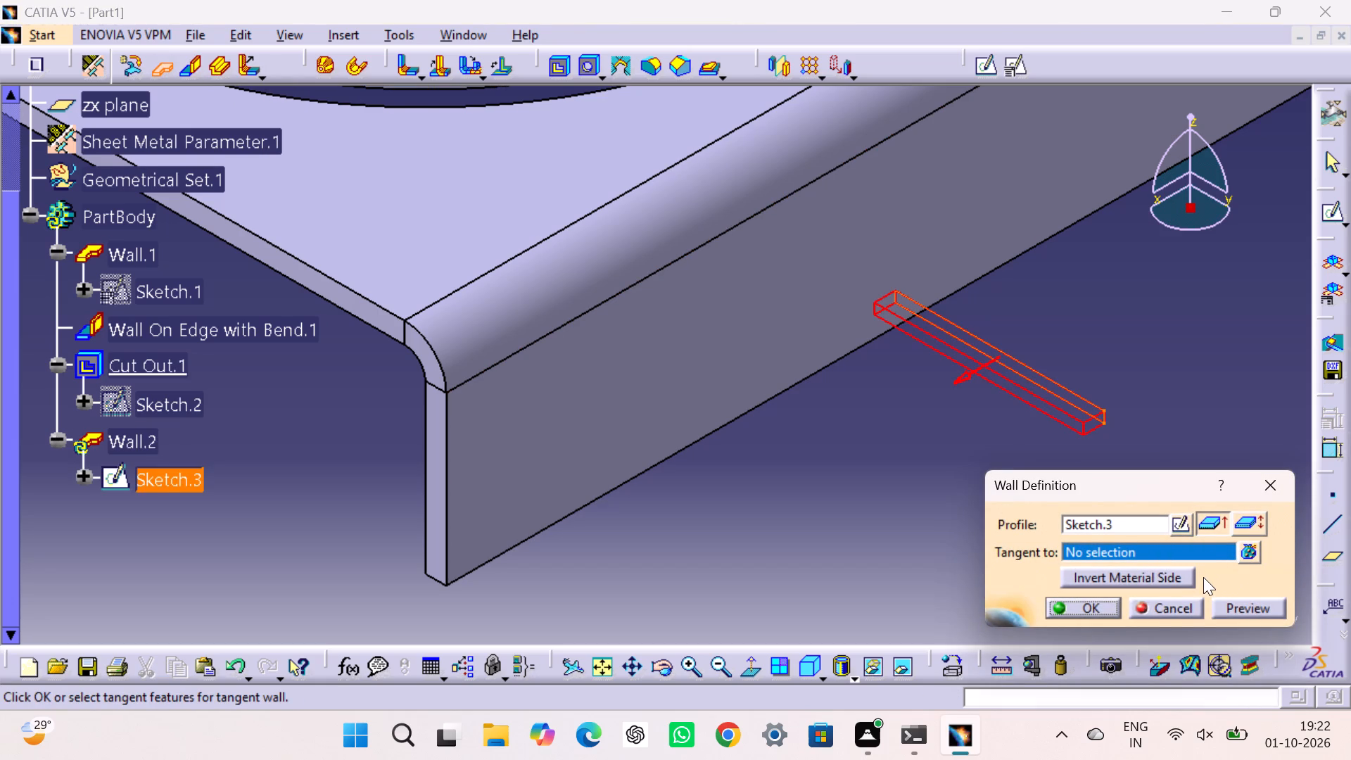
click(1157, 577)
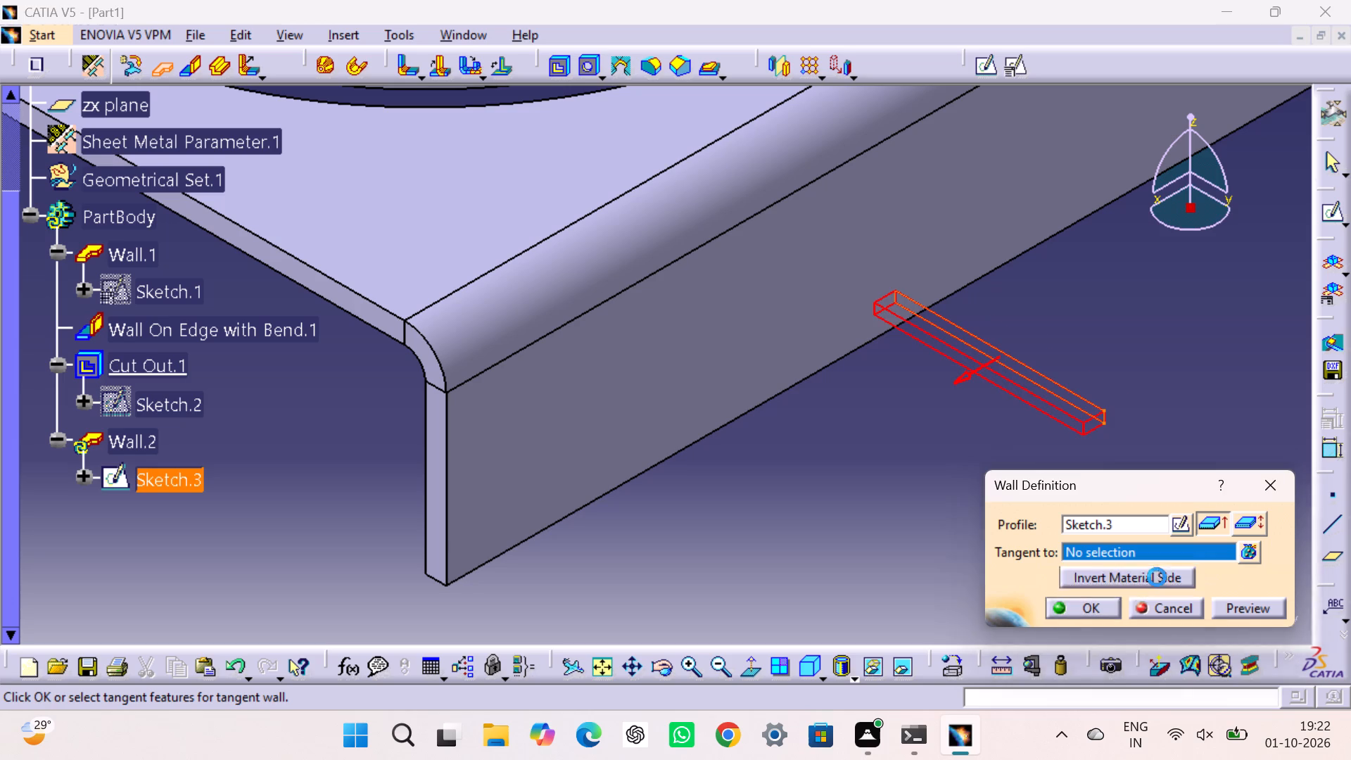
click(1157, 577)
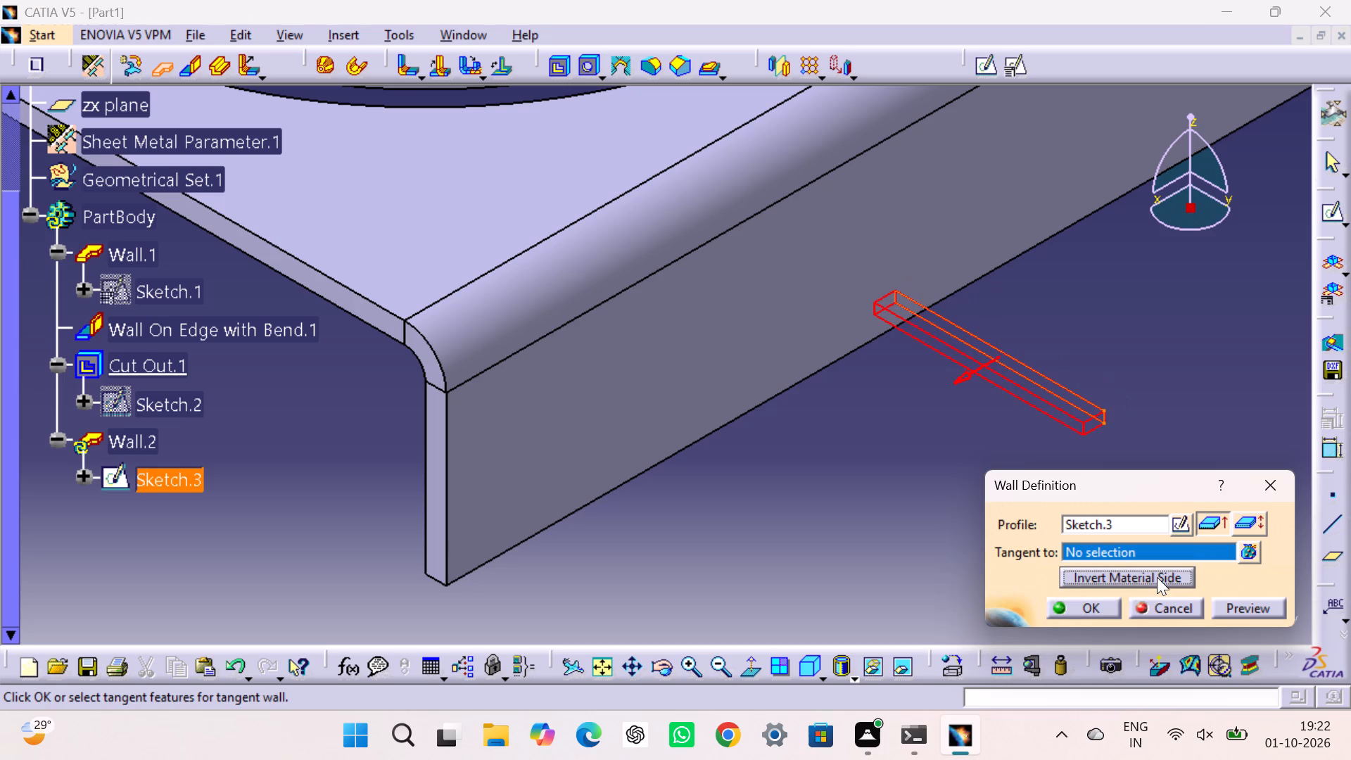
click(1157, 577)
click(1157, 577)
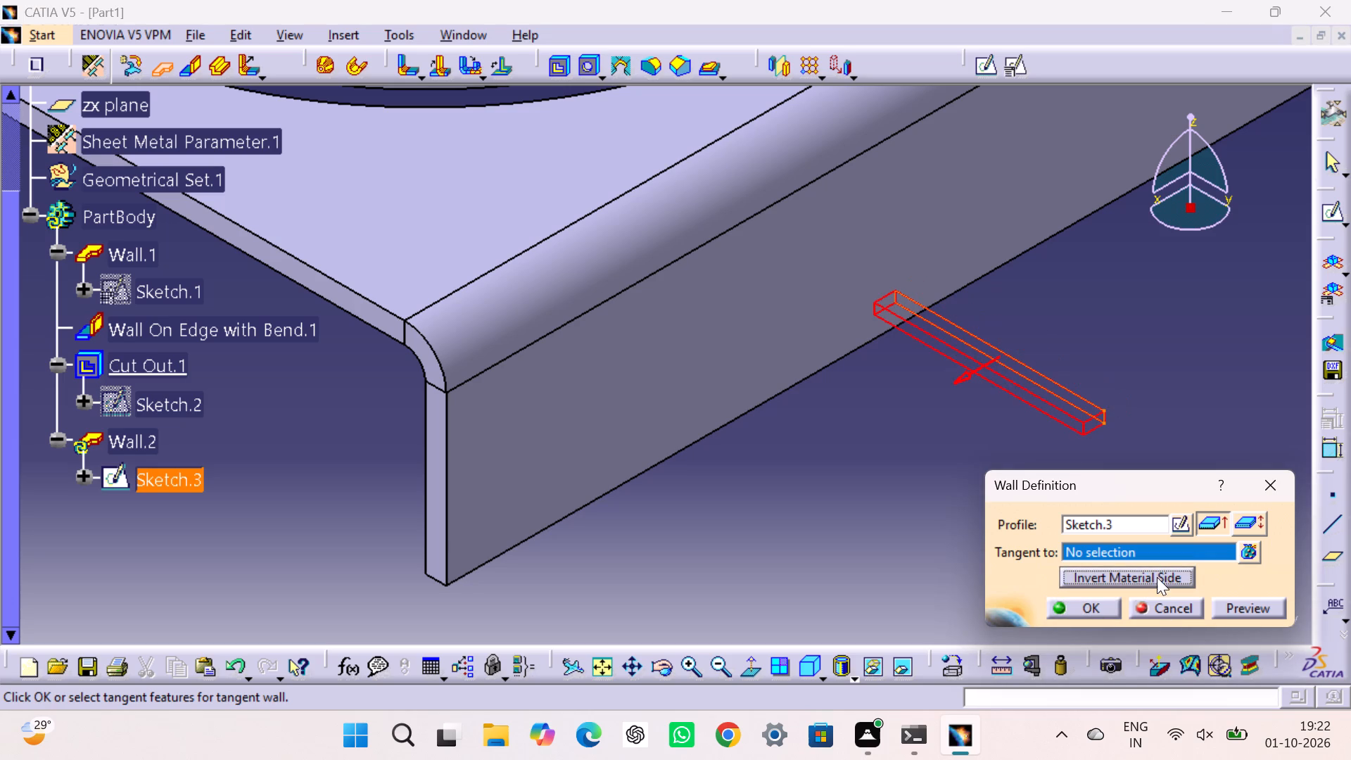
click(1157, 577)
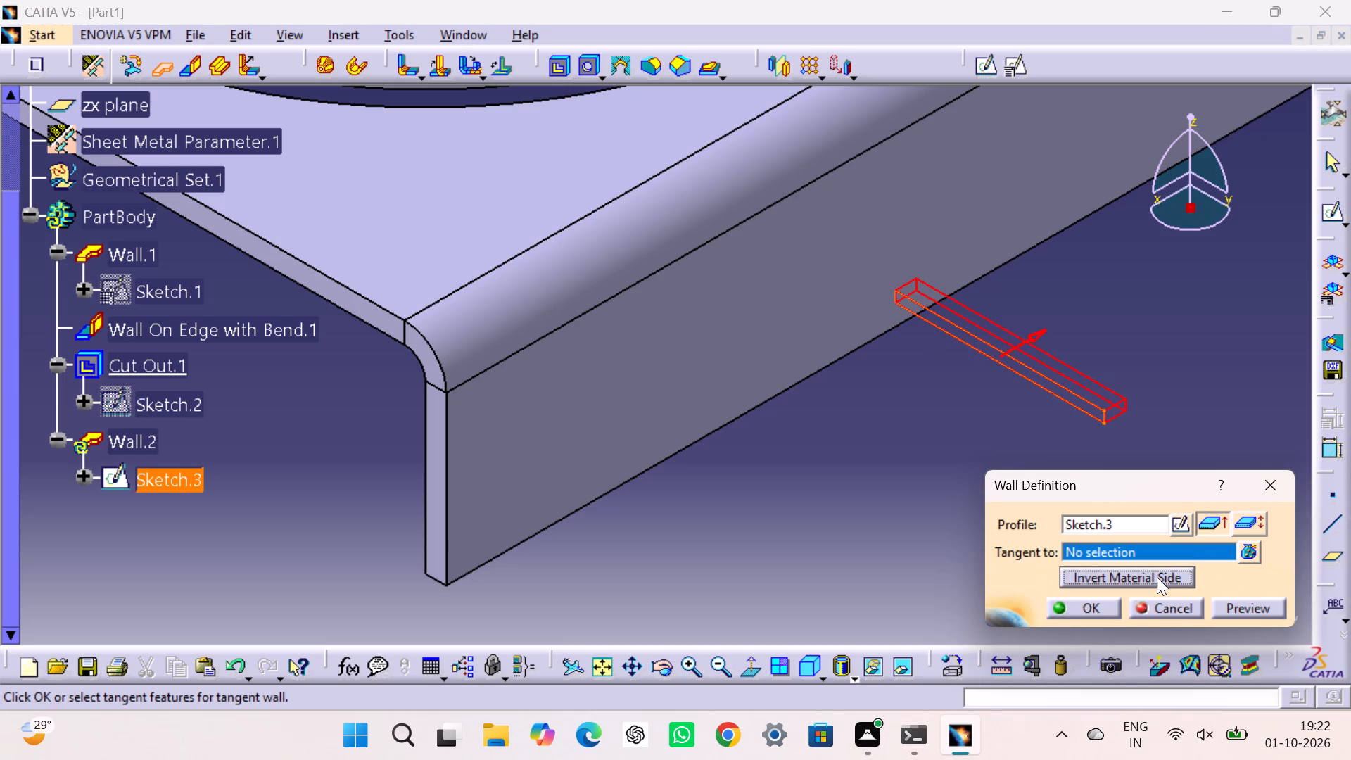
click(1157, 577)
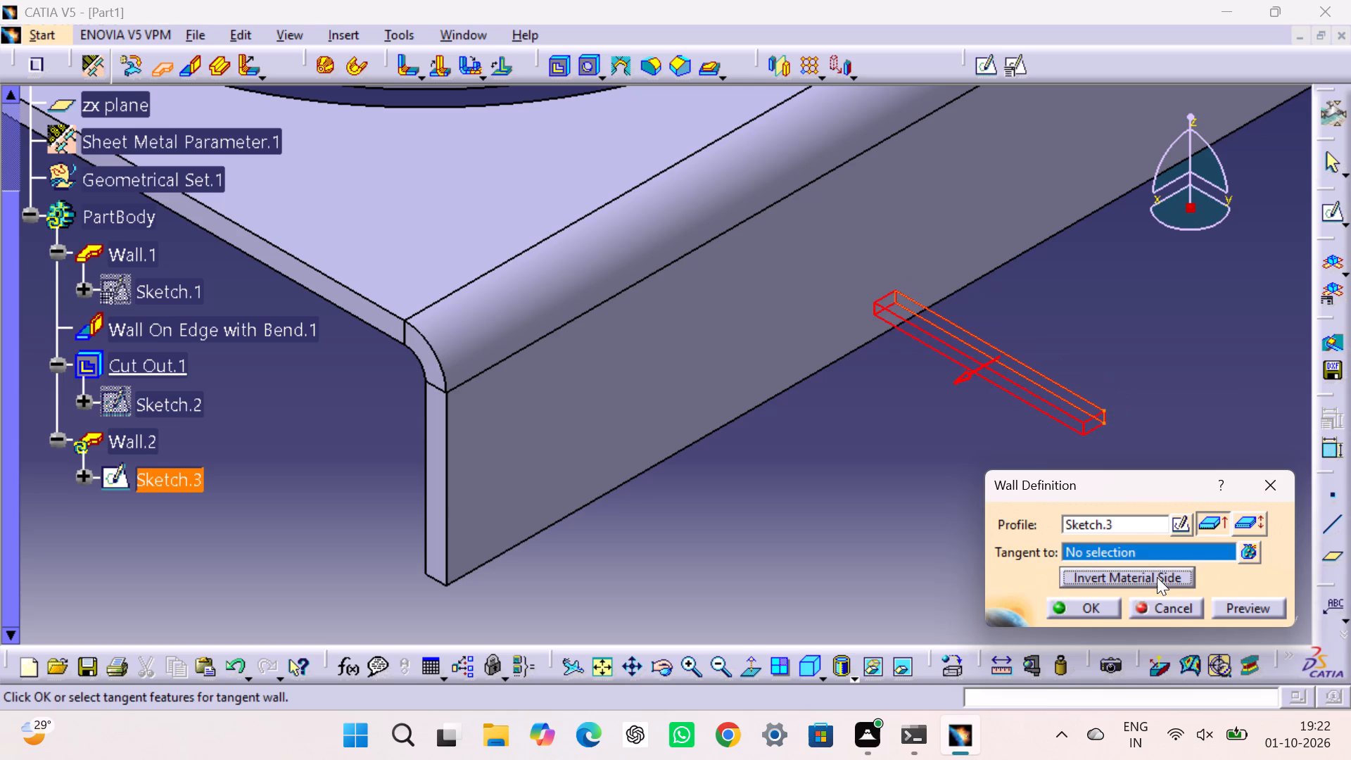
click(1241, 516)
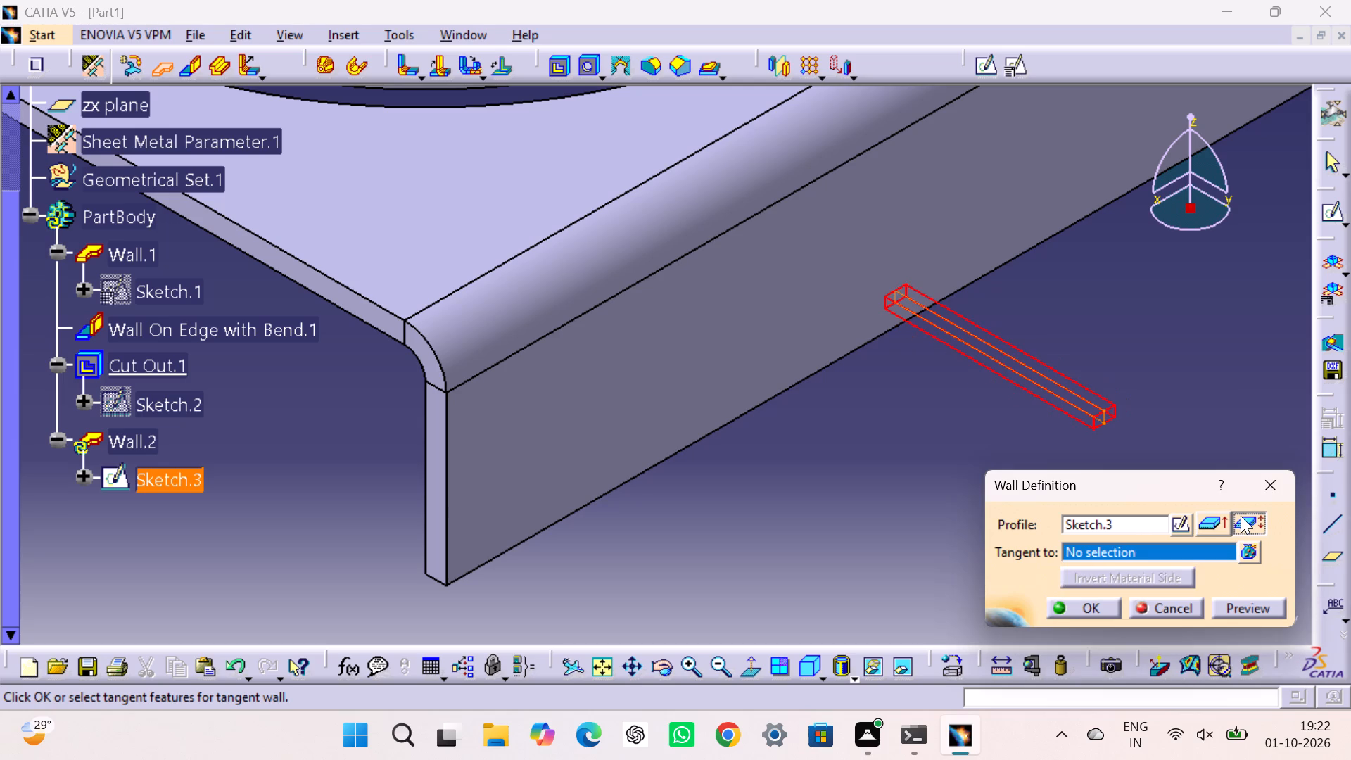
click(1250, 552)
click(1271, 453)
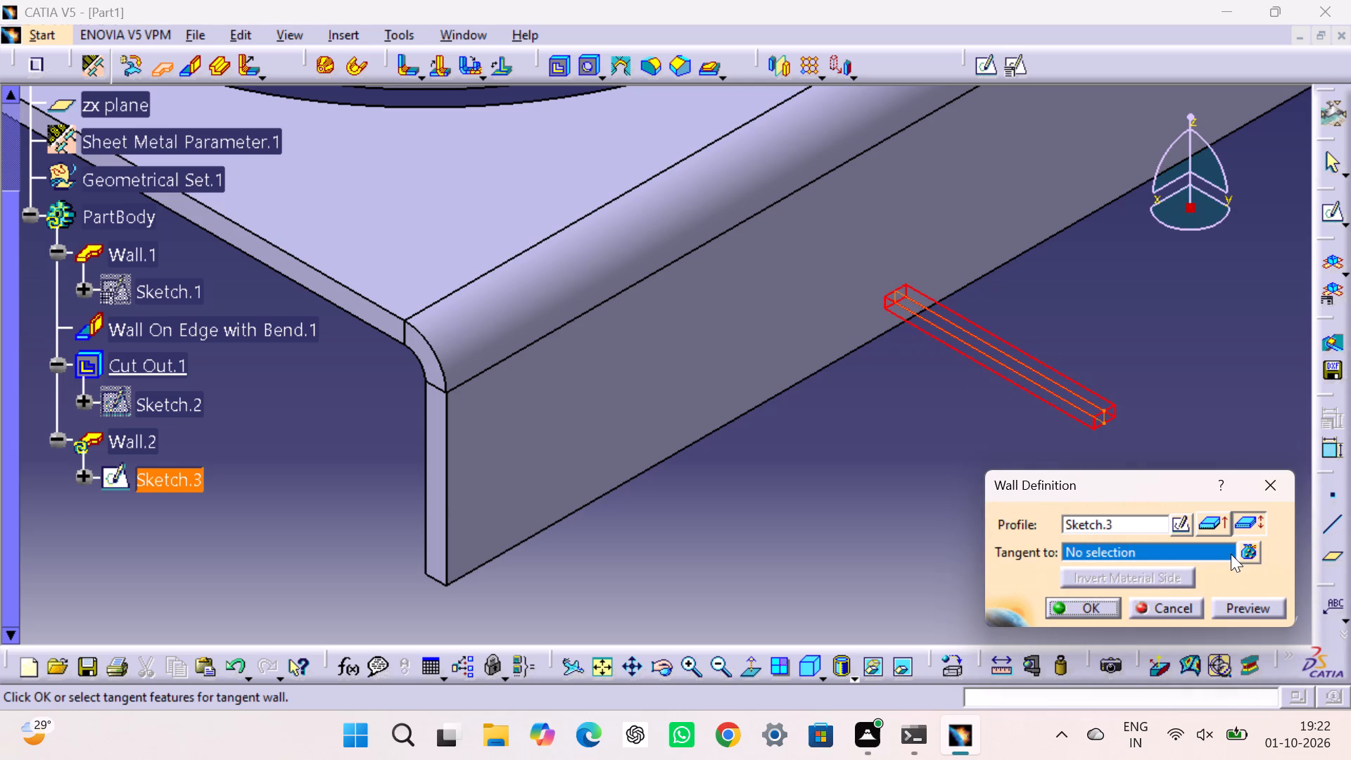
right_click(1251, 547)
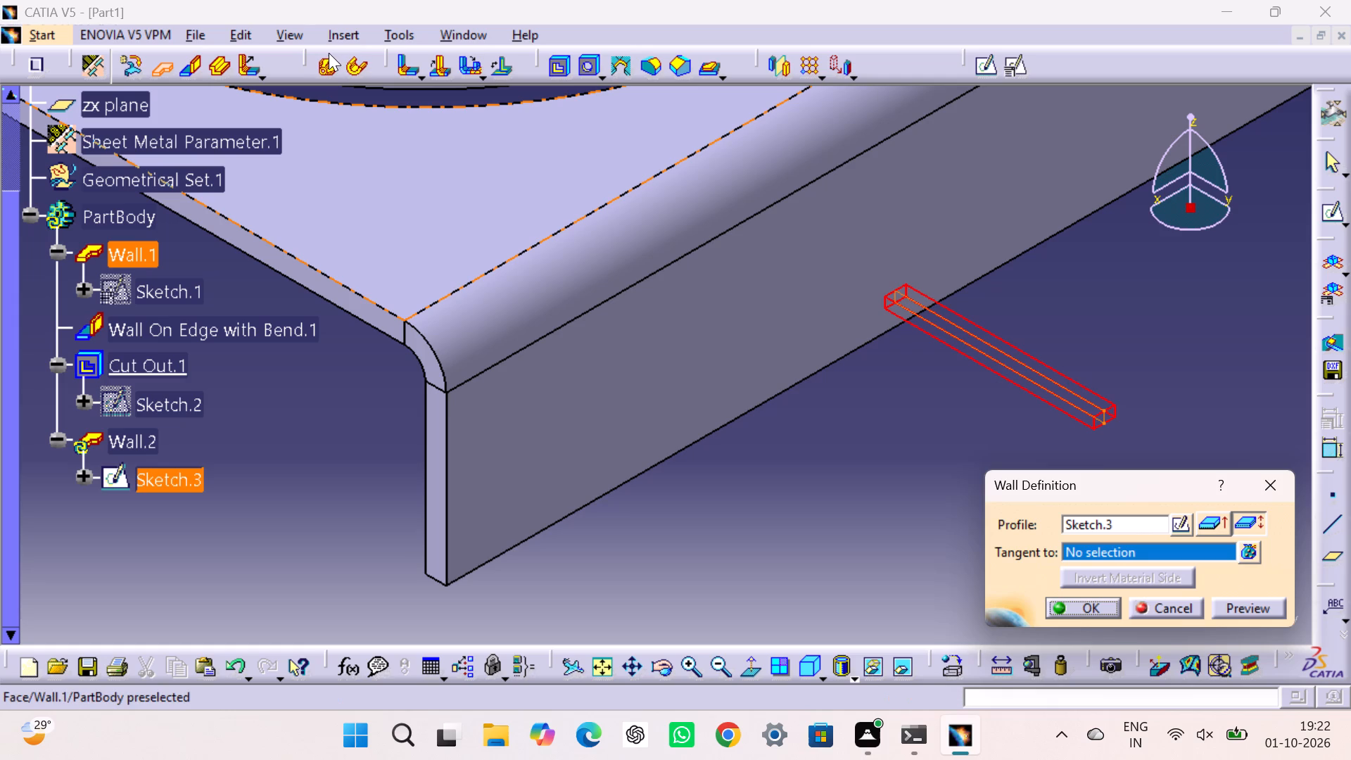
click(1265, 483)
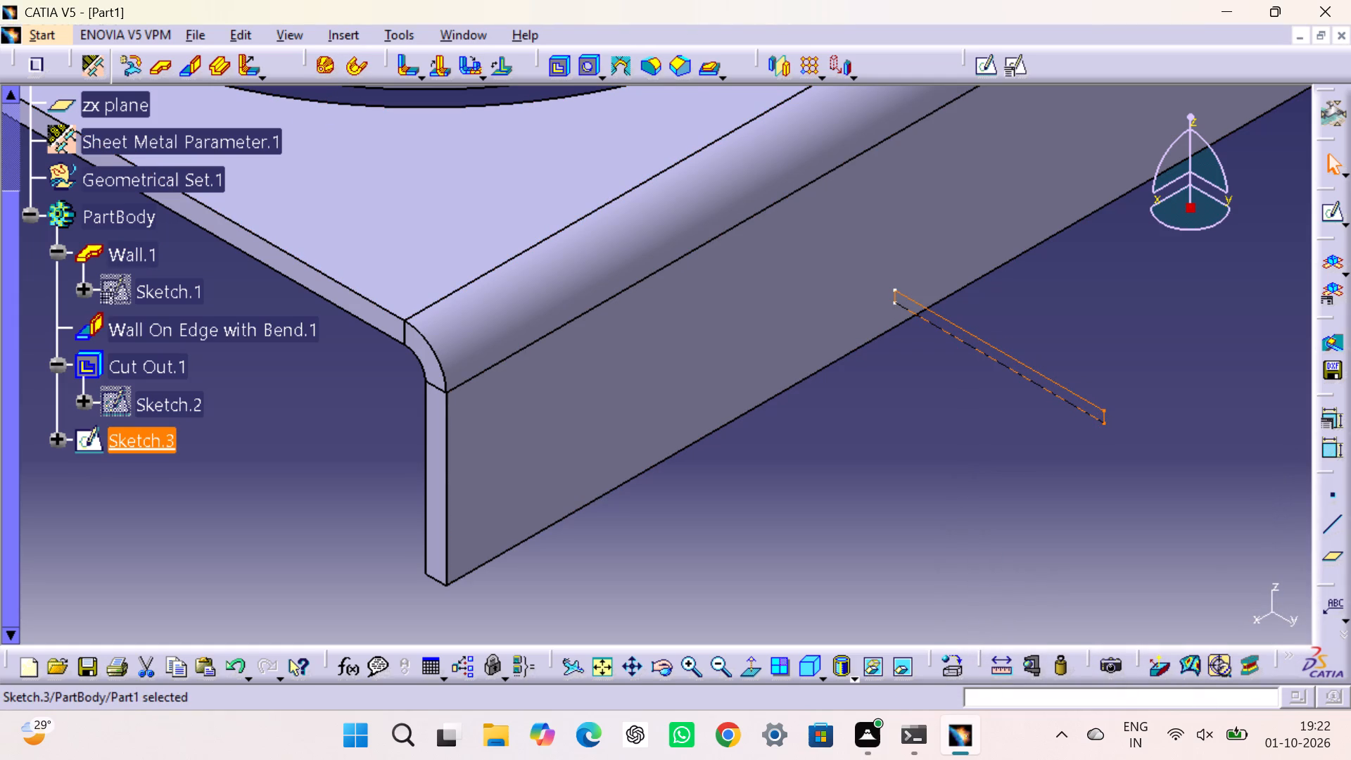
Switch to the Part Design workbench, keeping the 20 x 1 mm profile sketch selected.
right_click(1001, 356)
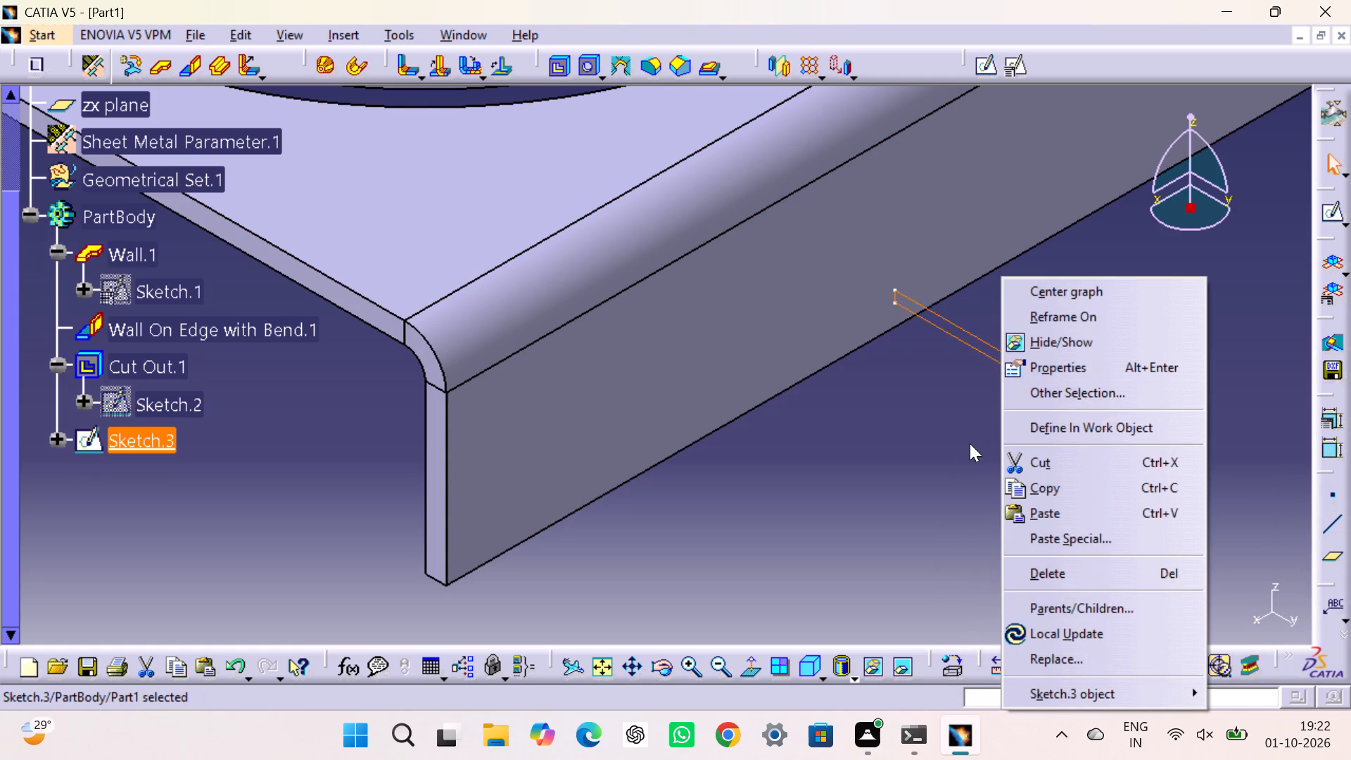
click(968, 445)
click(34, 37)
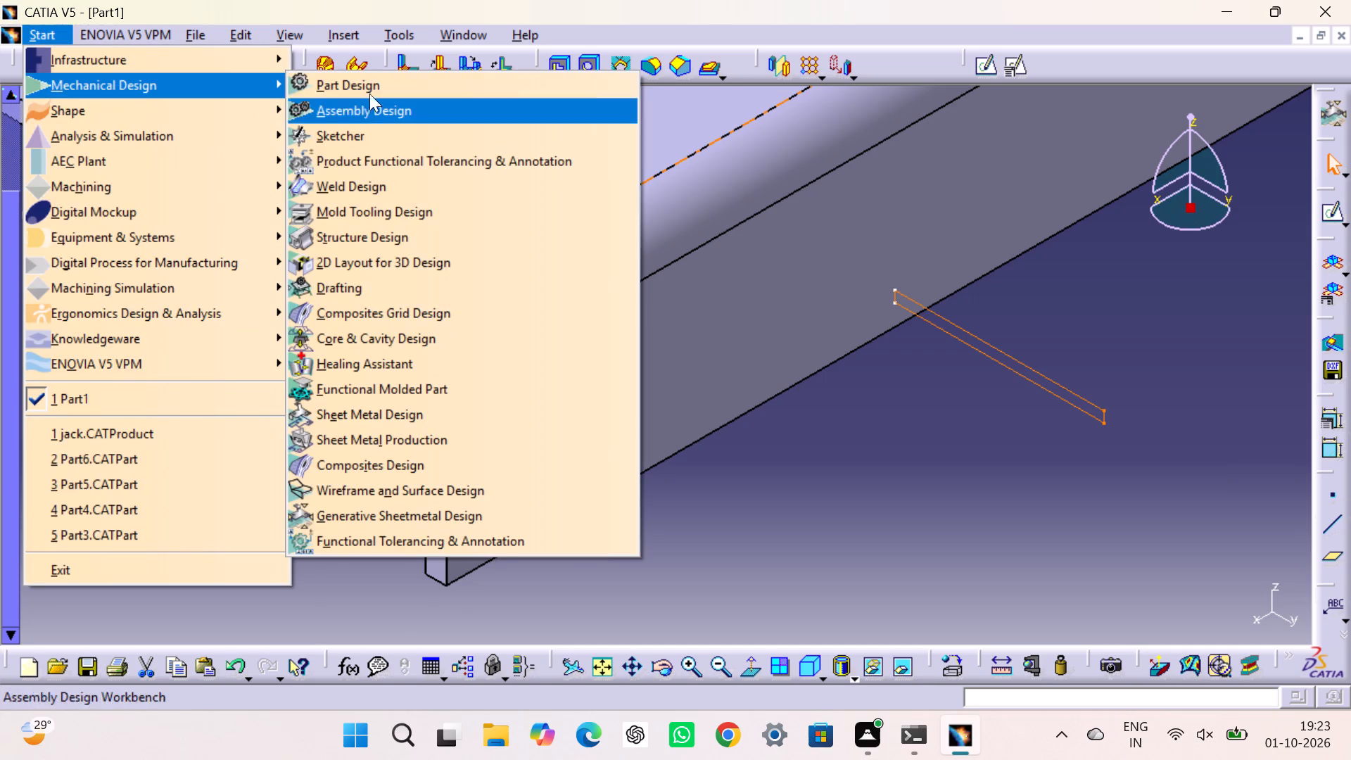
click(375, 88)
click(823, 424)
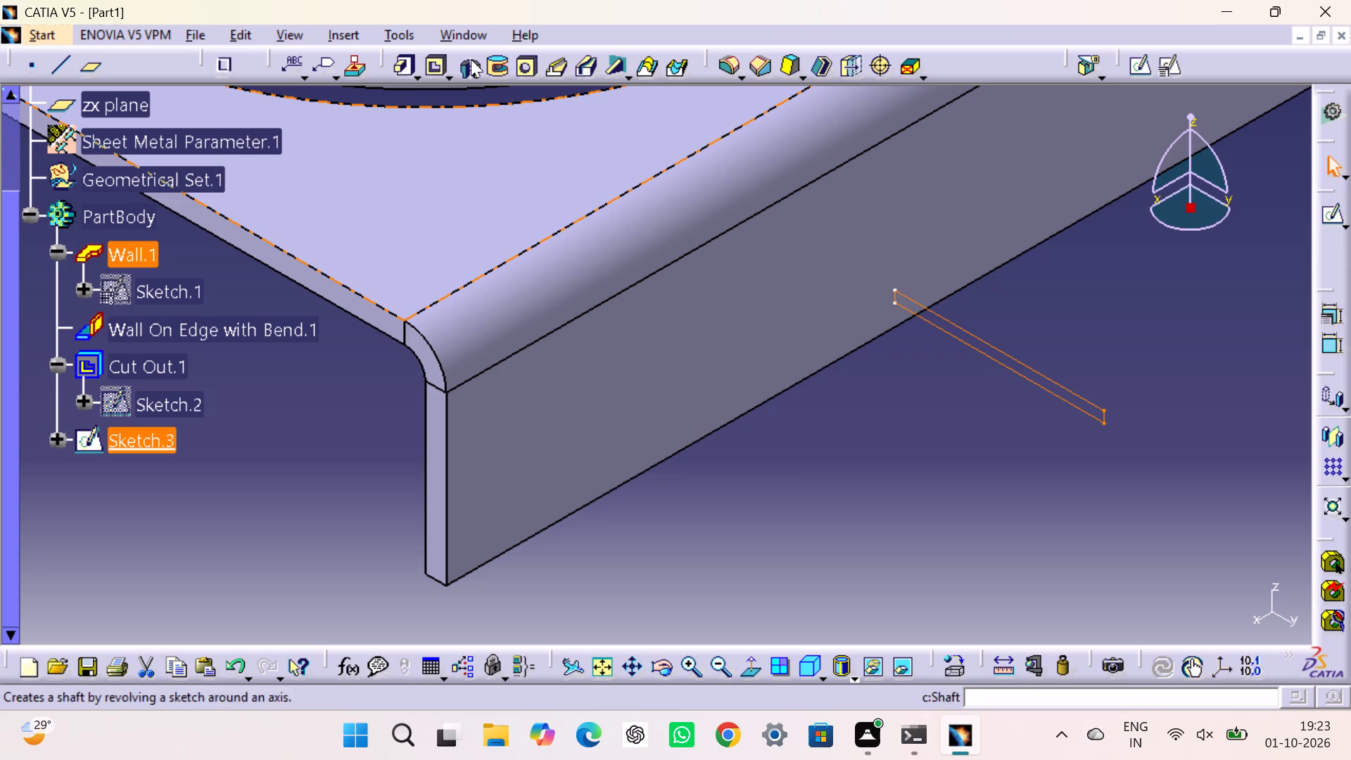
Pad the 20 x 1 mm profile sketch with a 10 mm length and mirrored extent.
click(396, 65)
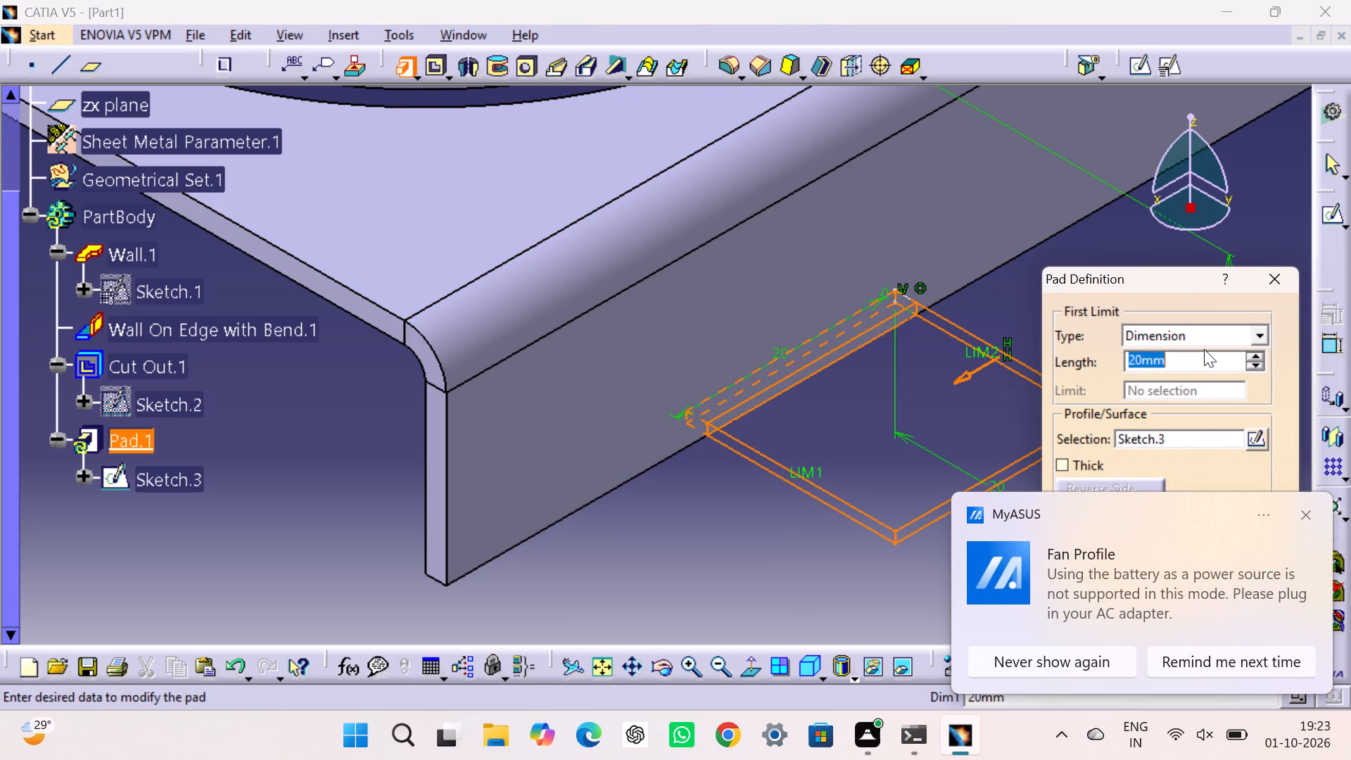
click(1305, 514)
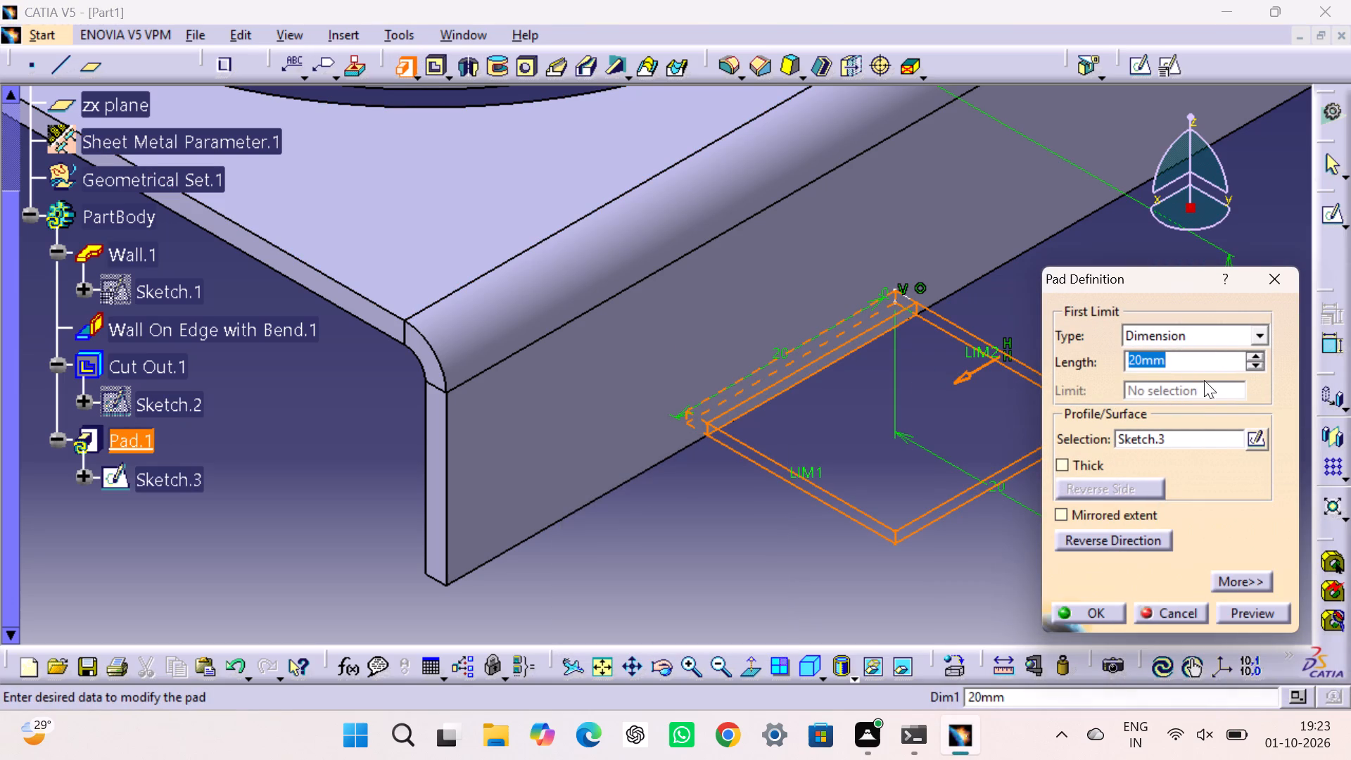
text(10)
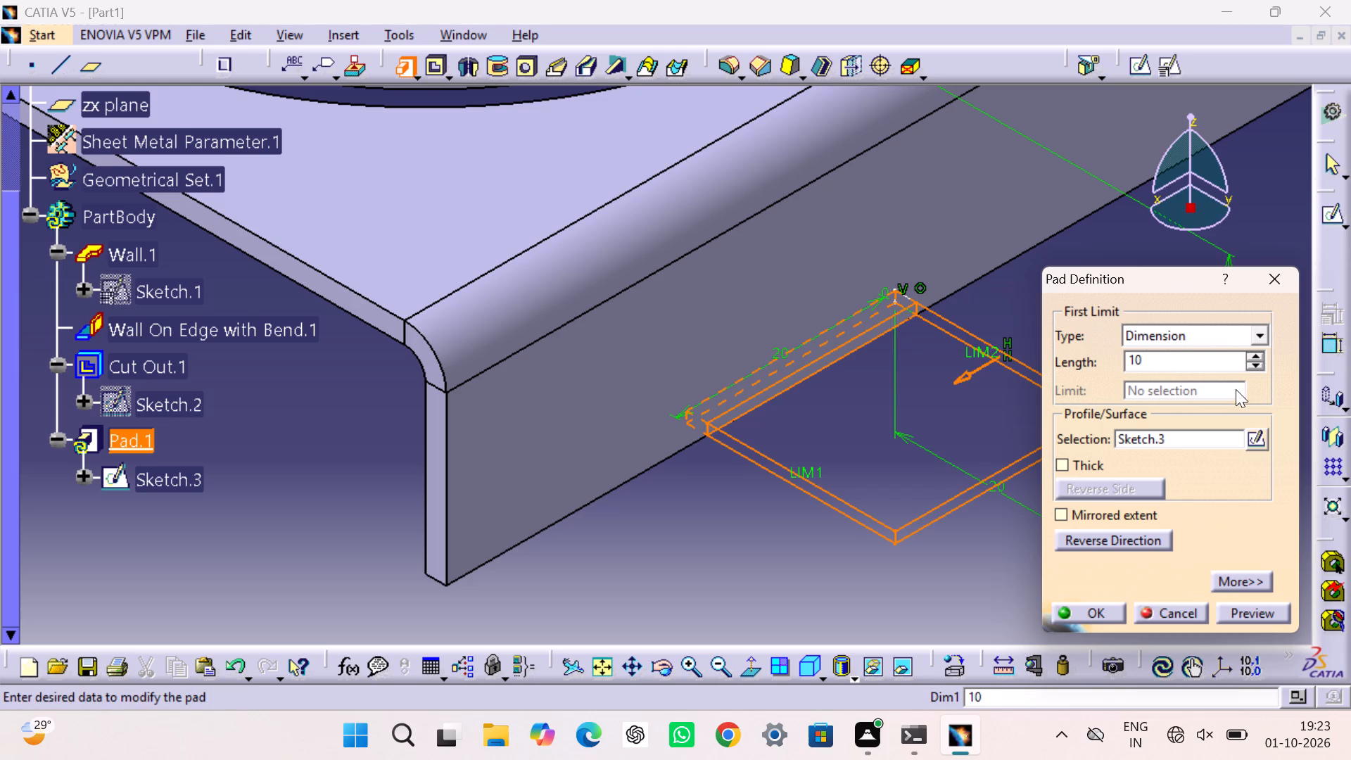
click(1263, 333)
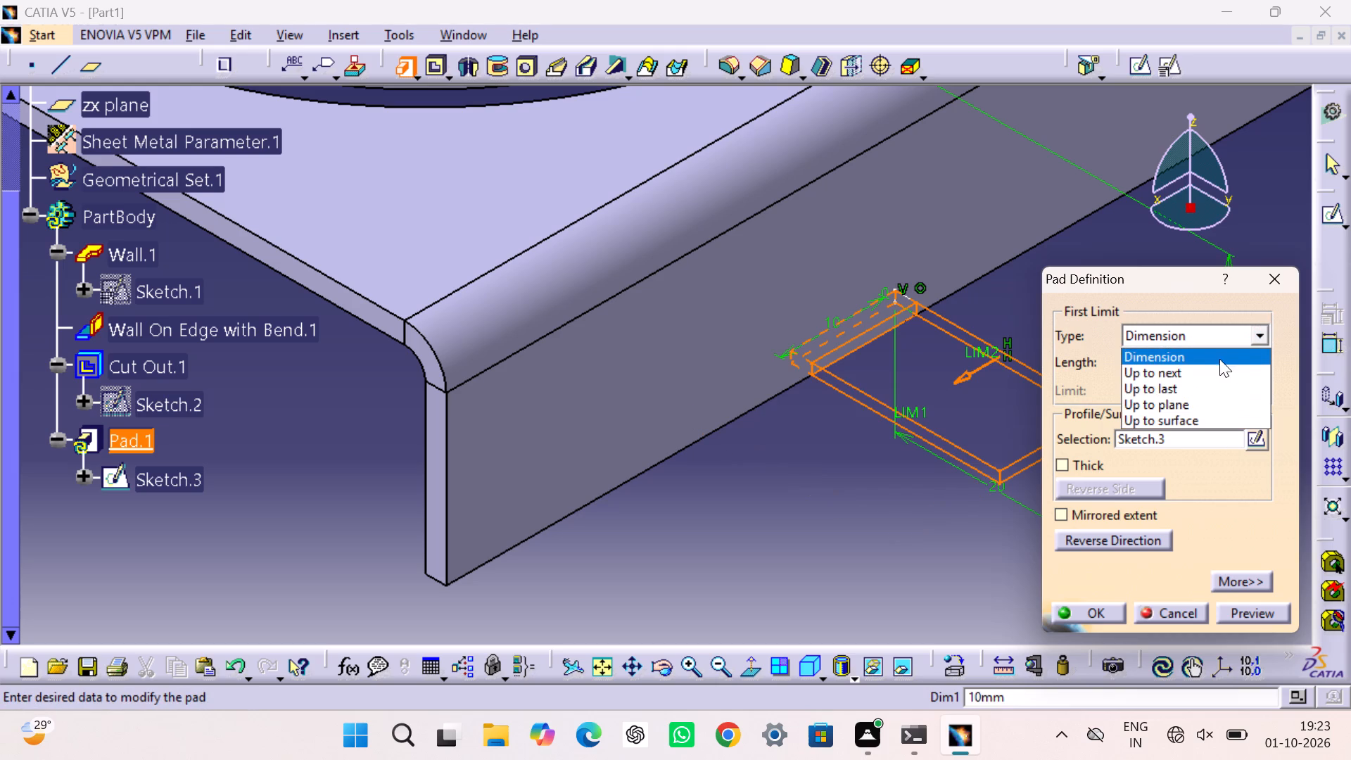
click(1255, 328)
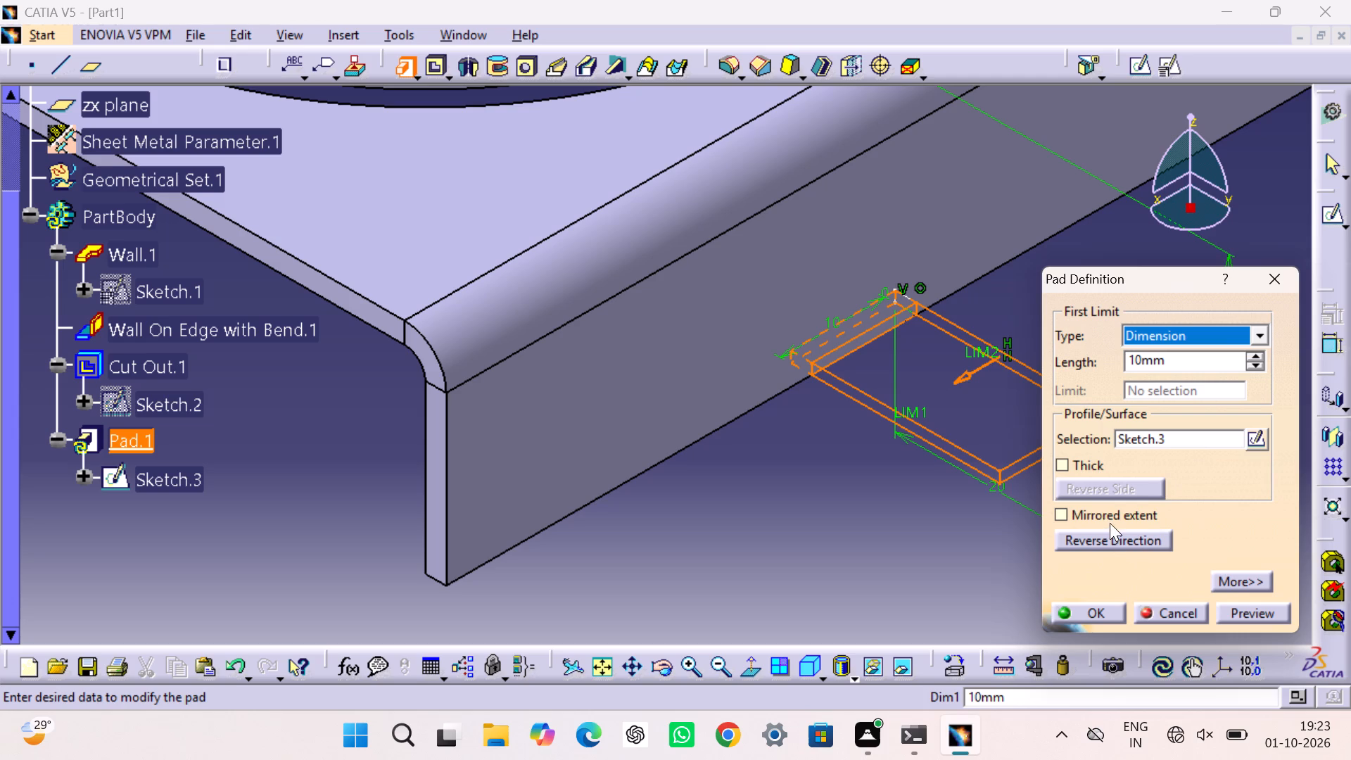
click(1055, 511)
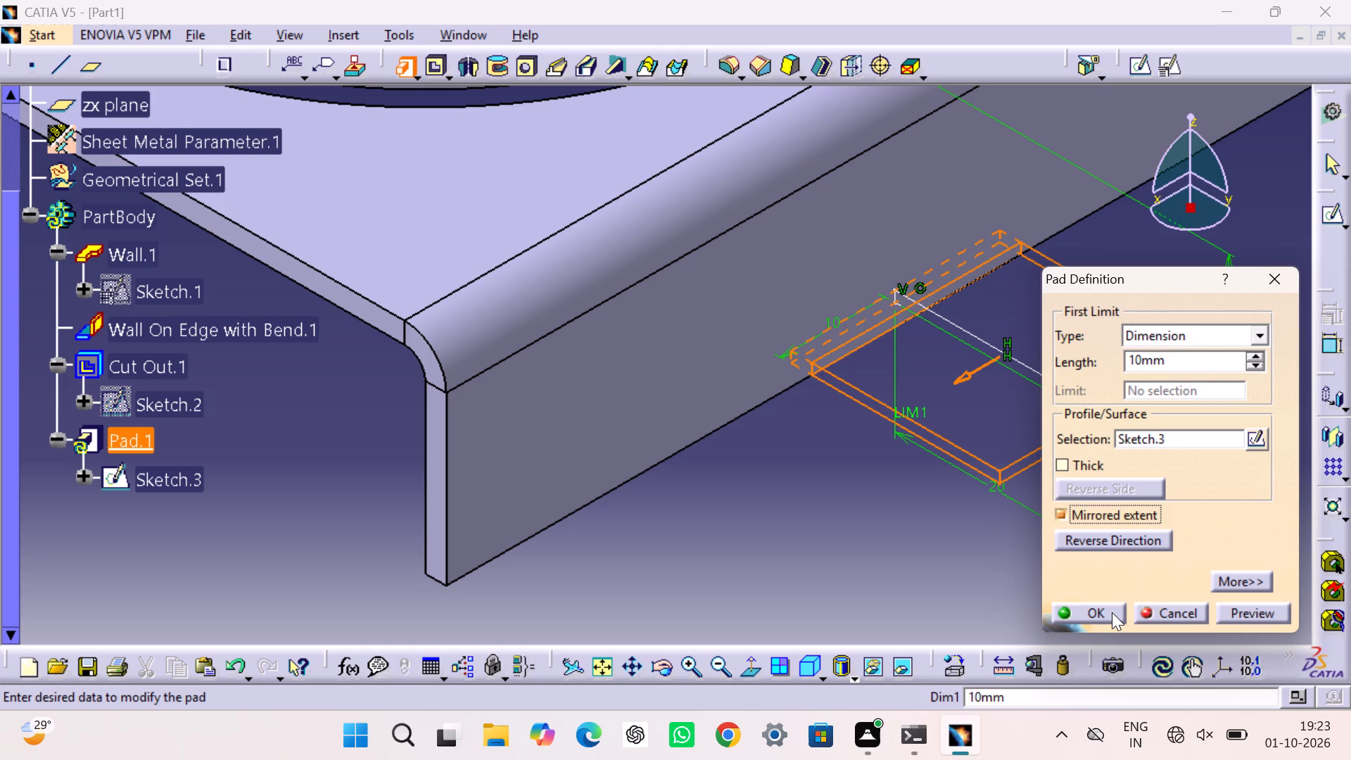
click(1112, 612)
click(987, 550)
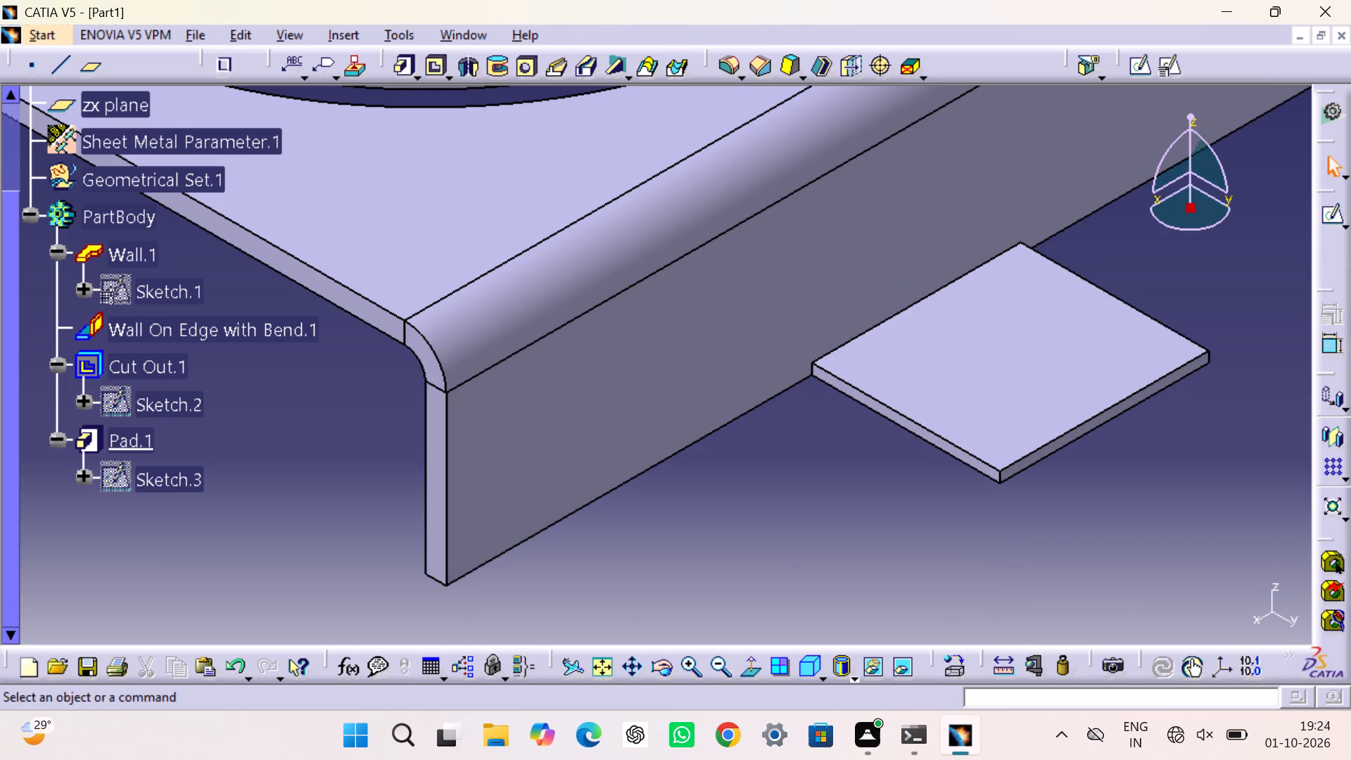
On the pad's top face, sketch a three-point arc of about 10.5 mm radius between the side edges, bulging to the outer edge.
click(1055, 354)
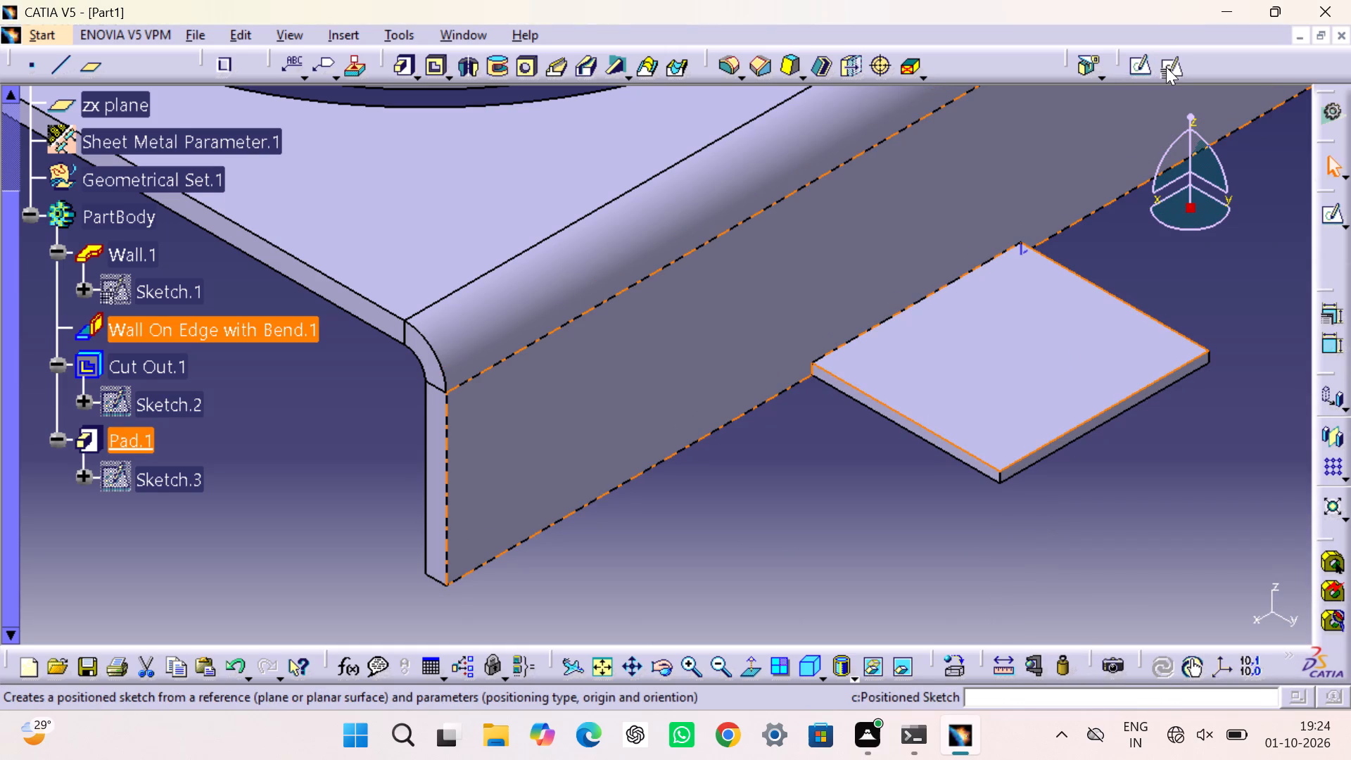
click(1129, 61)
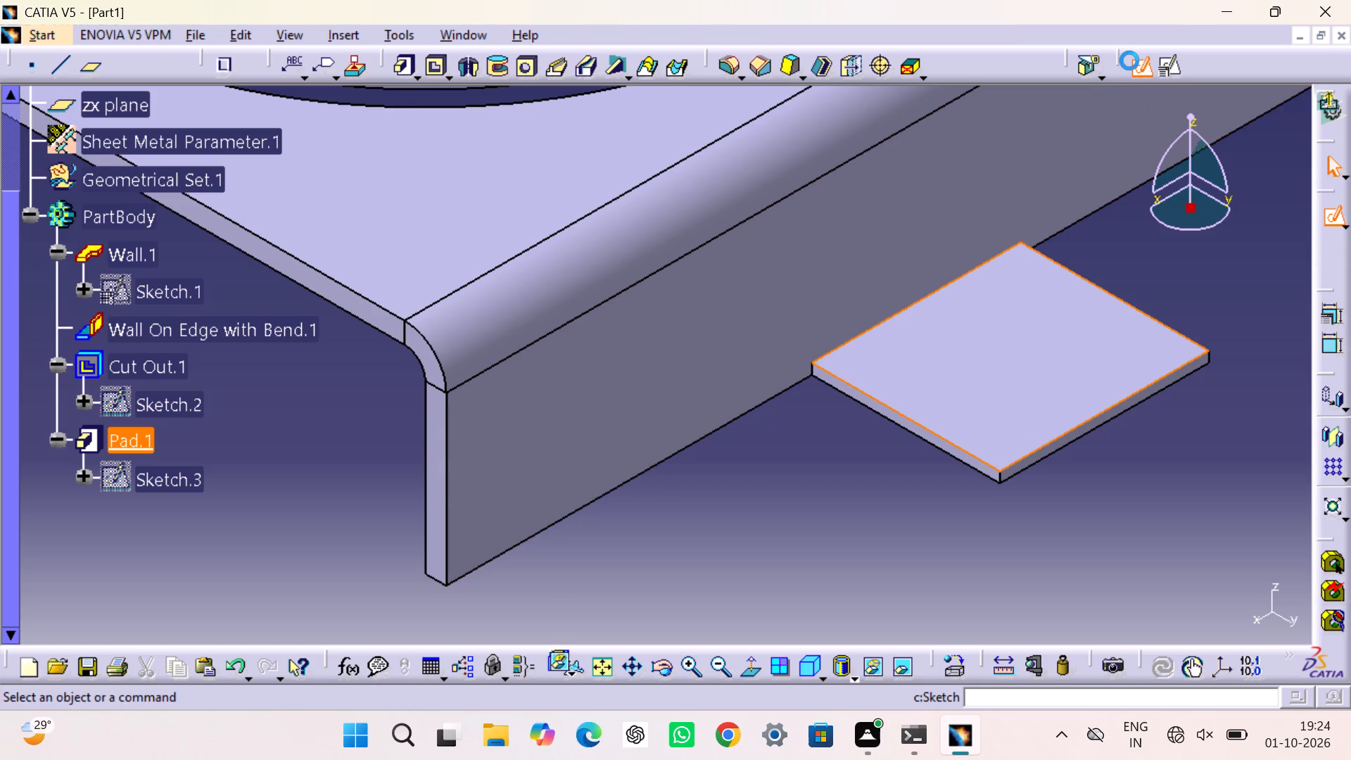
middle_drag(906, 387, 982, 648)
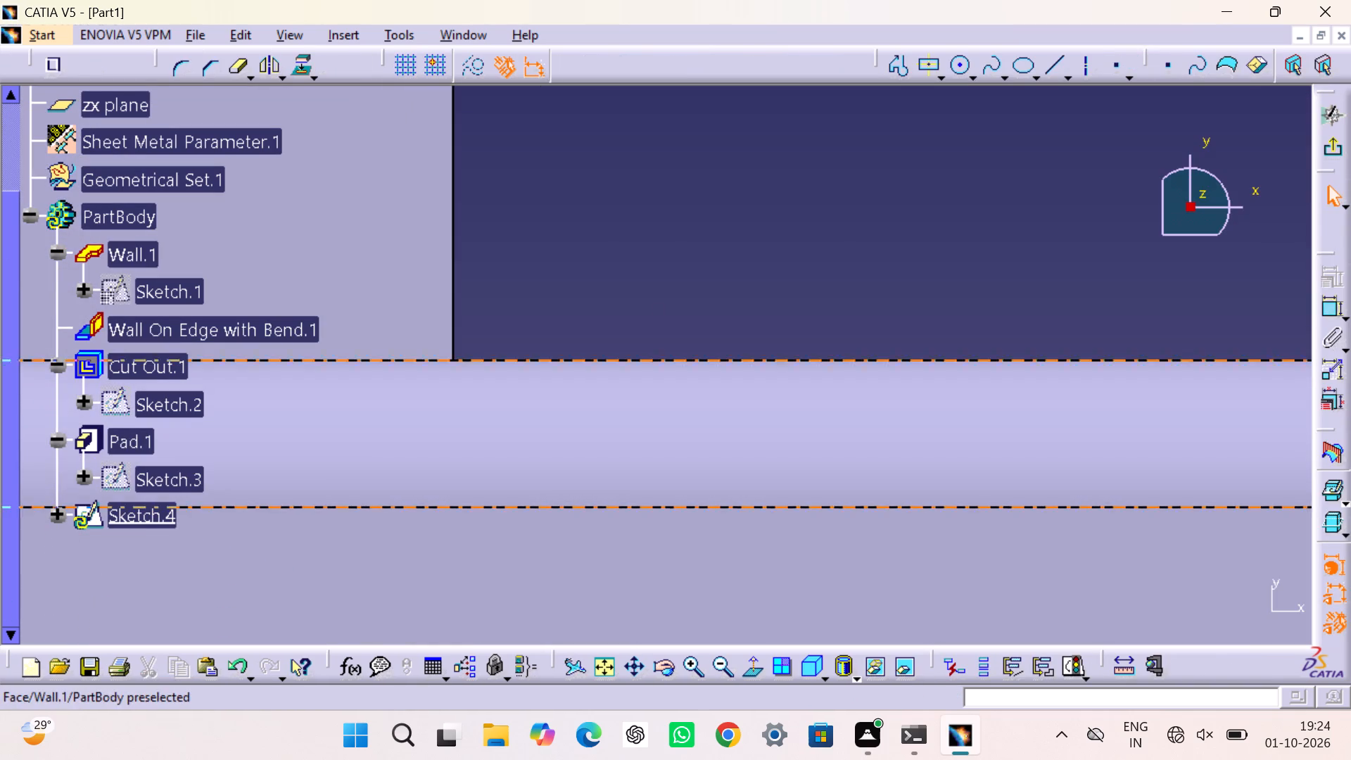
middle_drag(792, 307, 1264, 578)
middle_drag(987, 296, 1117, 526)
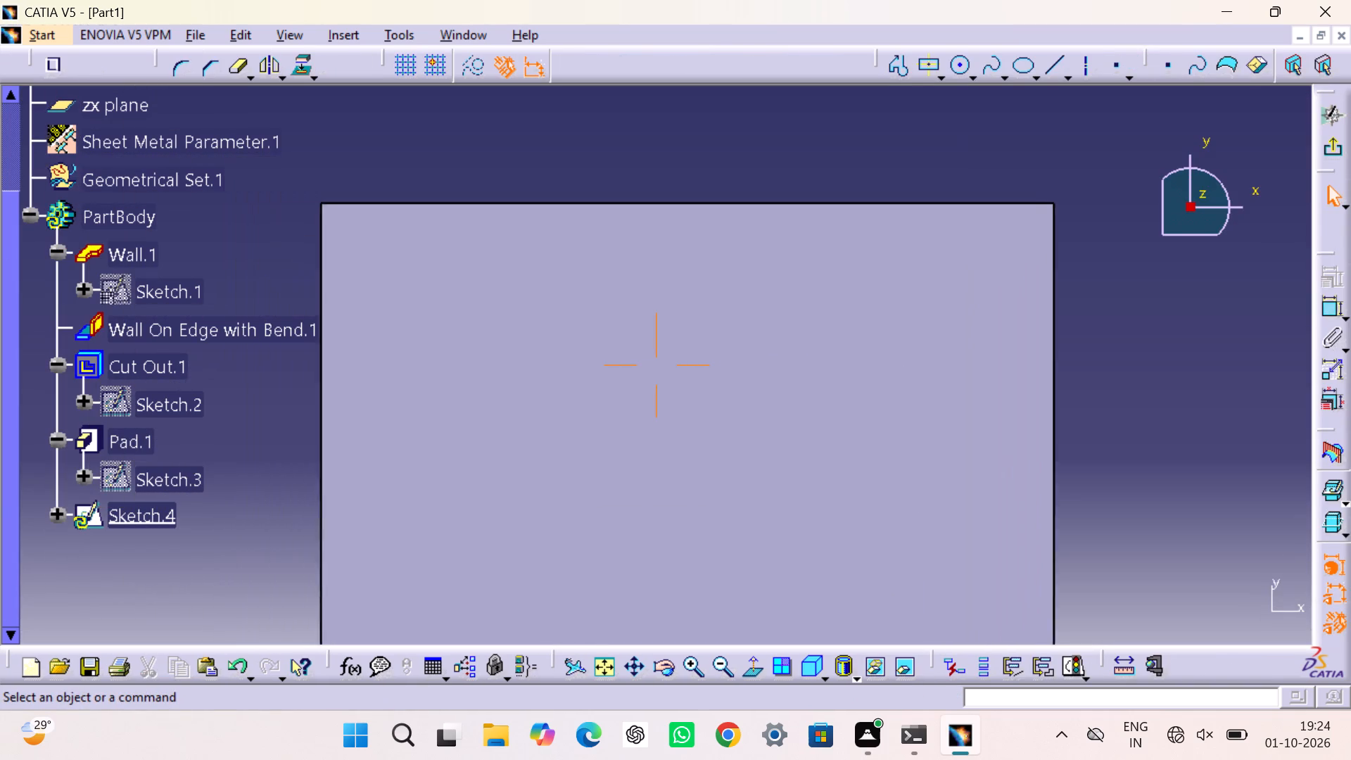
middle_drag(1117, 526, 1119, 519)
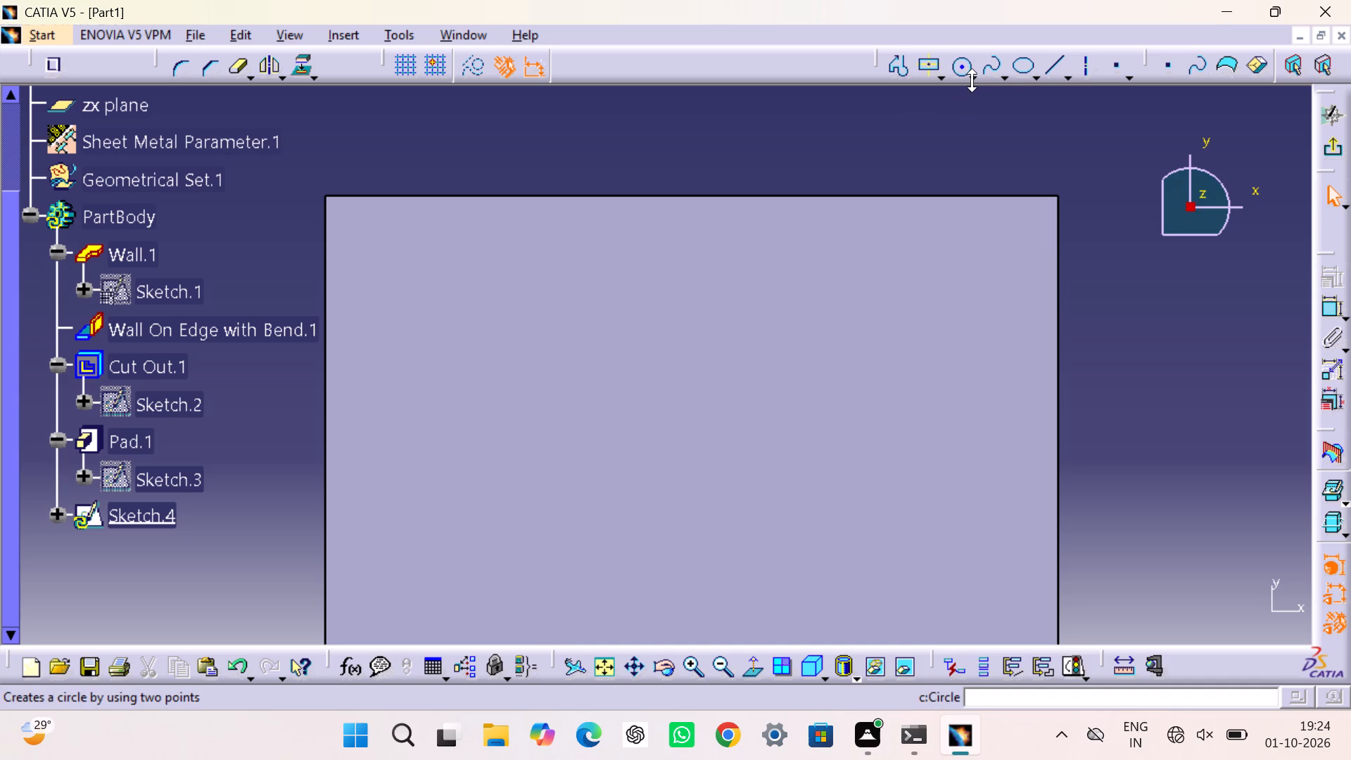
click(972, 80)
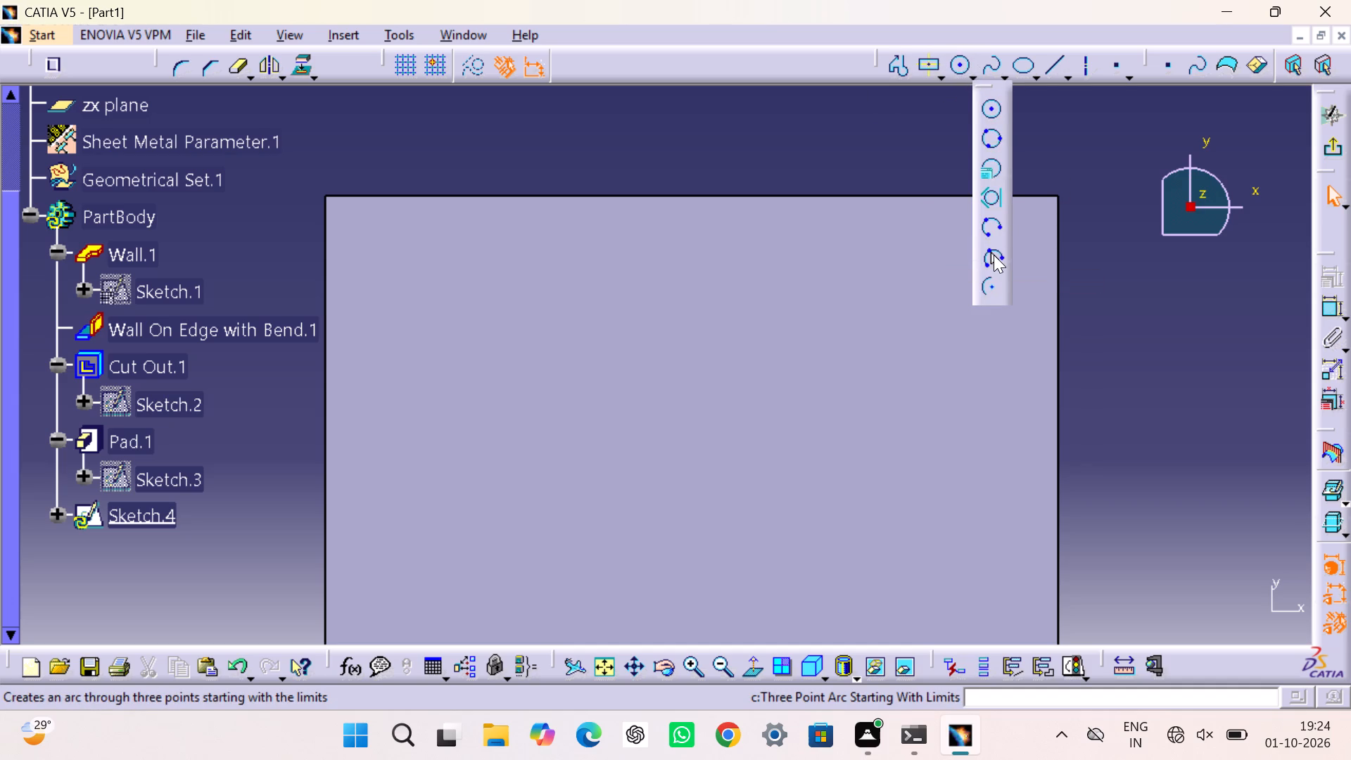
click(994, 255)
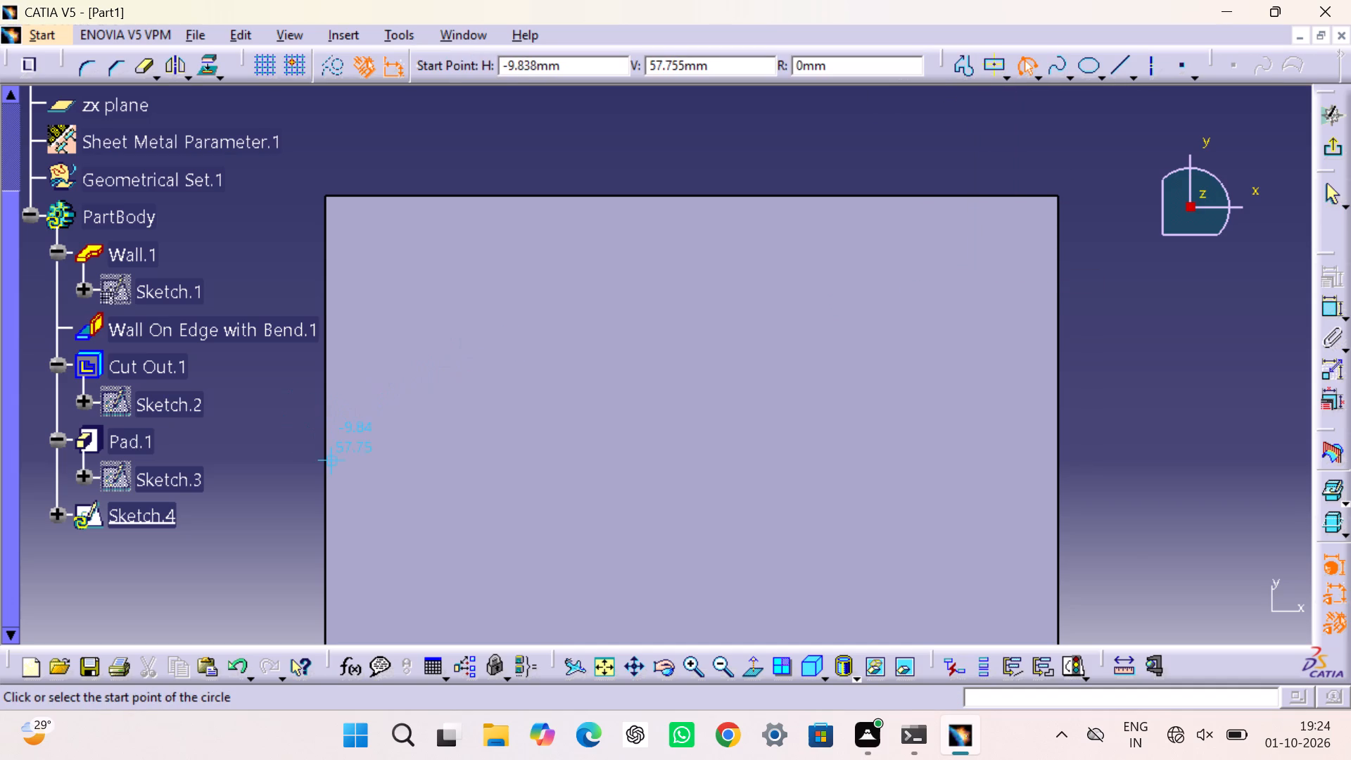
click(326, 459)
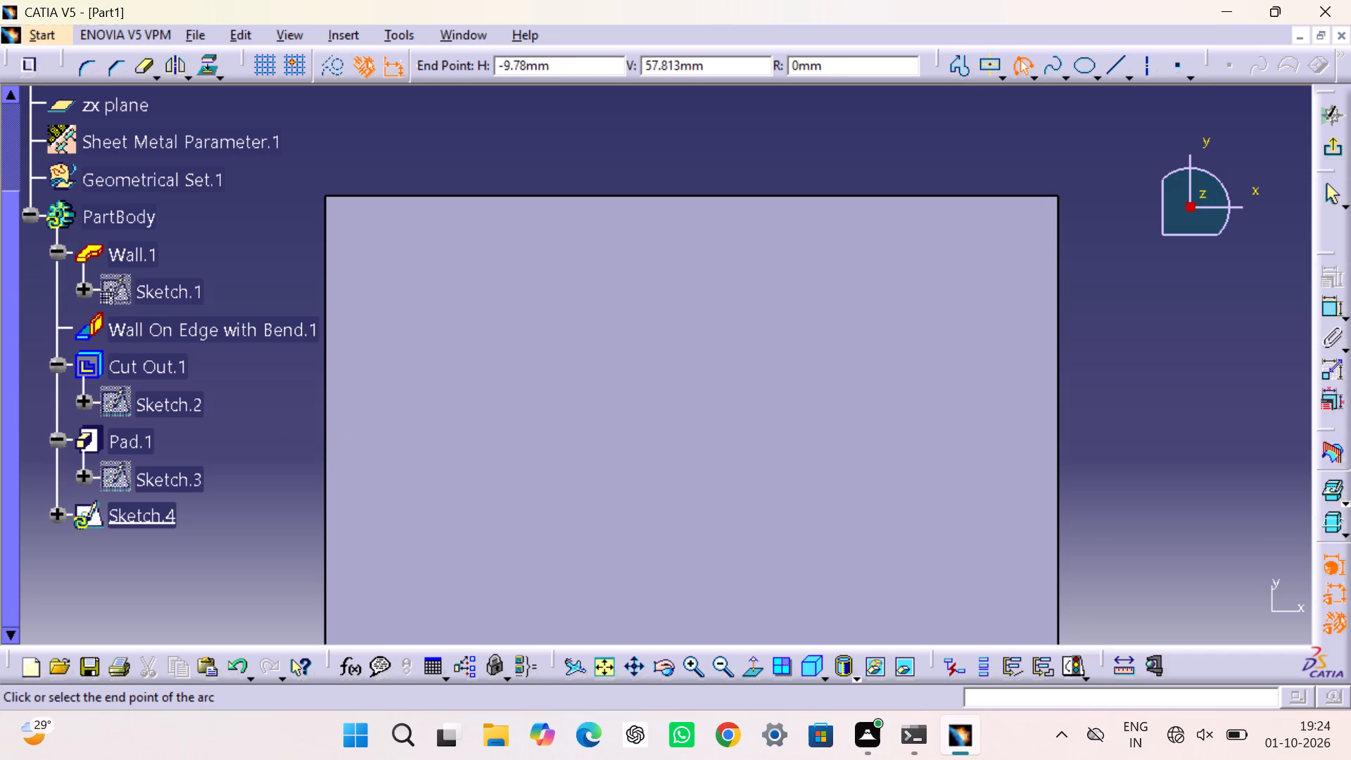
click(1057, 467)
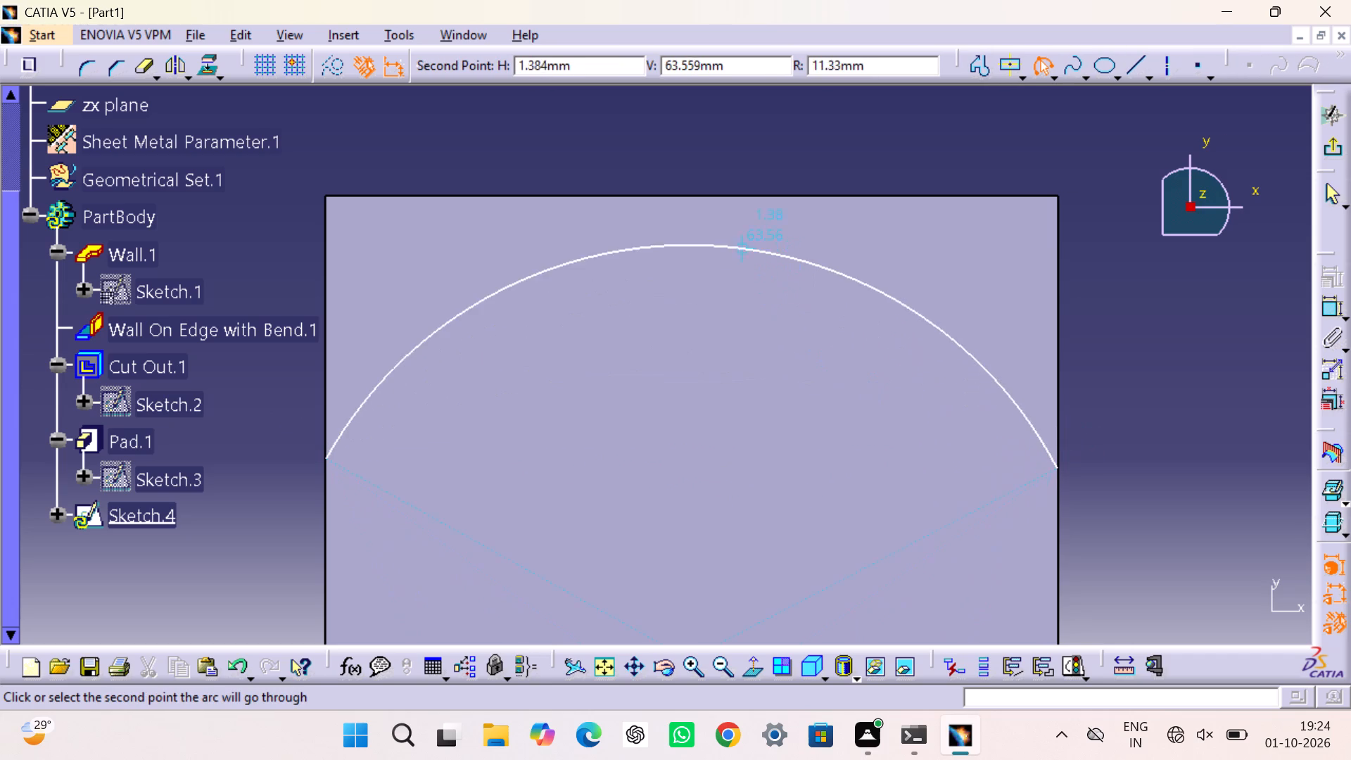
click(690, 198)
click(713, 297)
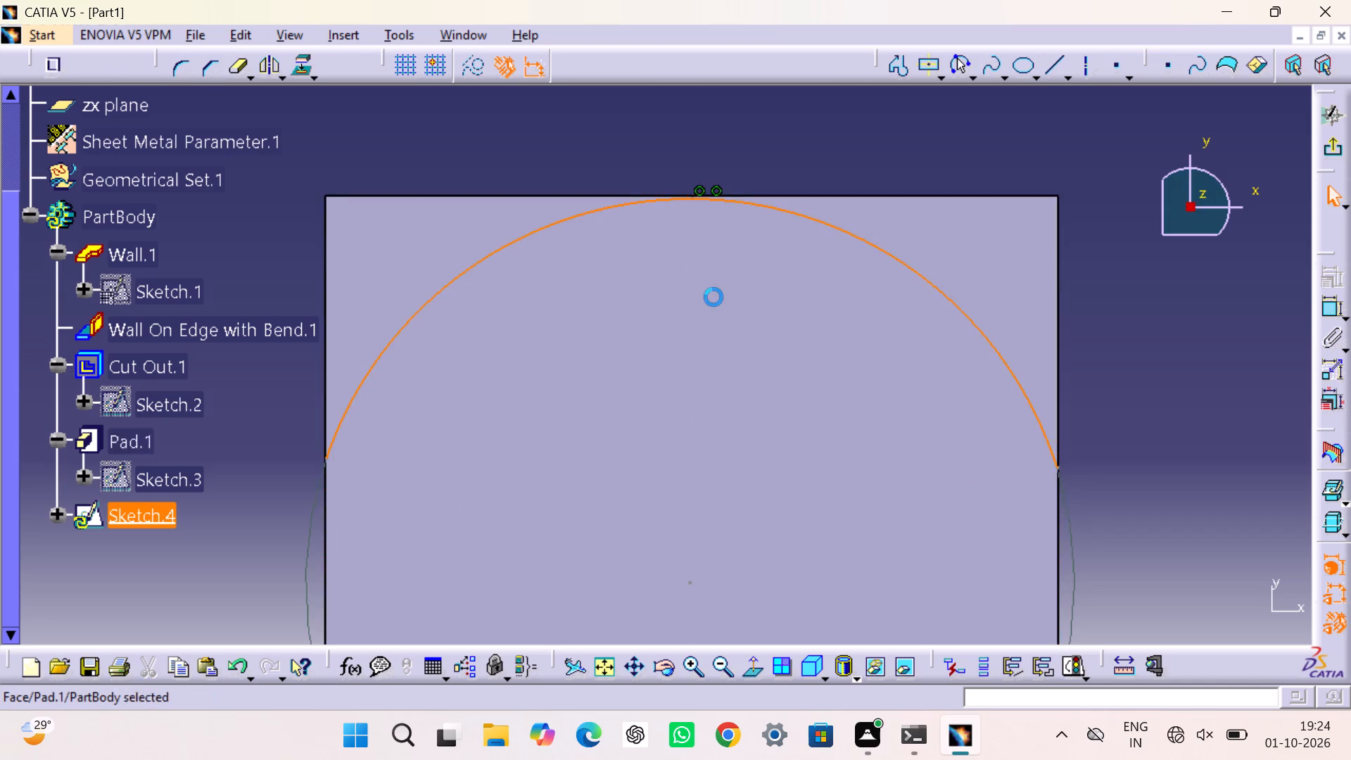
Constrain the arc tangent to the pad's outer edge.
double_click(1328, 313)
click(761, 206)
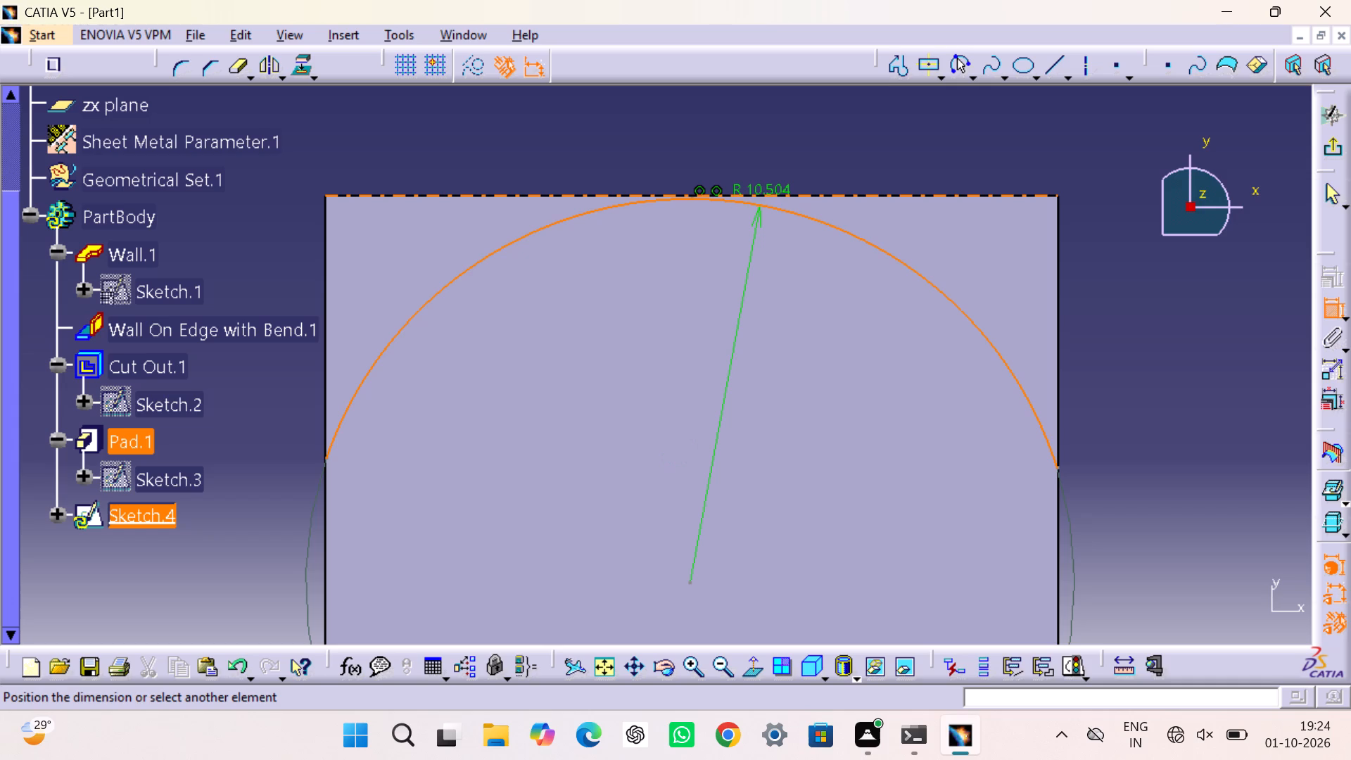
ctrl+click(768, 193)
right_click(784, 144)
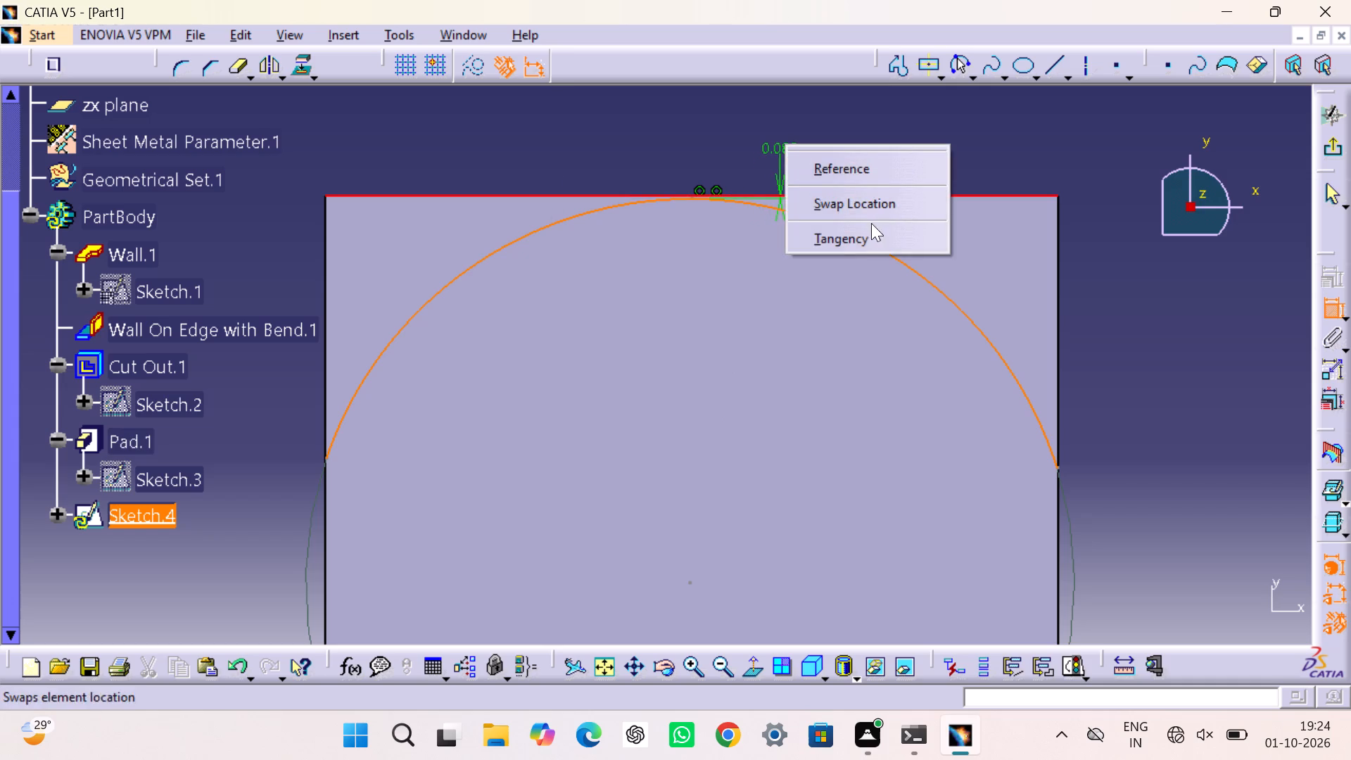
click(867, 234)
click(899, 156)
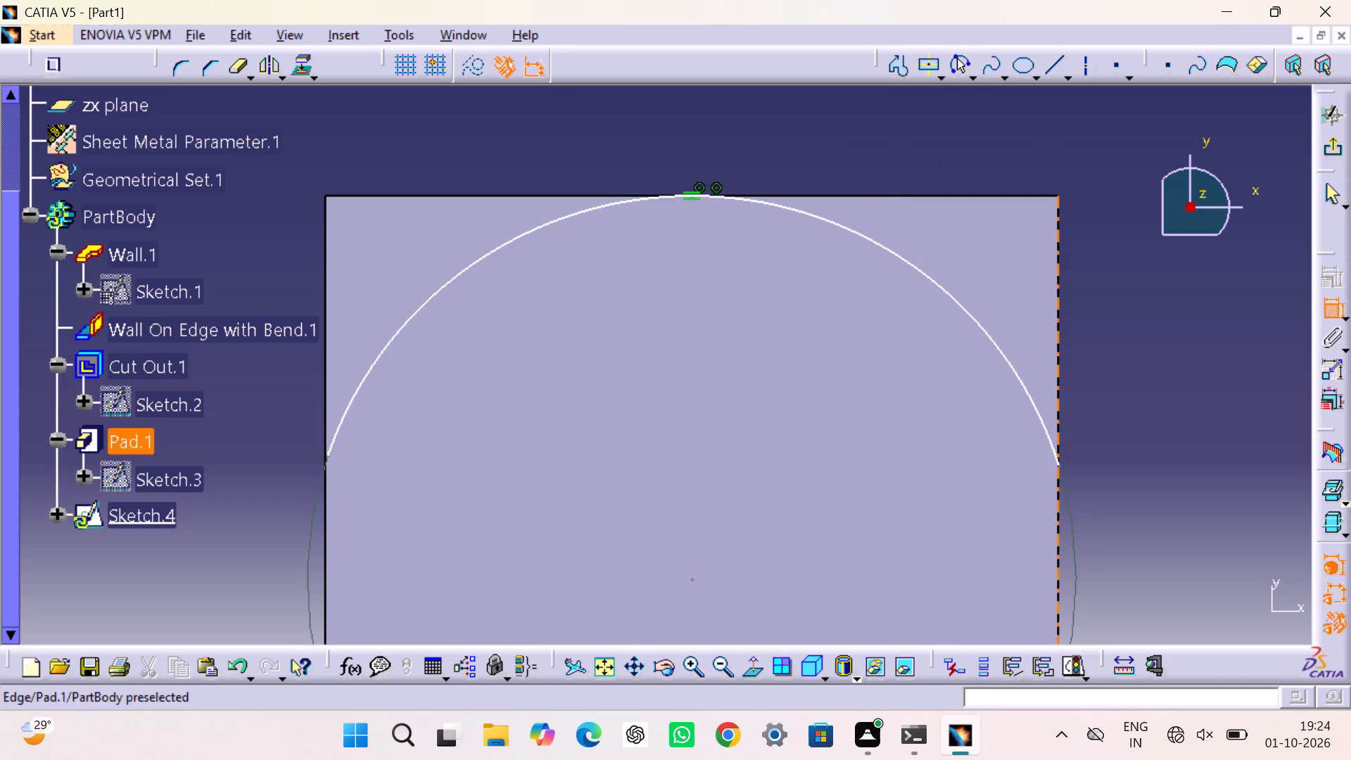
Constrain both arc endpoints coincident with the pad's two side edges.
click(1059, 490)
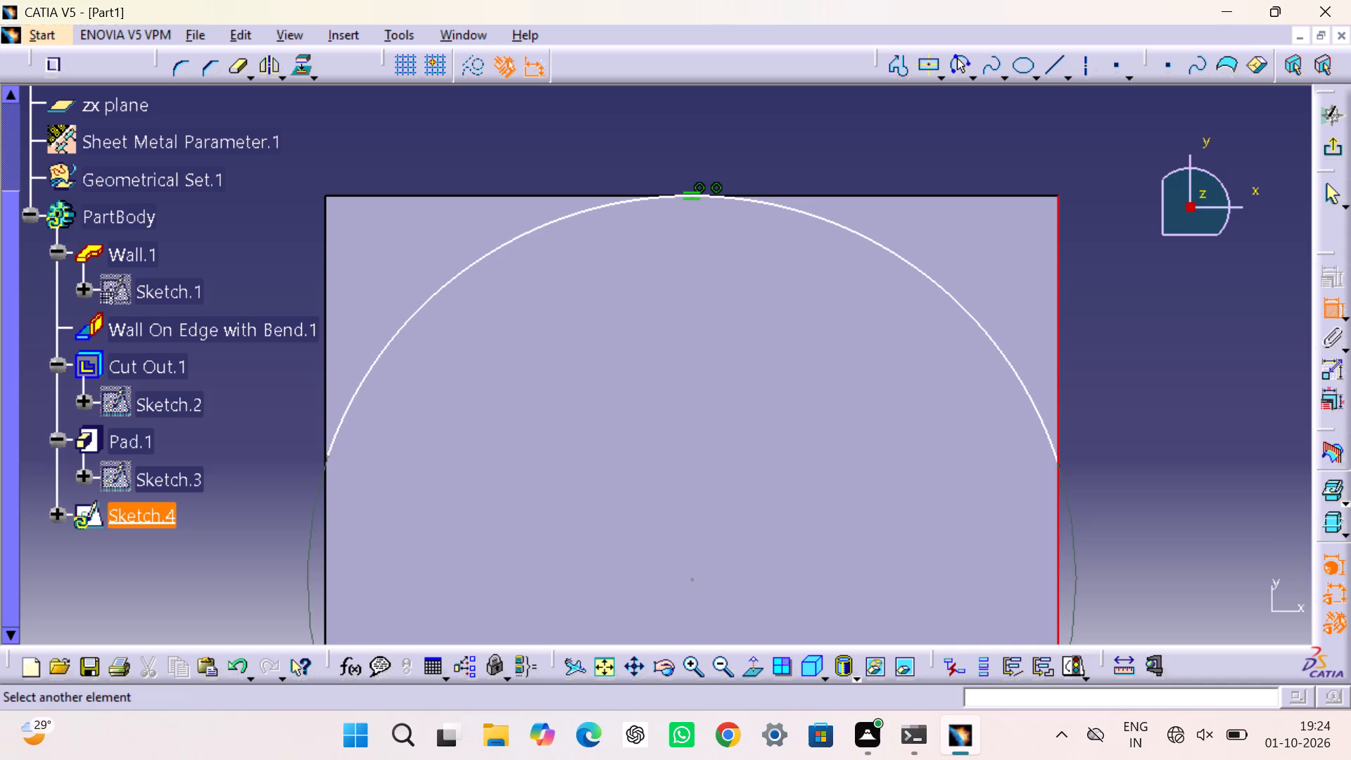
click(1058, 467)
right_click(1102, 437)
click(1150, 523)
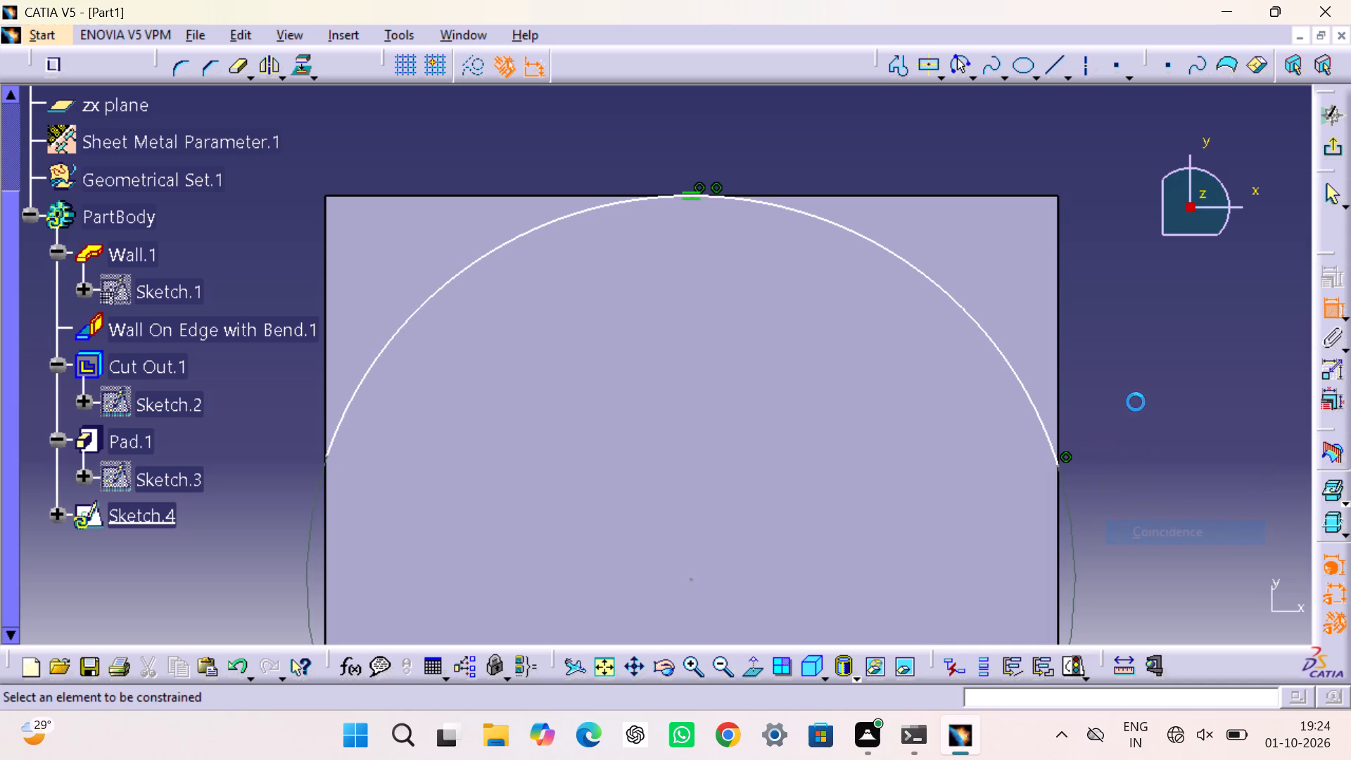
click(1136, 402)
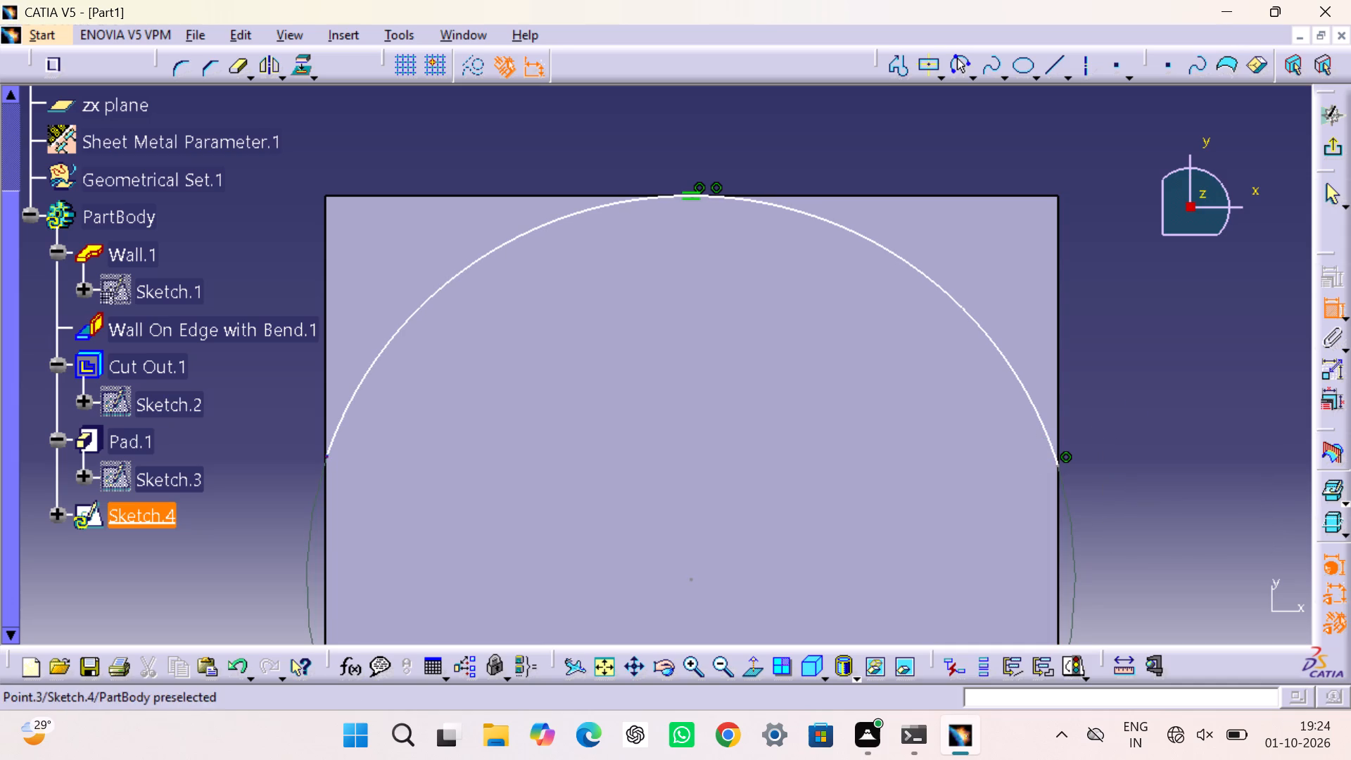
click(328, 457)
click(329, 365)
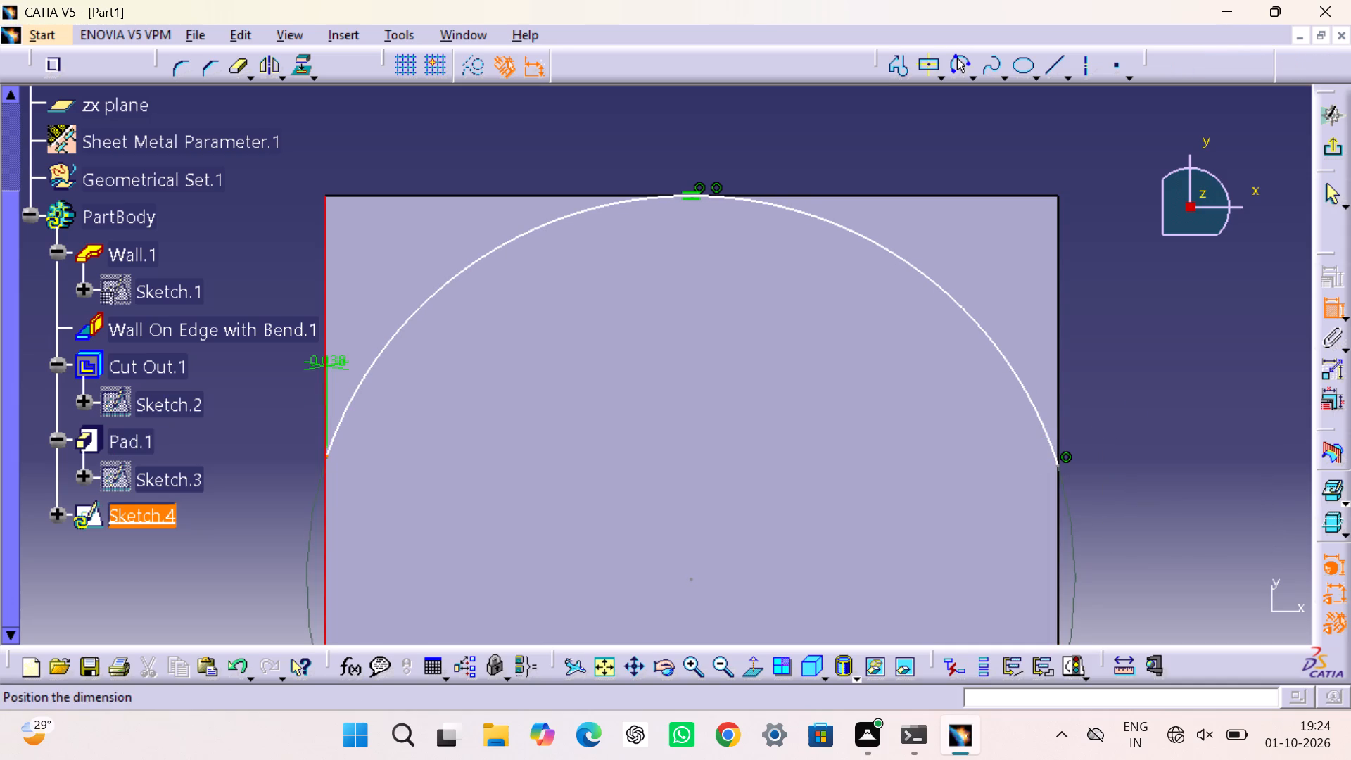
right_click(313, 359)
click(369, 462)
click(279, 410)
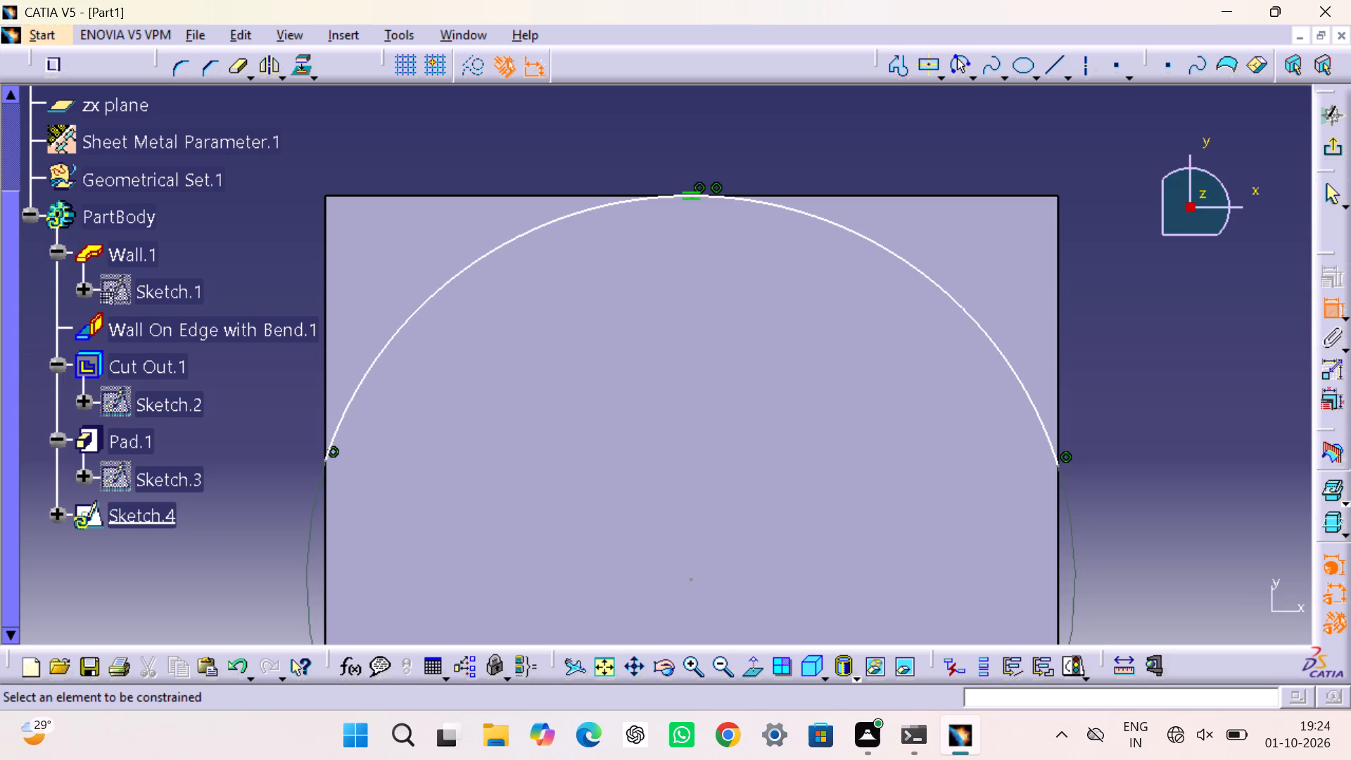
Close the arc with a three-line profile along the side edges, joined by a horizontal line about 20 mm long beyond the outer edge.
click(895, 67)
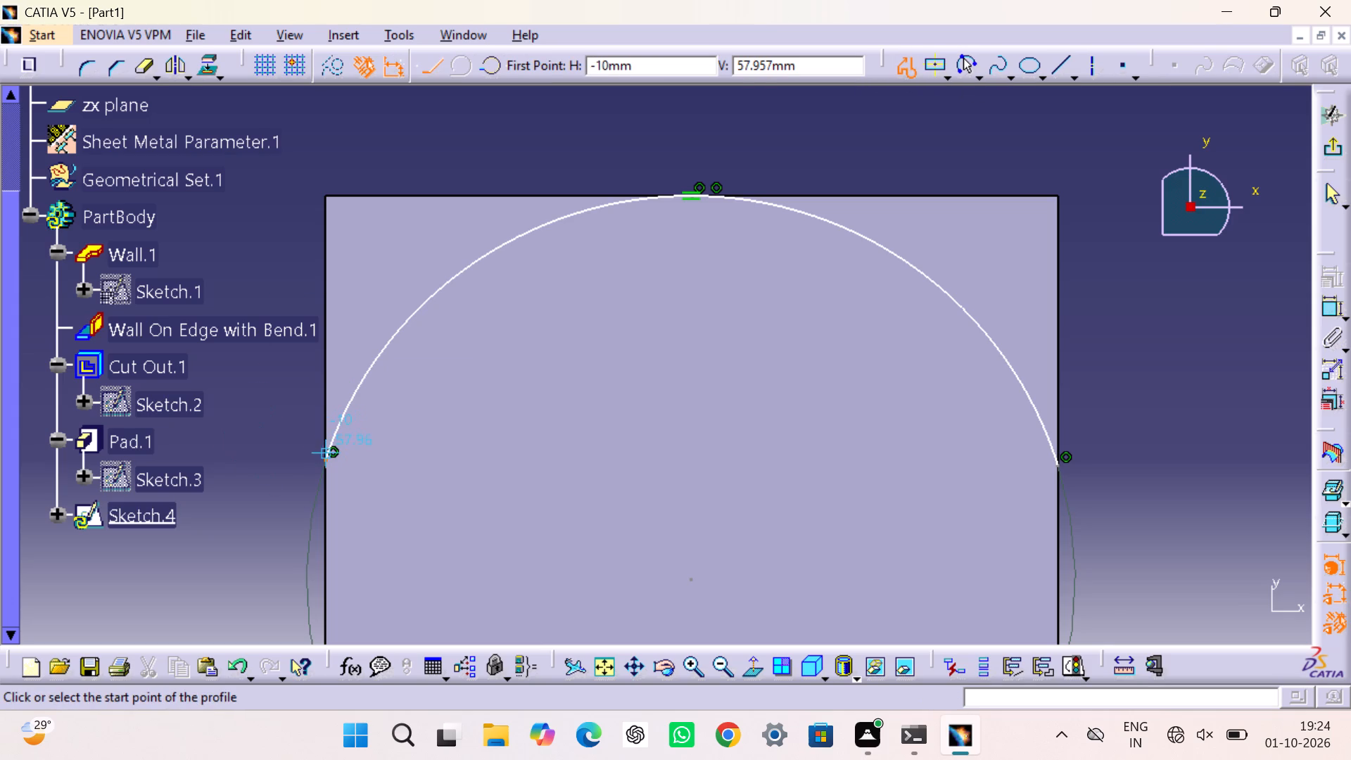
drag(324, 457, 323, 450)
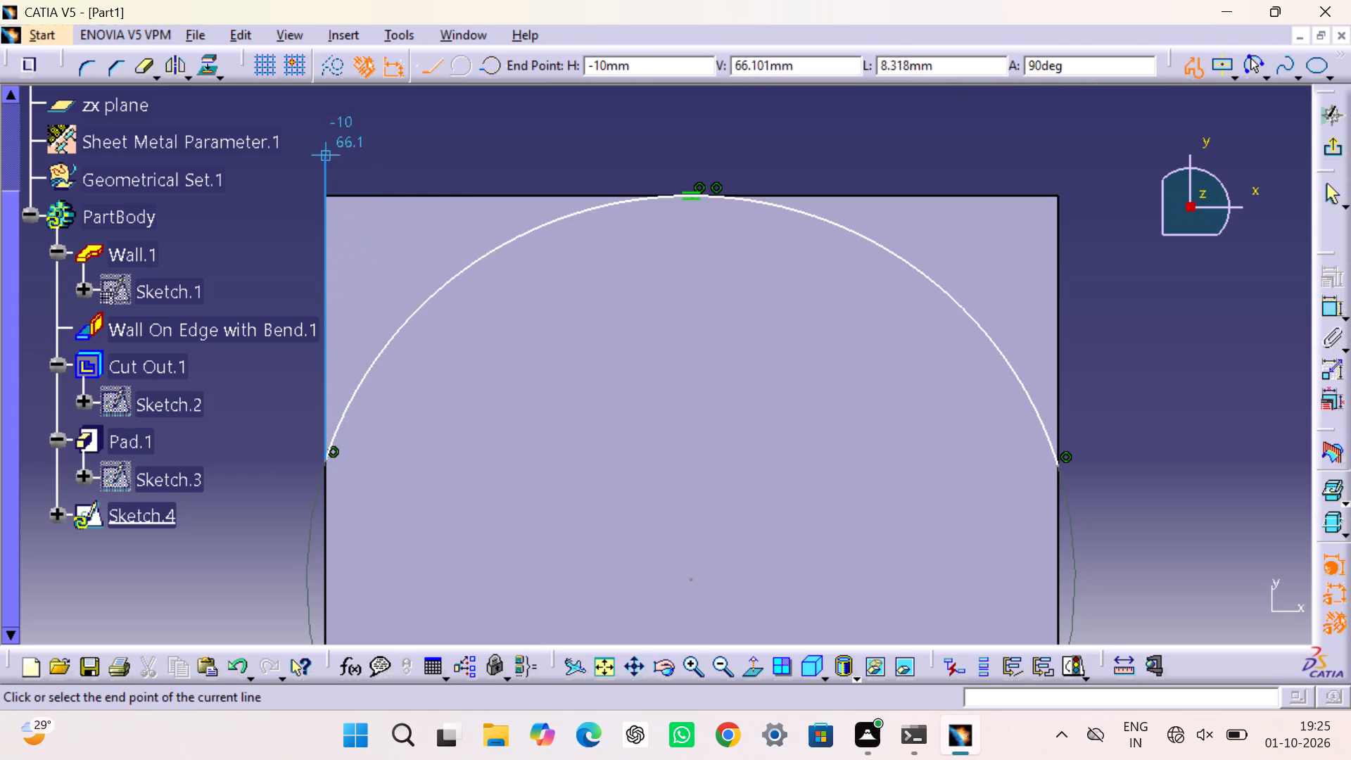
click(324, 144)
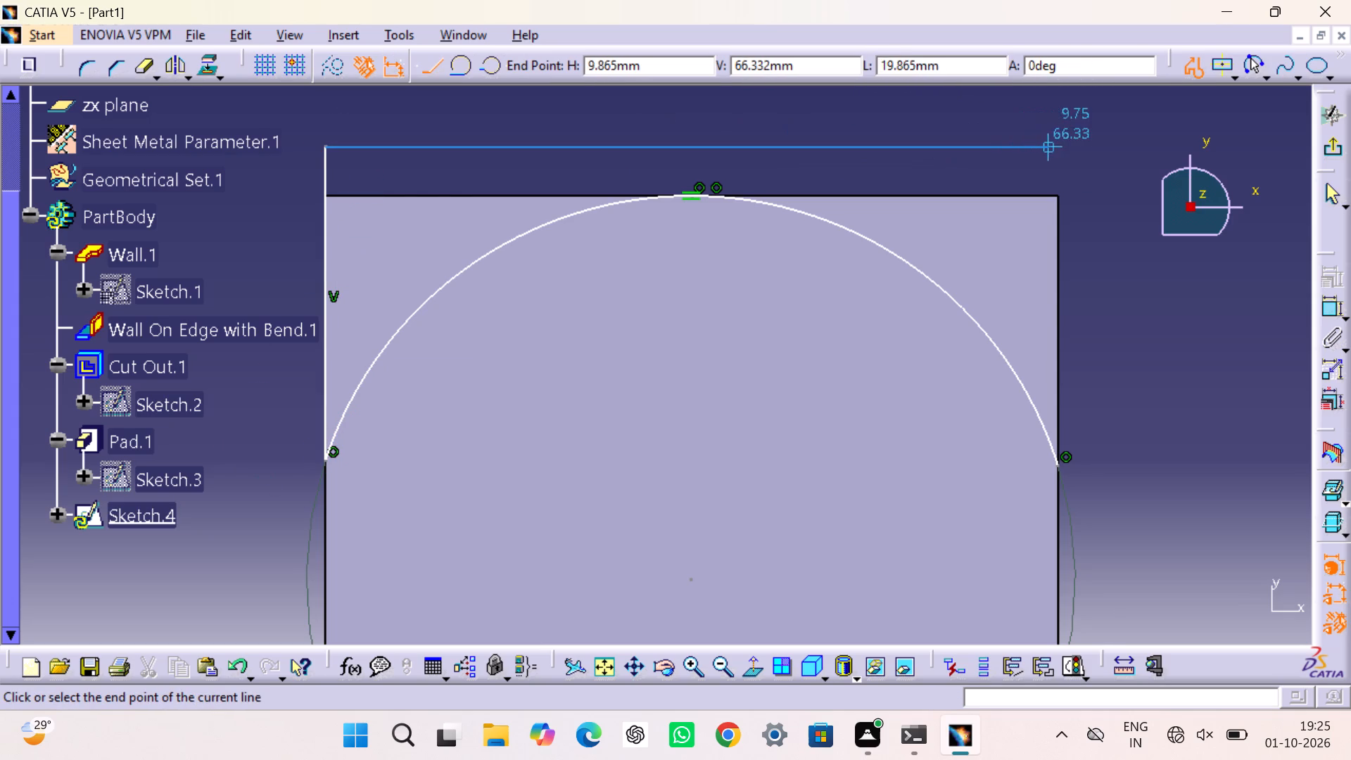
click(1056, 150)
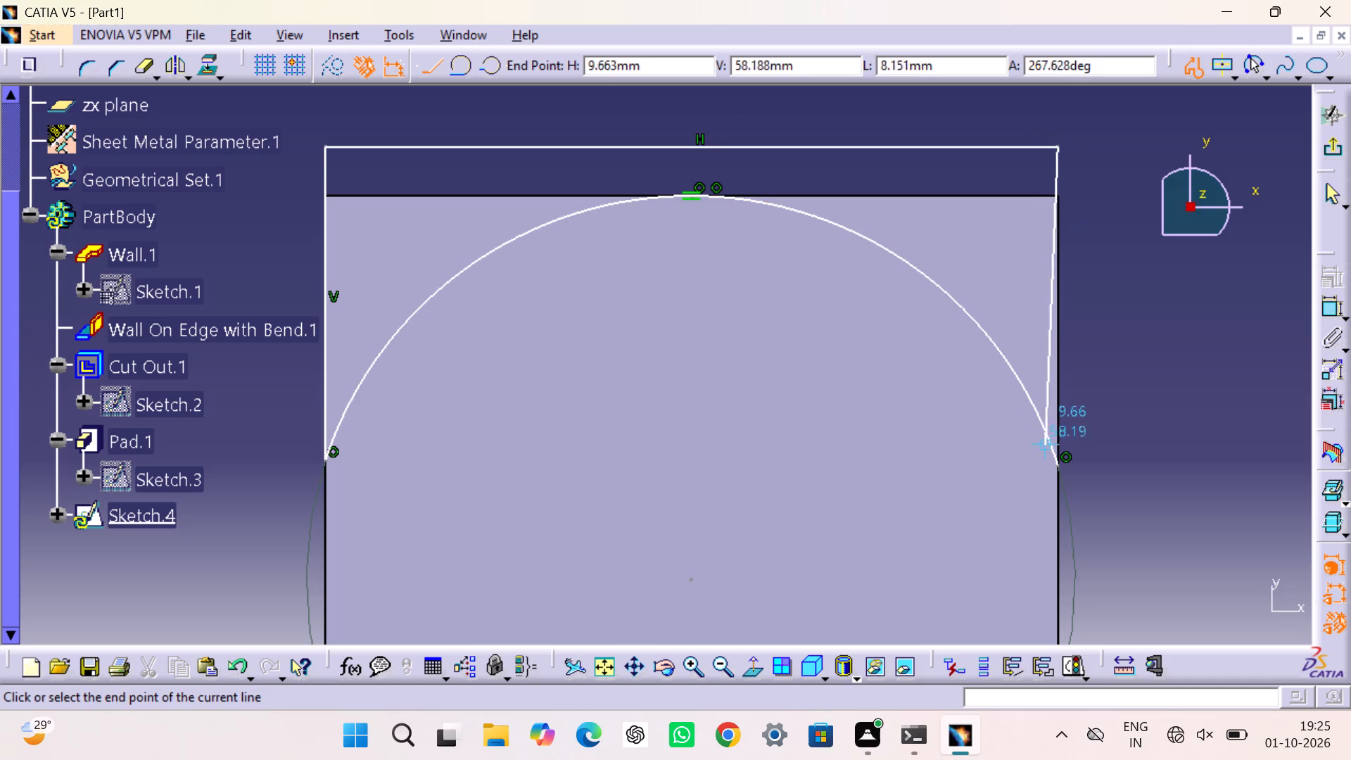
click(1059, 464)
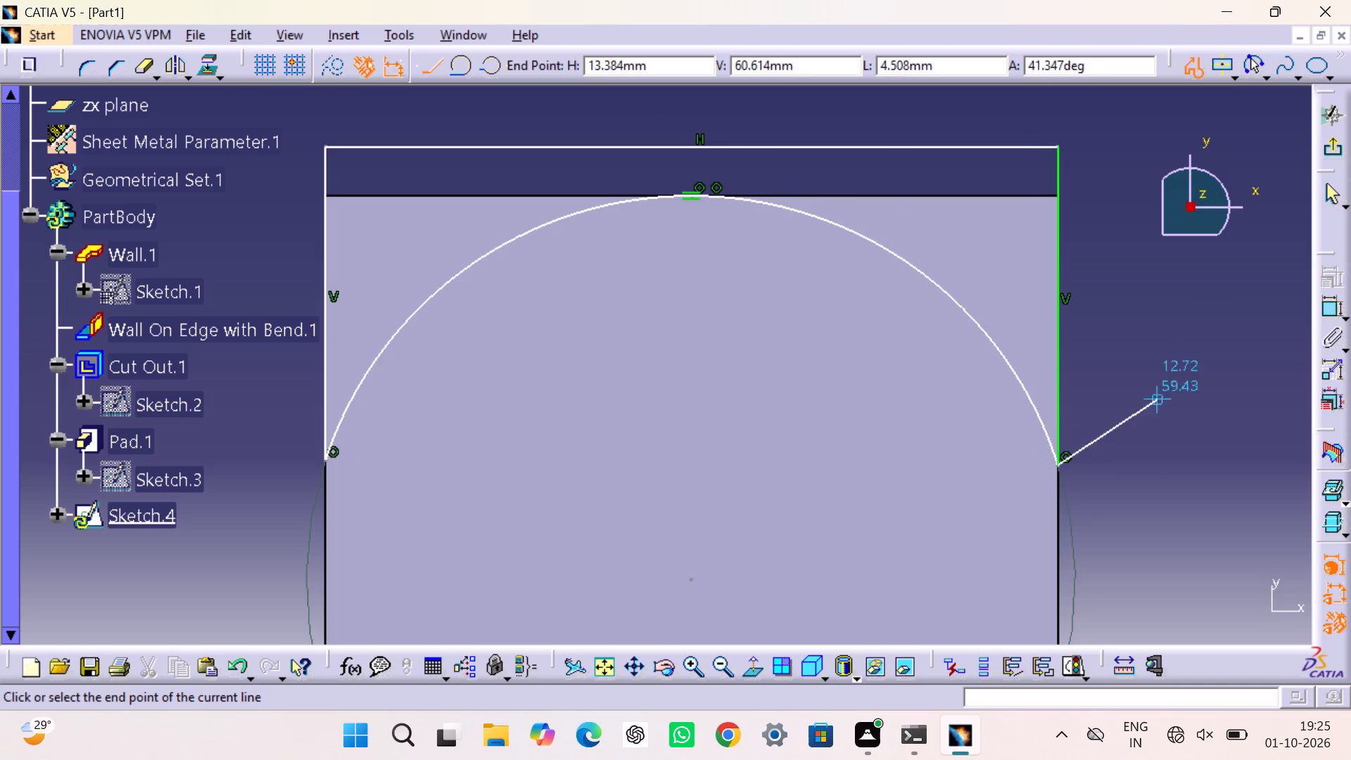
key(Escape)
key(Escape)
key(Escape)
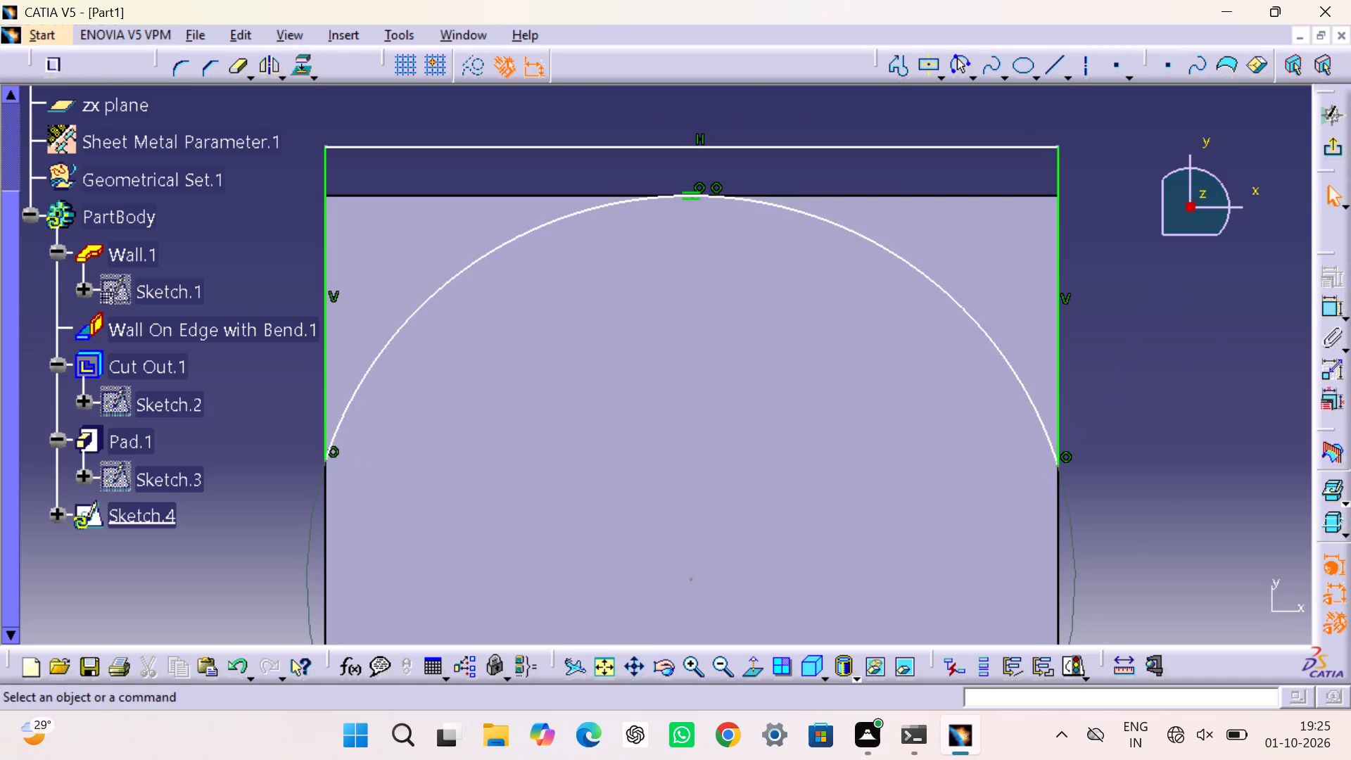
click(1165, 341)
Dimension the arc's radius and set it to 10 mm.
click(1326, 312)
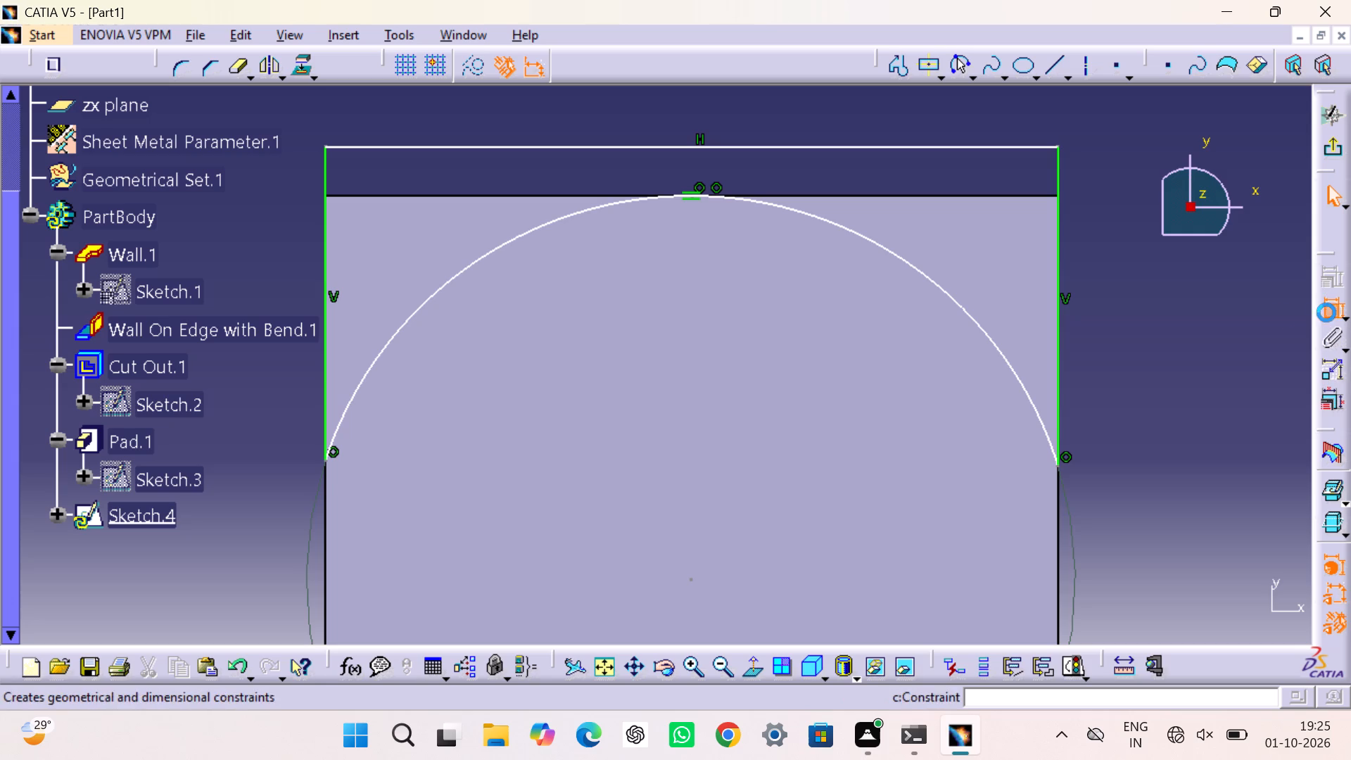
click(794, 208)
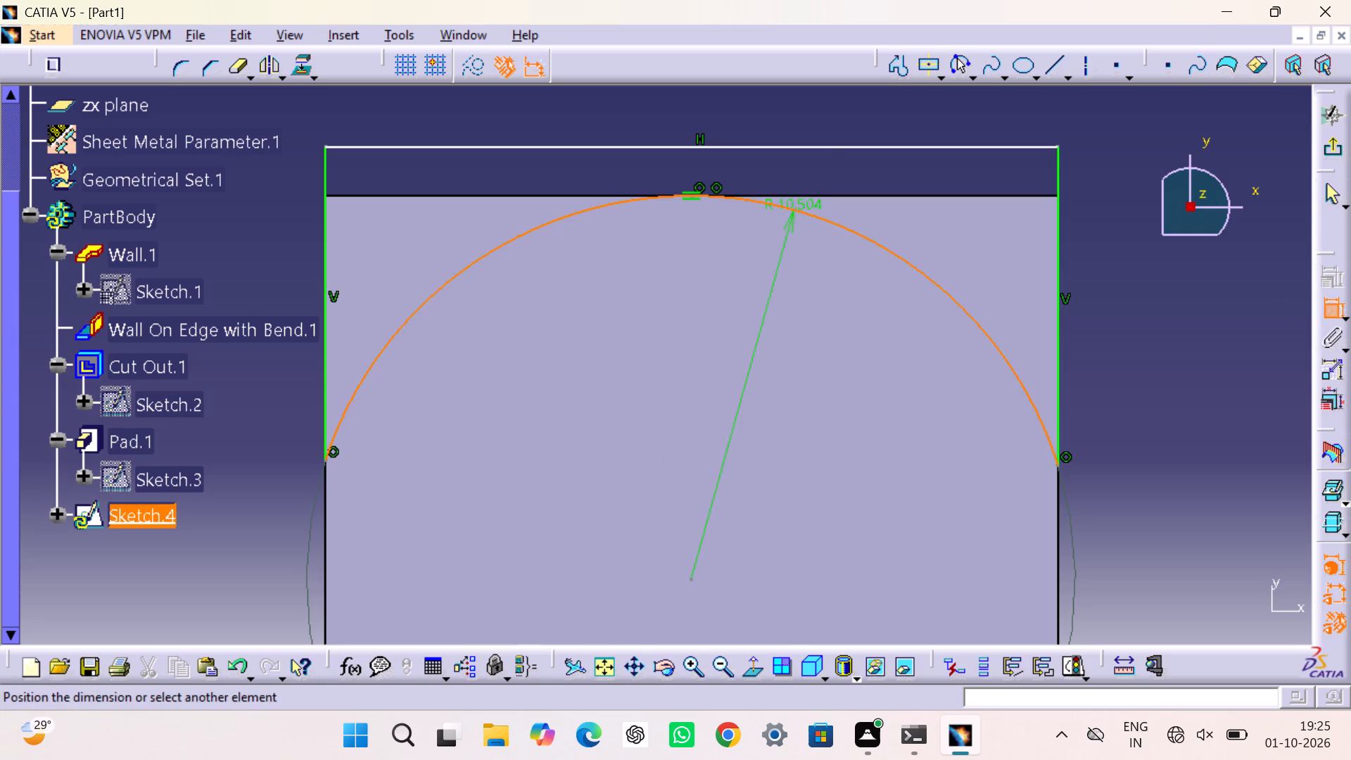
click(839, 180)
double_click(847, 170)
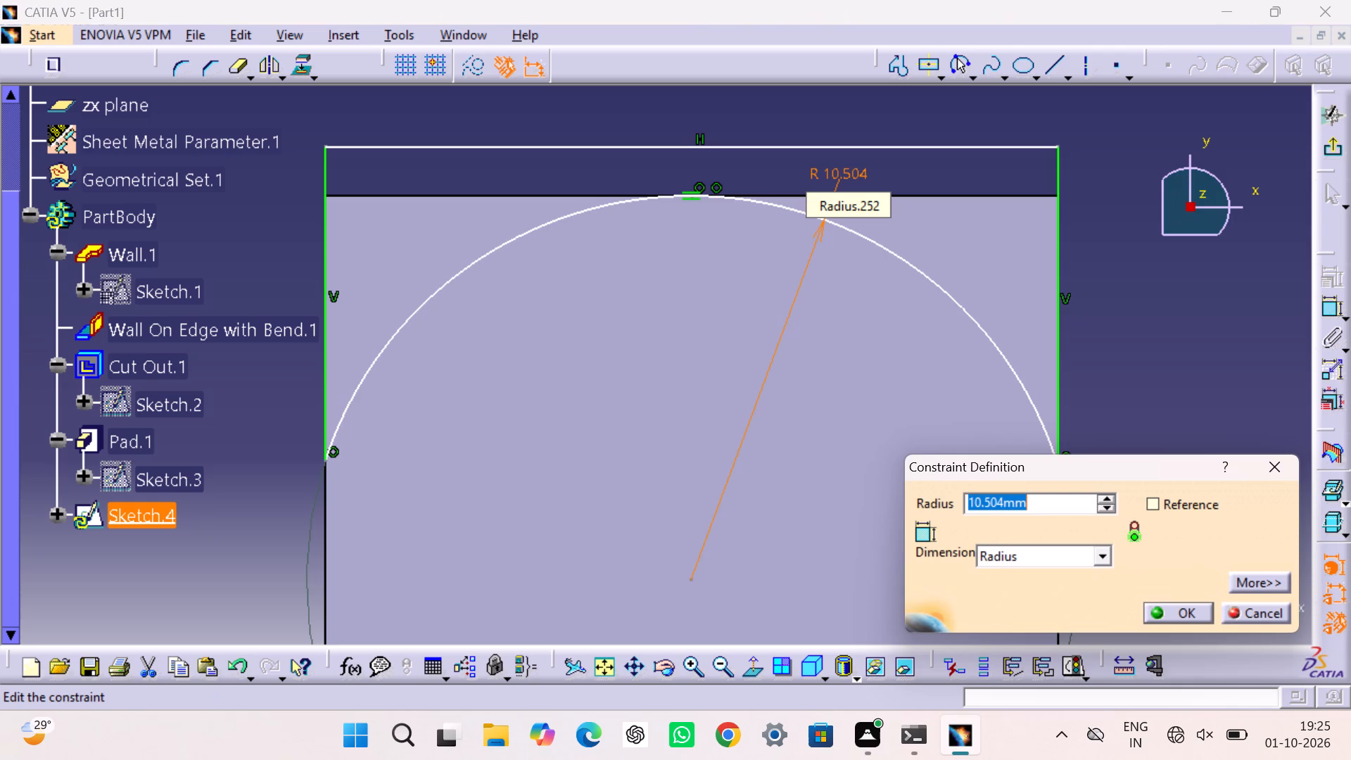
text(10)
key(Return)
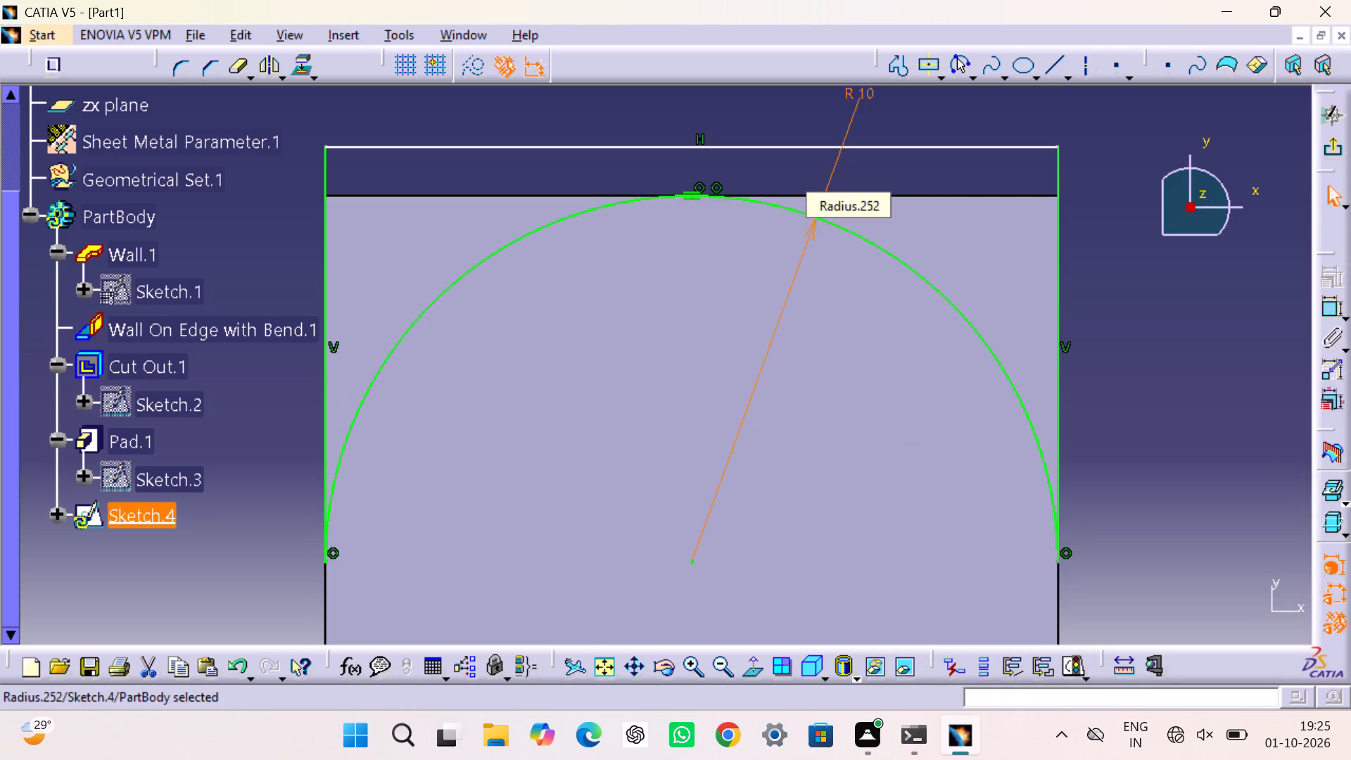
click(1269, 357)
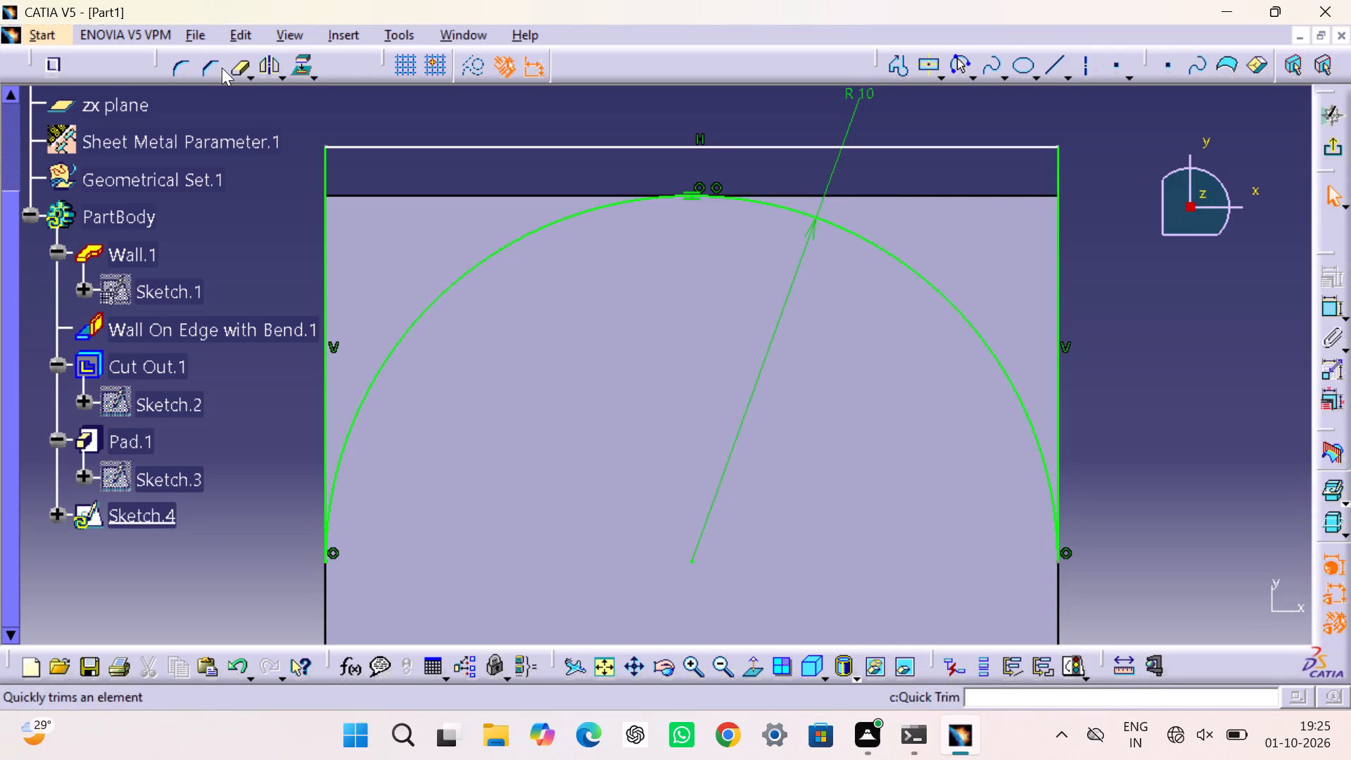
Sketch a circle centred on the arc's centre point and set its diameter to 10 mm.
click(974, 75)
click(988, 108)
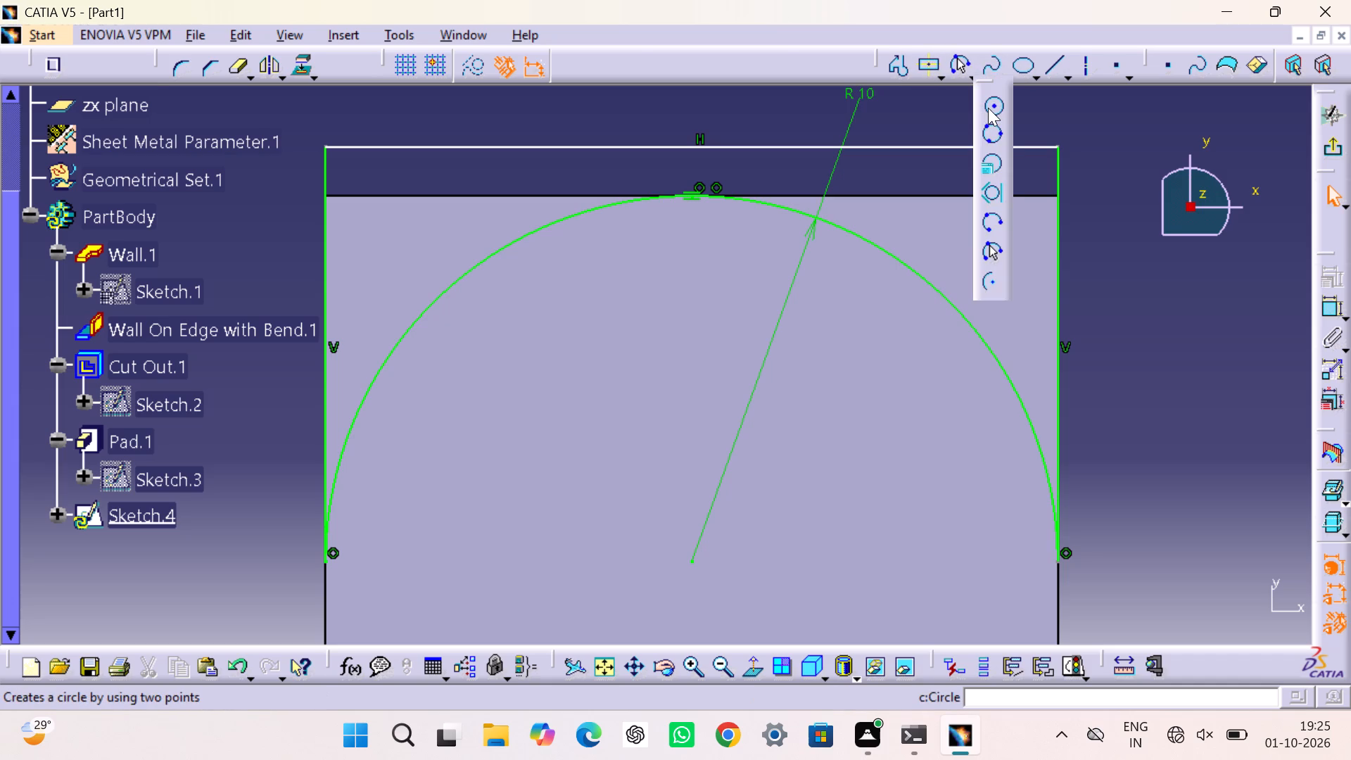
click(692, 559)
click(735, 612)
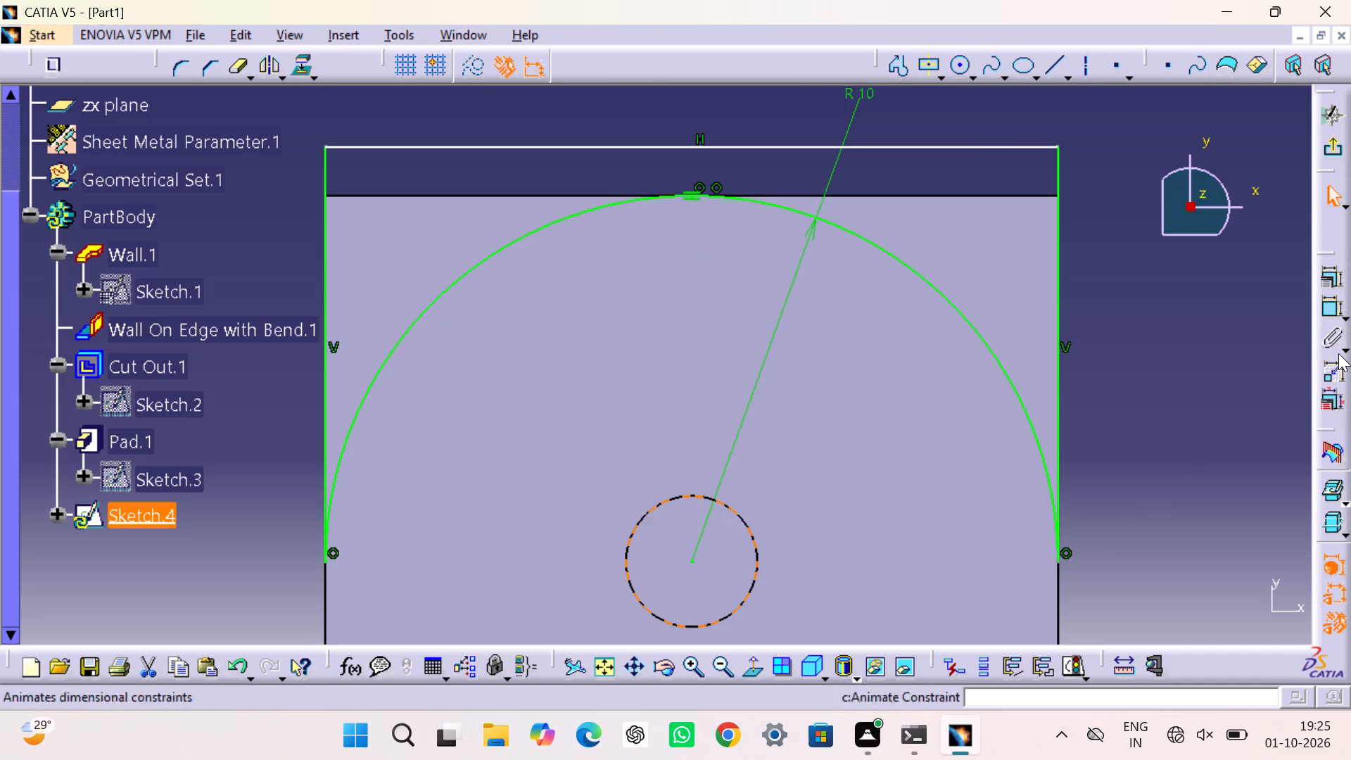
click(1328, 309)
click(1236, 385)
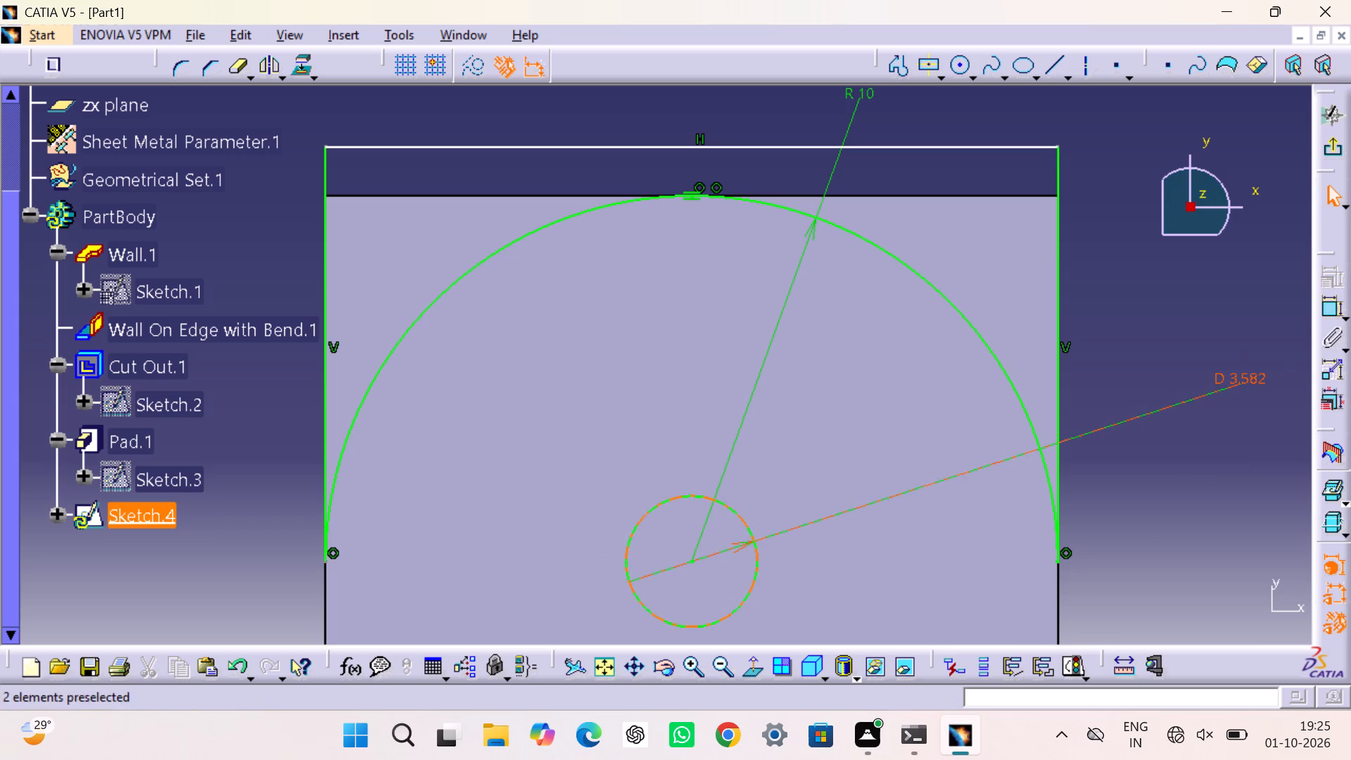
double_click(1238, 379)
key(1)
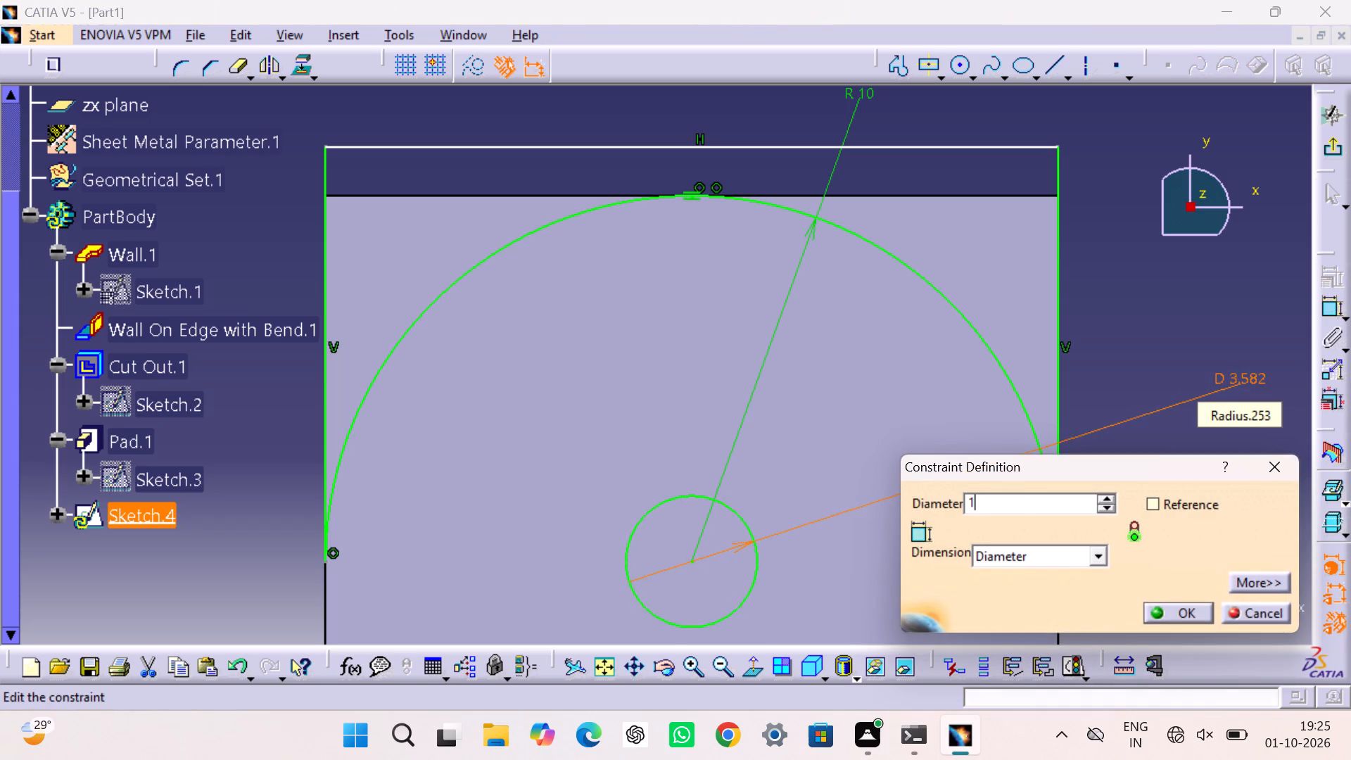
key(0)
key(Return)
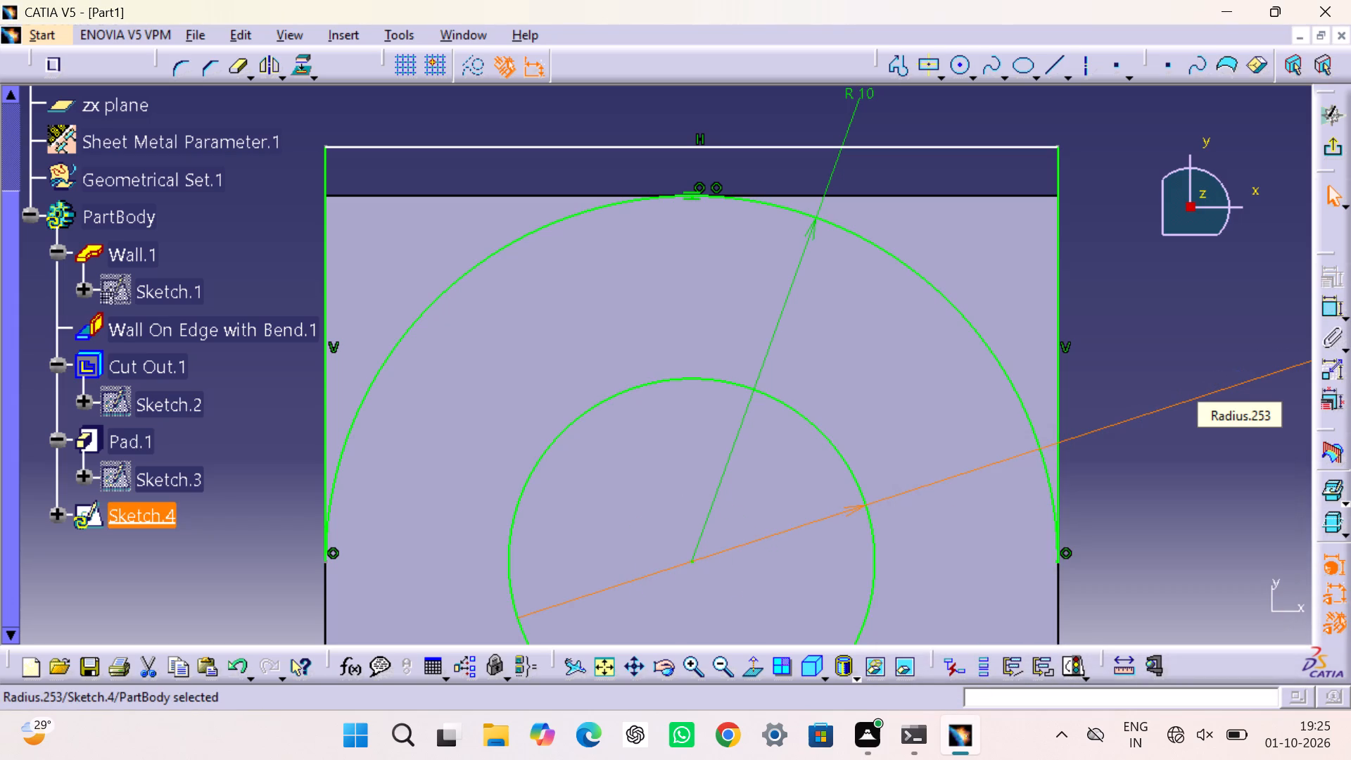
Exit the sketch and cut a 10 mm deep Pocket from it to round the flange end and open its hole.
click(1331, 148)
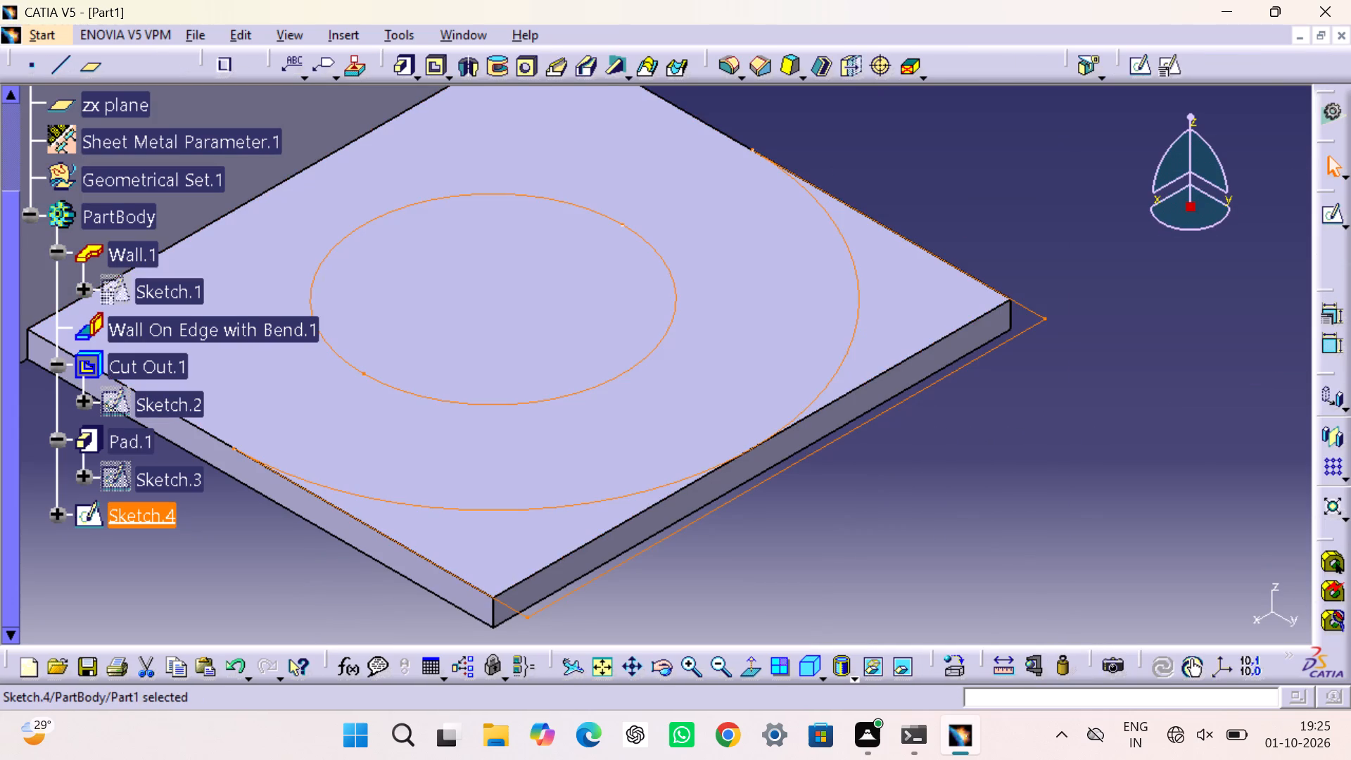
middle_drag(867, 590, 1316, 446)
middle_drag(657, 571, 657, 570)
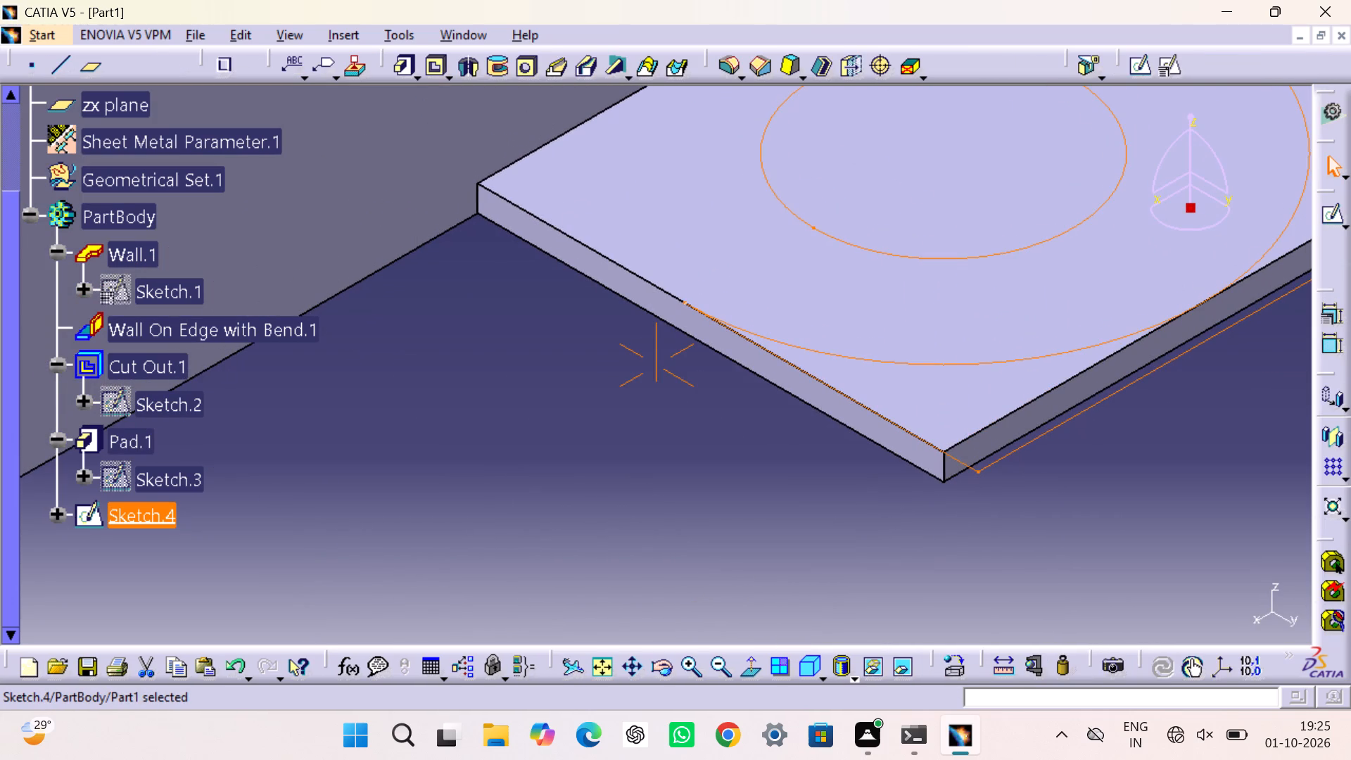
middle_drag(657, 570, 664, 558)
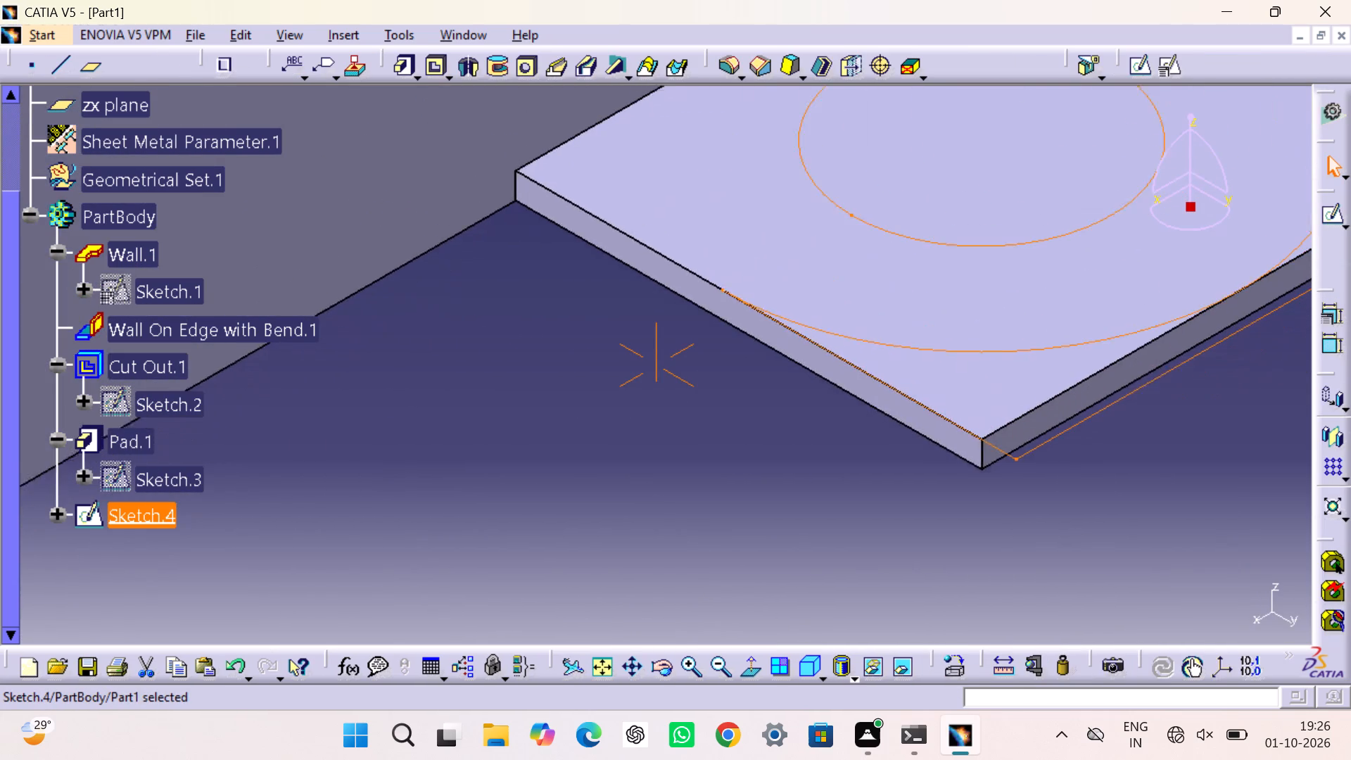
middle_drag(664, 558, 528, 561)
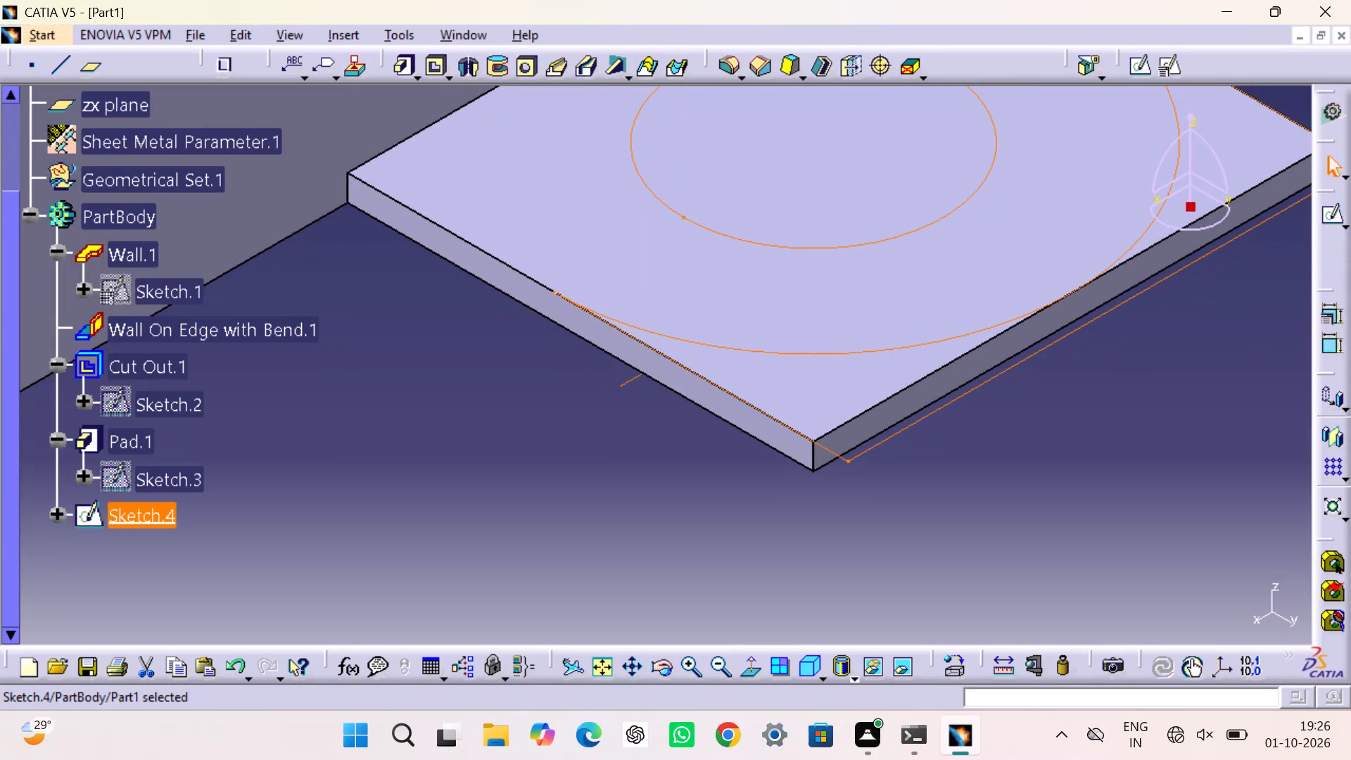
middle_drag(528, 561, 507, 604)
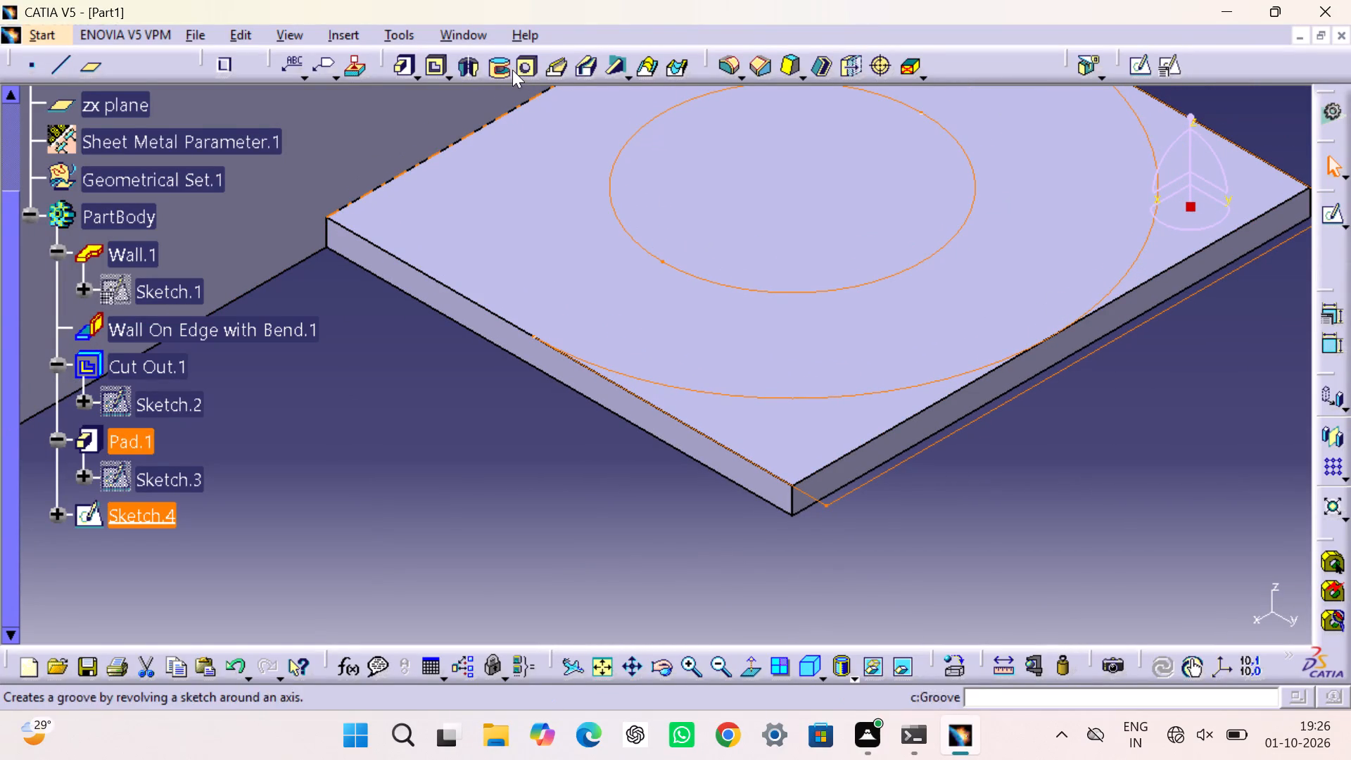
click(434, 69)
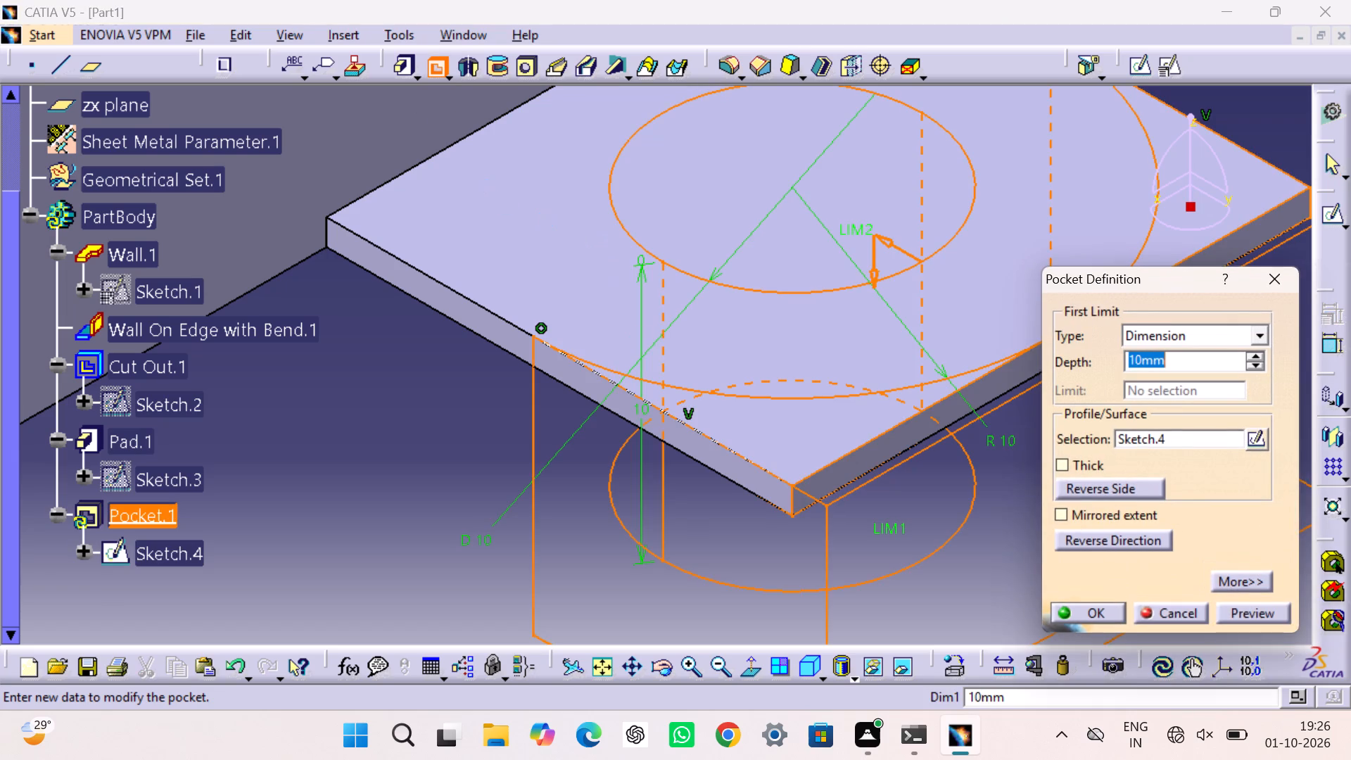
click(1106, 613)
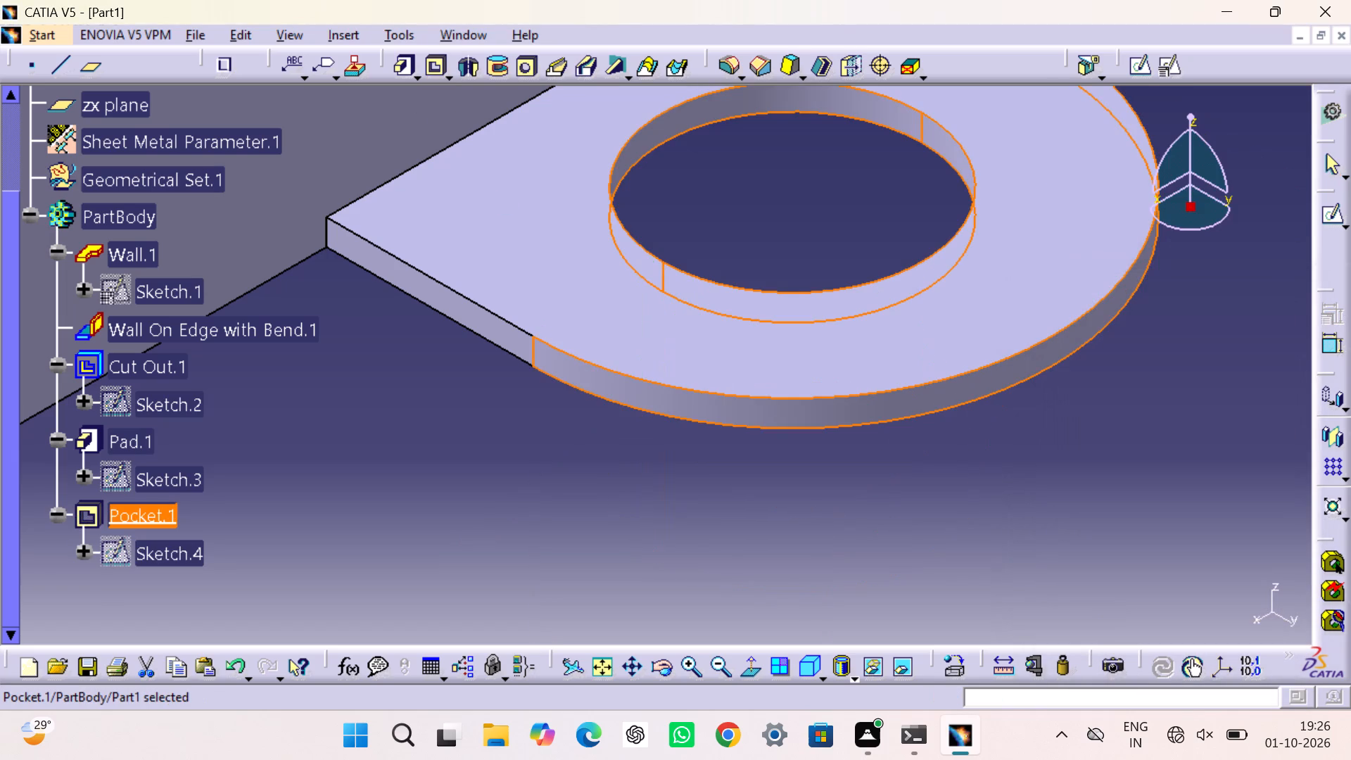
drag(1229, 550, 1224, 536)
Switch to the Generative Sheetmetal Design workbench.
middle_drag(986, 472, 1112, 550)
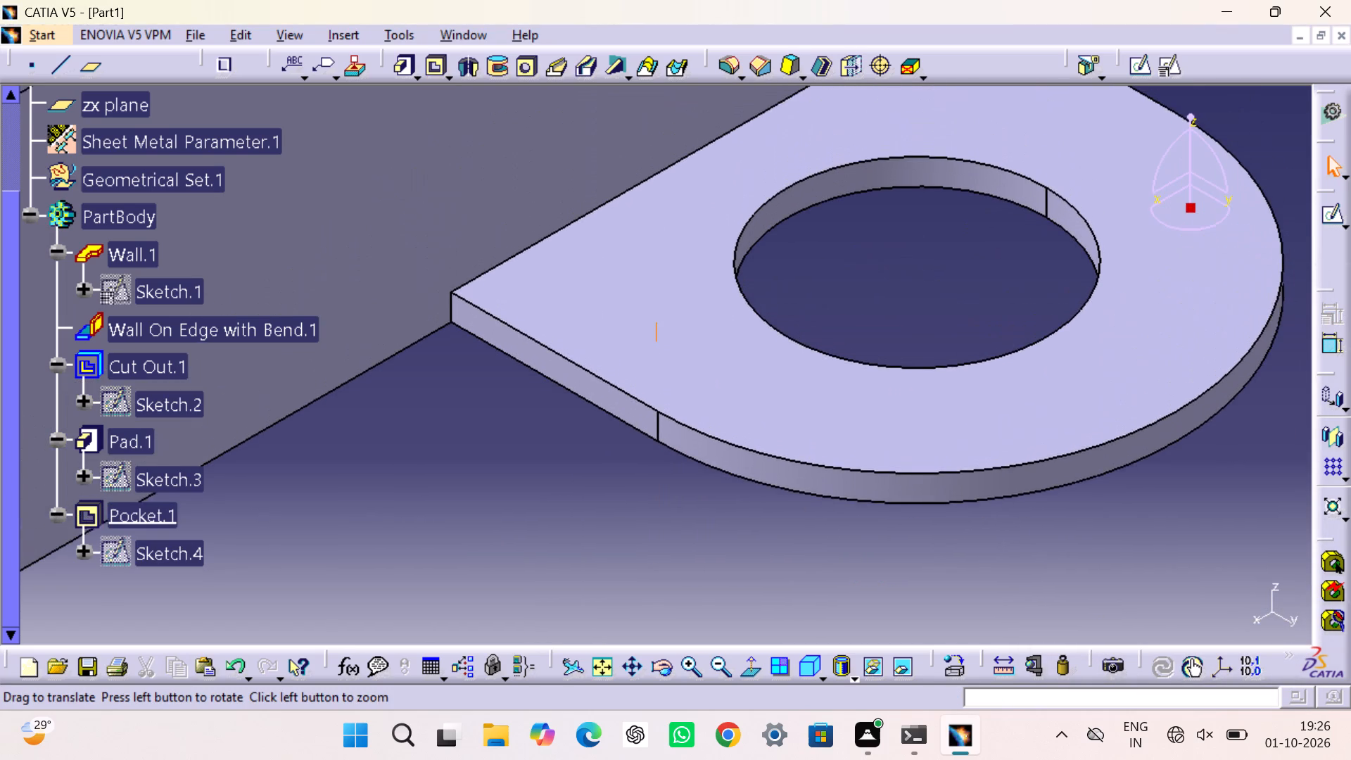
middle_drag(1112, 550, 1112, 551)
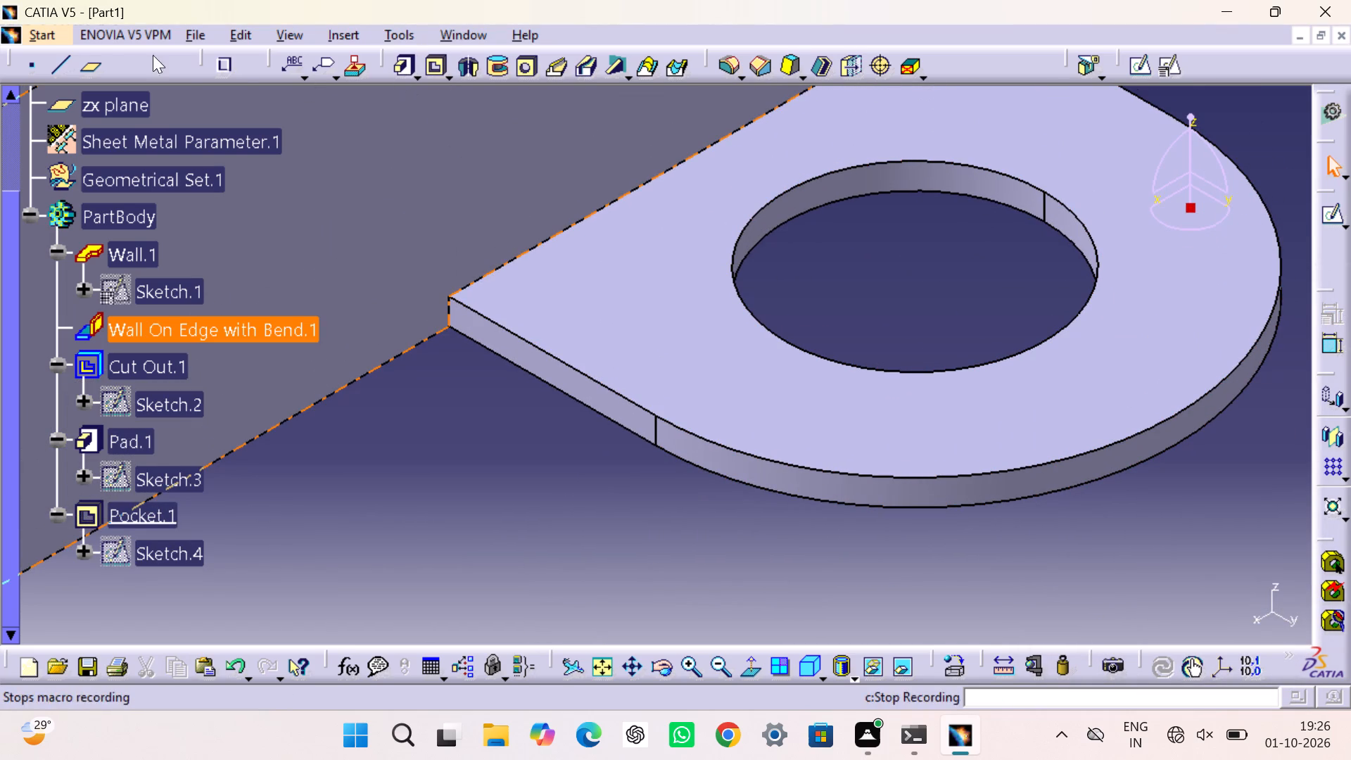
click(53, 32)
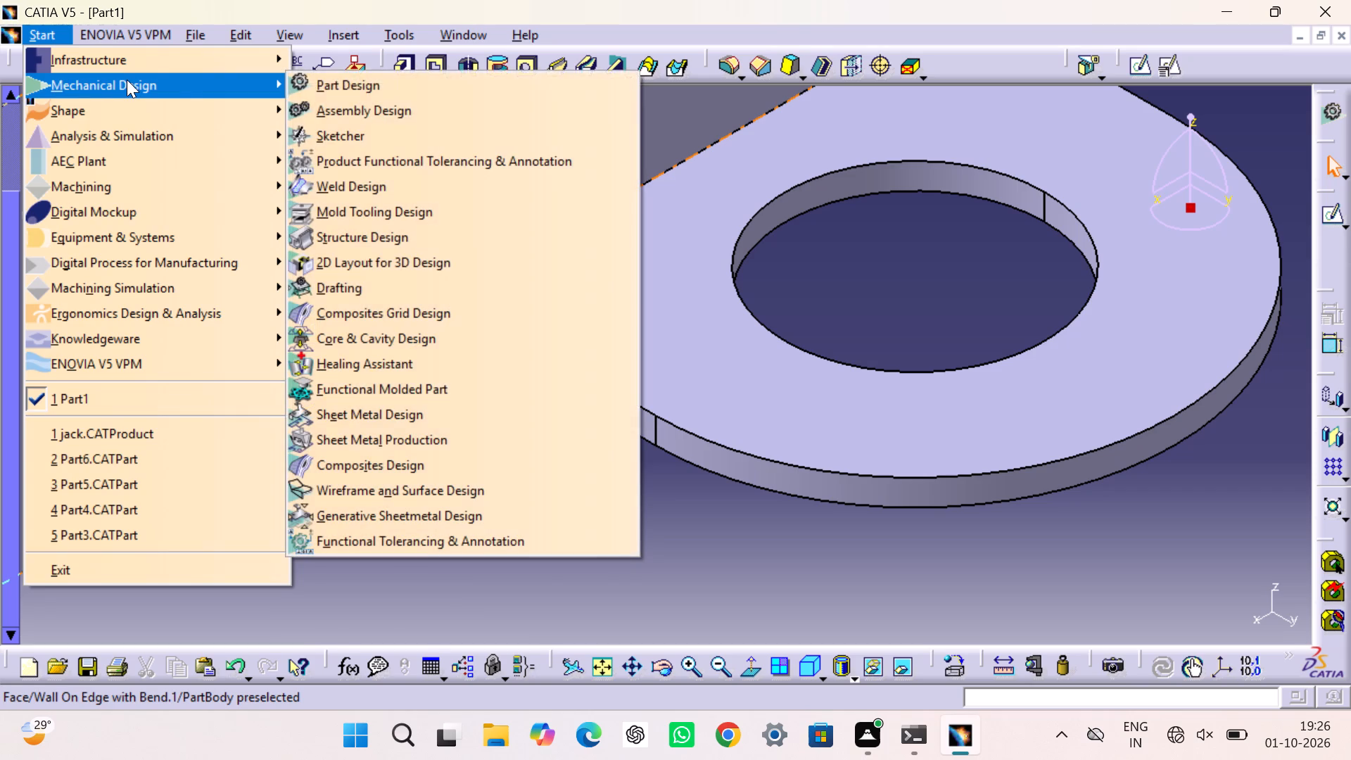
click(416, 519)
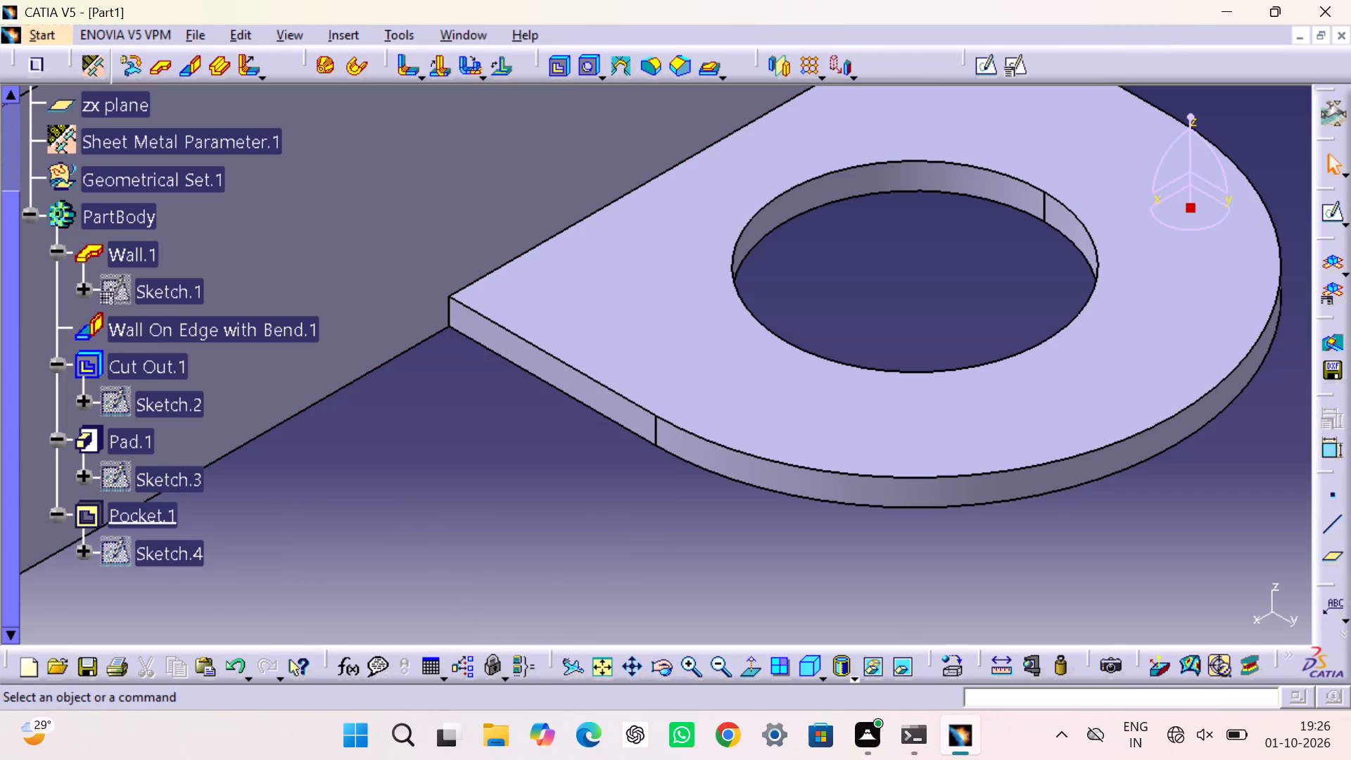
click(430, 488)
Detach the standard view commands and dock them beside the sketch commands.
middle_drag(446, 466, 495, 393)
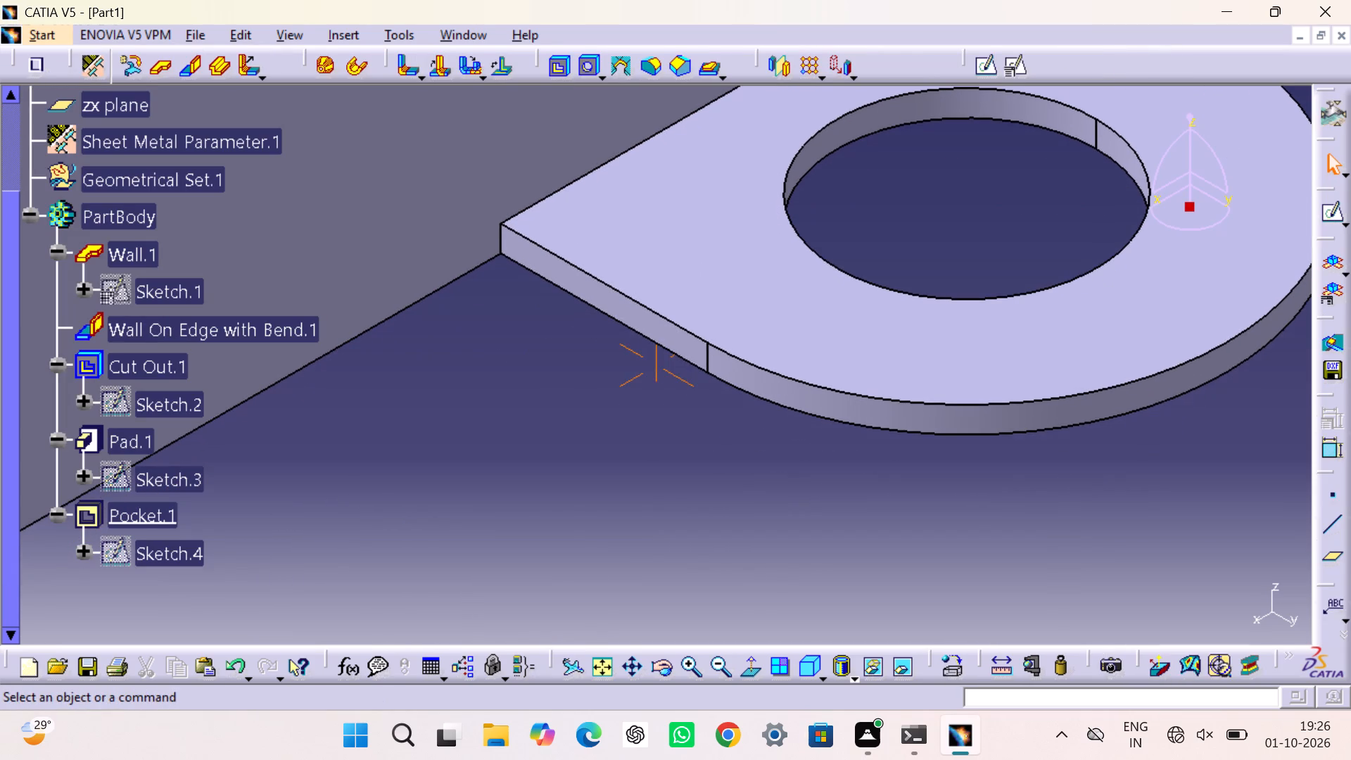
click(609, 667)
click(923, 501)
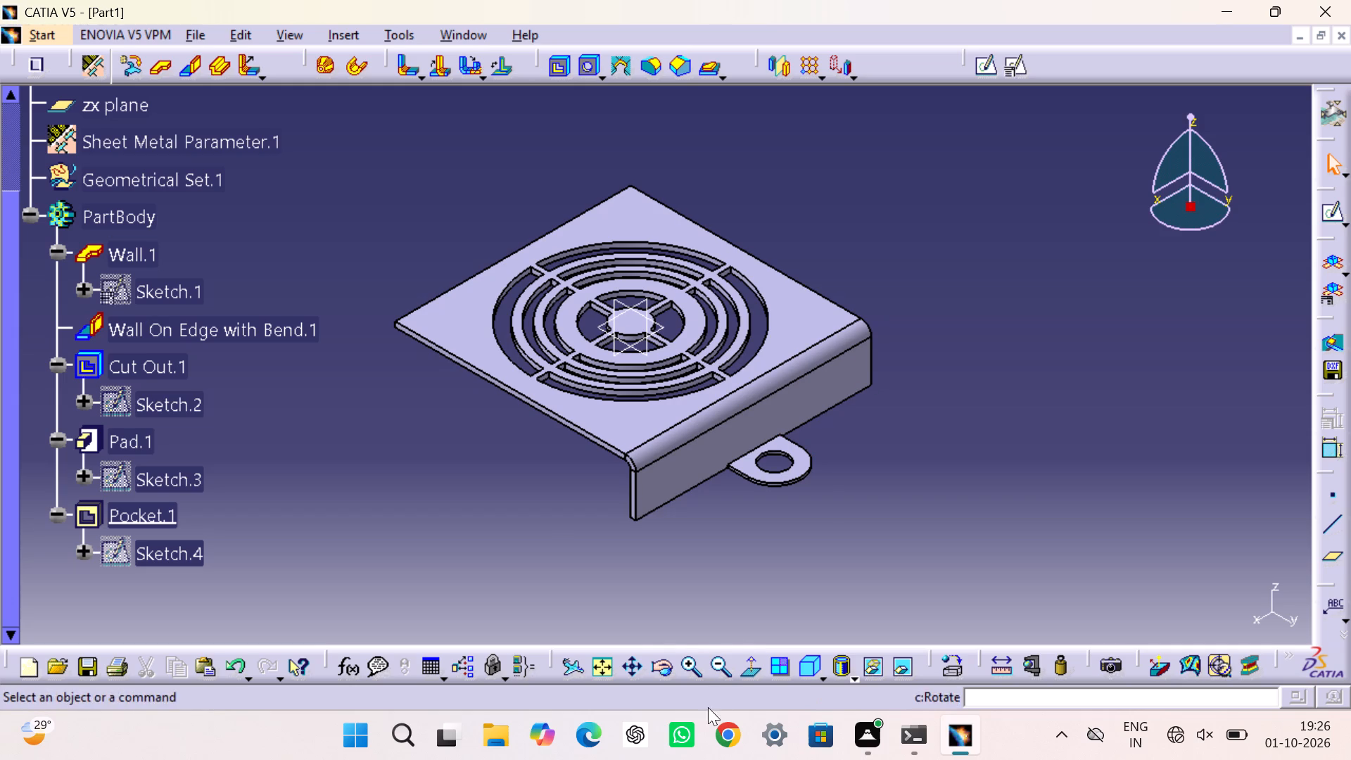
click(821, 676)
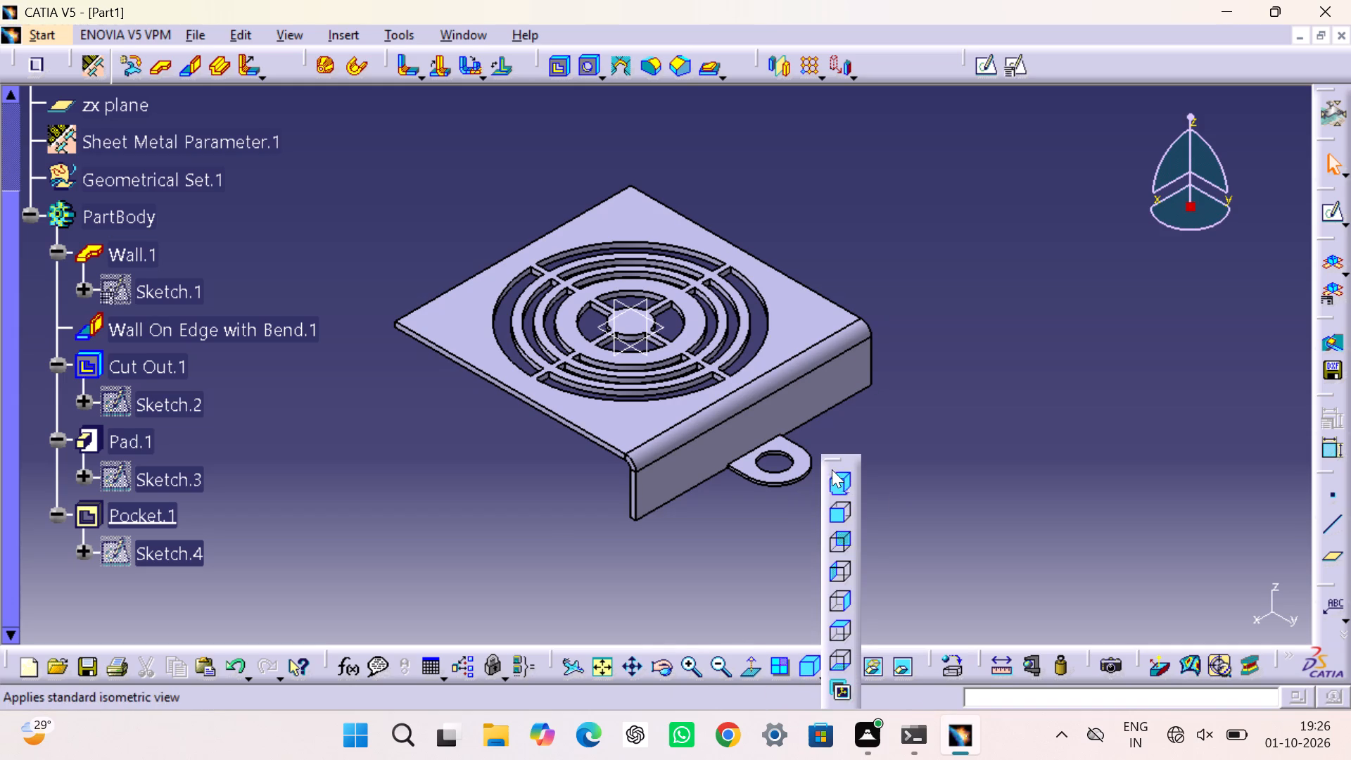
drag(832, 471, 1080, 140)
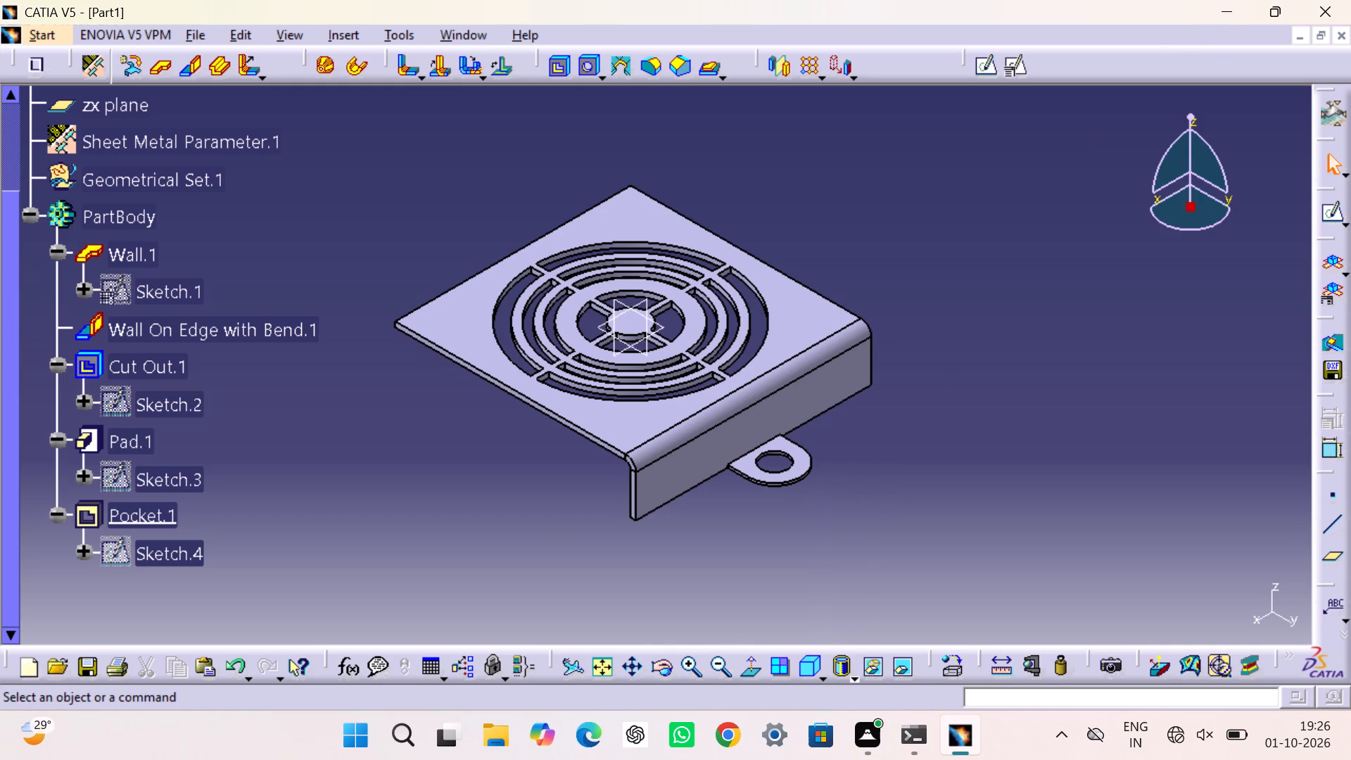
click(820, 671)
drag(832, 461, 1082, 199)
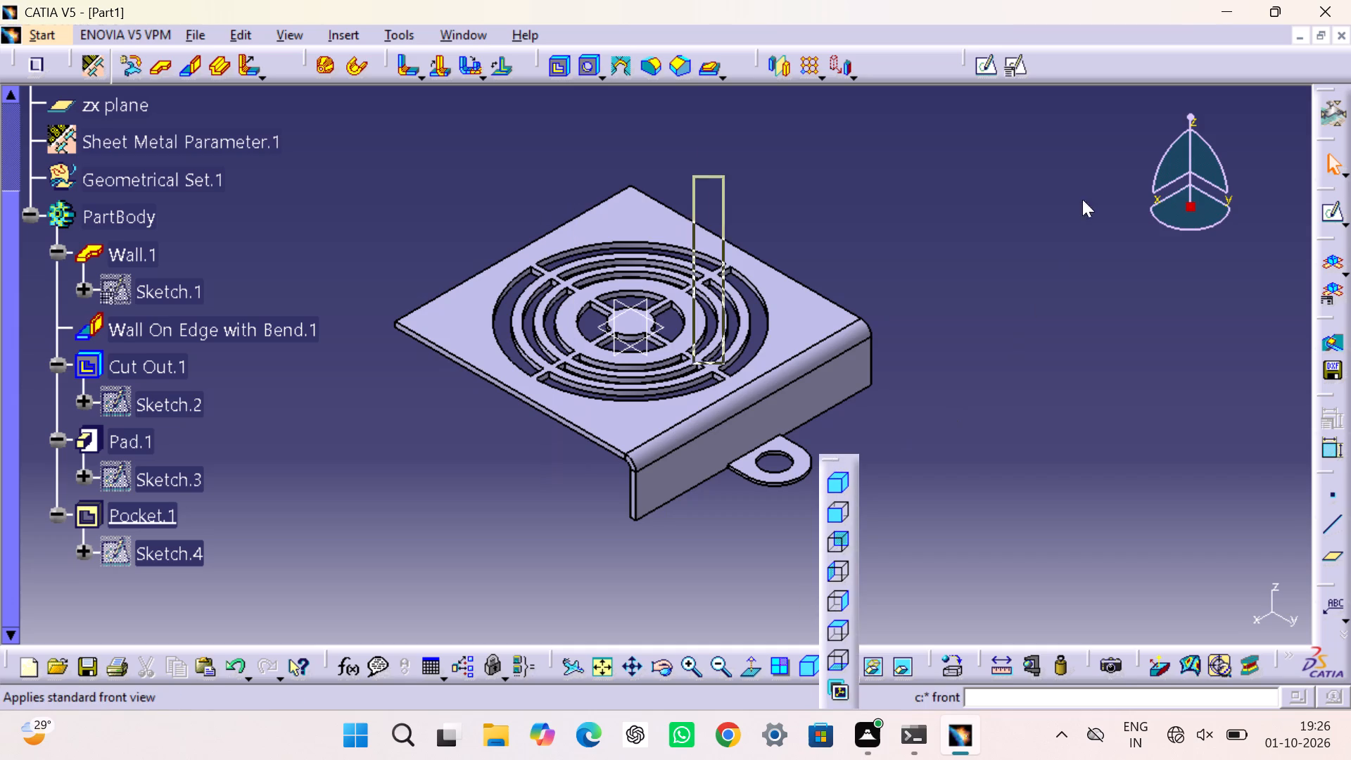
drag(1082, 199, 1120, 49)
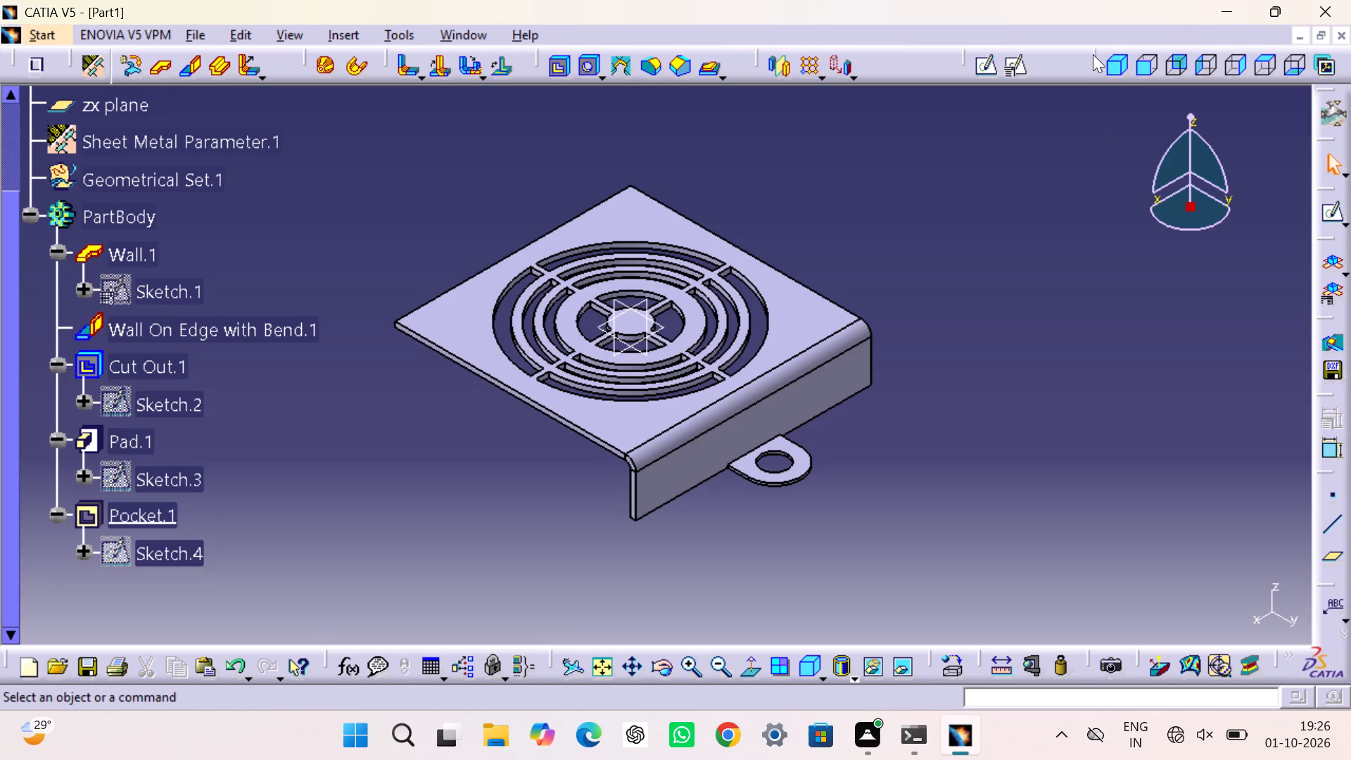
drag(1092, 53, 1033, 49)
Inspect the whole part in the standard isometric, front, back, left, right, top and bottom views.
click(1125, 61)
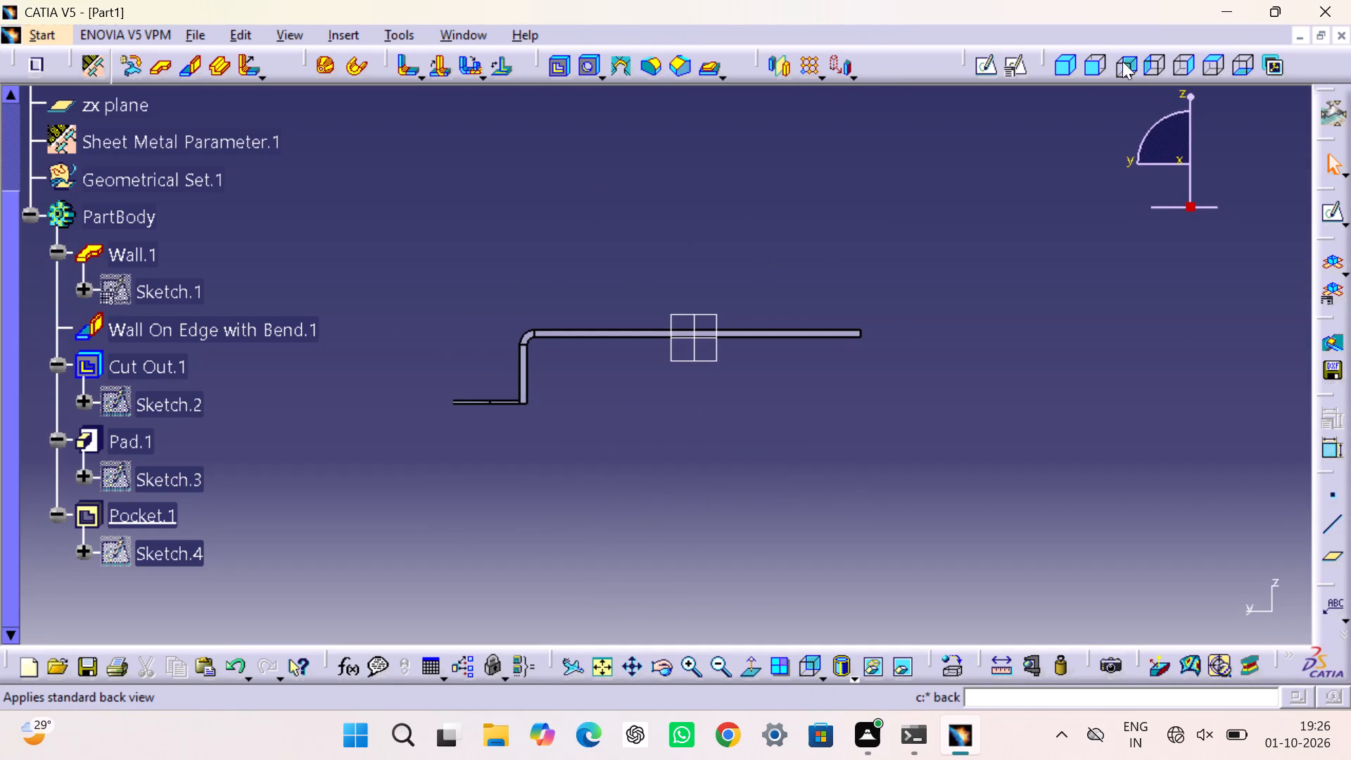
click(1063, 61)
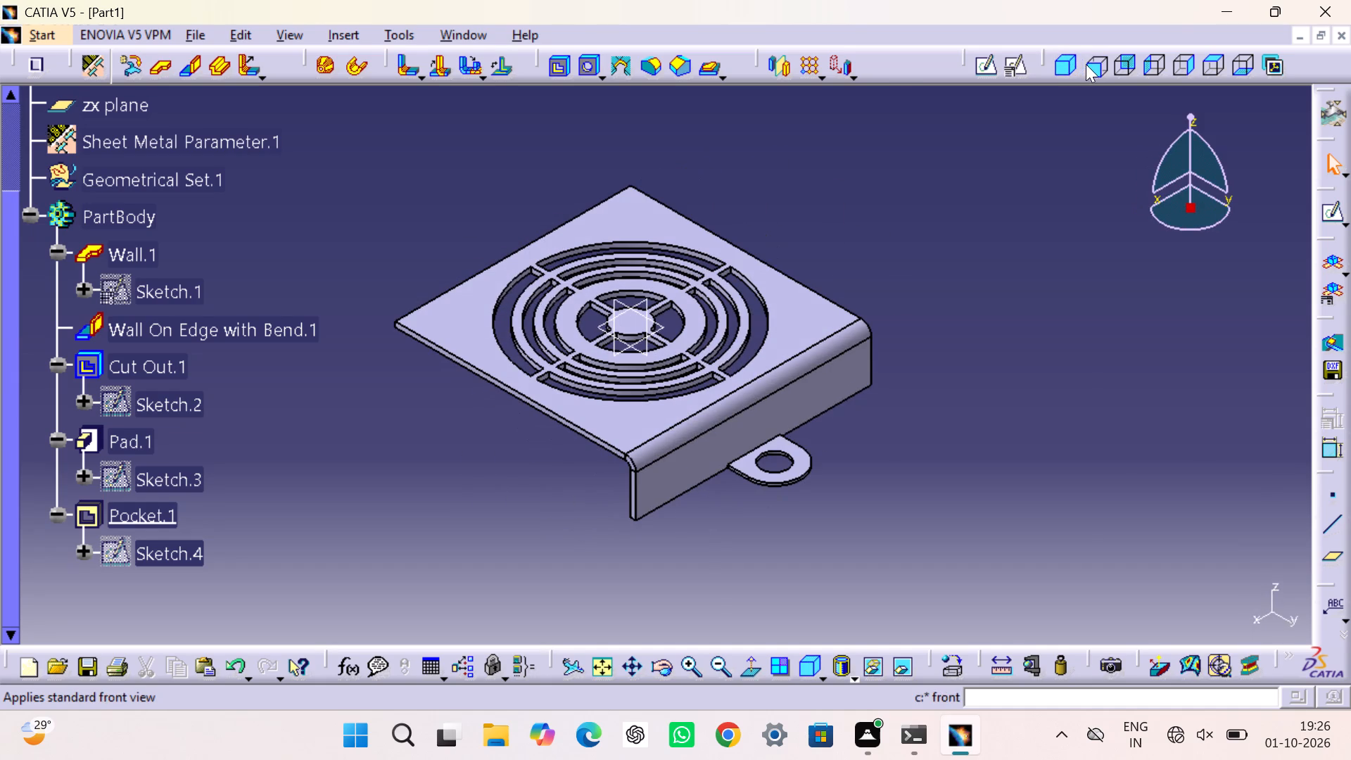
click(1091, 64)
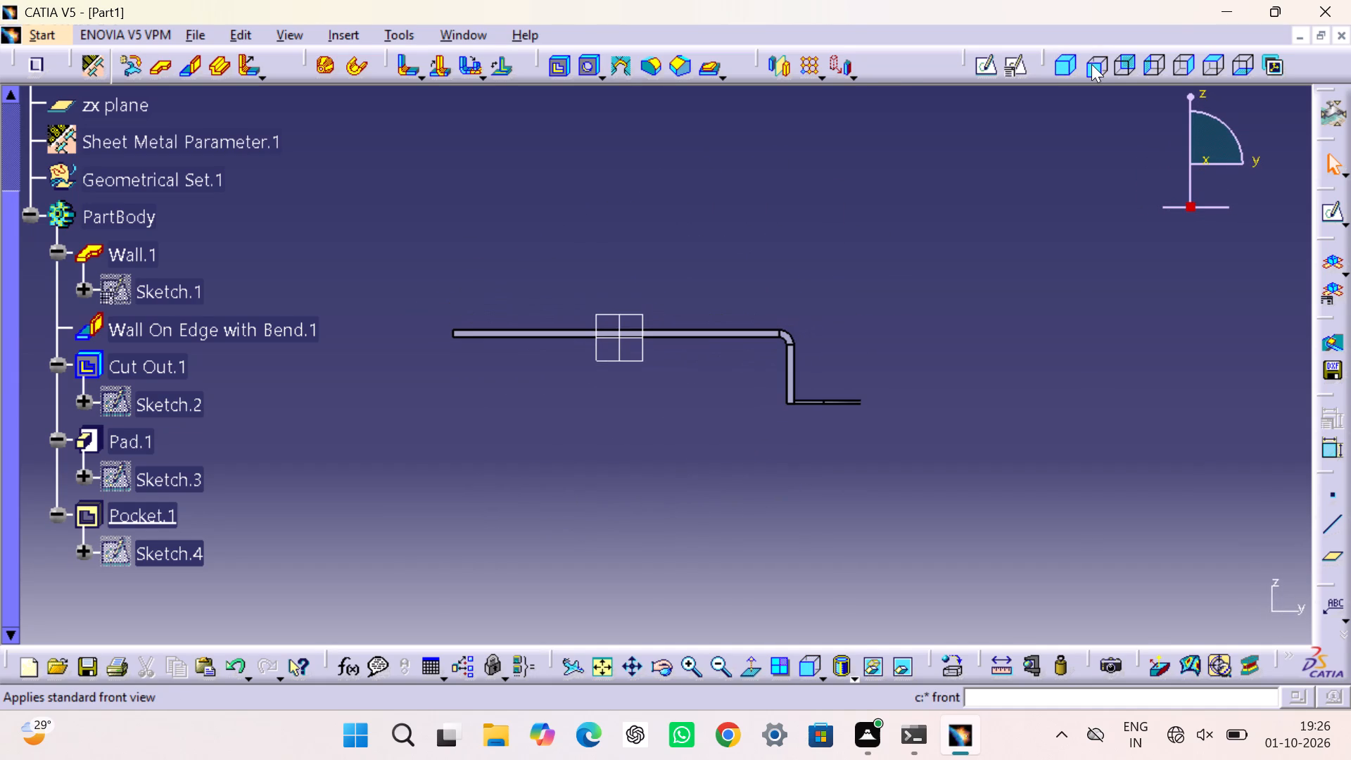
click(1115, 64)
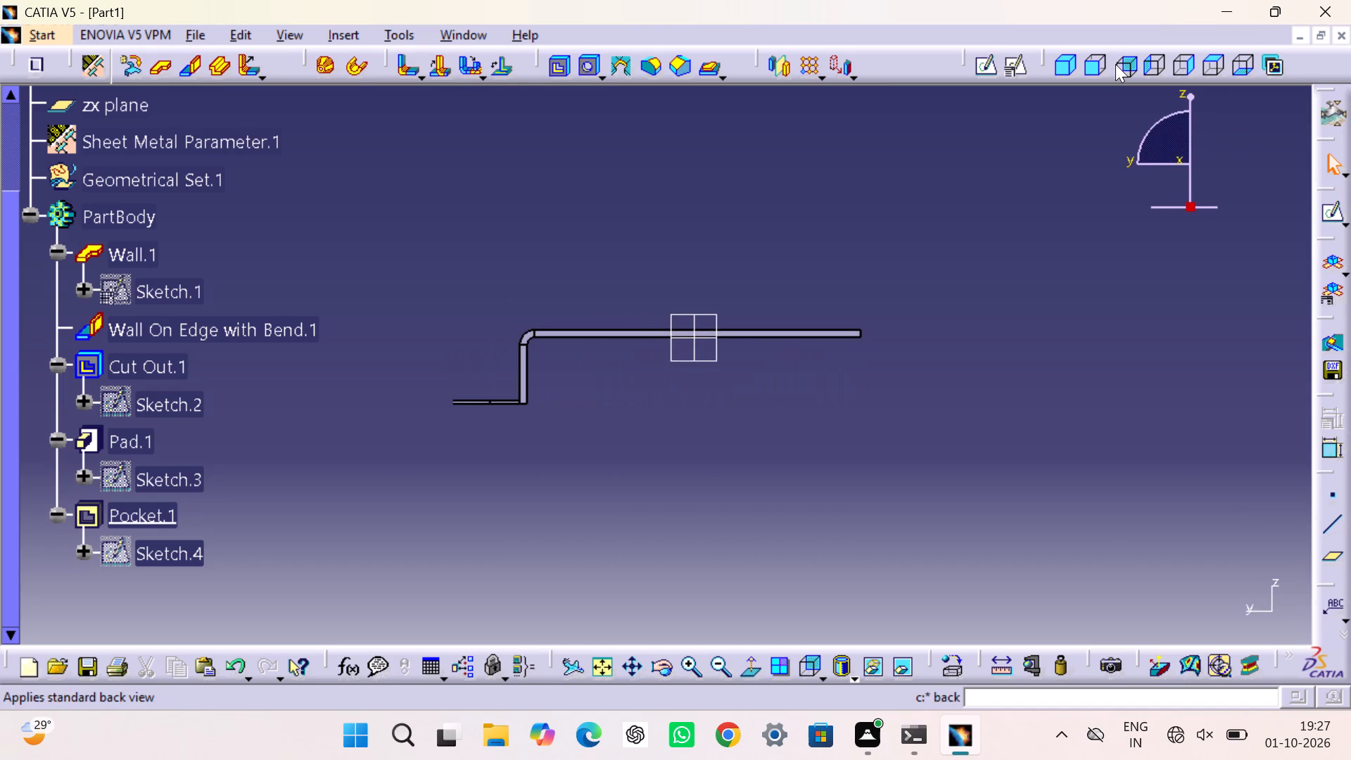
click(1145, 68)
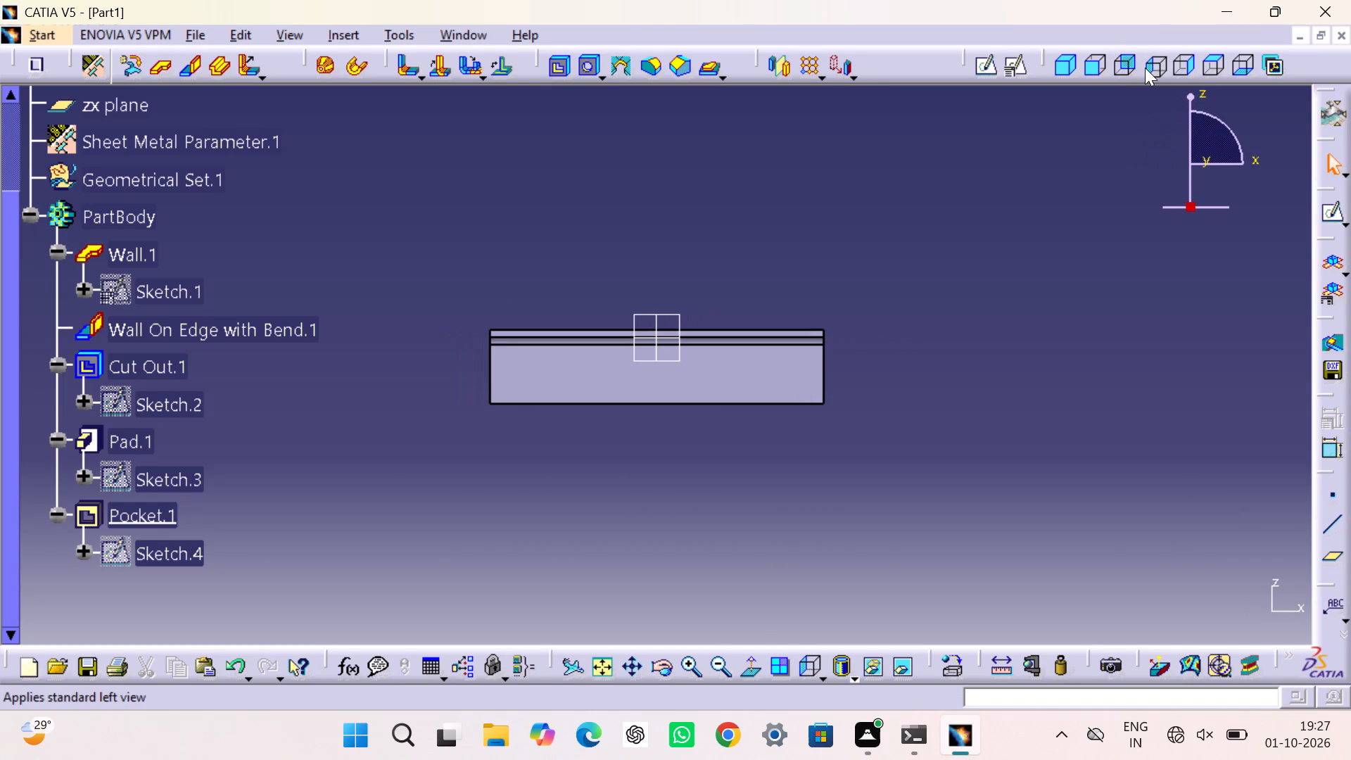
click(1156, 66)
click(1183, 65)
click(1217, 63)
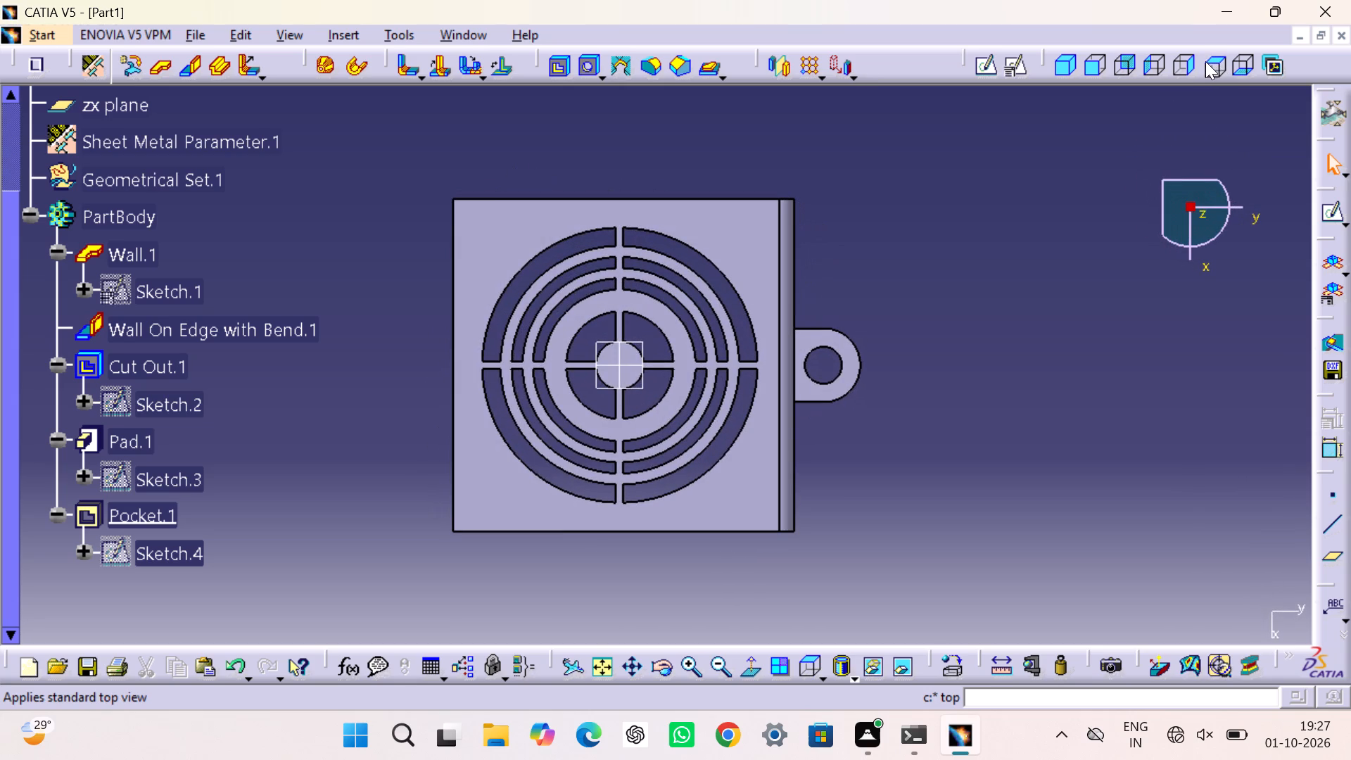
click(1236, 65)
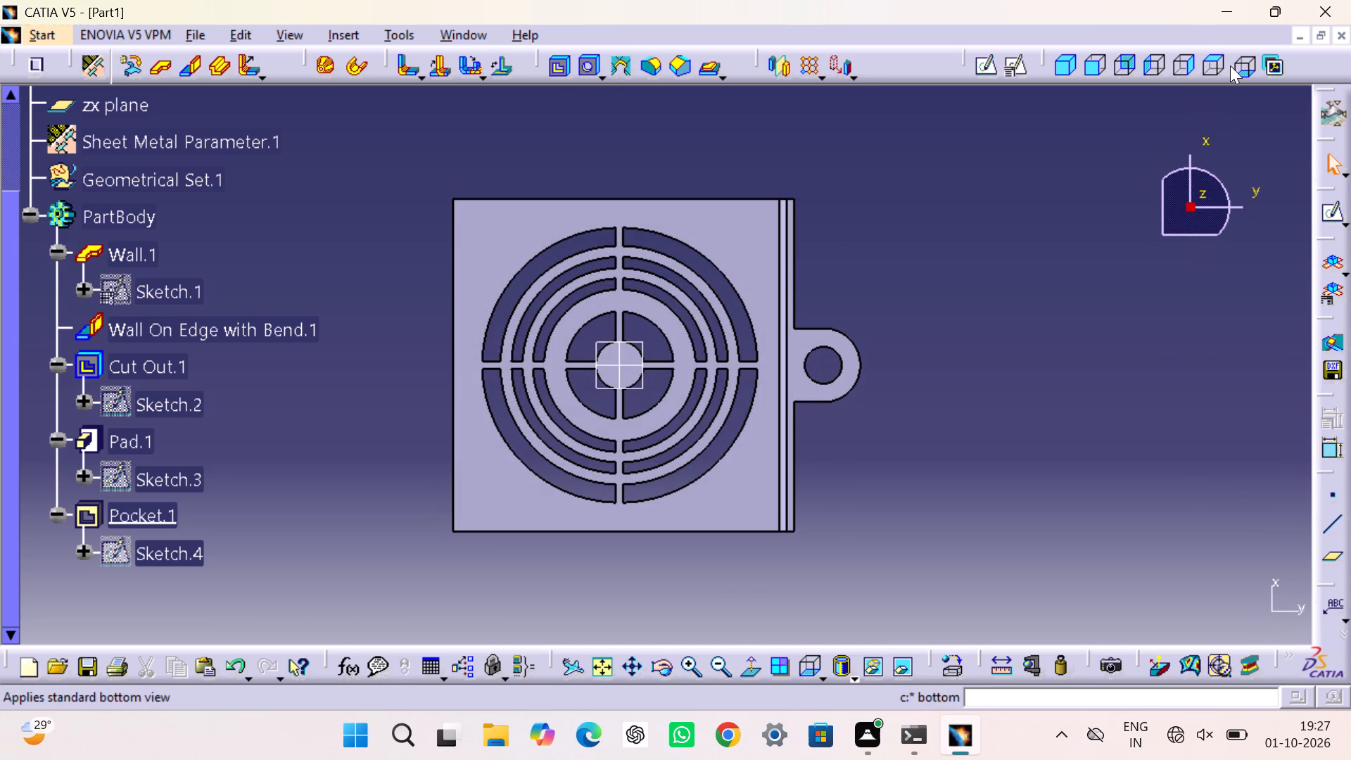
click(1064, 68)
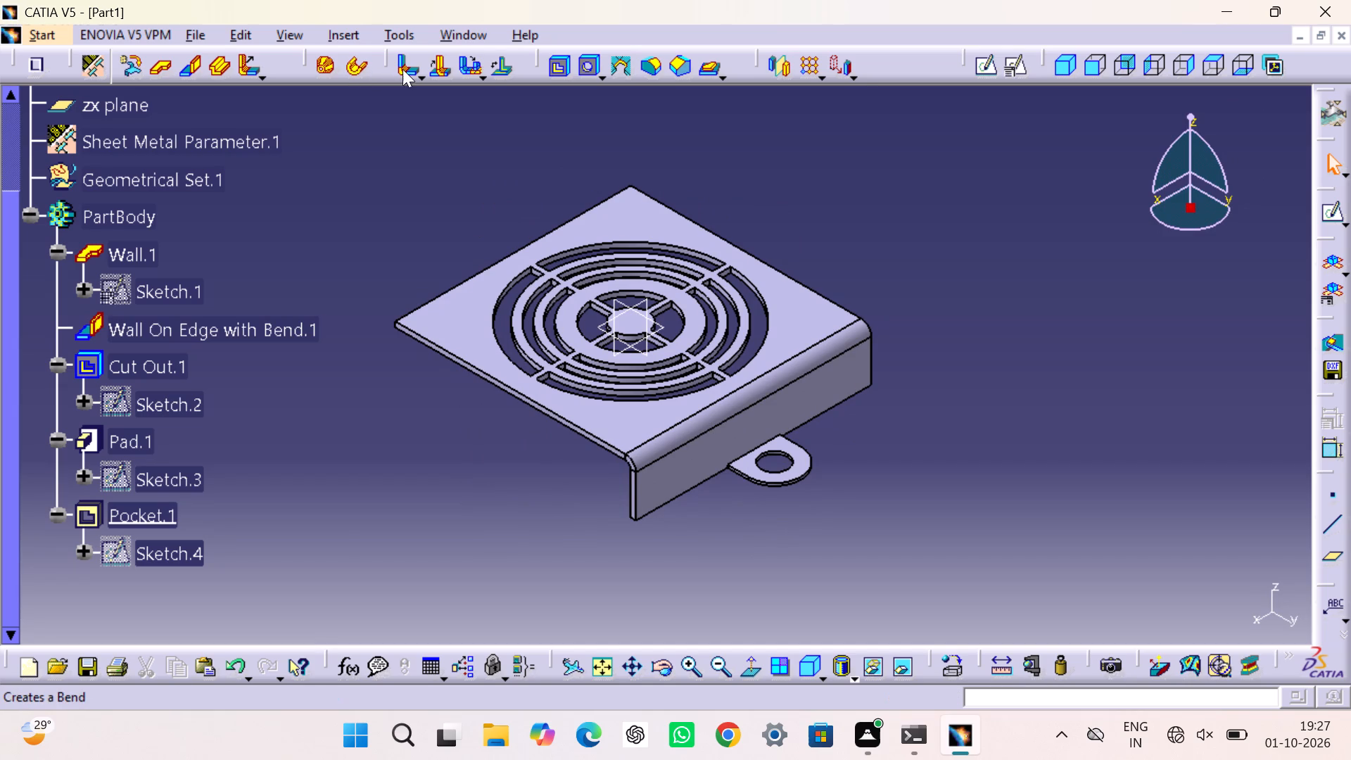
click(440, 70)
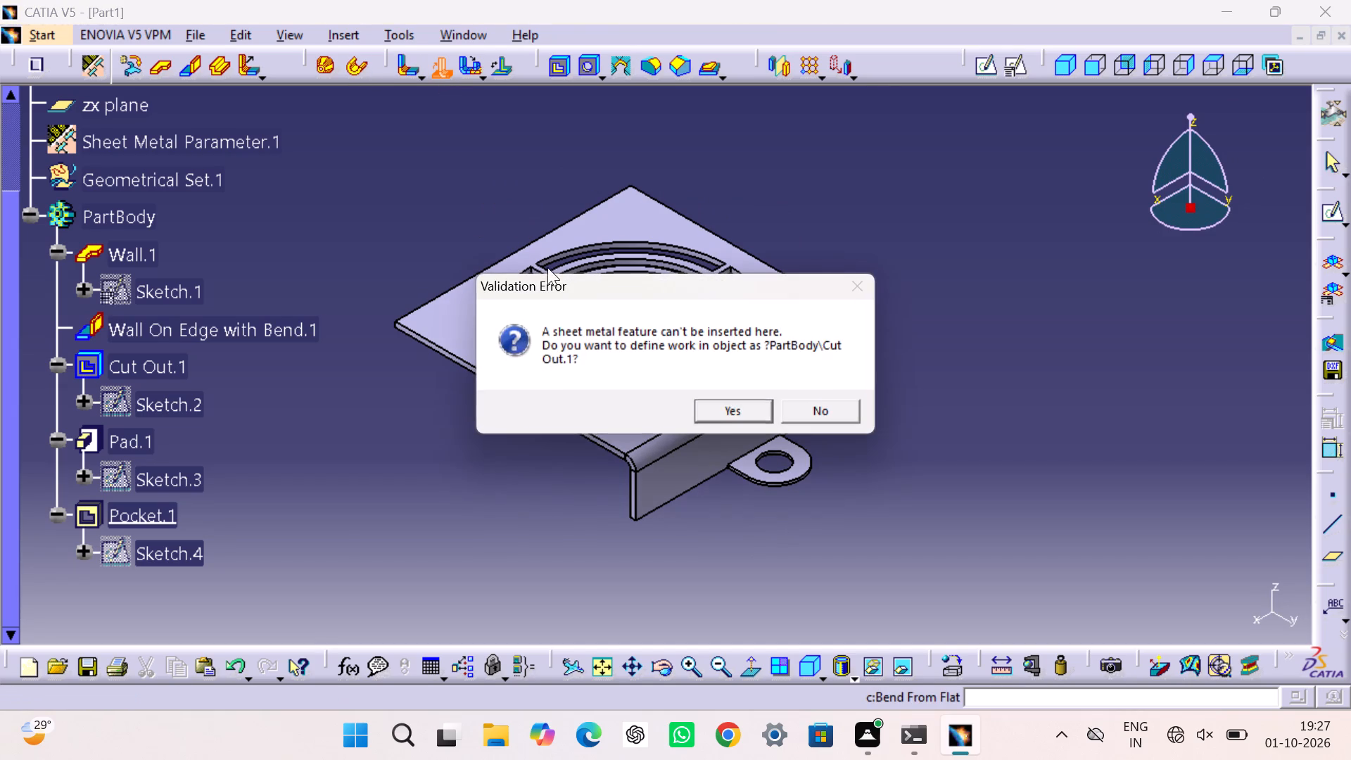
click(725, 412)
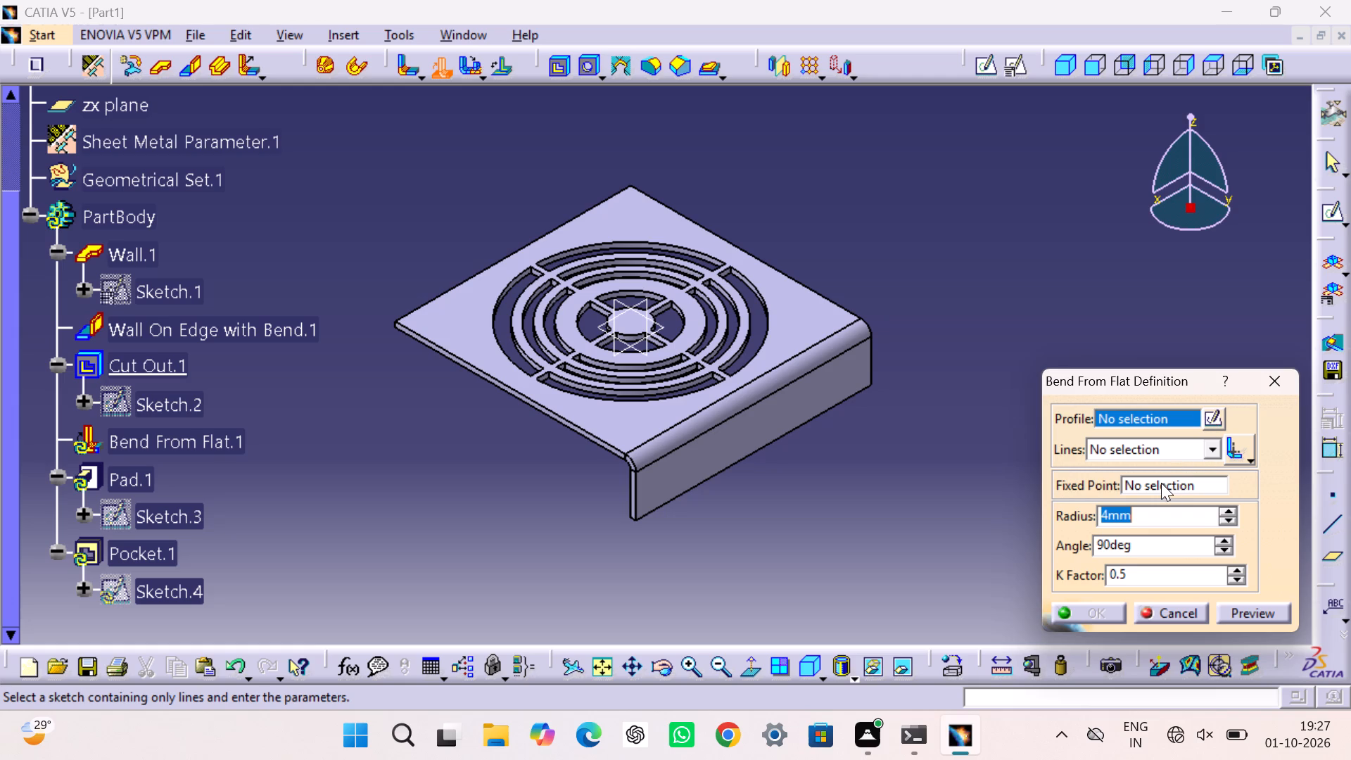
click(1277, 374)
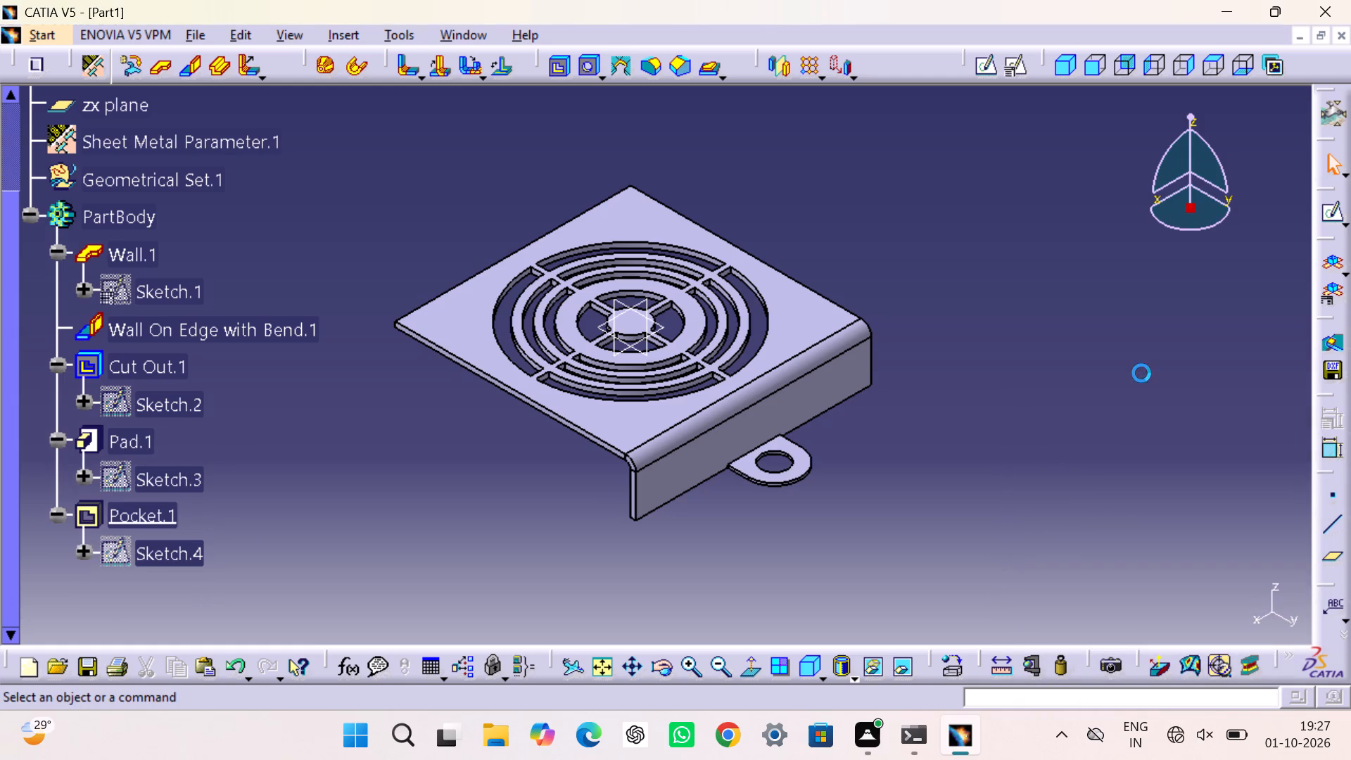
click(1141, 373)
Undo the flange's Pocket, its sketch and the Pad, going back to the flange line sketch Sketch.3.
key(ctrl+z)
key(ctrl+z)
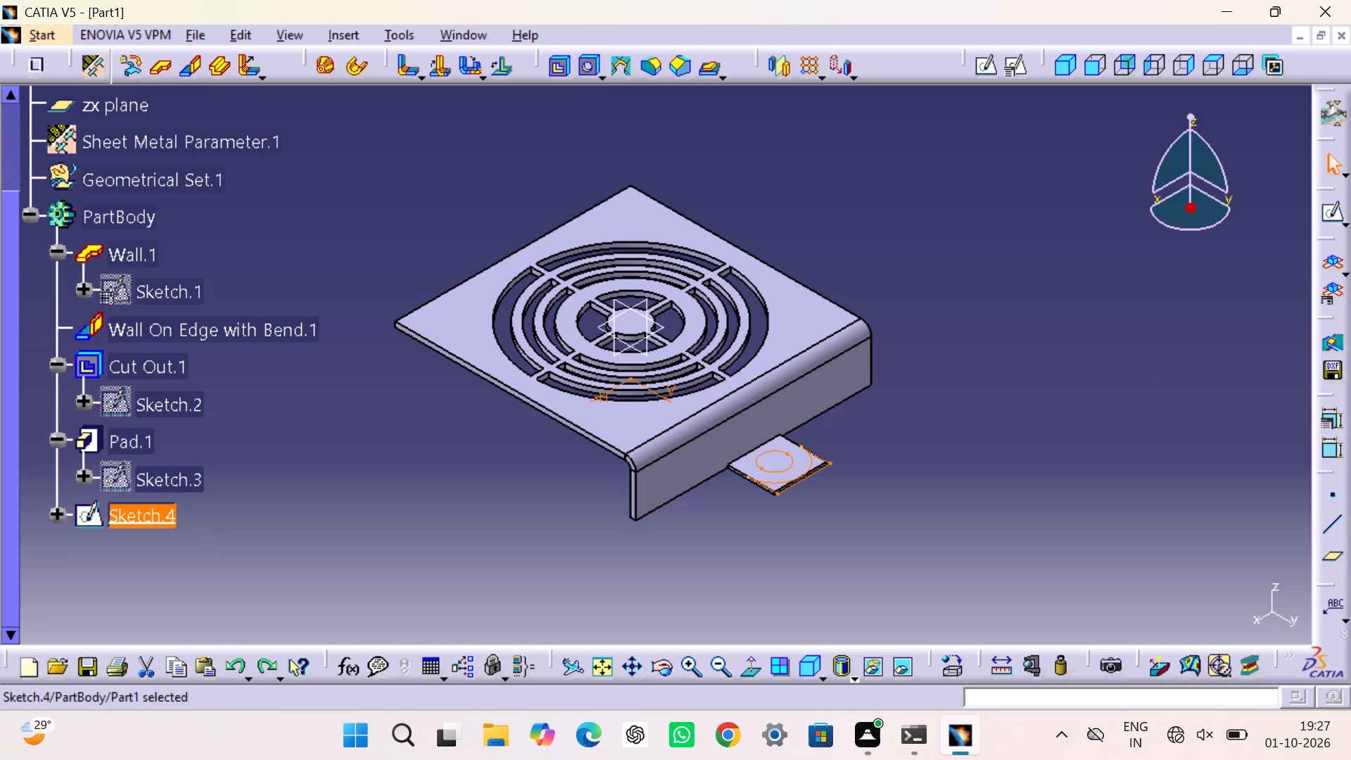
key(ctrl+z)
key(ctrl+z)
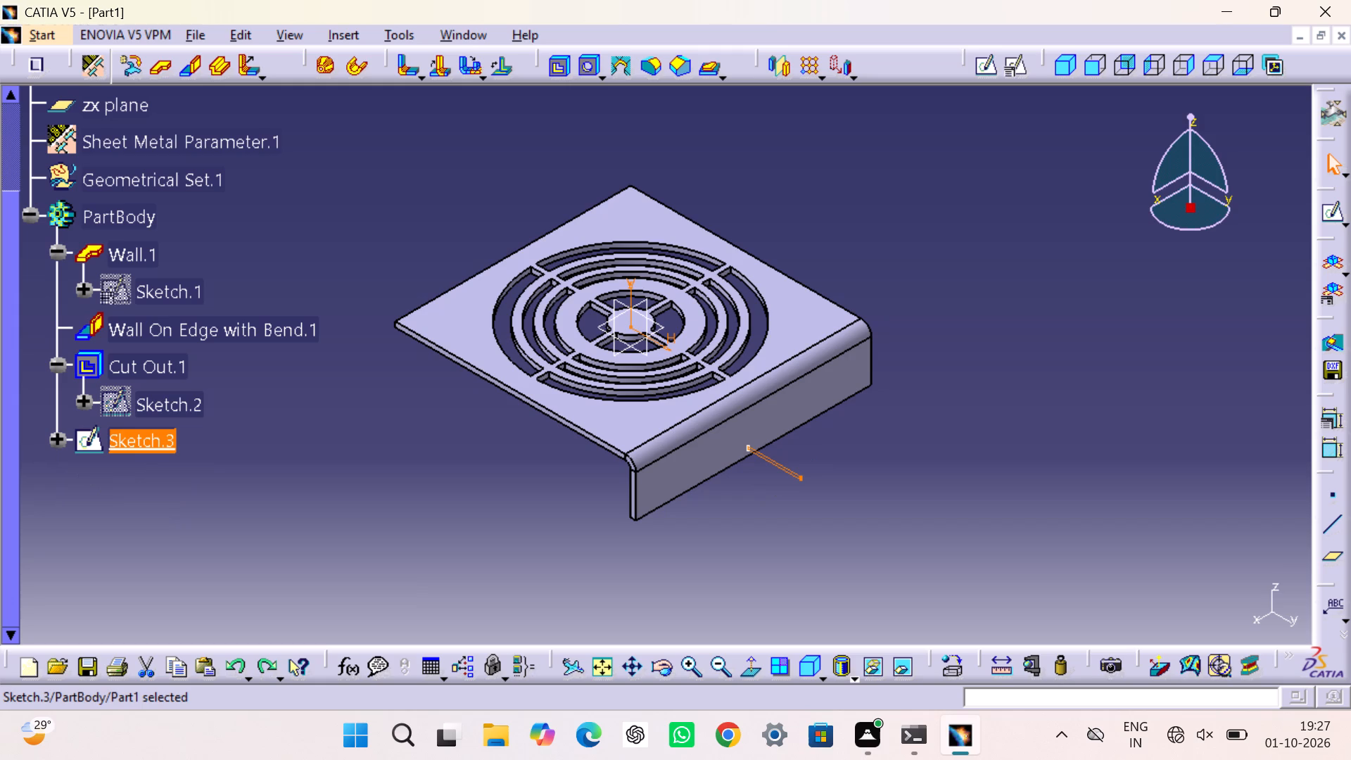
click(405, 594)
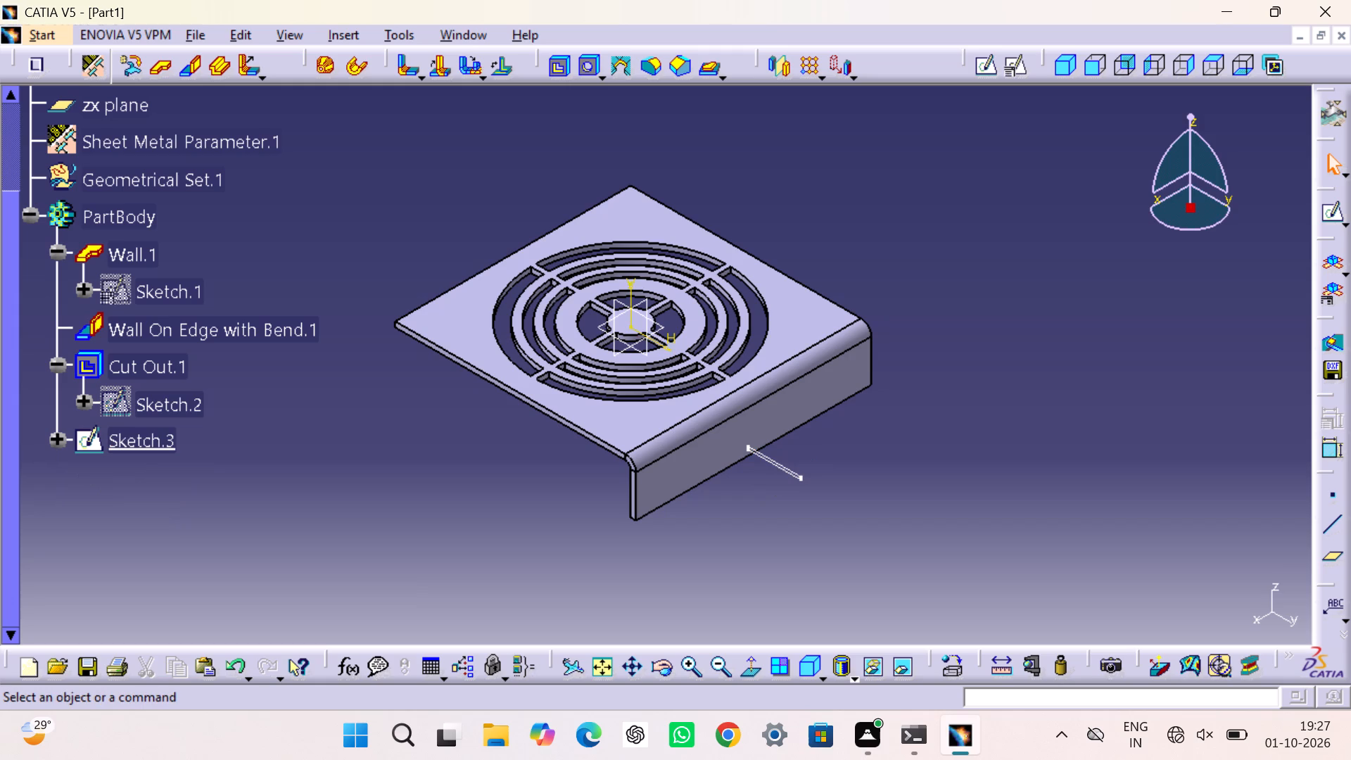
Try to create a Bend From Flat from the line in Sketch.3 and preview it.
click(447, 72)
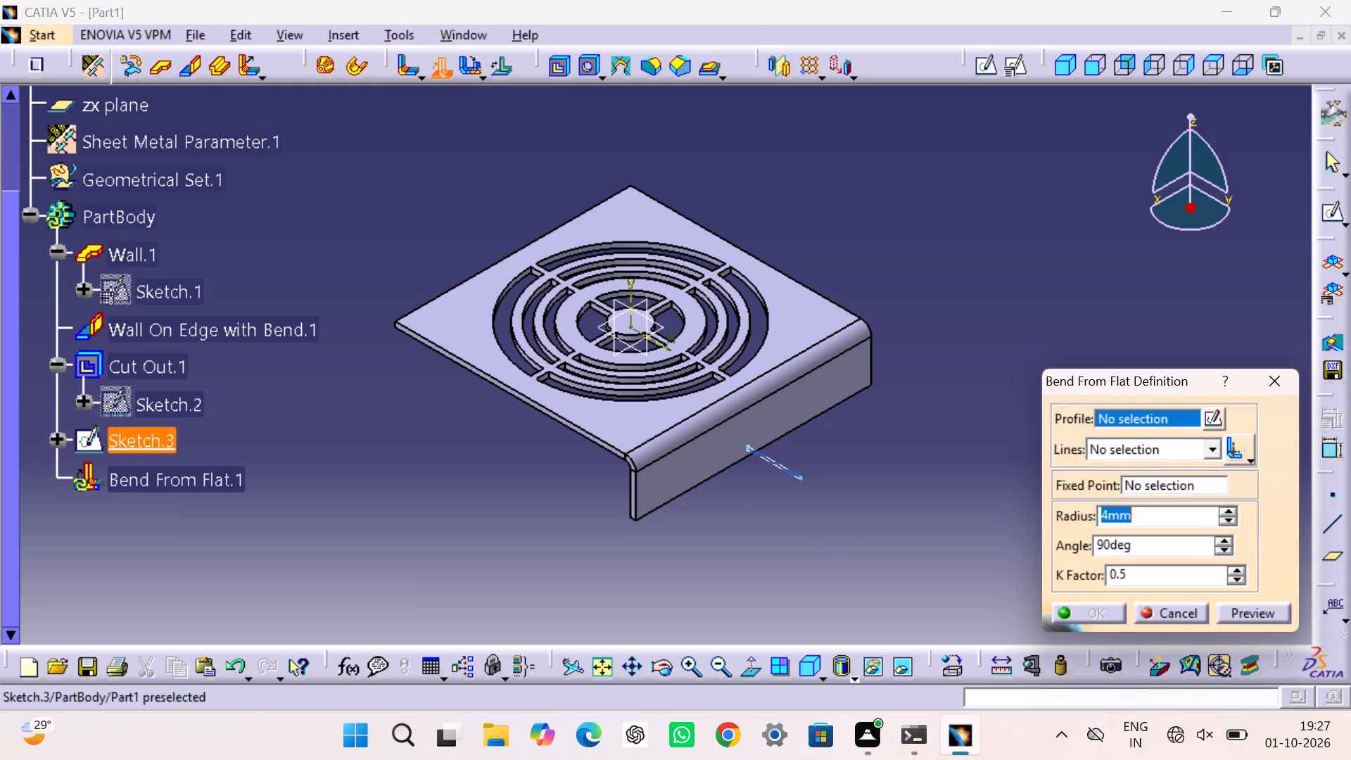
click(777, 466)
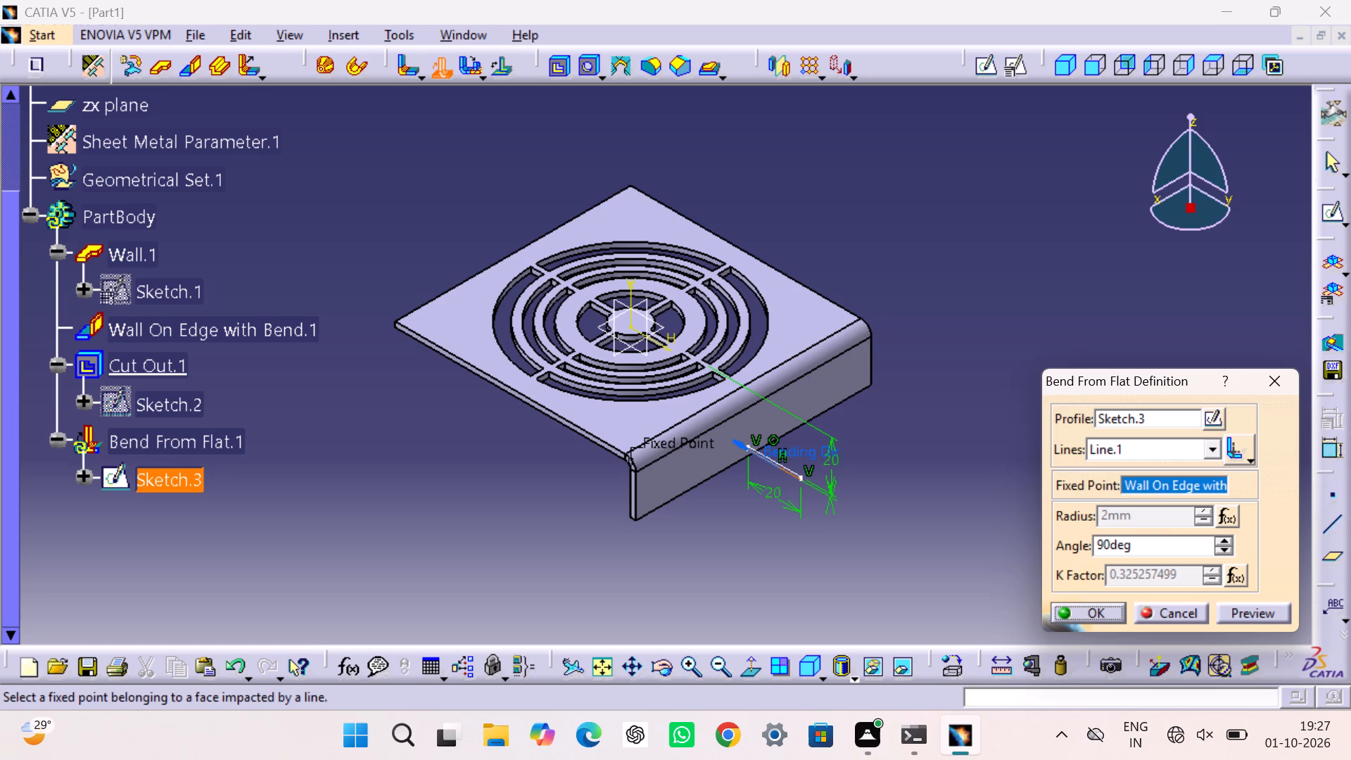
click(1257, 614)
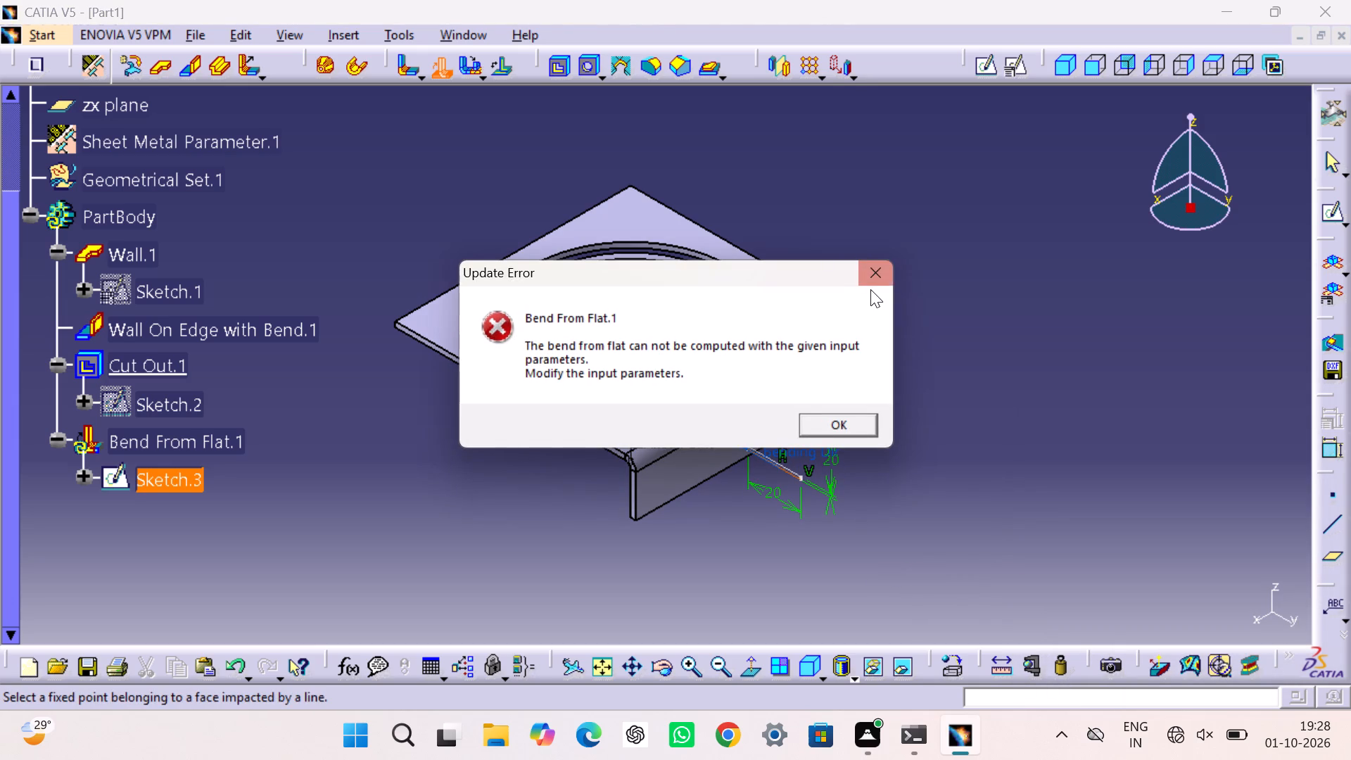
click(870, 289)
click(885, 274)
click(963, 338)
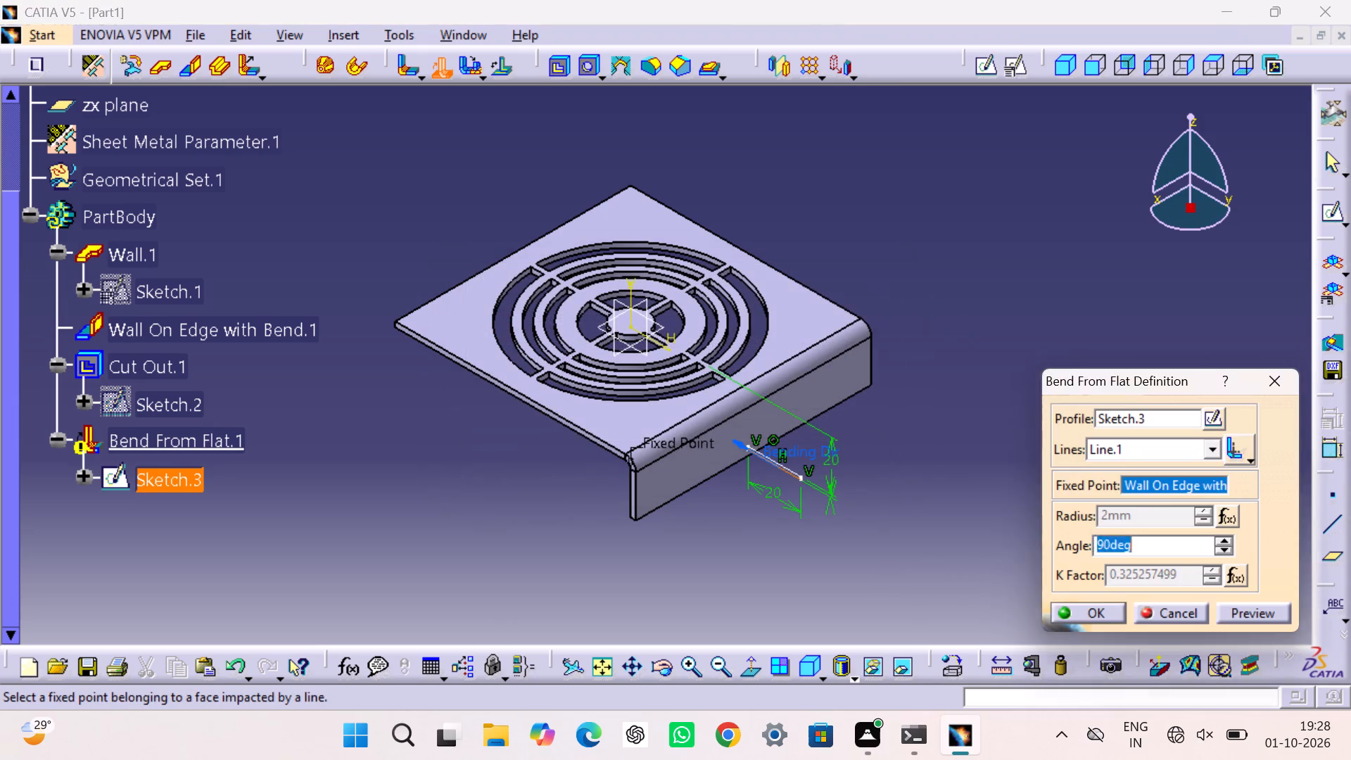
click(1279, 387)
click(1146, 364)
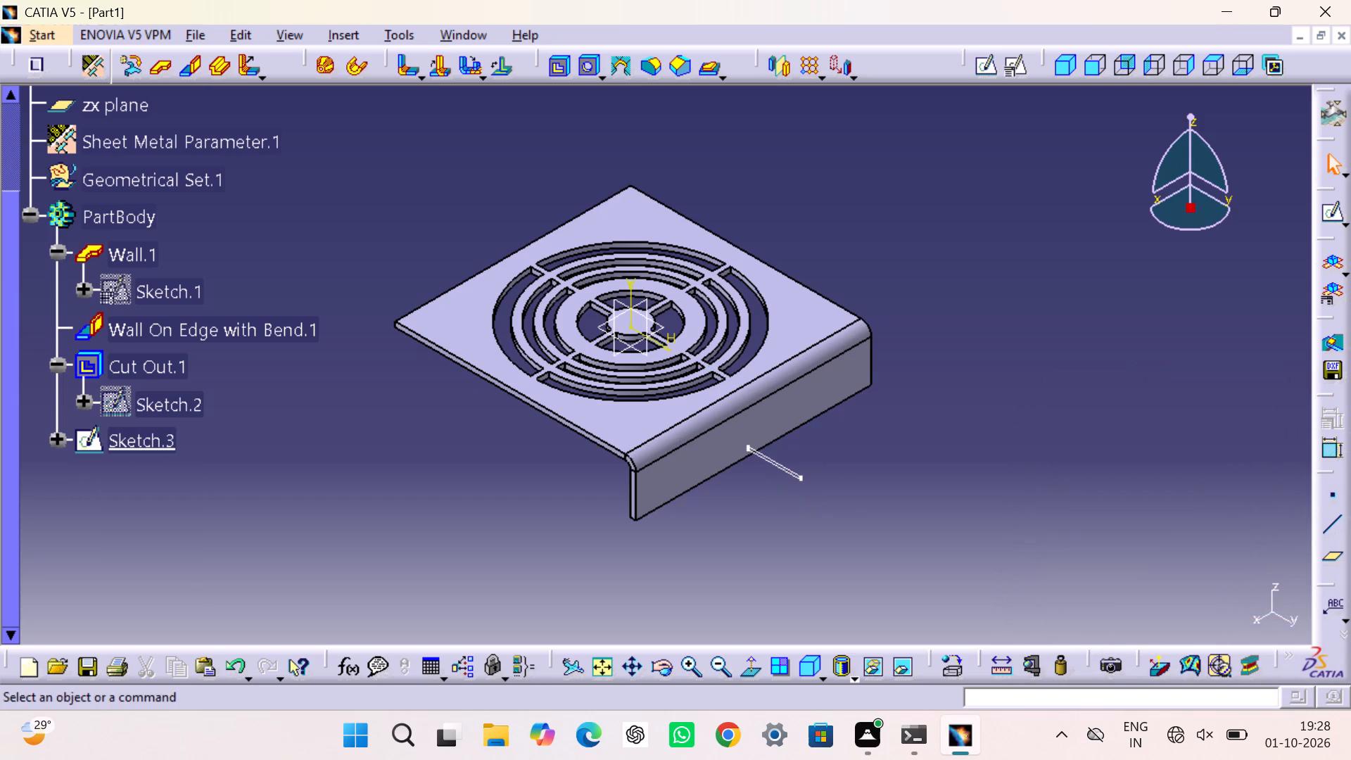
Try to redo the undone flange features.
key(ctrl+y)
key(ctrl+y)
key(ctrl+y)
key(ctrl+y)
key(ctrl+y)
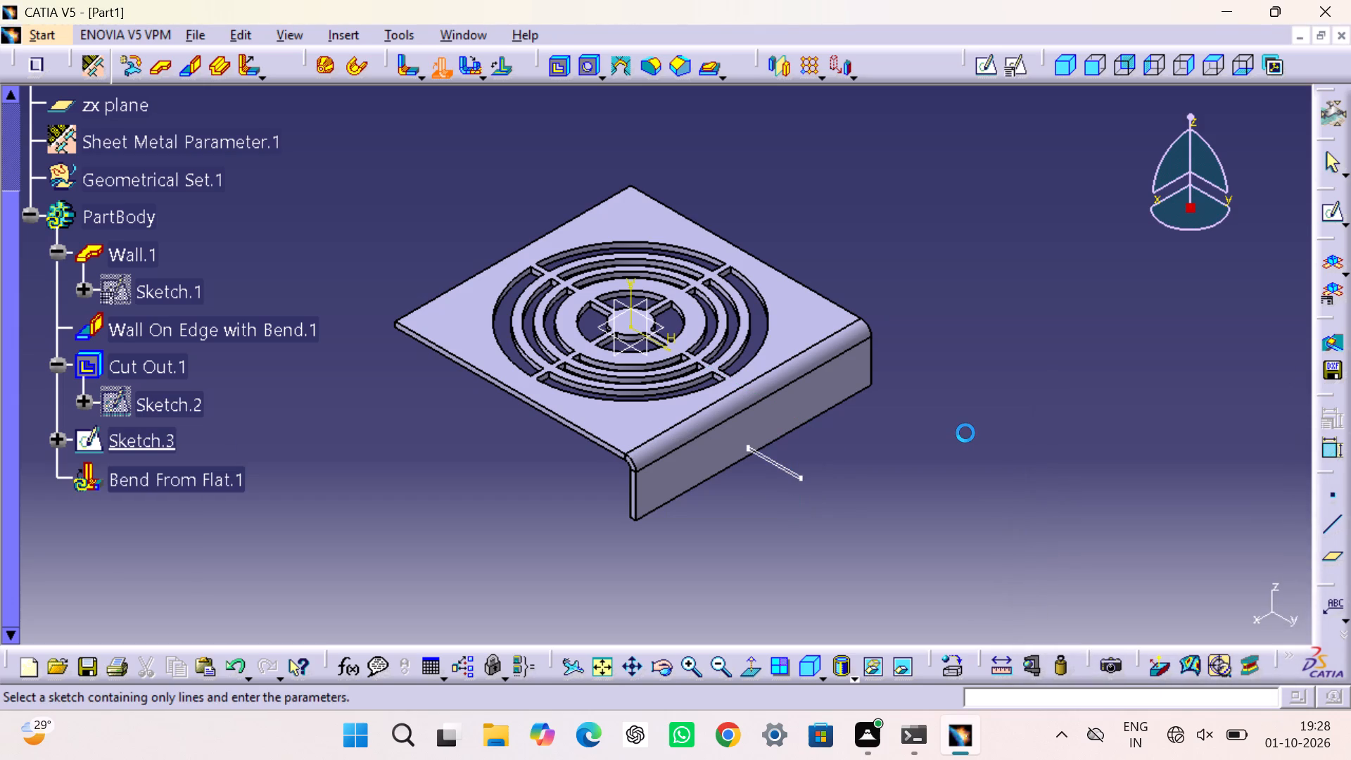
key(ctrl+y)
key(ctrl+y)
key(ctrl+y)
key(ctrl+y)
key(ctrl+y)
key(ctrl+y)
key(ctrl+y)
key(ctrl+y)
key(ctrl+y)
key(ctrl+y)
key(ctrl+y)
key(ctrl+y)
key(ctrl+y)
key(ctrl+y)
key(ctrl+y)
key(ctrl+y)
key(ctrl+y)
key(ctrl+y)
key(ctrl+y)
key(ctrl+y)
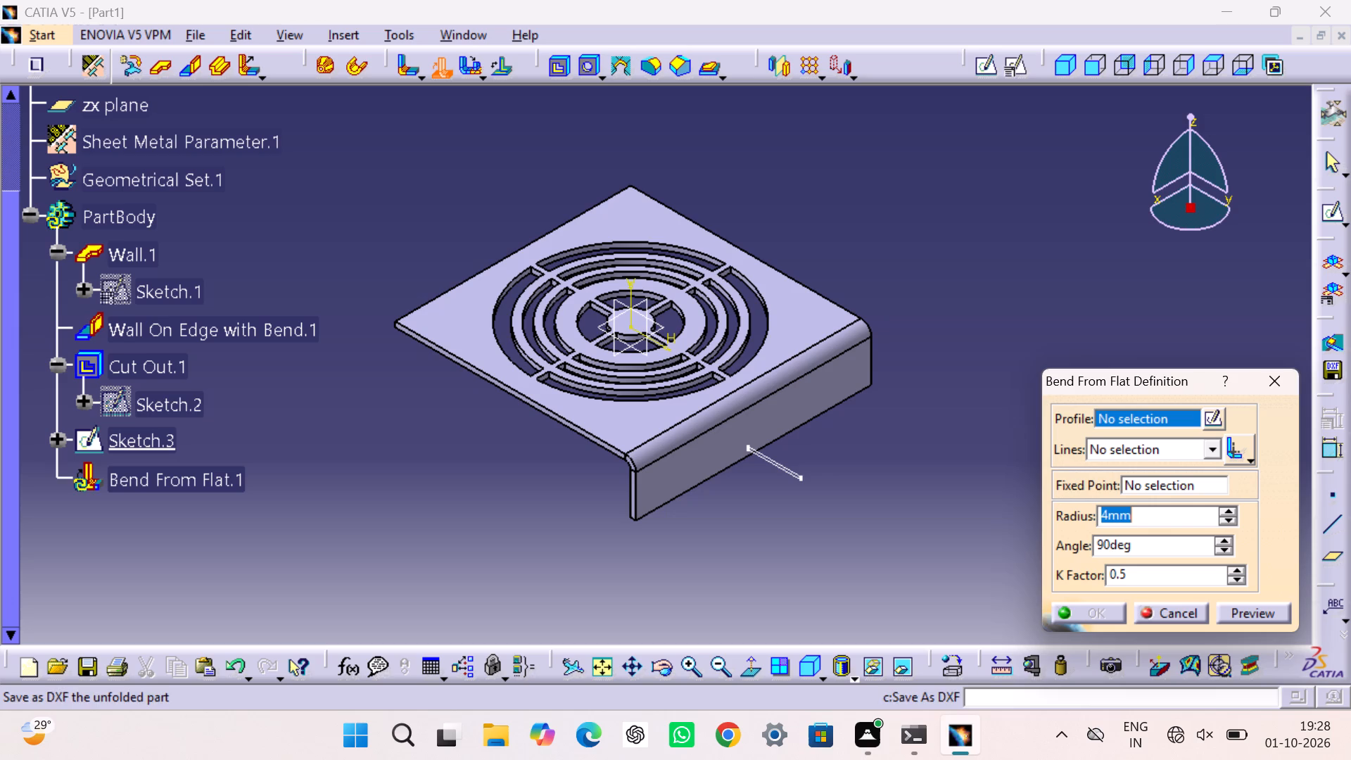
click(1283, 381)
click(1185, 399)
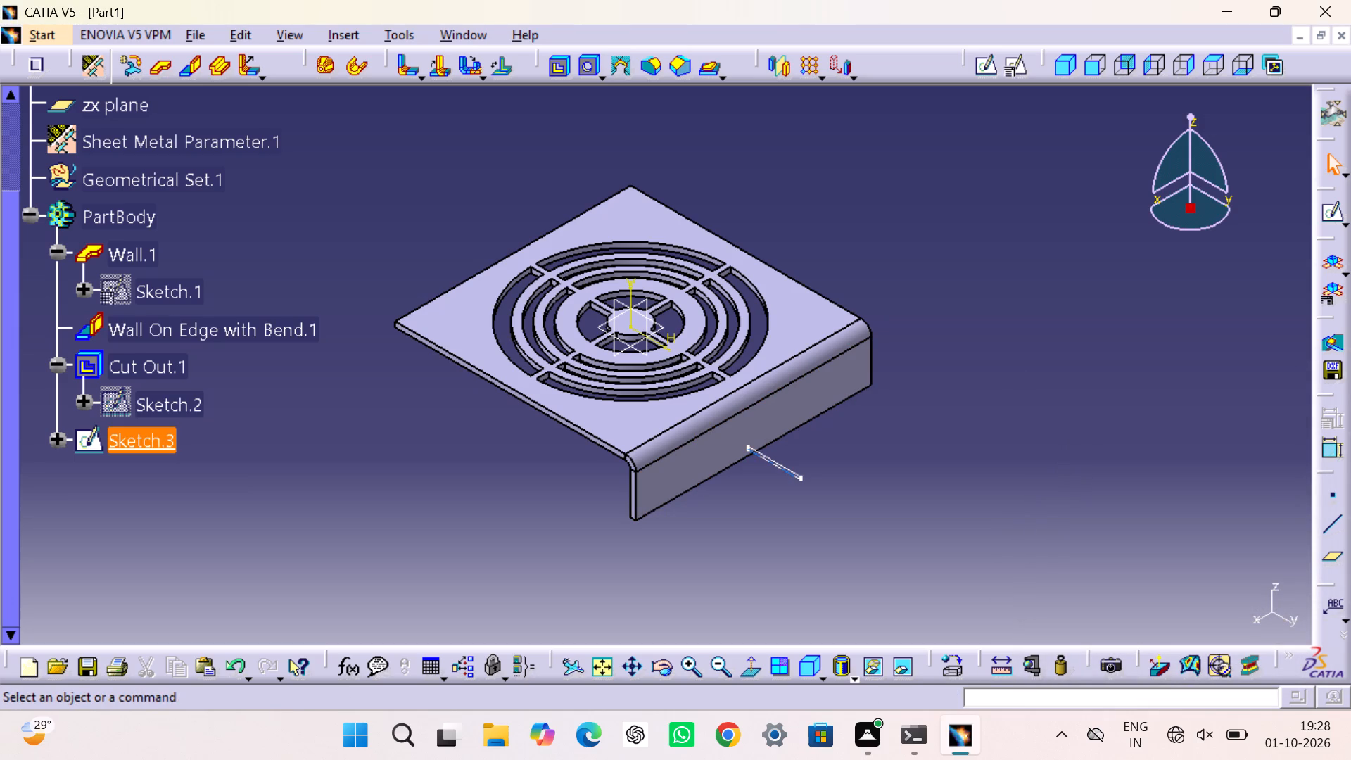
Undo the flange line sketch Sketch.3, going back to the ring Cut Out as the last feature.
key(ctrl+z)
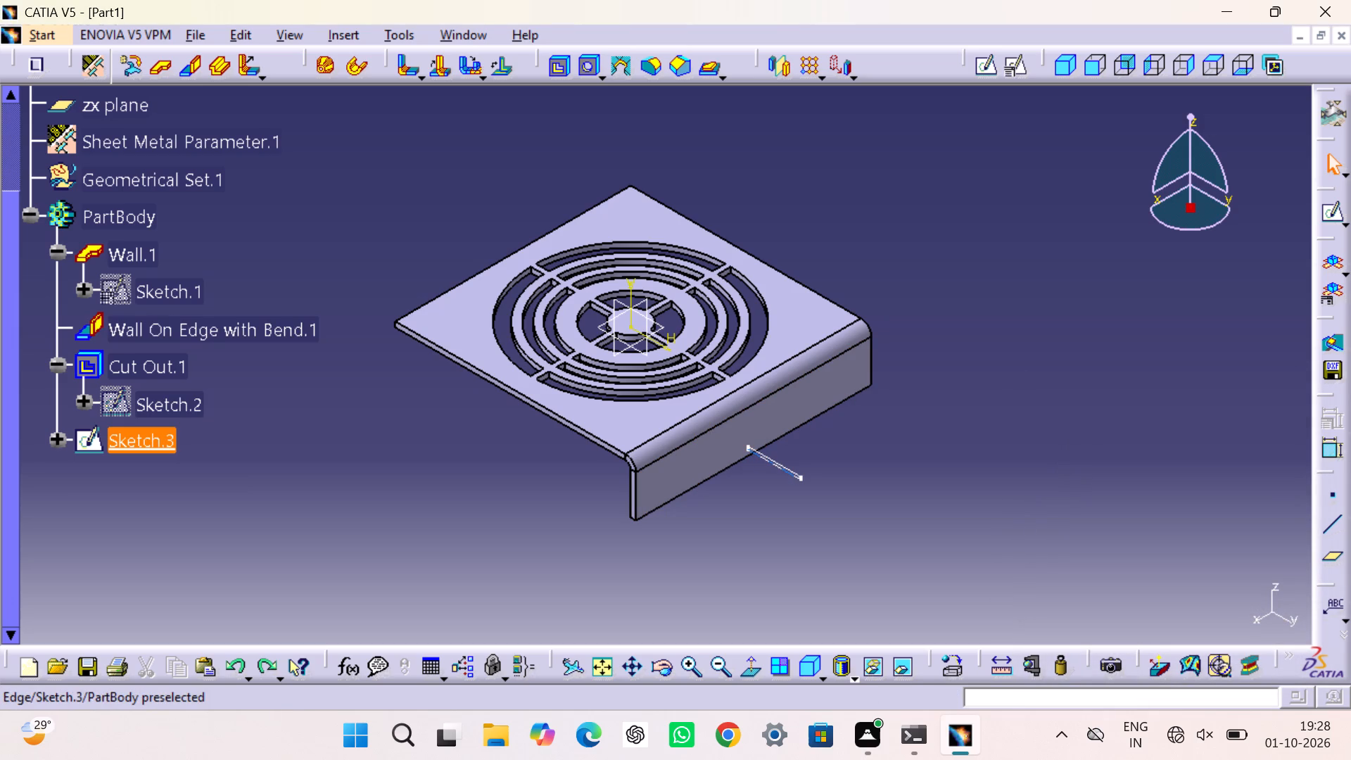
key(ctrl+z)
key(ctrl+z)
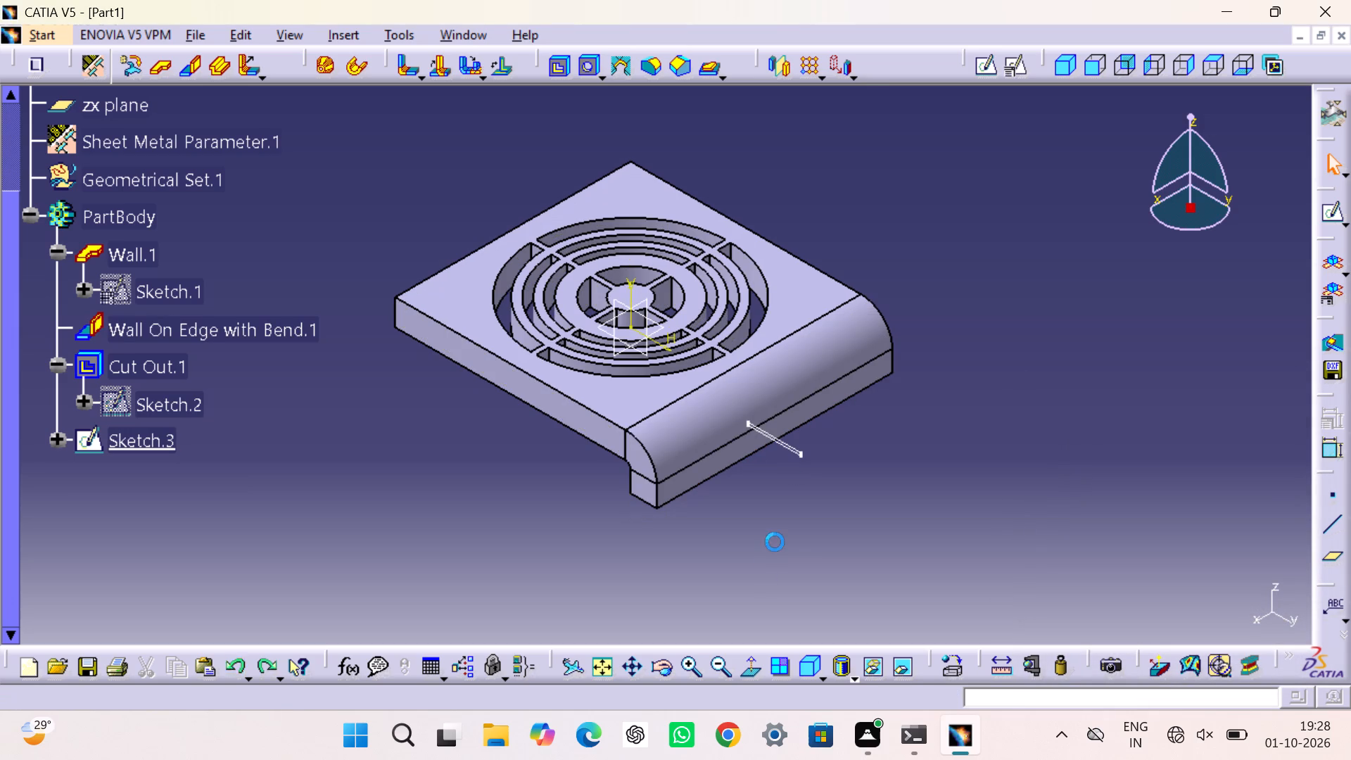
key(ctrl+z)
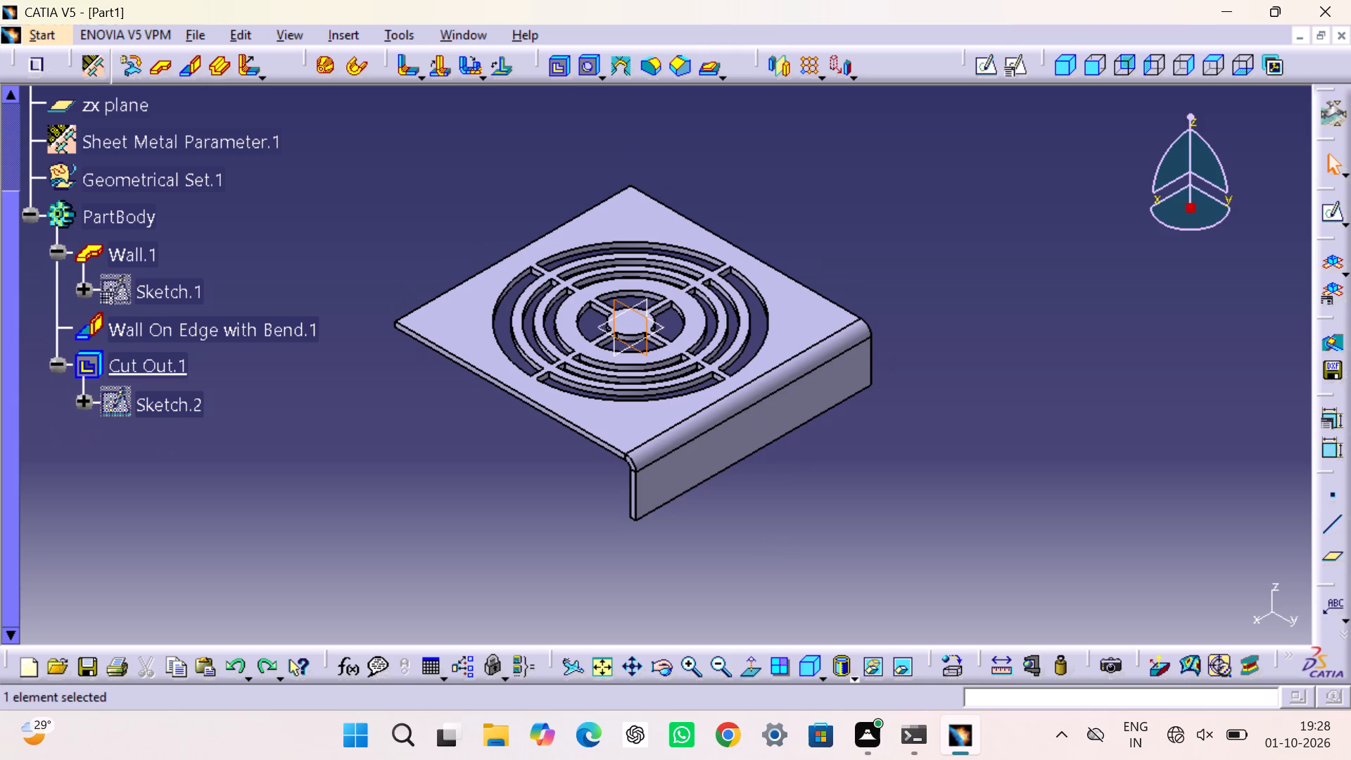
click(831, 478)
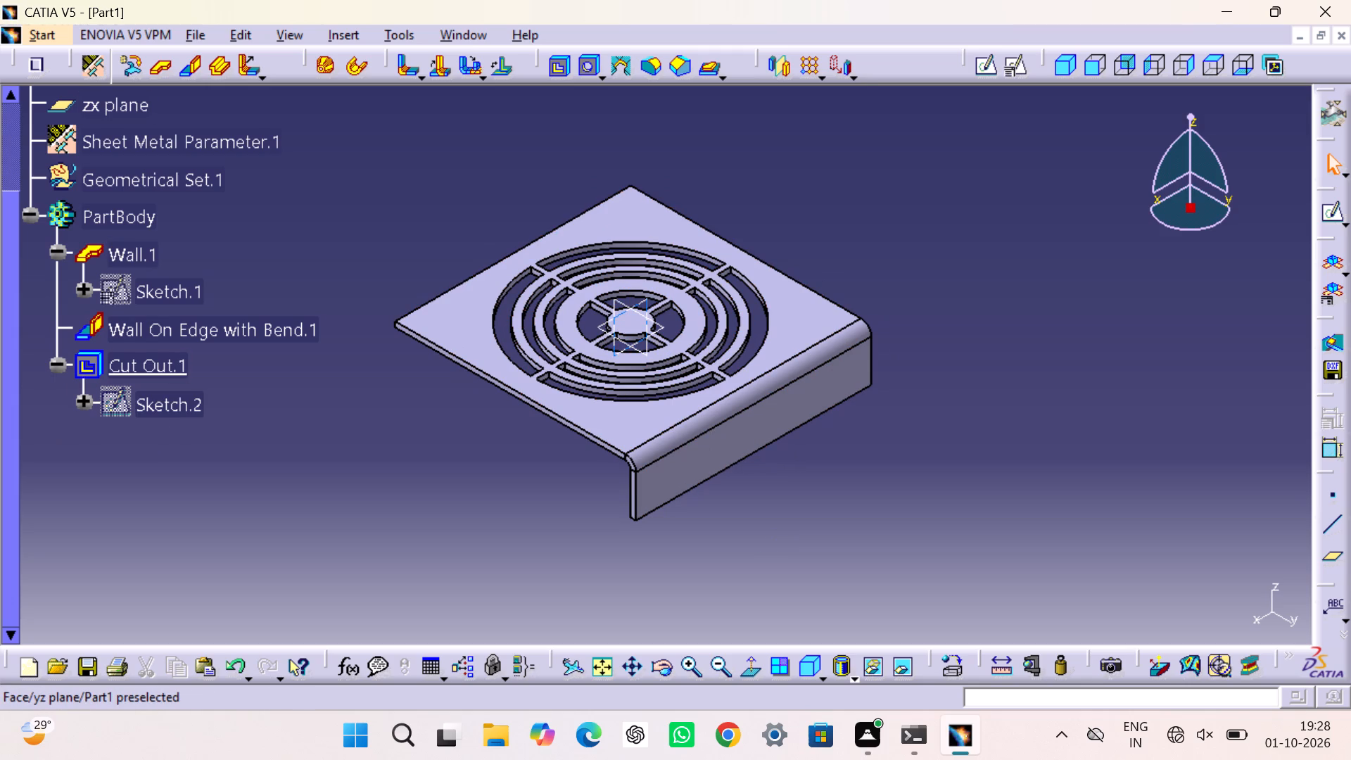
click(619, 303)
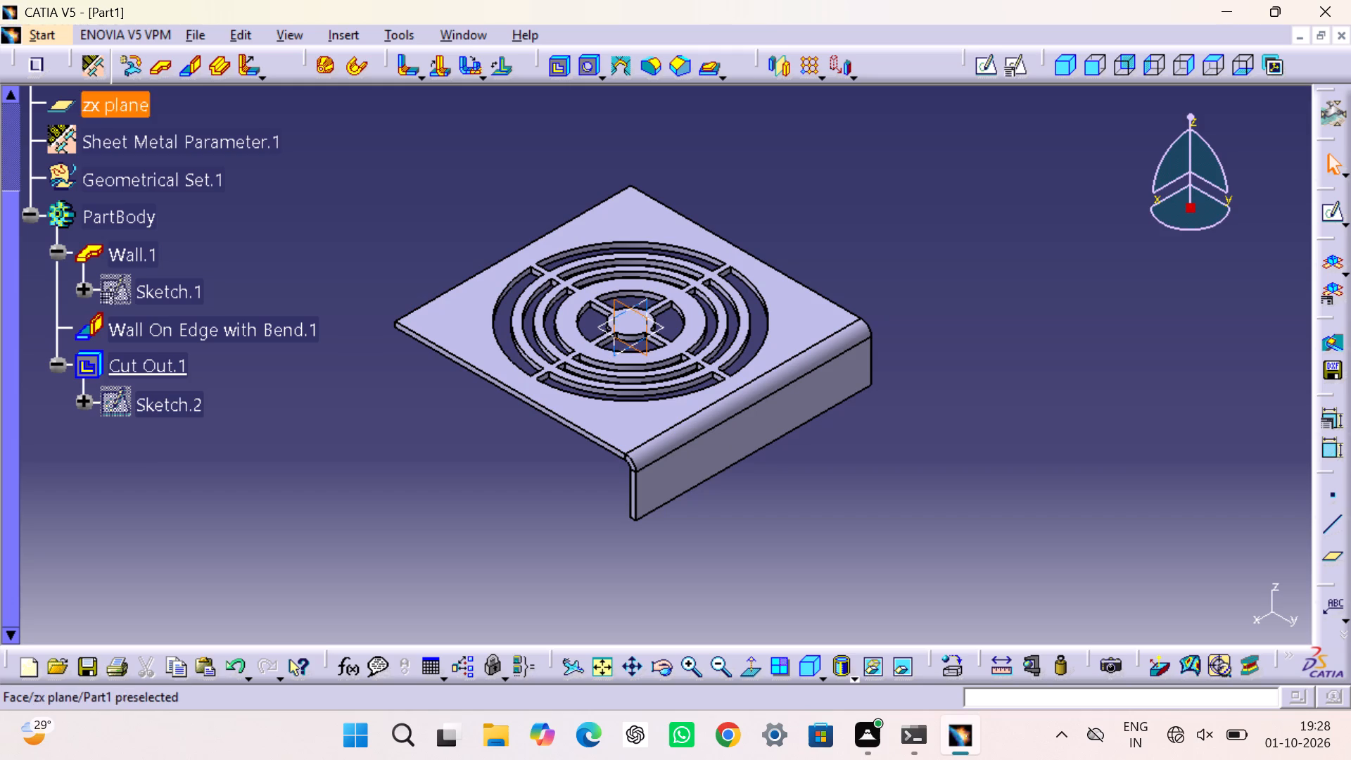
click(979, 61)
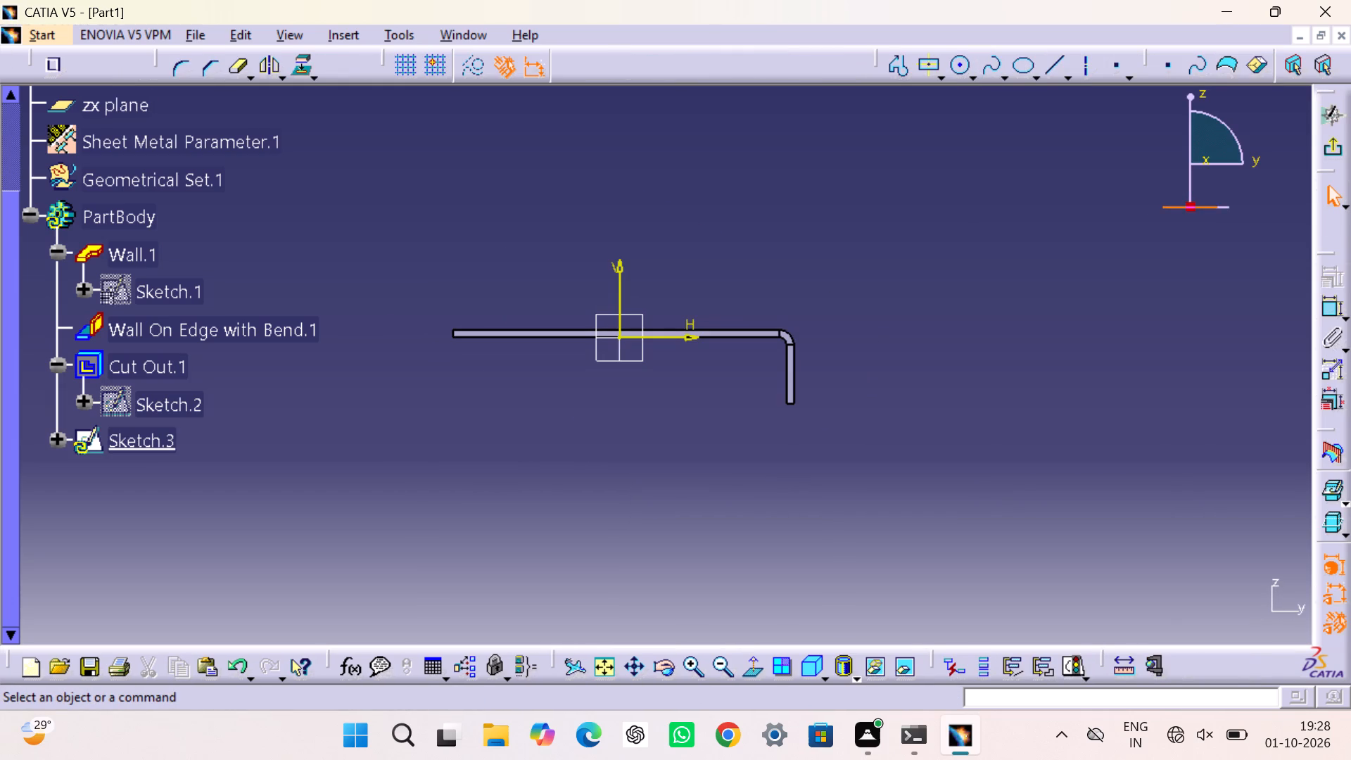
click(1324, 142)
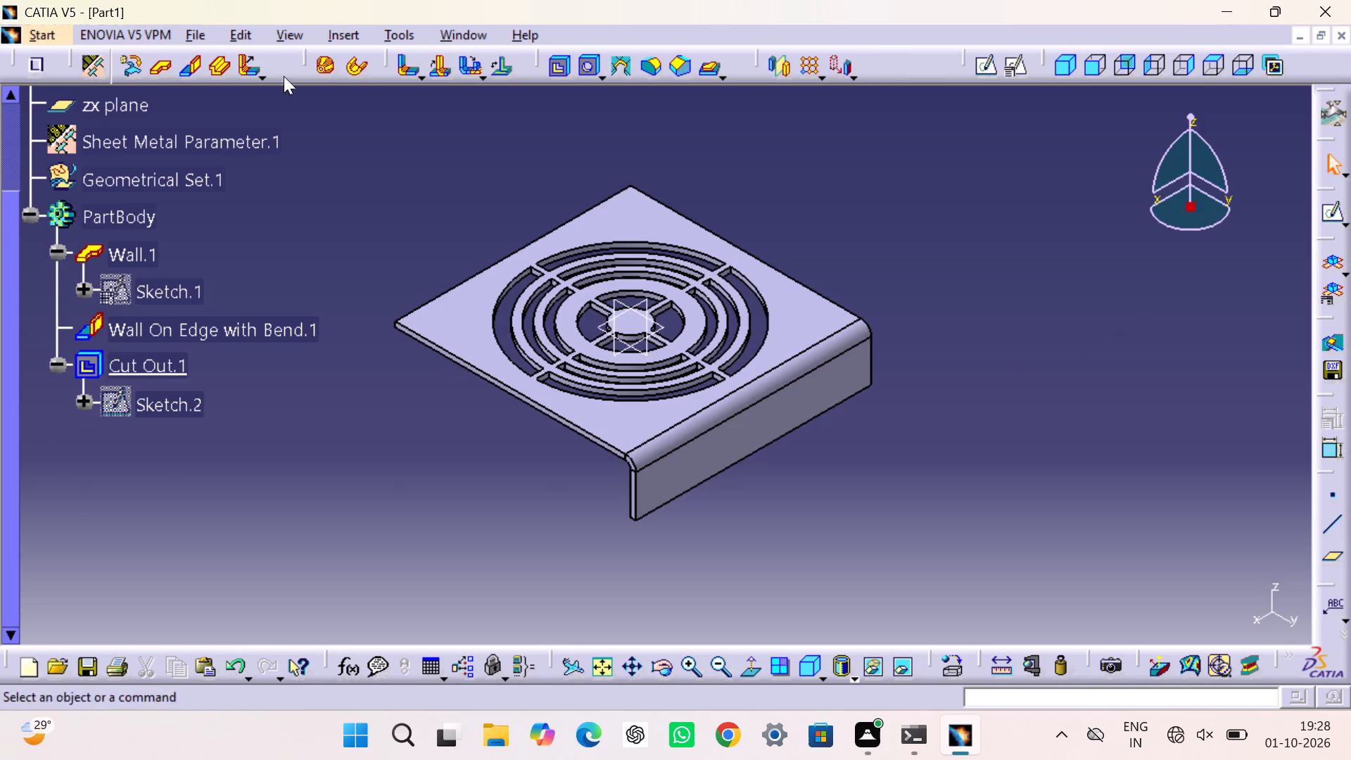
Start a Bend From Flat and open a new profile sketch for it on the yz plane.
click(437, 74)
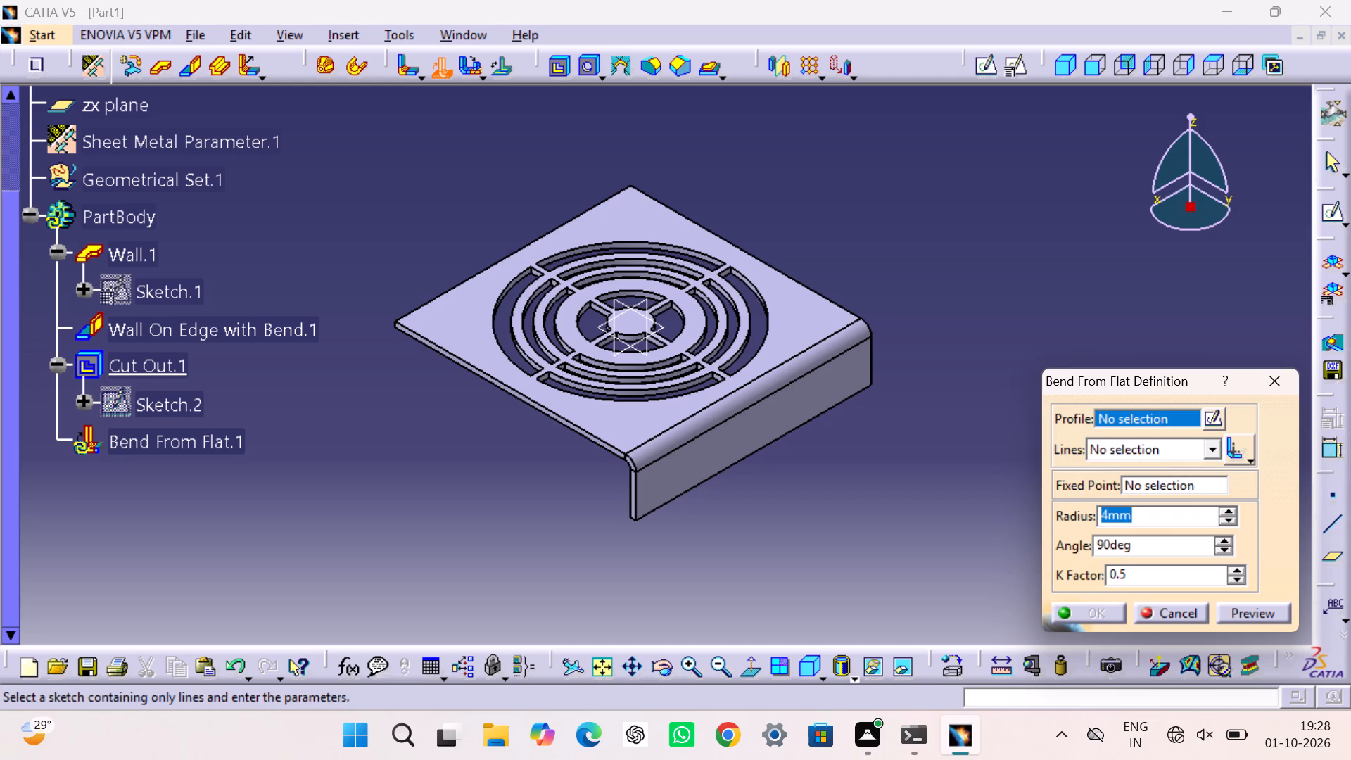
scroll(129, 151, up, 2)
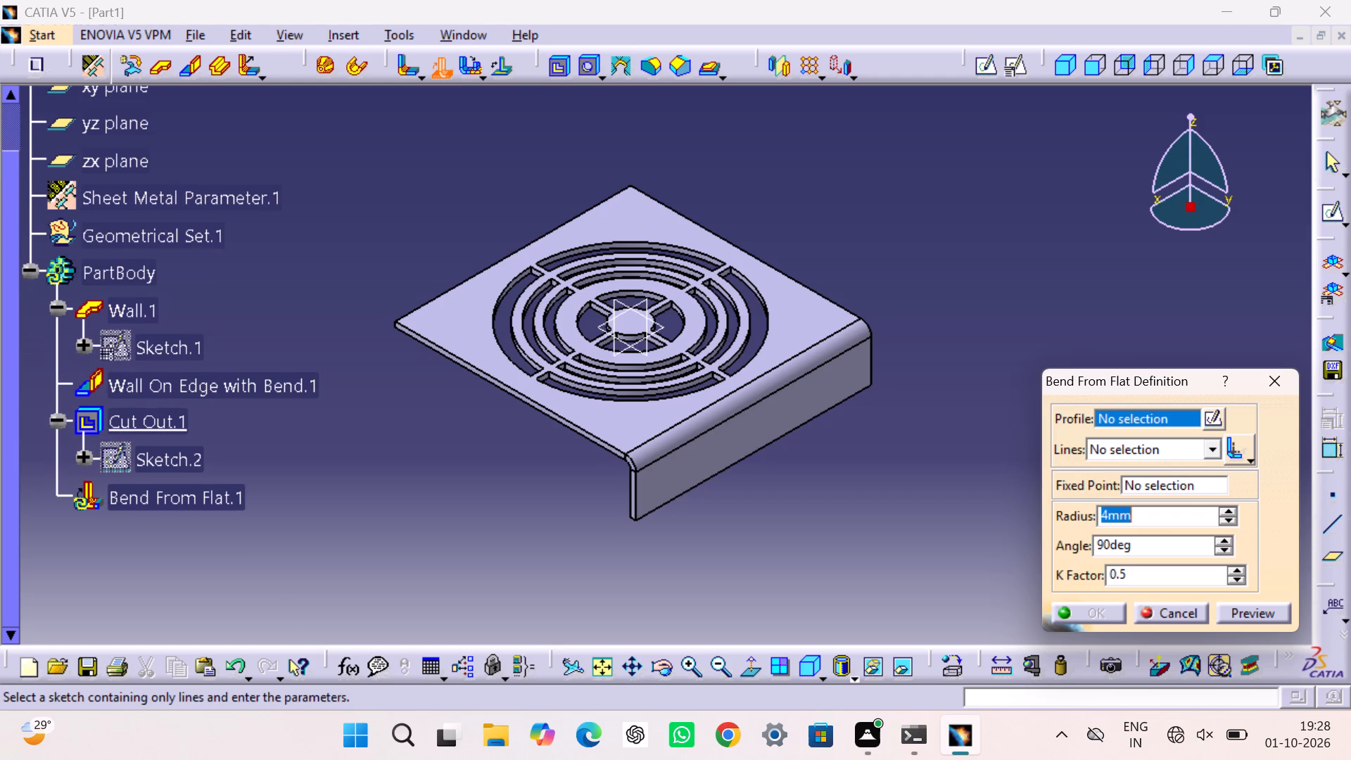
click(1217, 416)
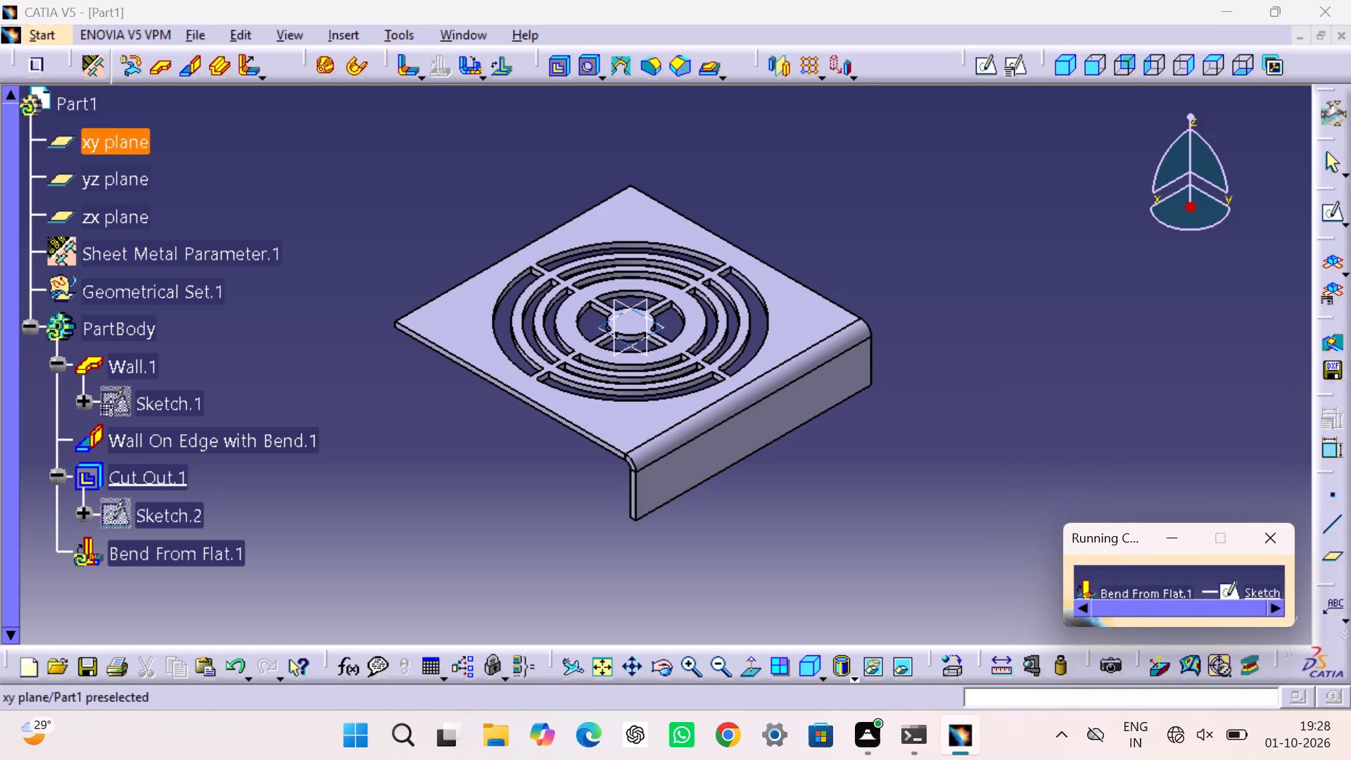
click(101, 177)
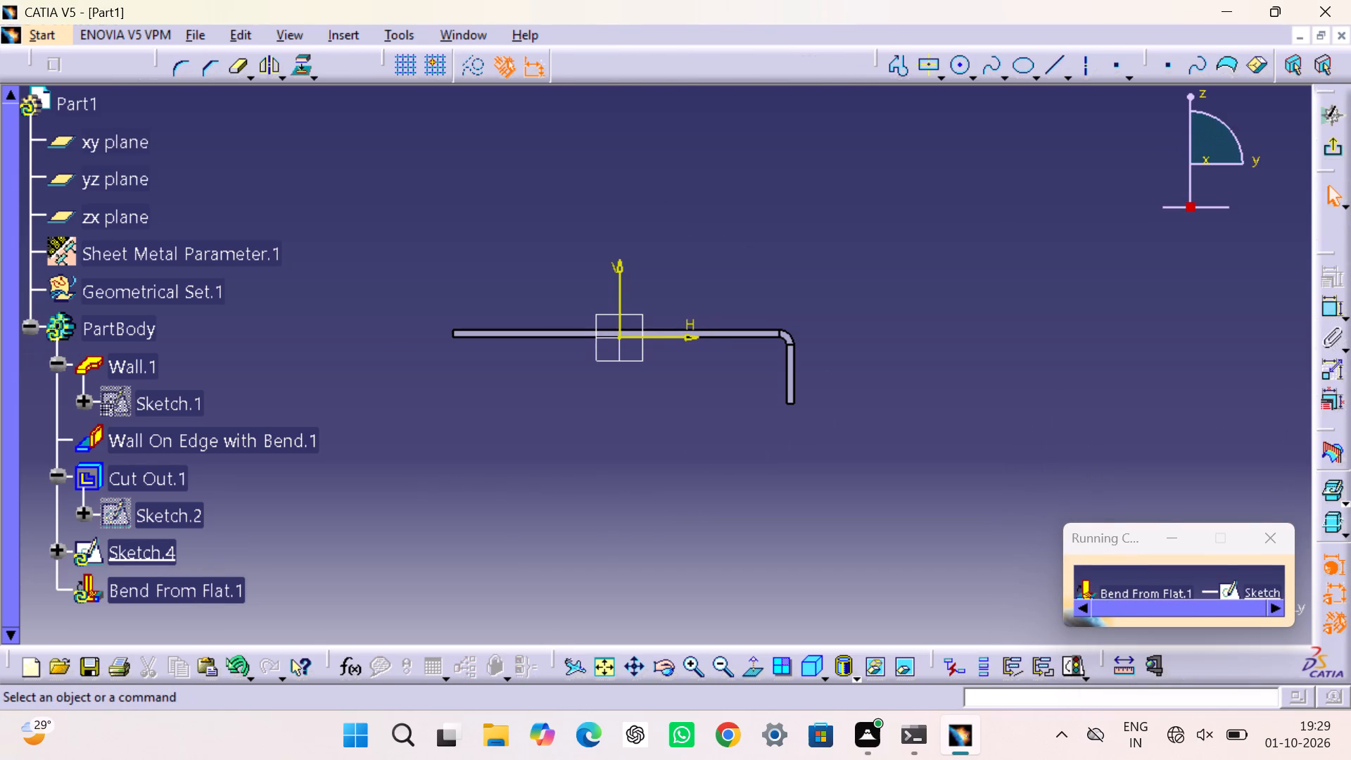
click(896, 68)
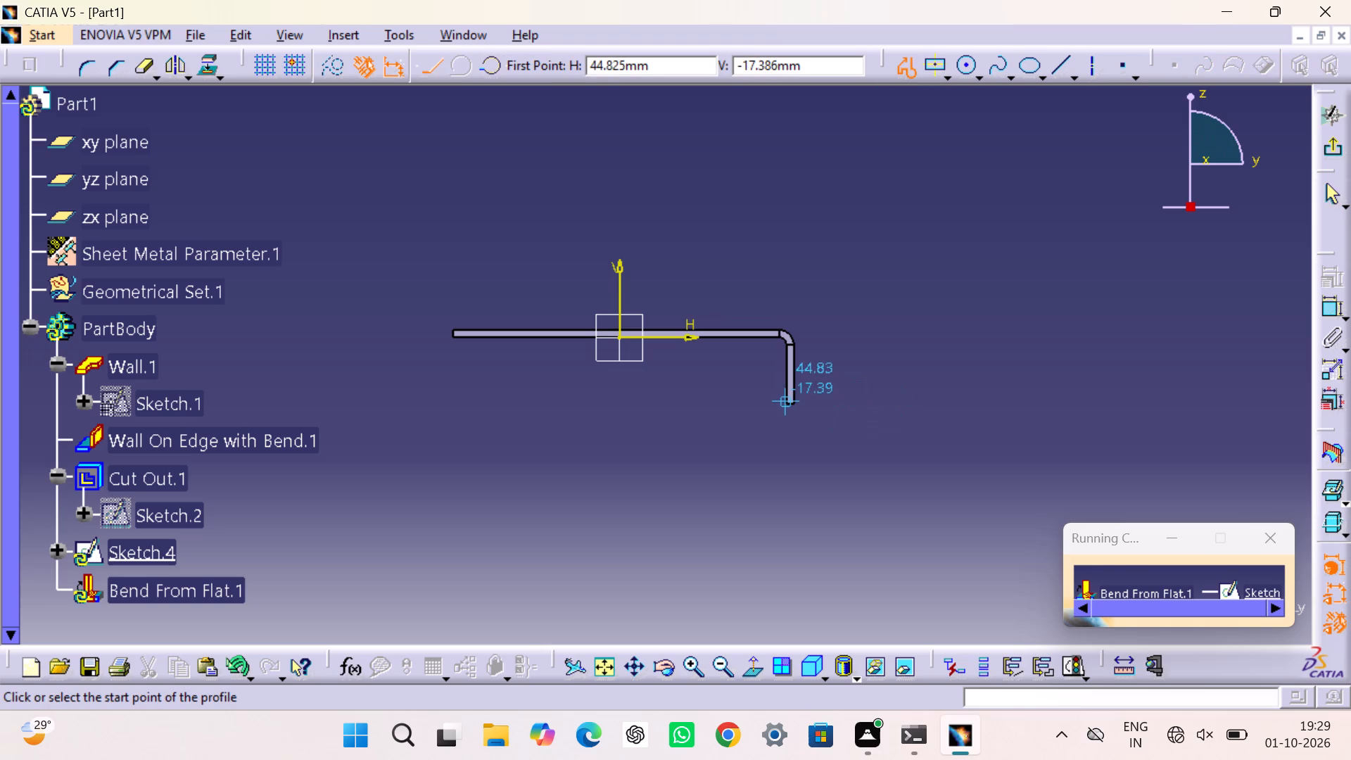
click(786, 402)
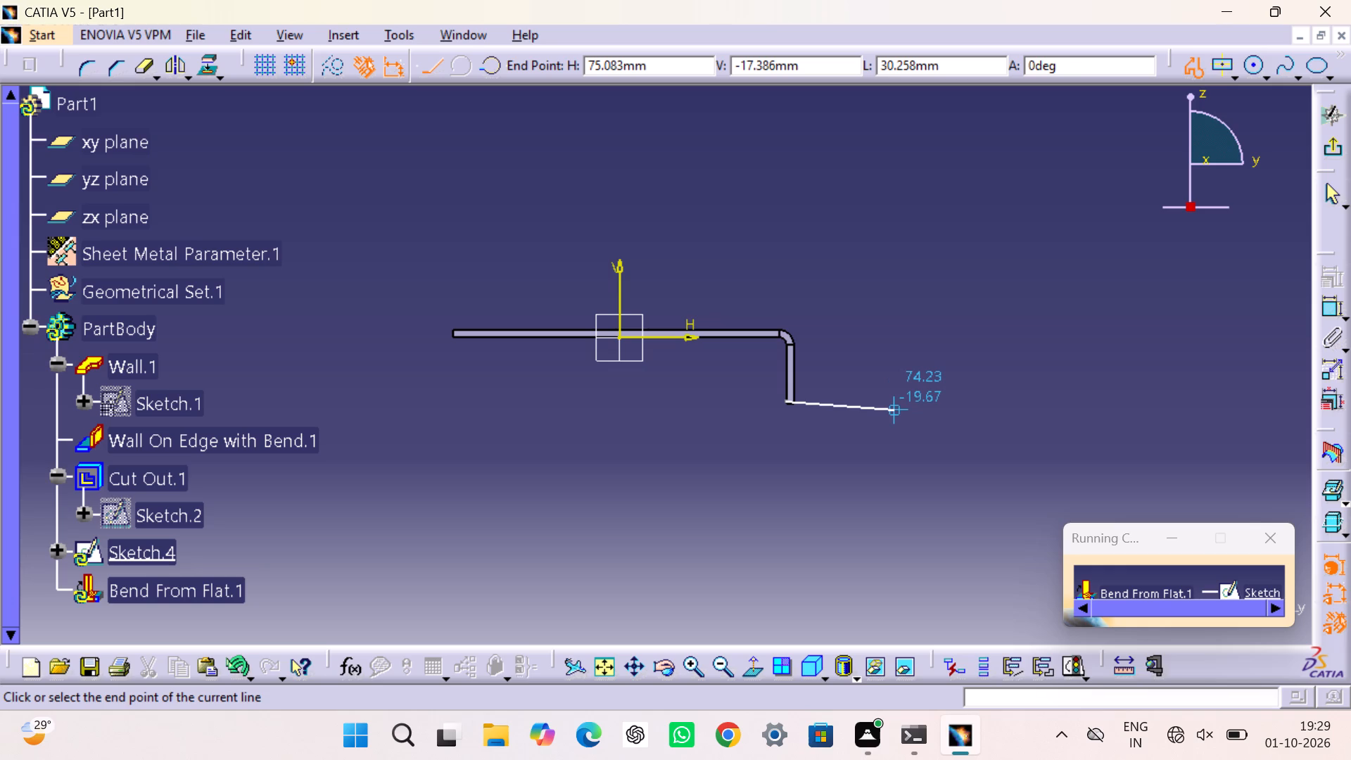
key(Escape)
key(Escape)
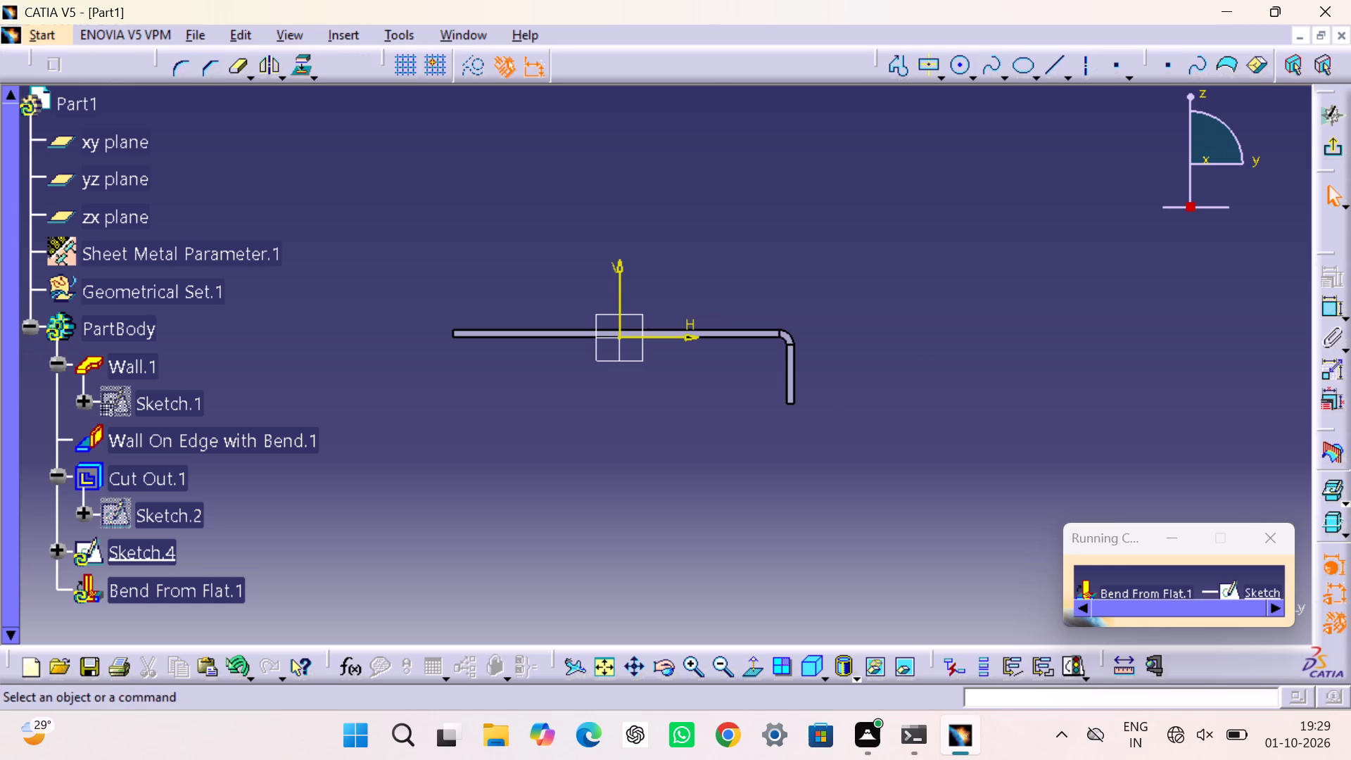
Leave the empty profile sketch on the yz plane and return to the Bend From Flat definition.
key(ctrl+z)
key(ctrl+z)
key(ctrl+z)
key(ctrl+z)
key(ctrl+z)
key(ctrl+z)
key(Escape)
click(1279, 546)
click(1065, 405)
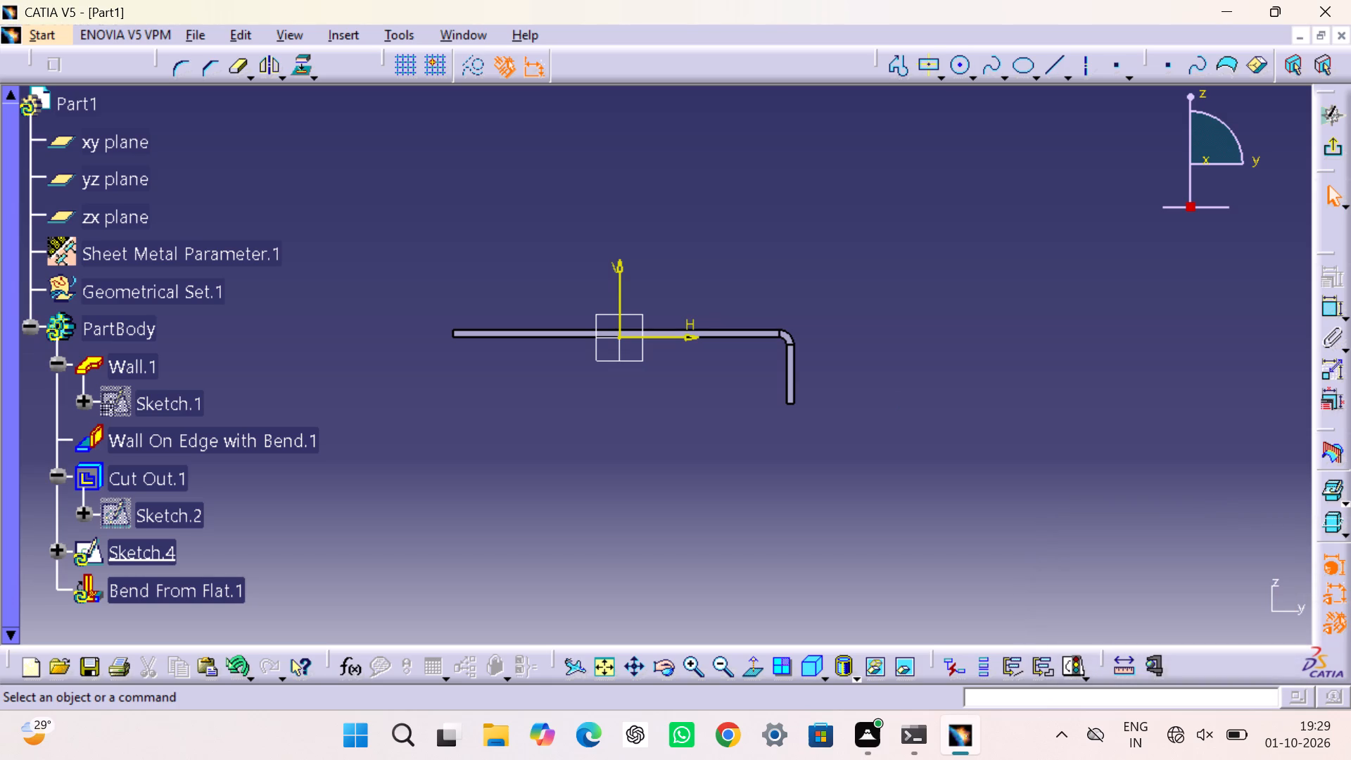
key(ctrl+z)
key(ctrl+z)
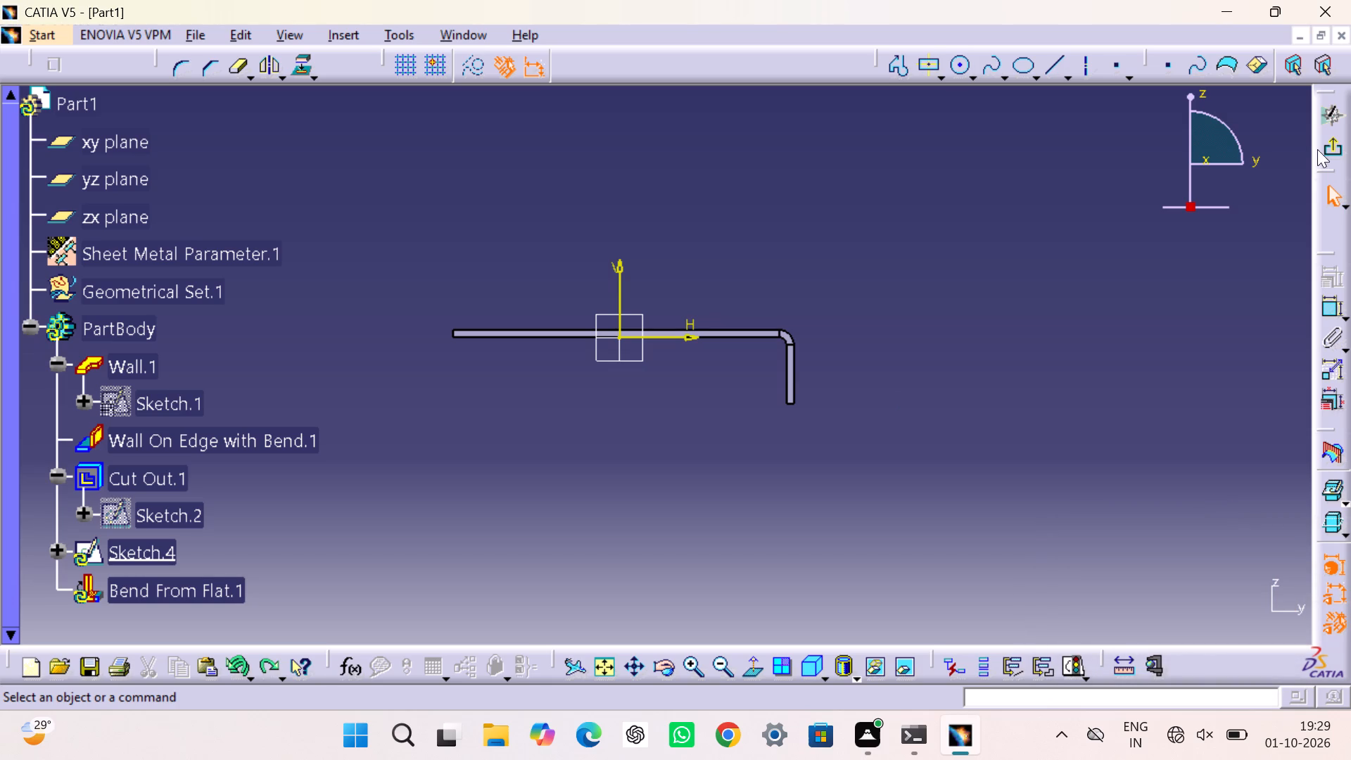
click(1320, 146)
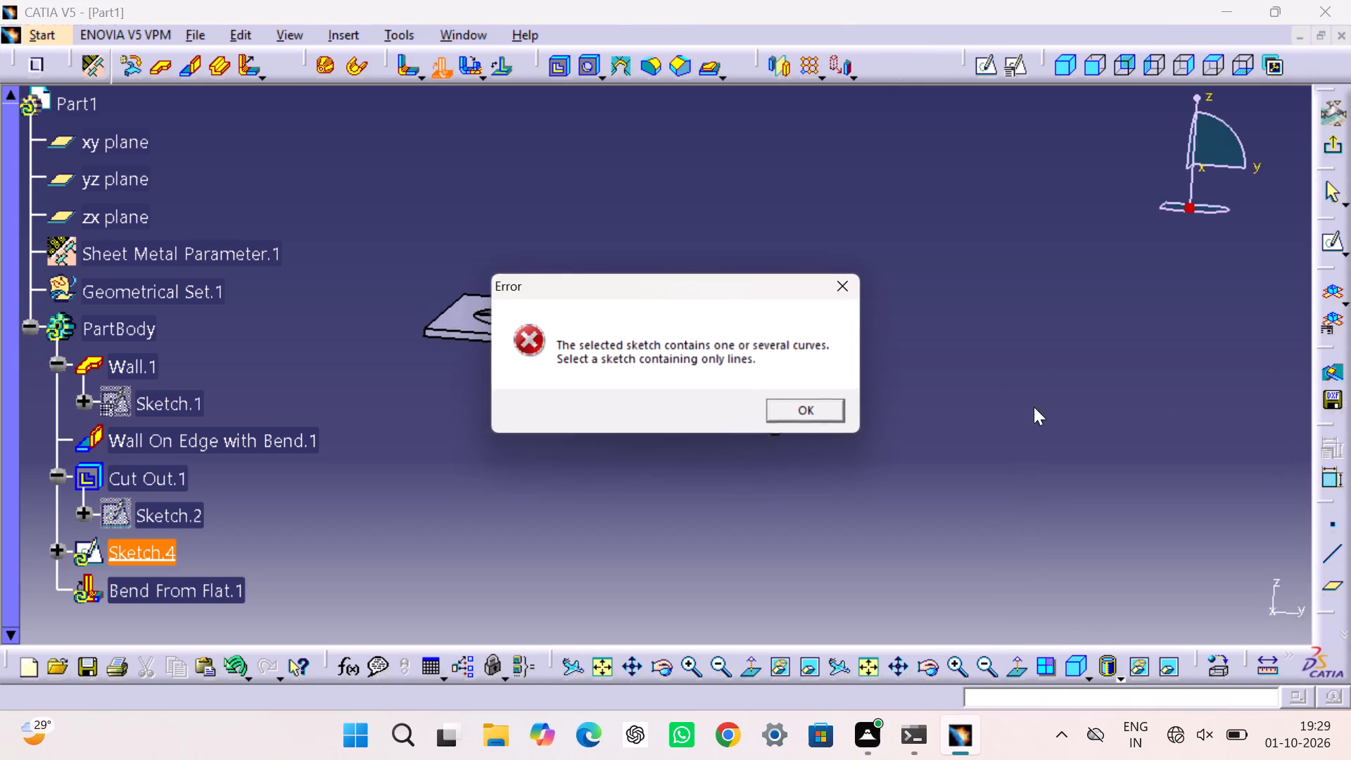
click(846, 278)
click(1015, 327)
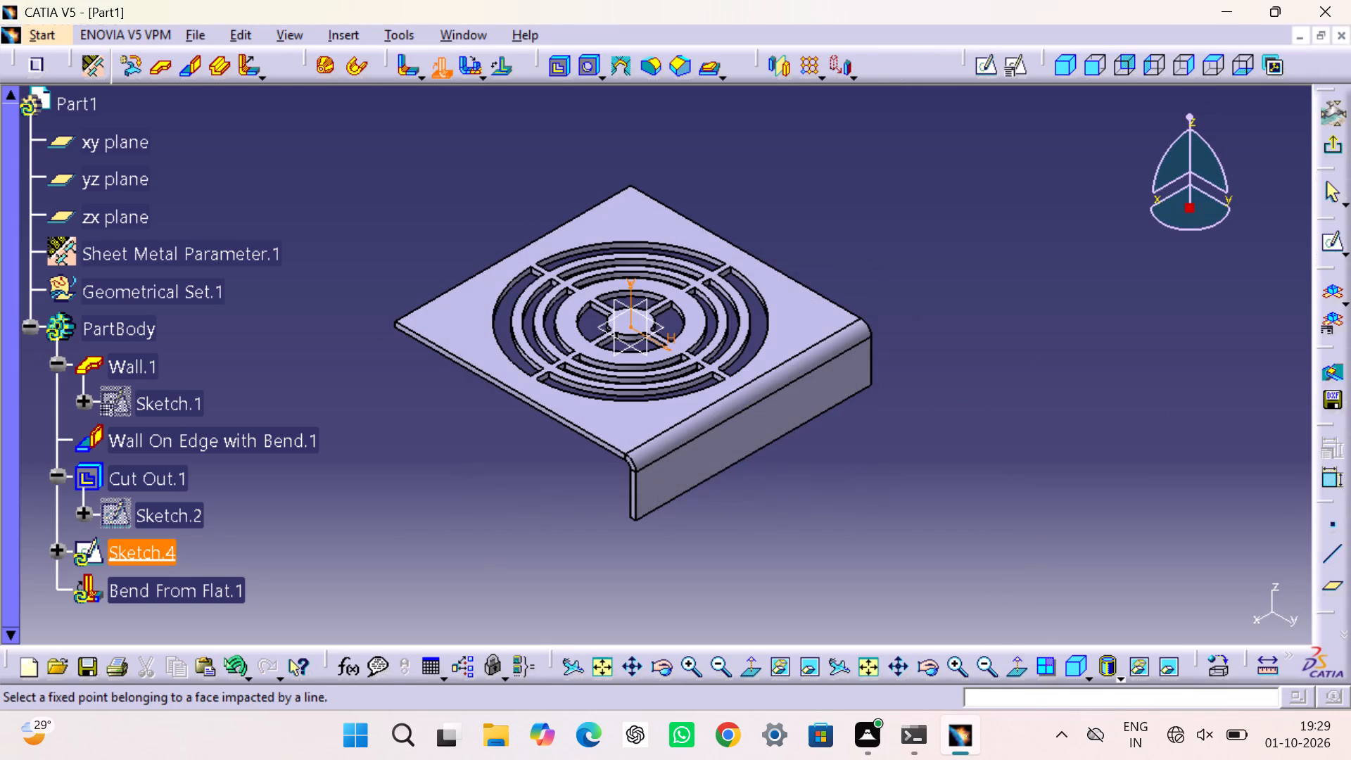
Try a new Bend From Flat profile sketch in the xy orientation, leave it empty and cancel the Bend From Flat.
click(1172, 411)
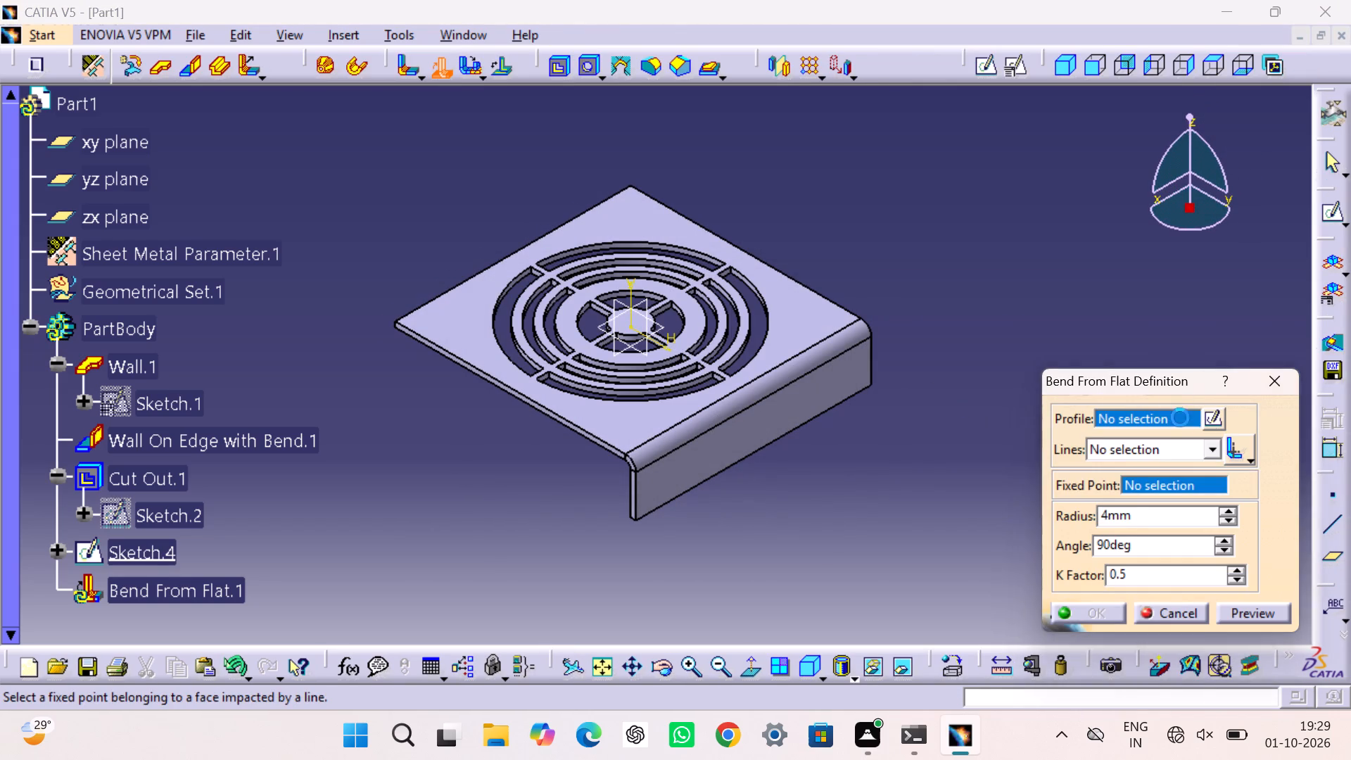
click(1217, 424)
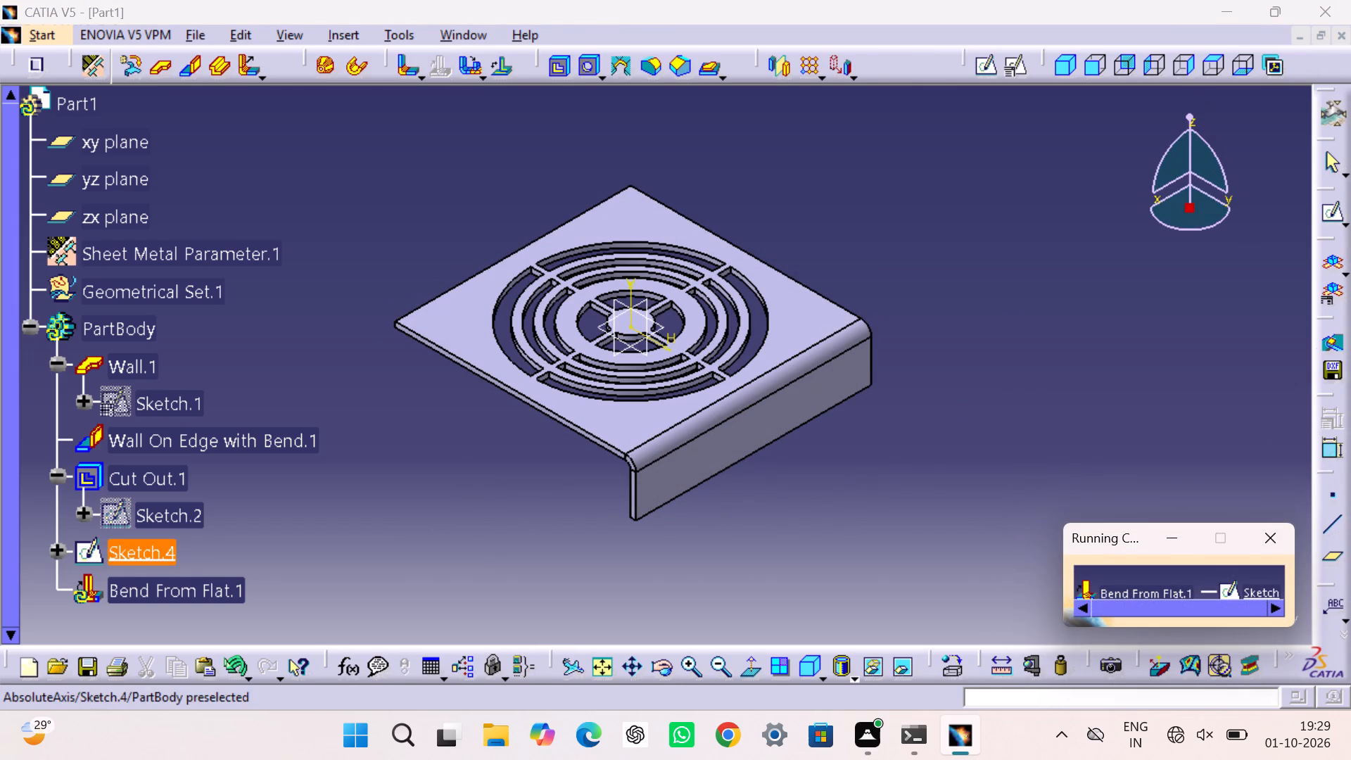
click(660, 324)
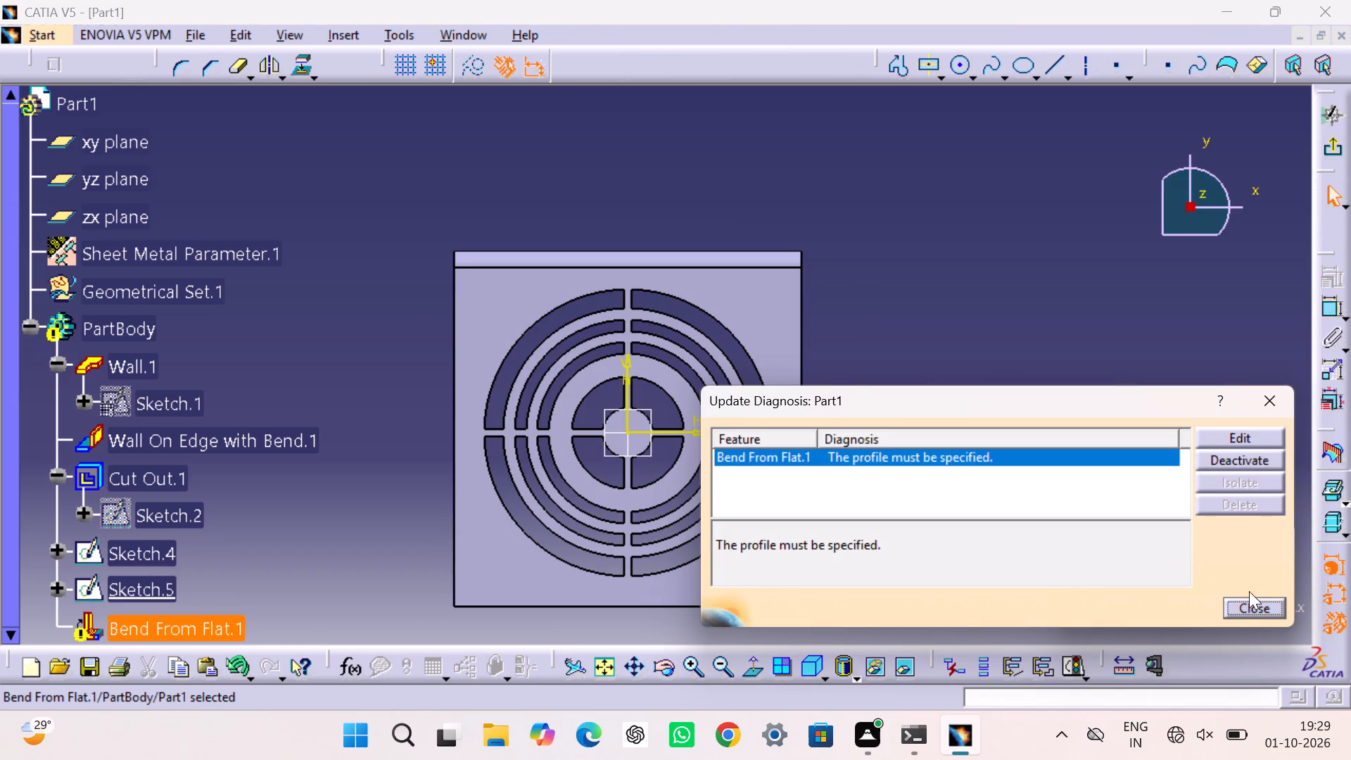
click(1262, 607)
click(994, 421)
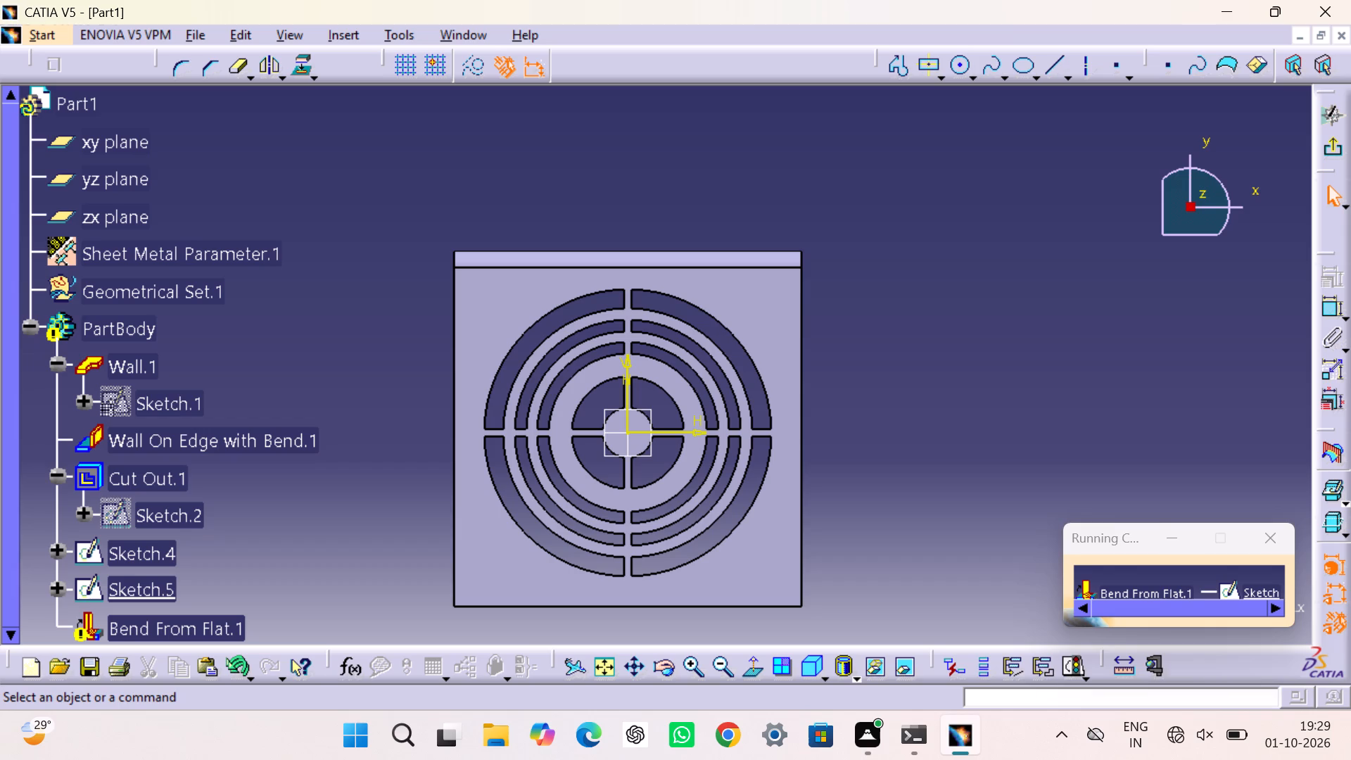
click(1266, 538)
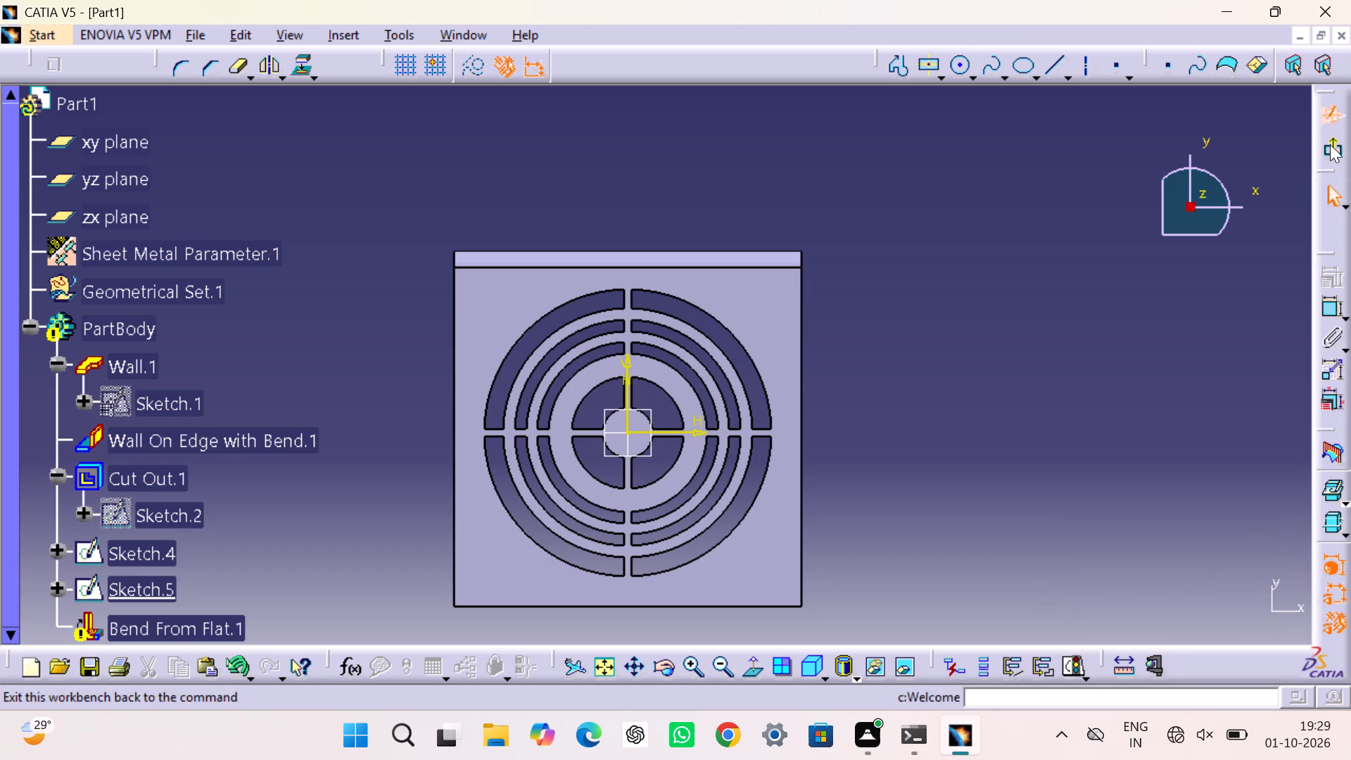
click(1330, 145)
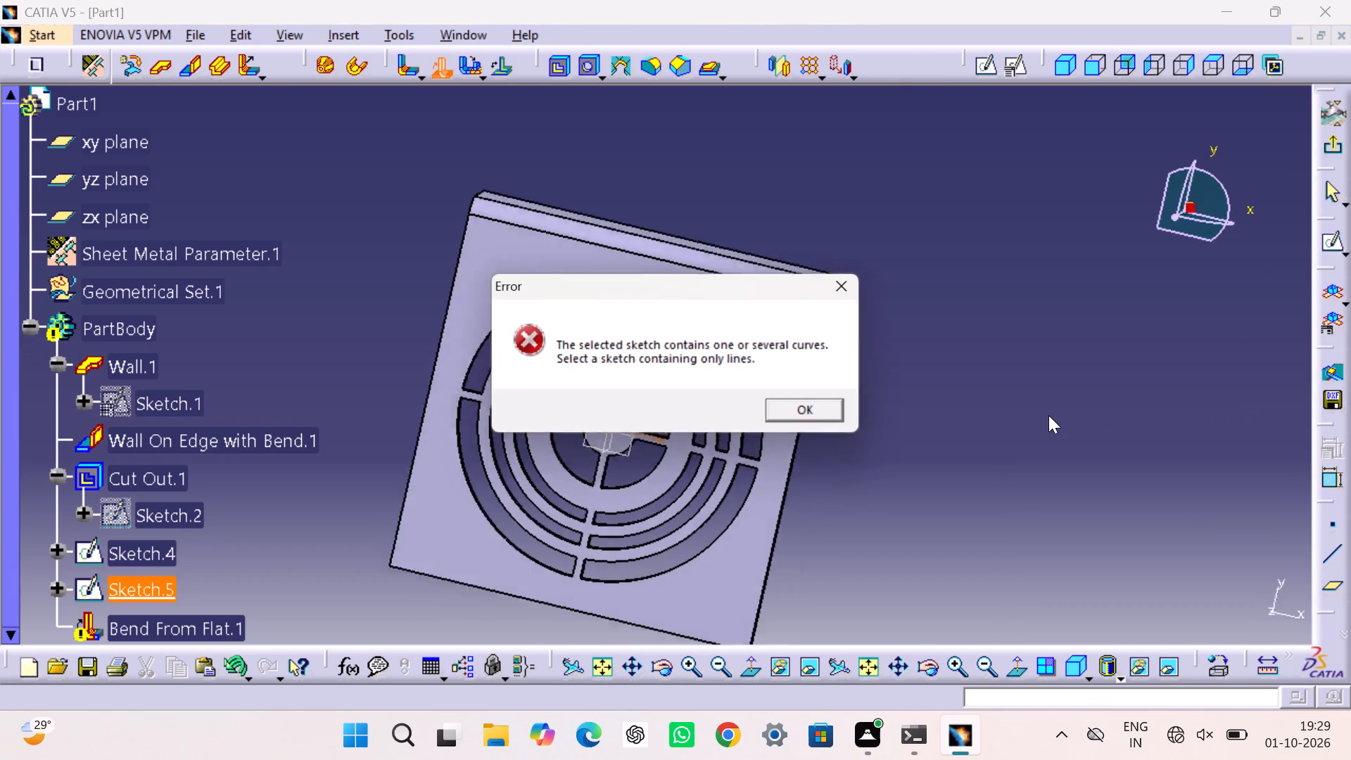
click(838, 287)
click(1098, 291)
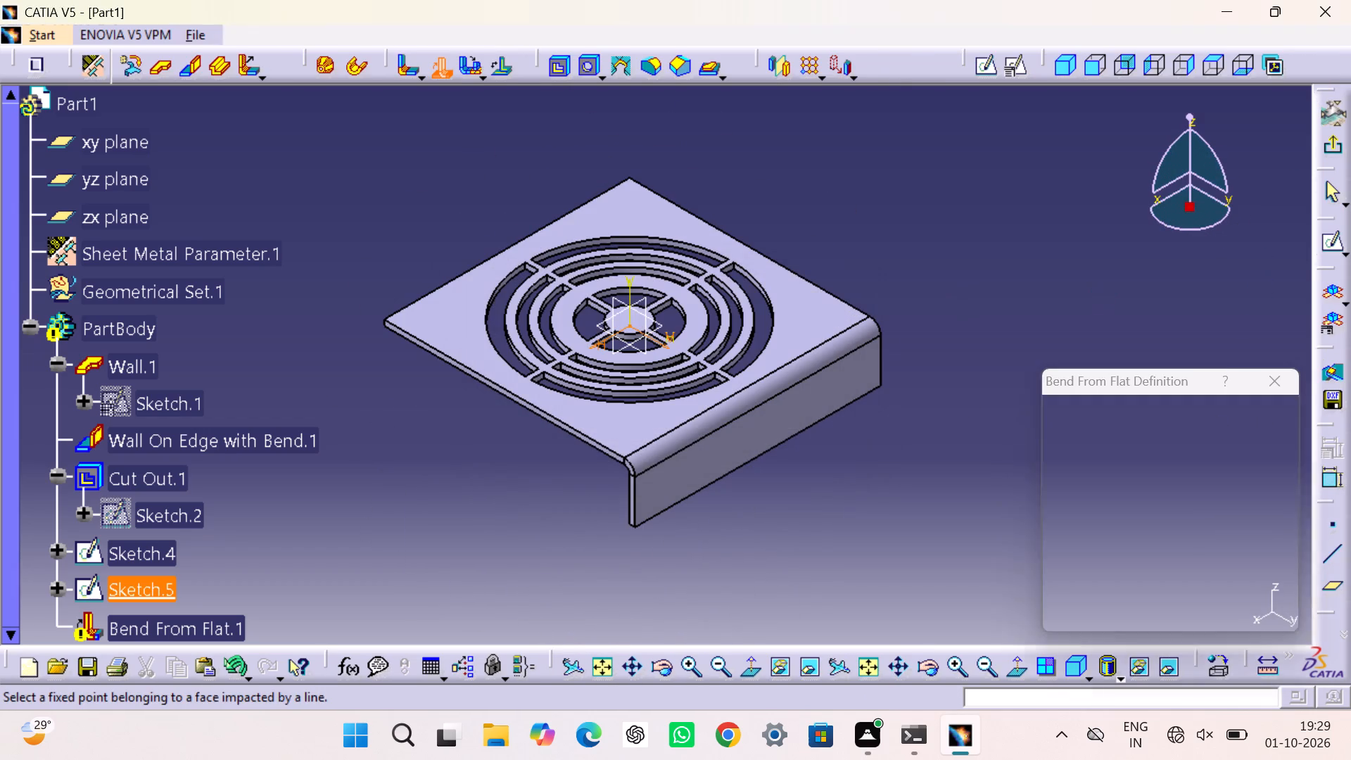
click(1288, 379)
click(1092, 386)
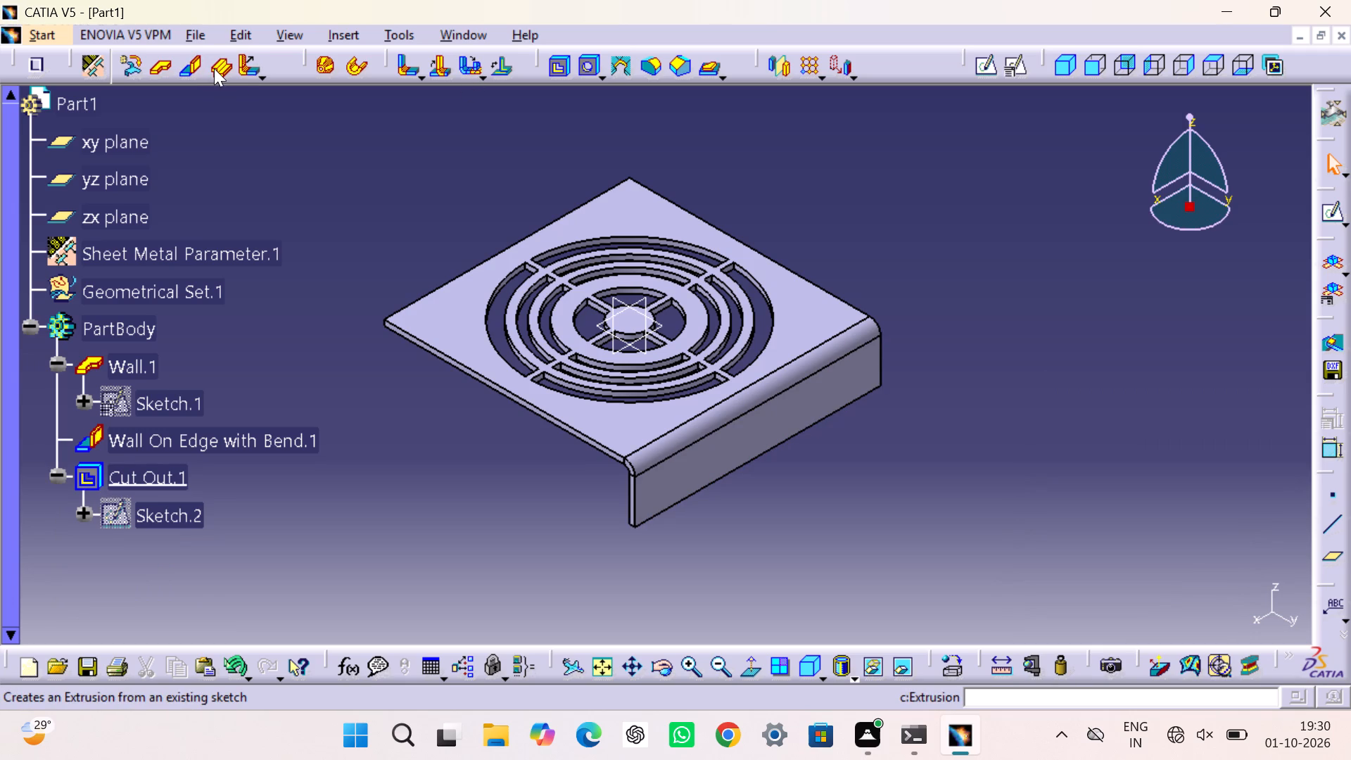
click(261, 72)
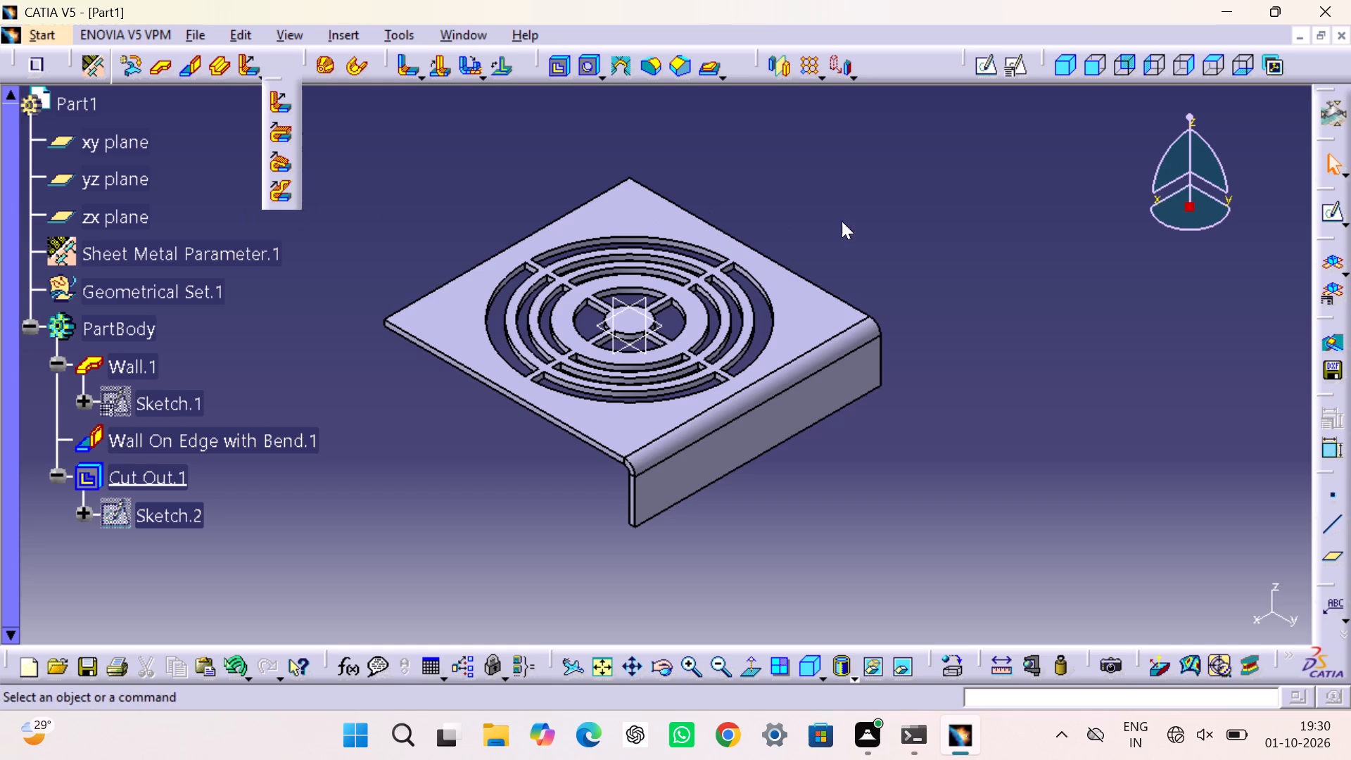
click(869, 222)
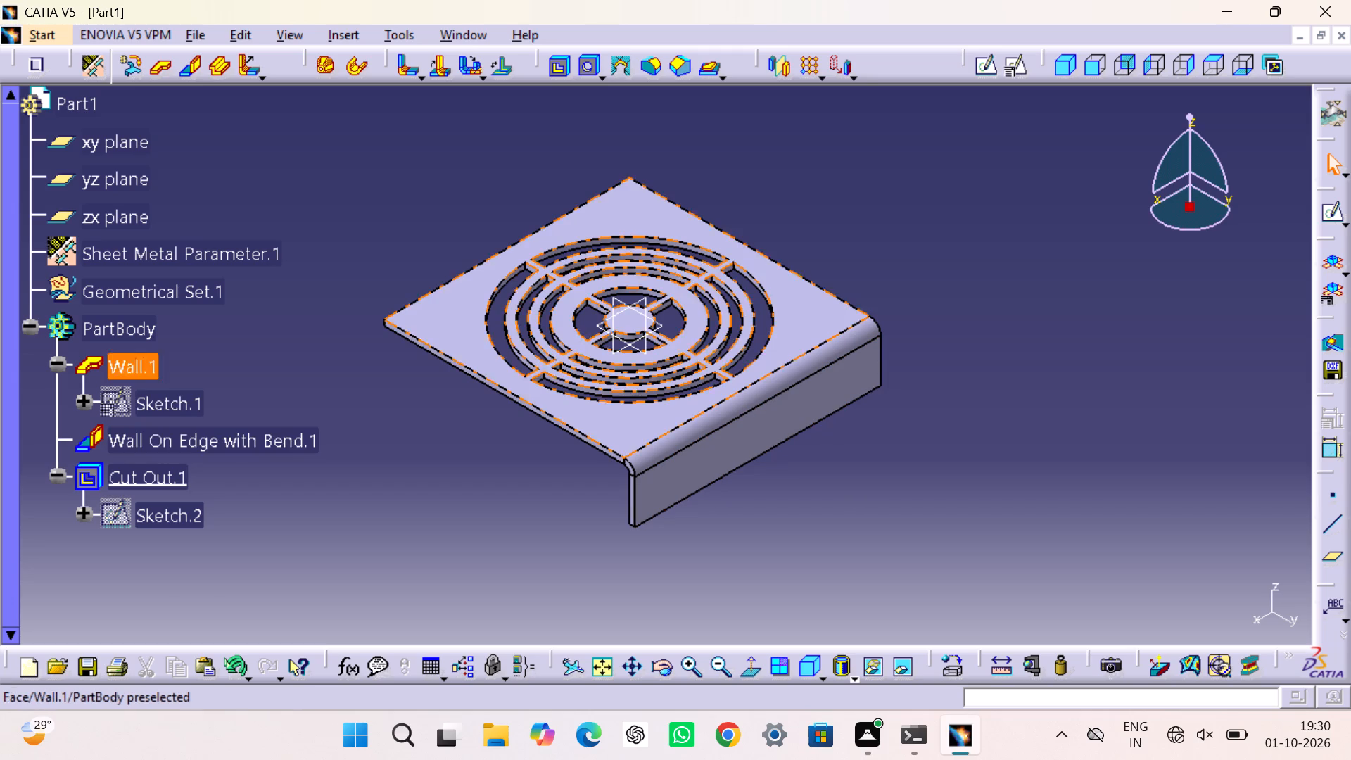
Set up an automatic Wall On Edge with bend on the bent wall's lower outer edge, 20 mm high at 90 deg, with no clearance.
click(190, 67)
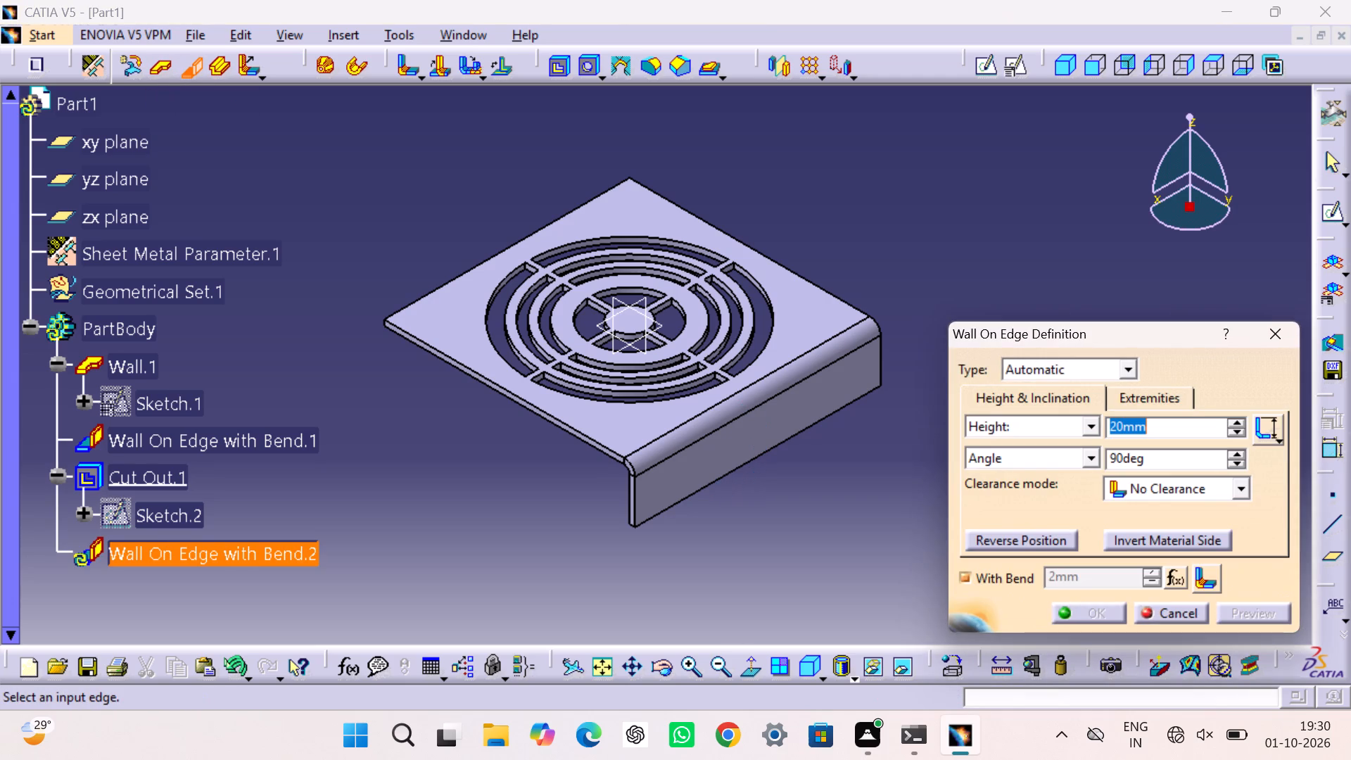
click(713, 483)
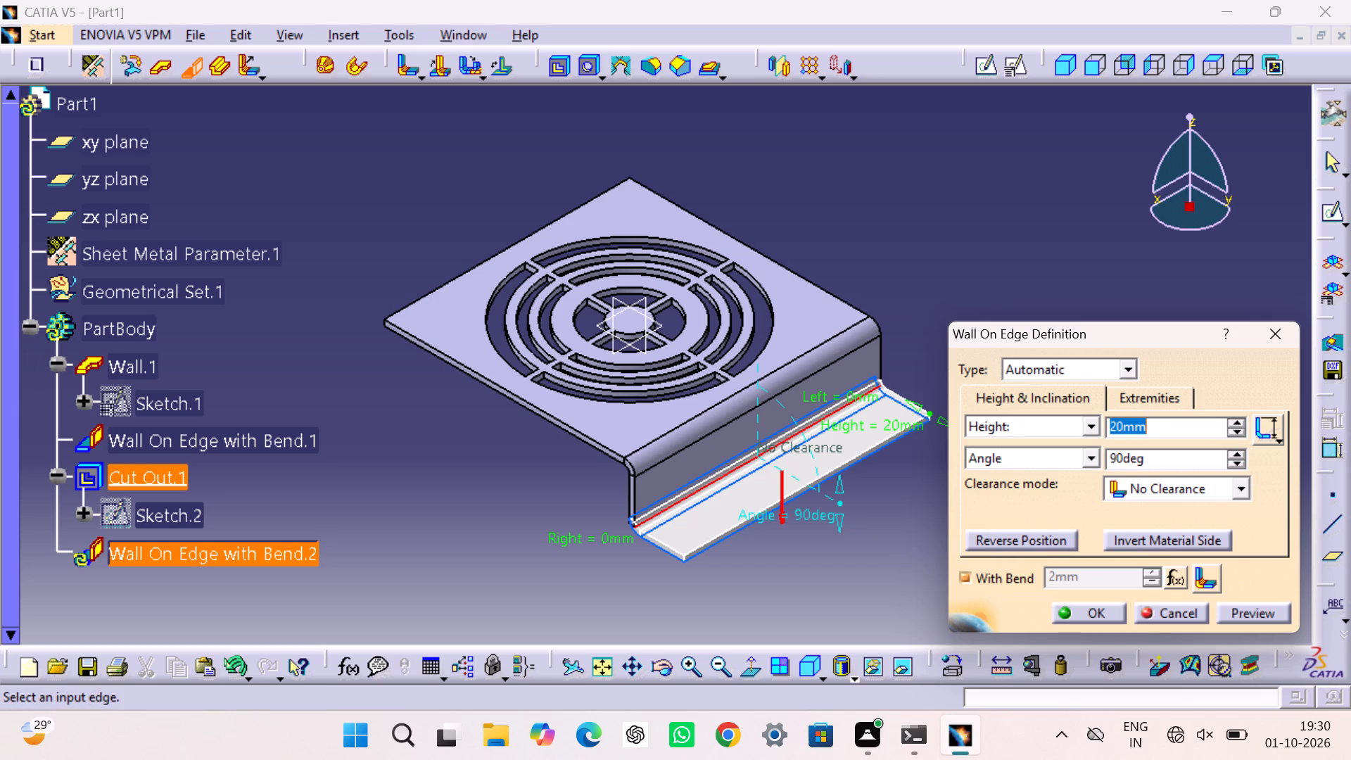
drag(680, 556, 744, 512)
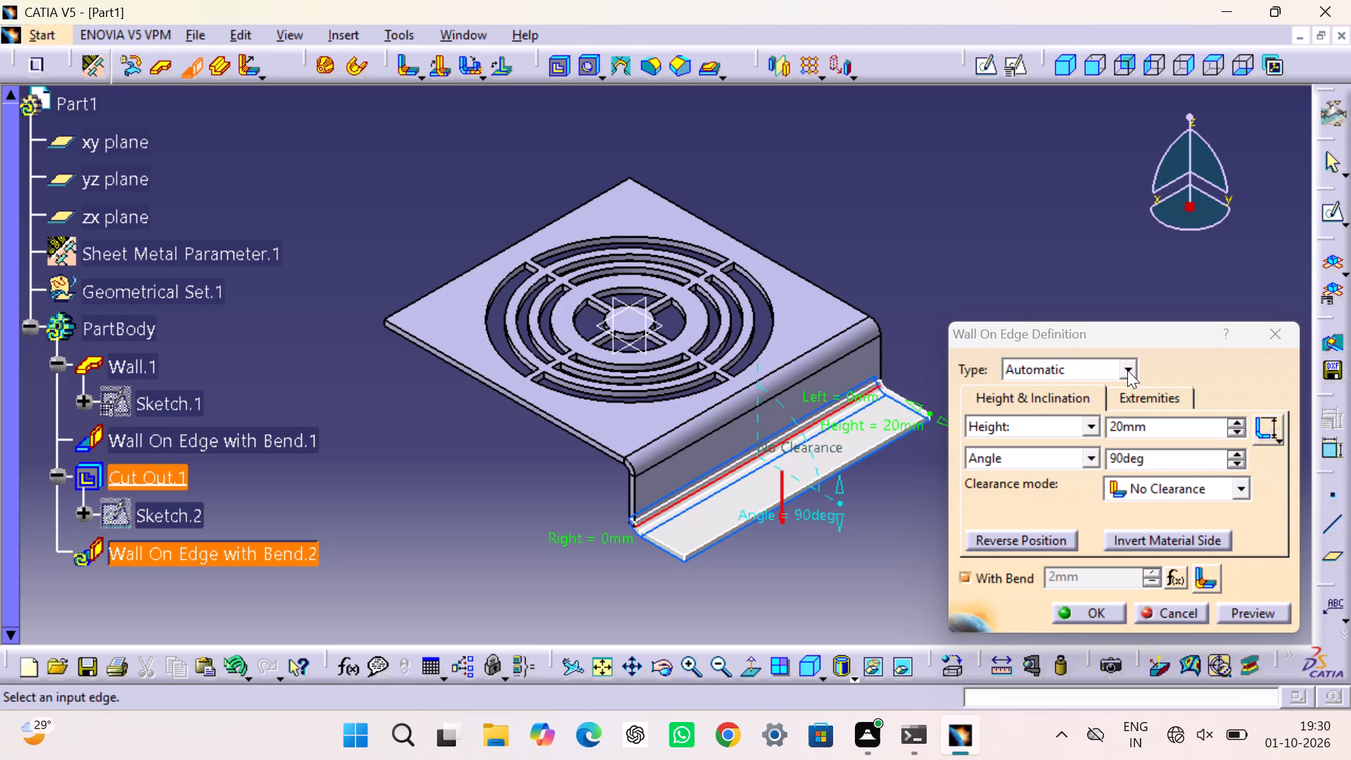
click(1127, 370)
click(1127, 370)
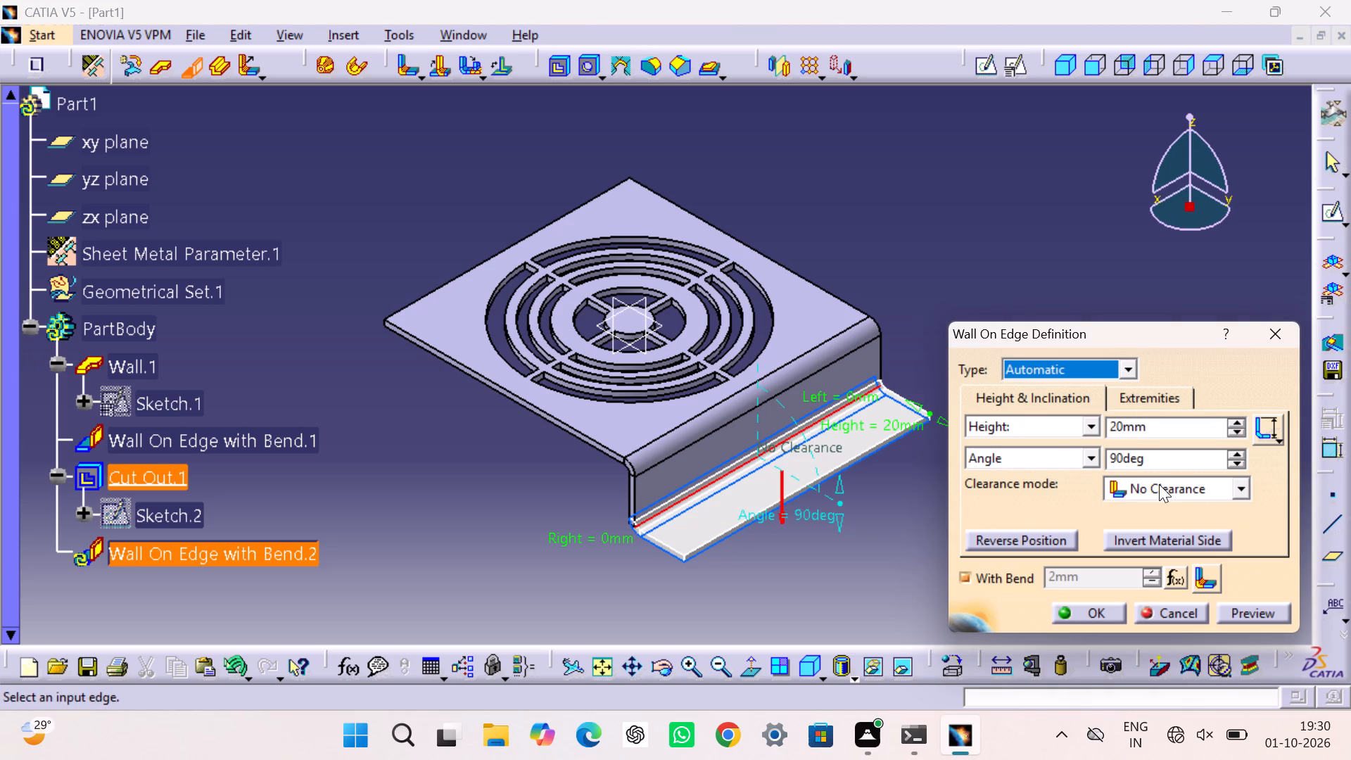
click(1219, 483)
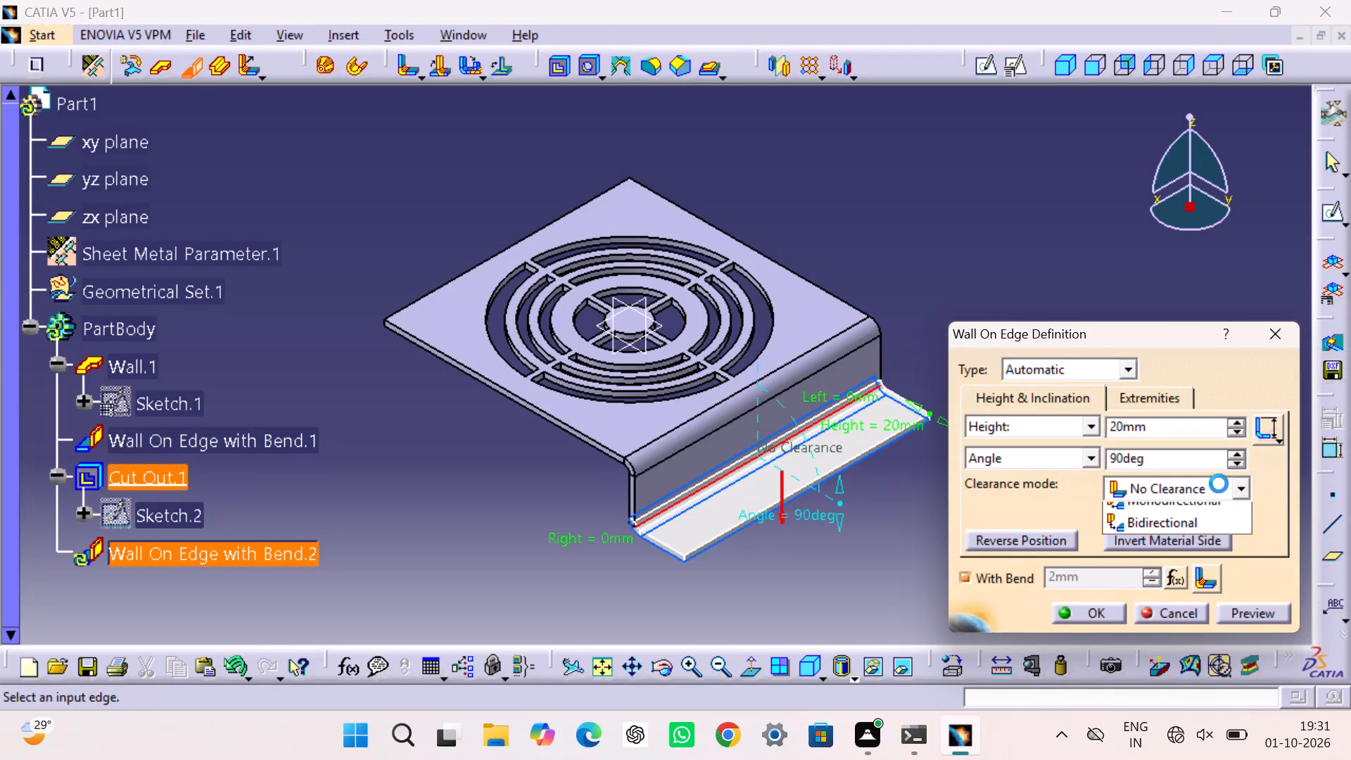
click(1208, 507)
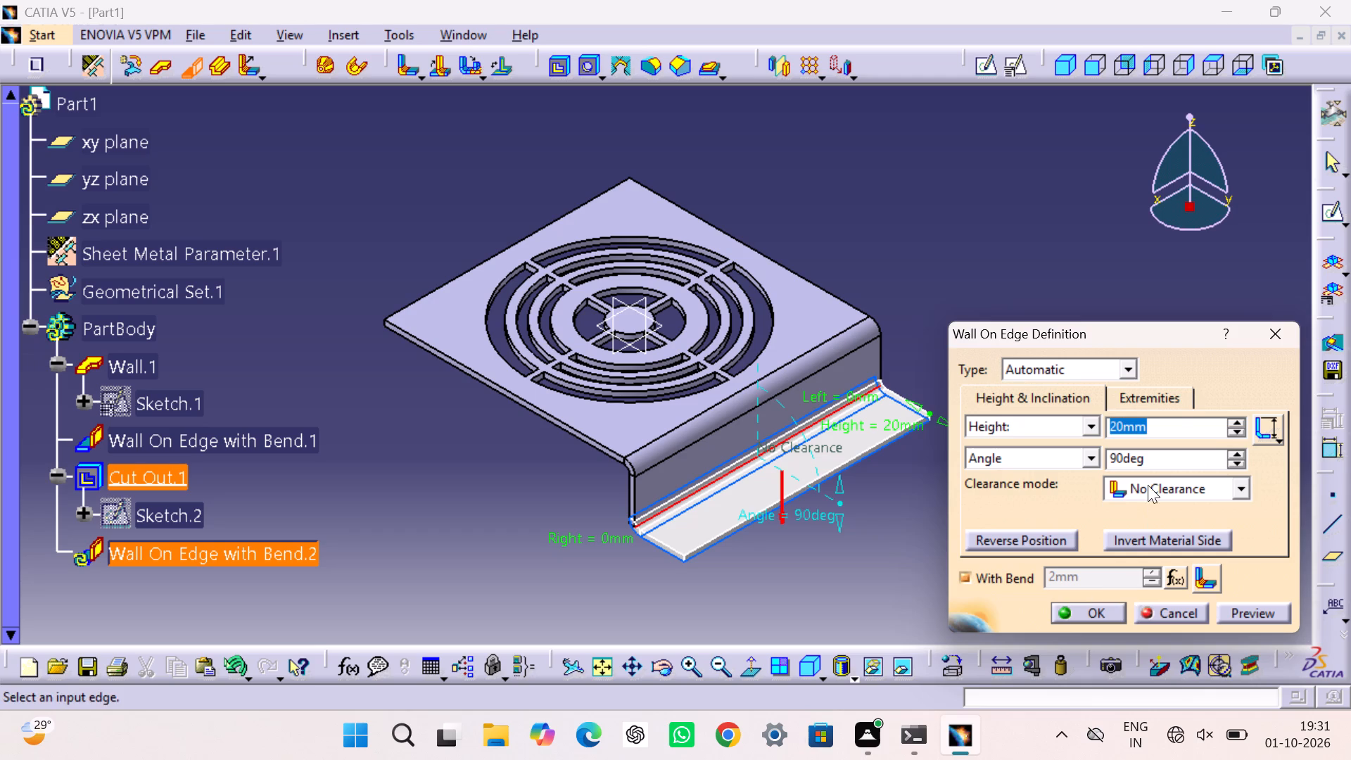
Narrow the new edge wall to a centred tab by setting both its left and right offsets to -31 mm.
click(1160, 392)
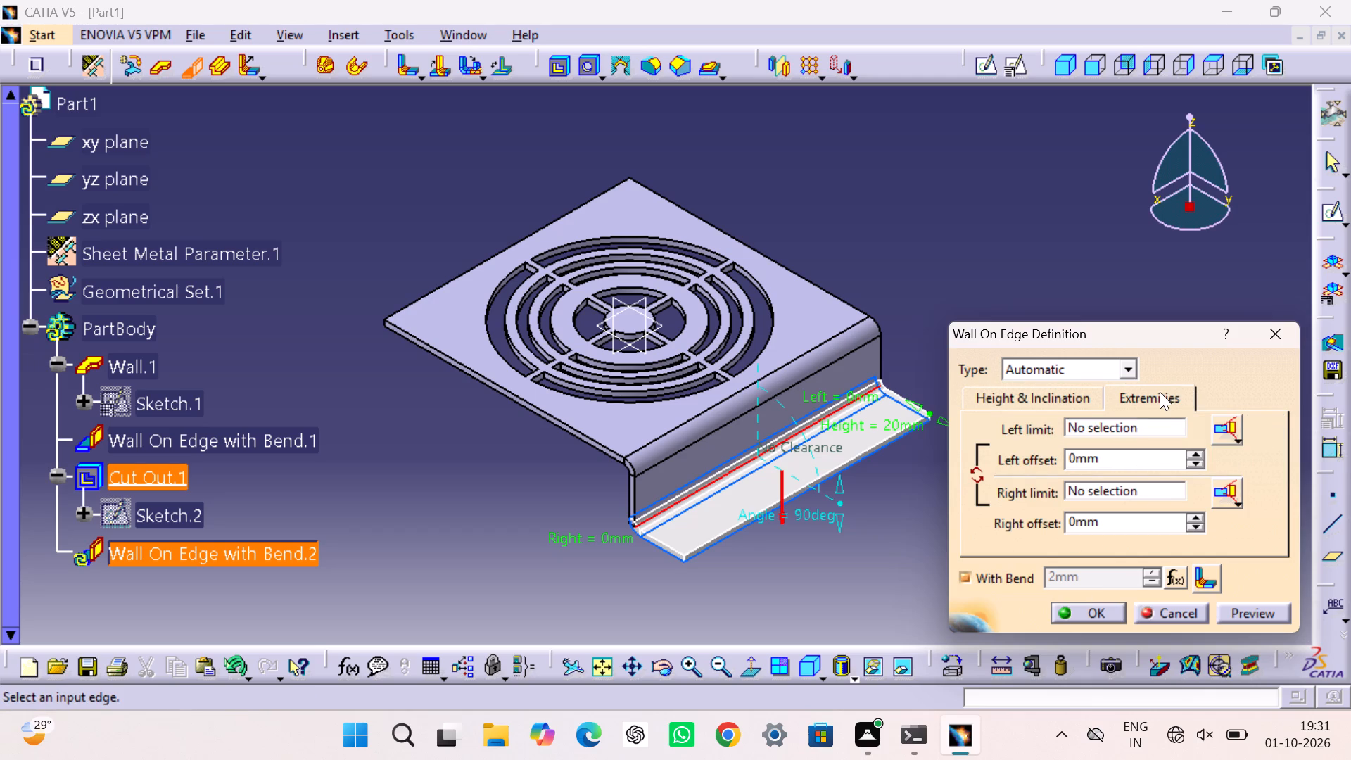
click(1160, 392)
drag(678, 555, 730, 506)
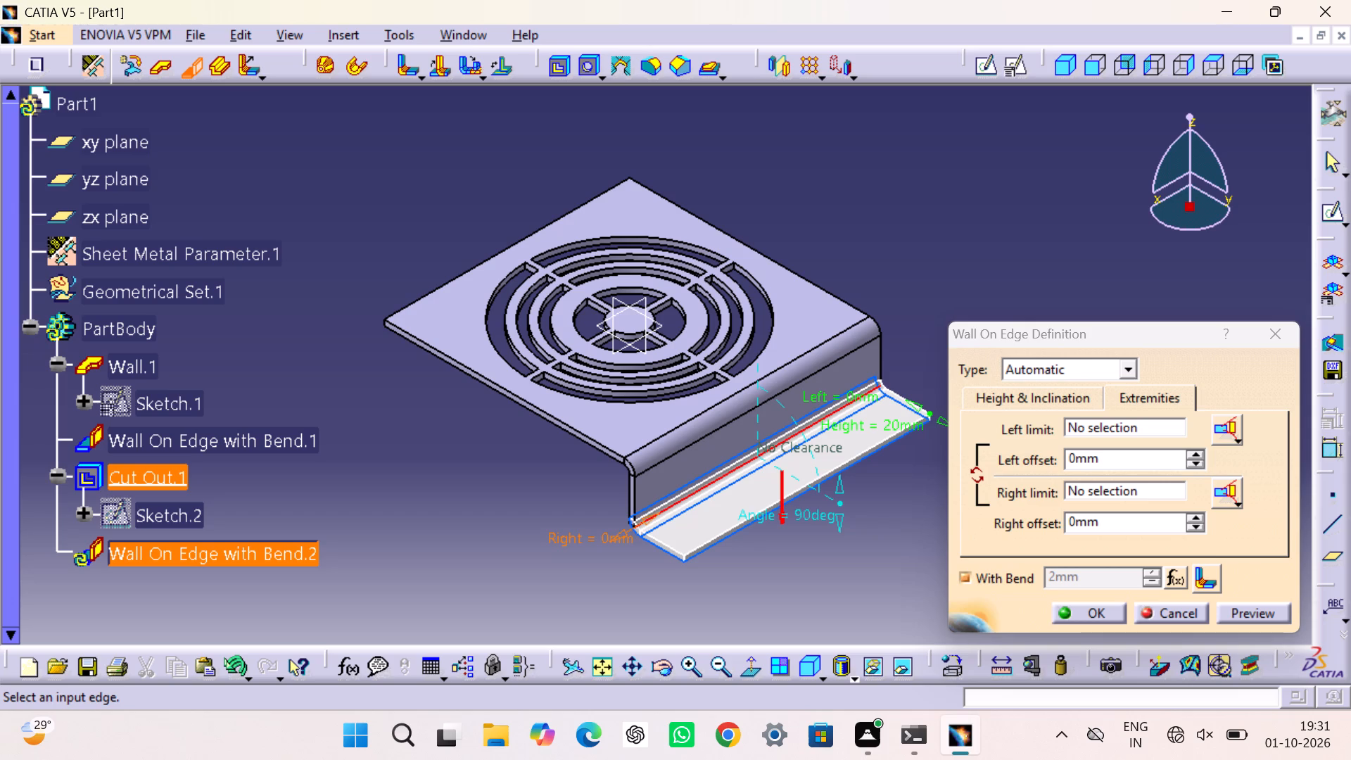
drag(648, 521, 739, 479)
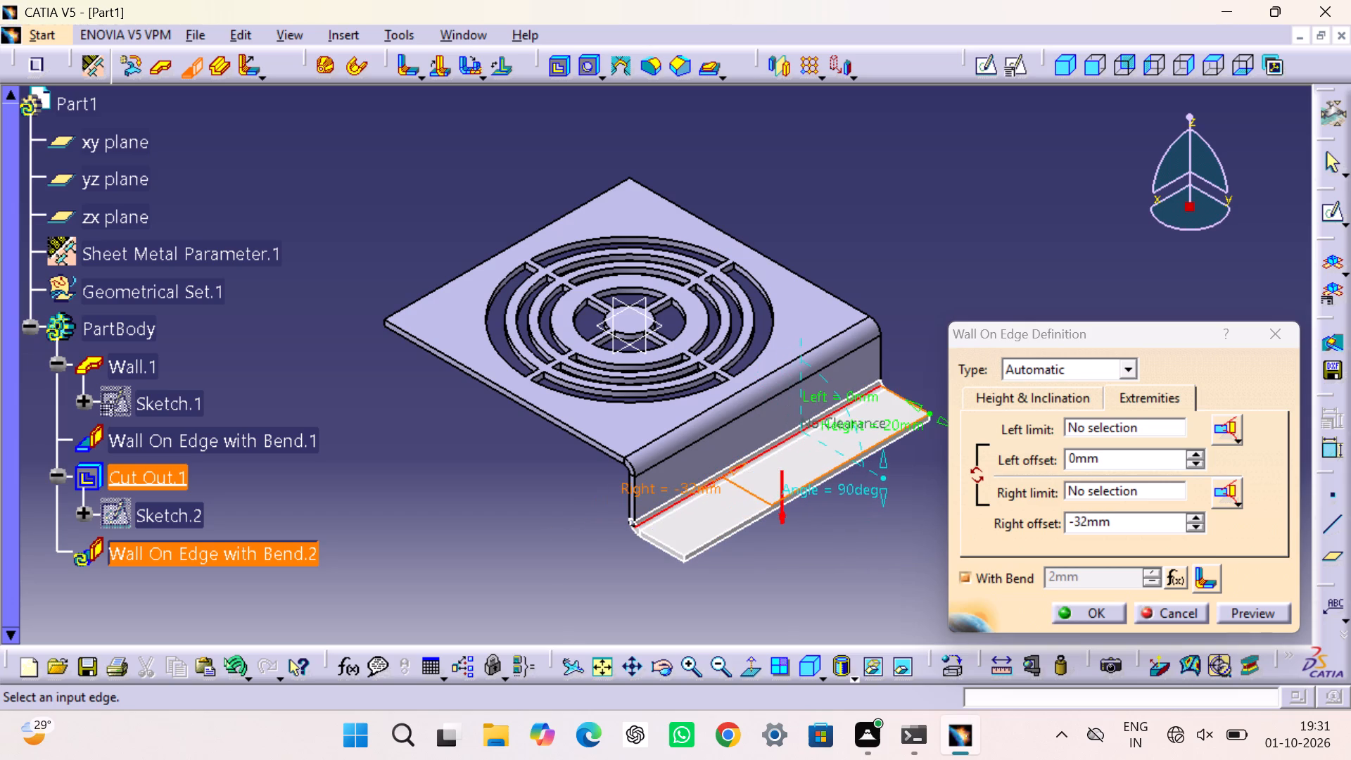
drag(739, 479, 714, 478)
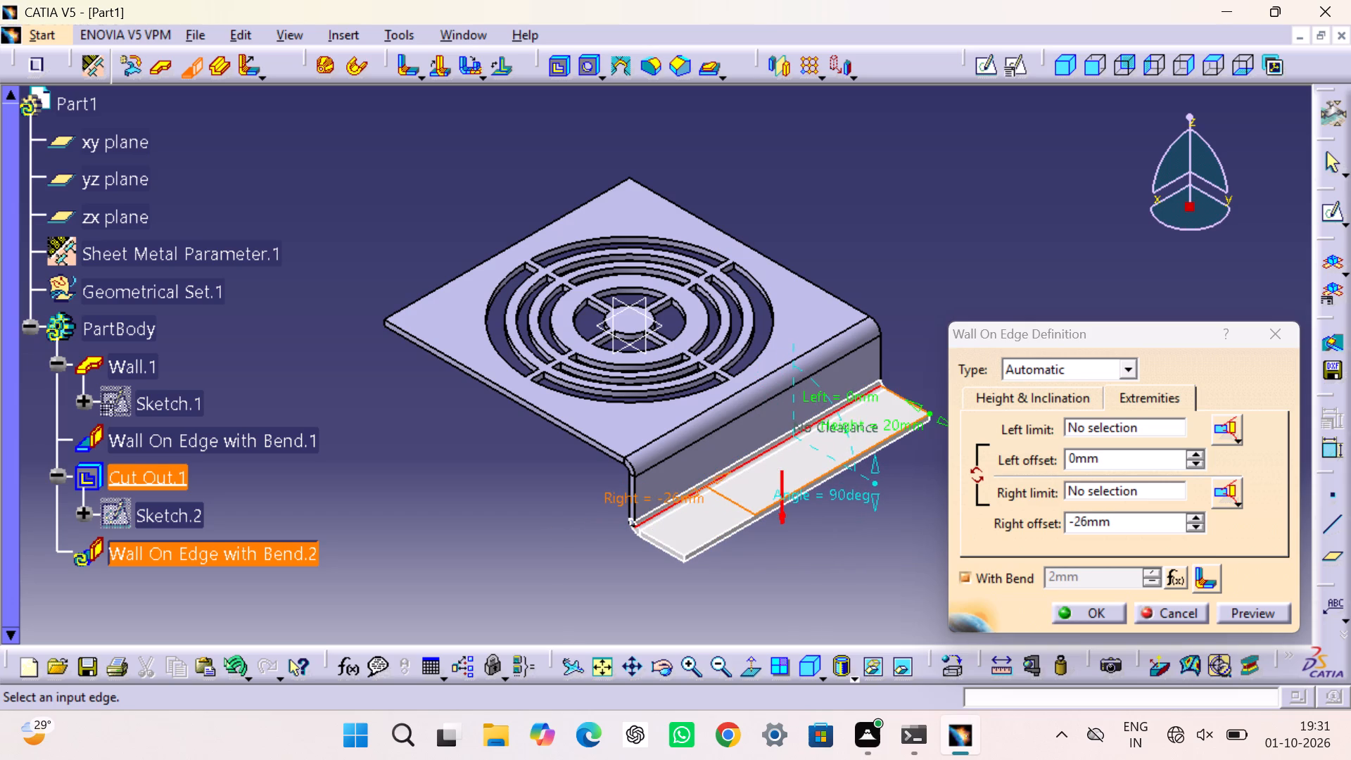
drag(714, 478, 709, 479)
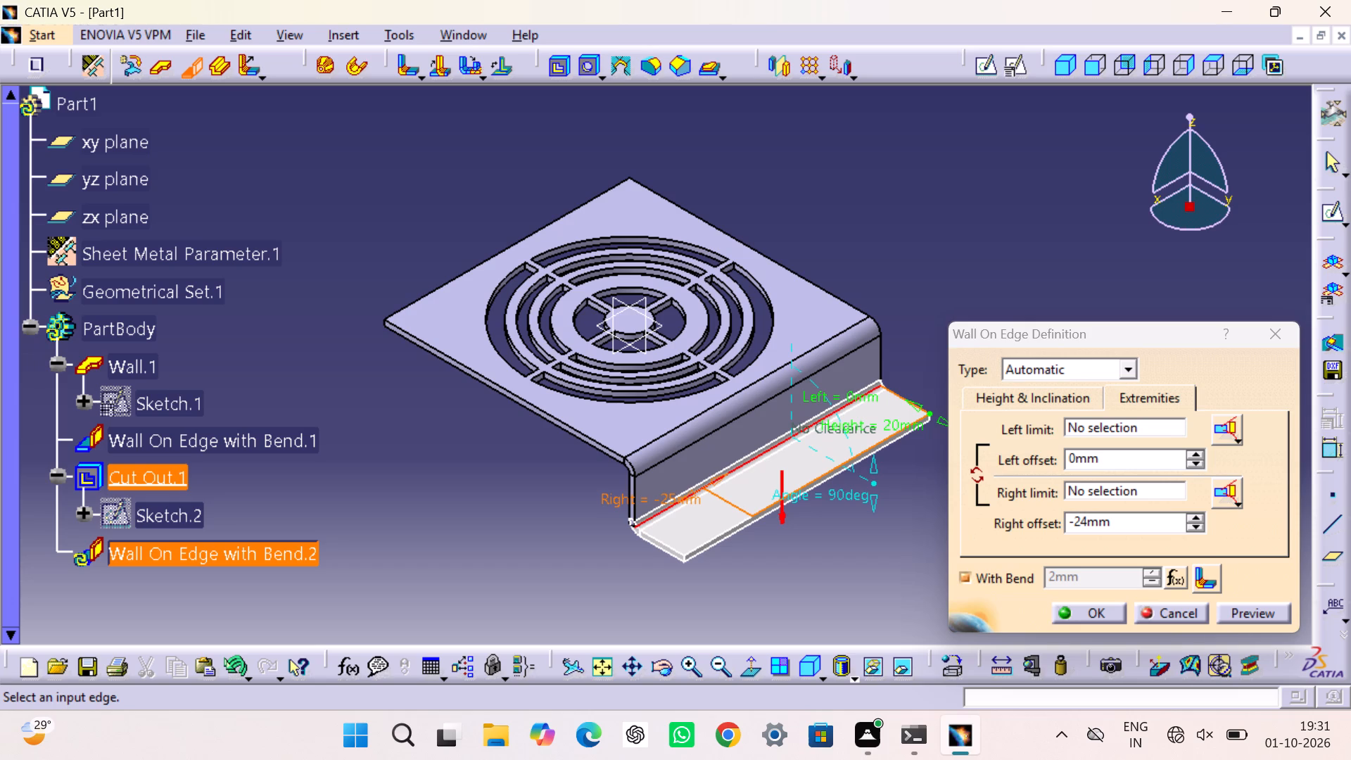
drag(709, 479, 713, 479)
drag(713, 479, 723, 479)
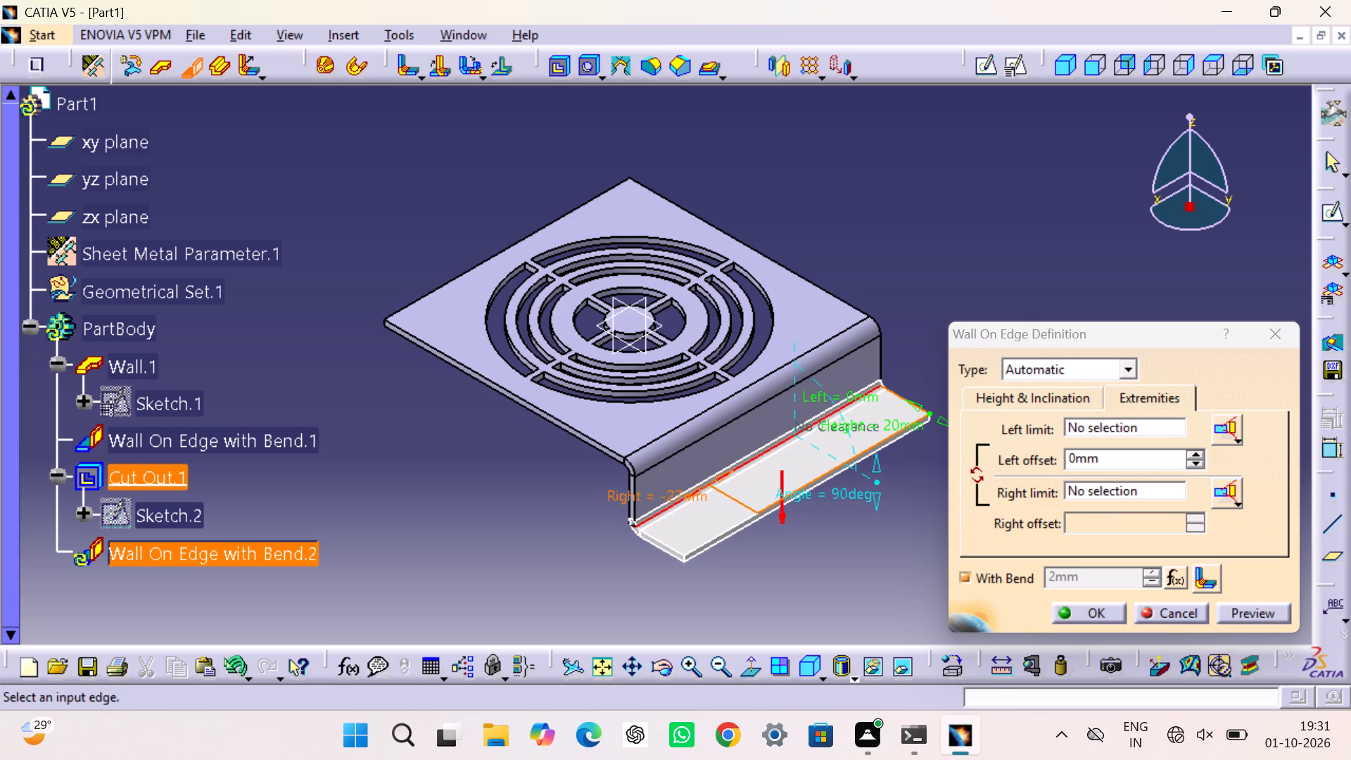
drag(723, 479, 731, 479)
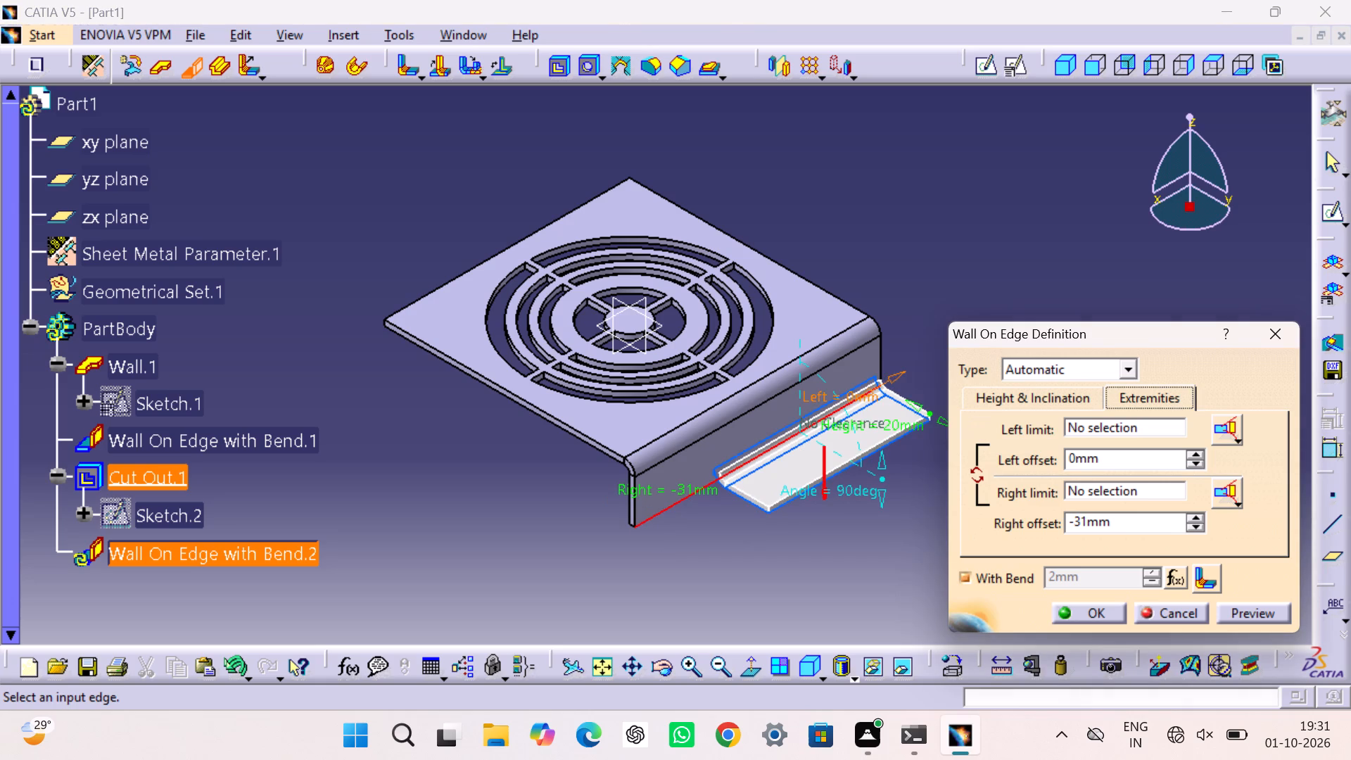
drag(878, 386, 797, 418)
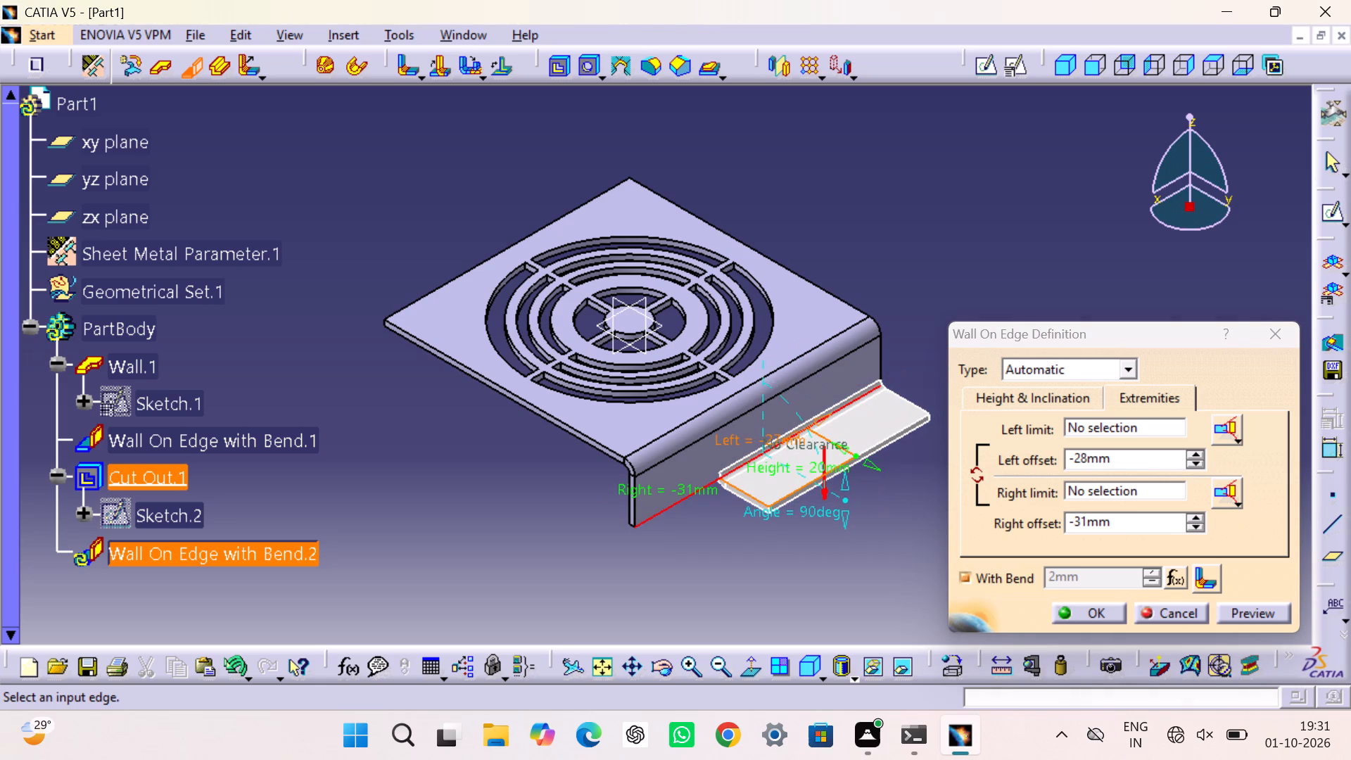
drag(797, 418, 789, 420)
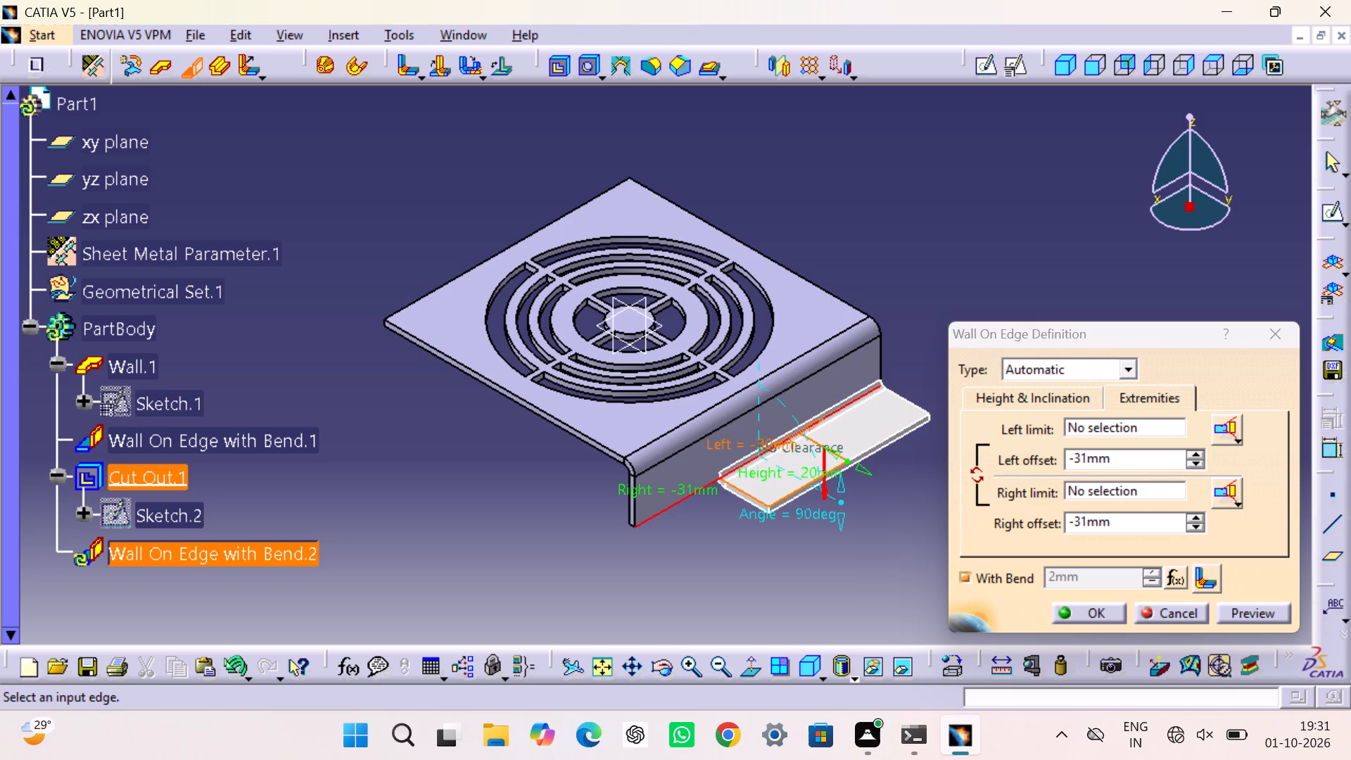
drag(789, 420, 788, 421)
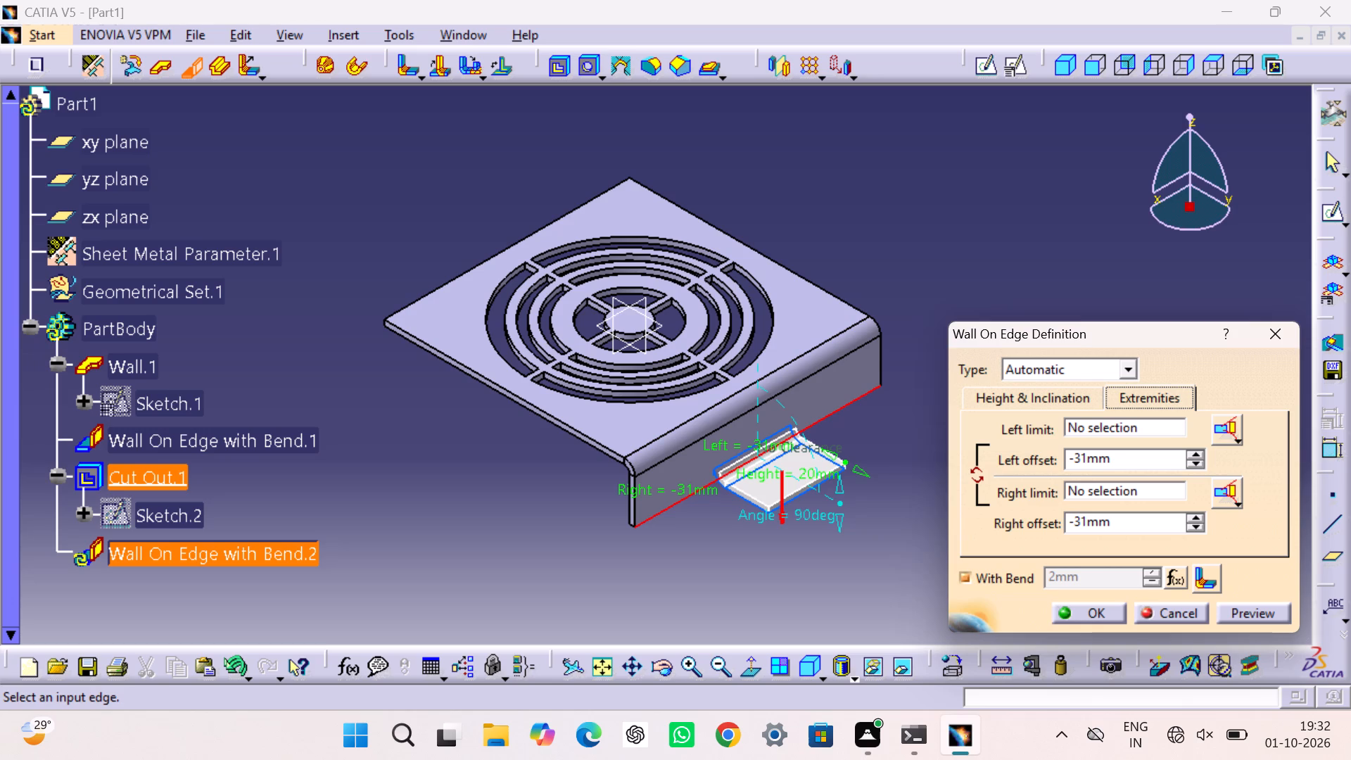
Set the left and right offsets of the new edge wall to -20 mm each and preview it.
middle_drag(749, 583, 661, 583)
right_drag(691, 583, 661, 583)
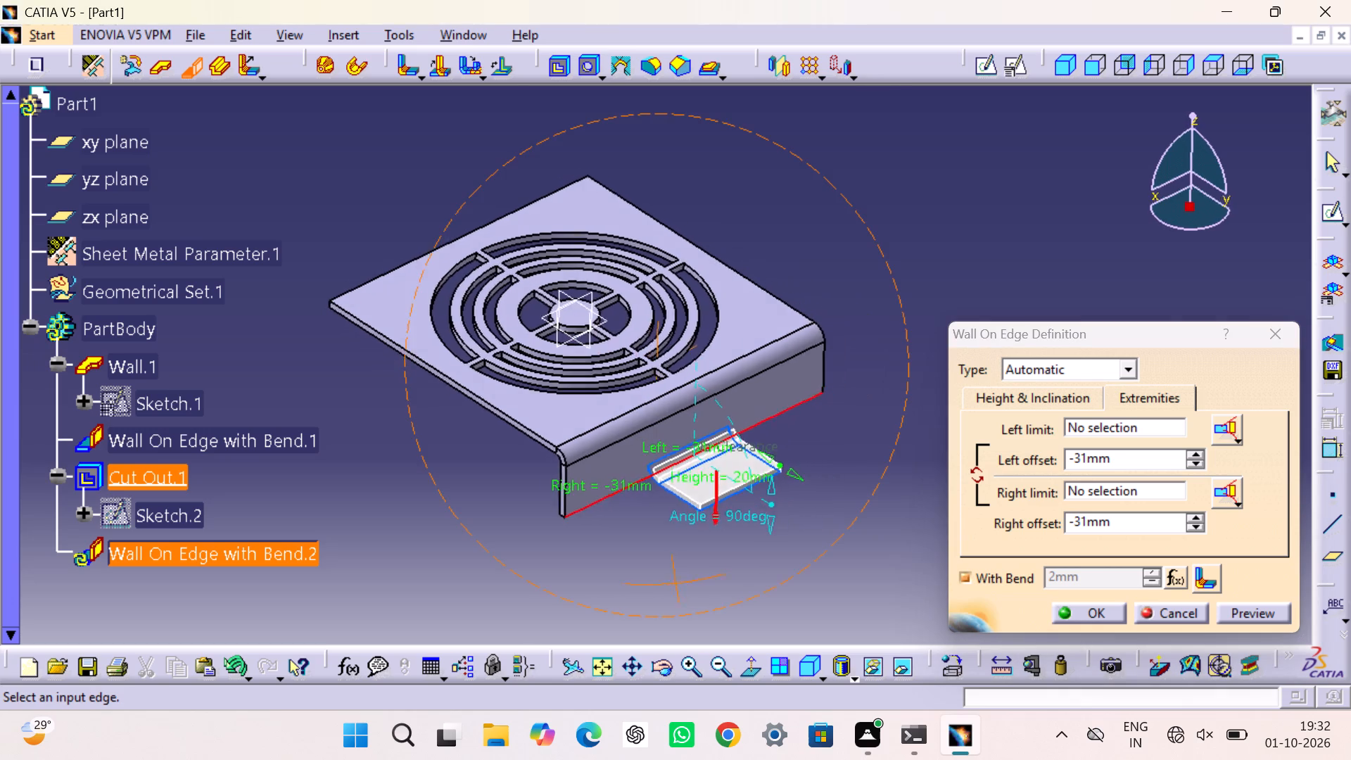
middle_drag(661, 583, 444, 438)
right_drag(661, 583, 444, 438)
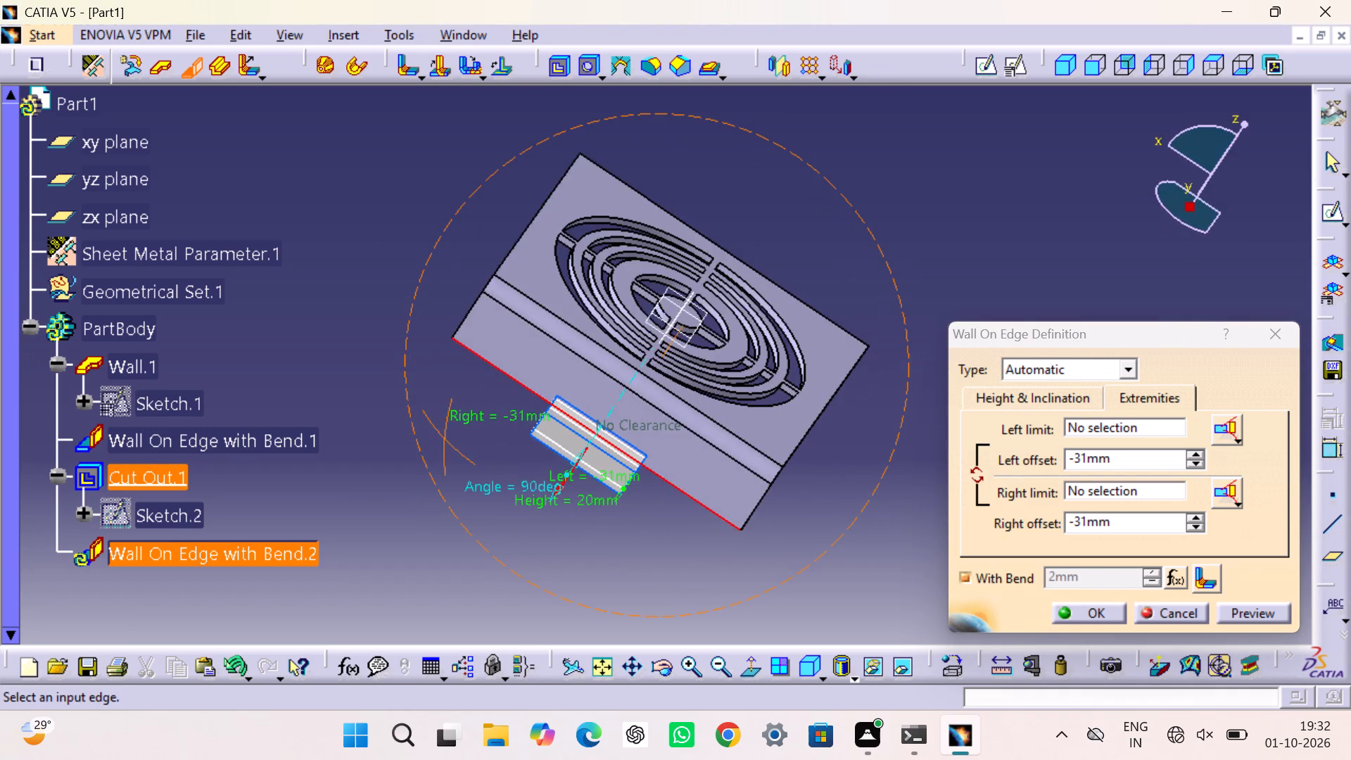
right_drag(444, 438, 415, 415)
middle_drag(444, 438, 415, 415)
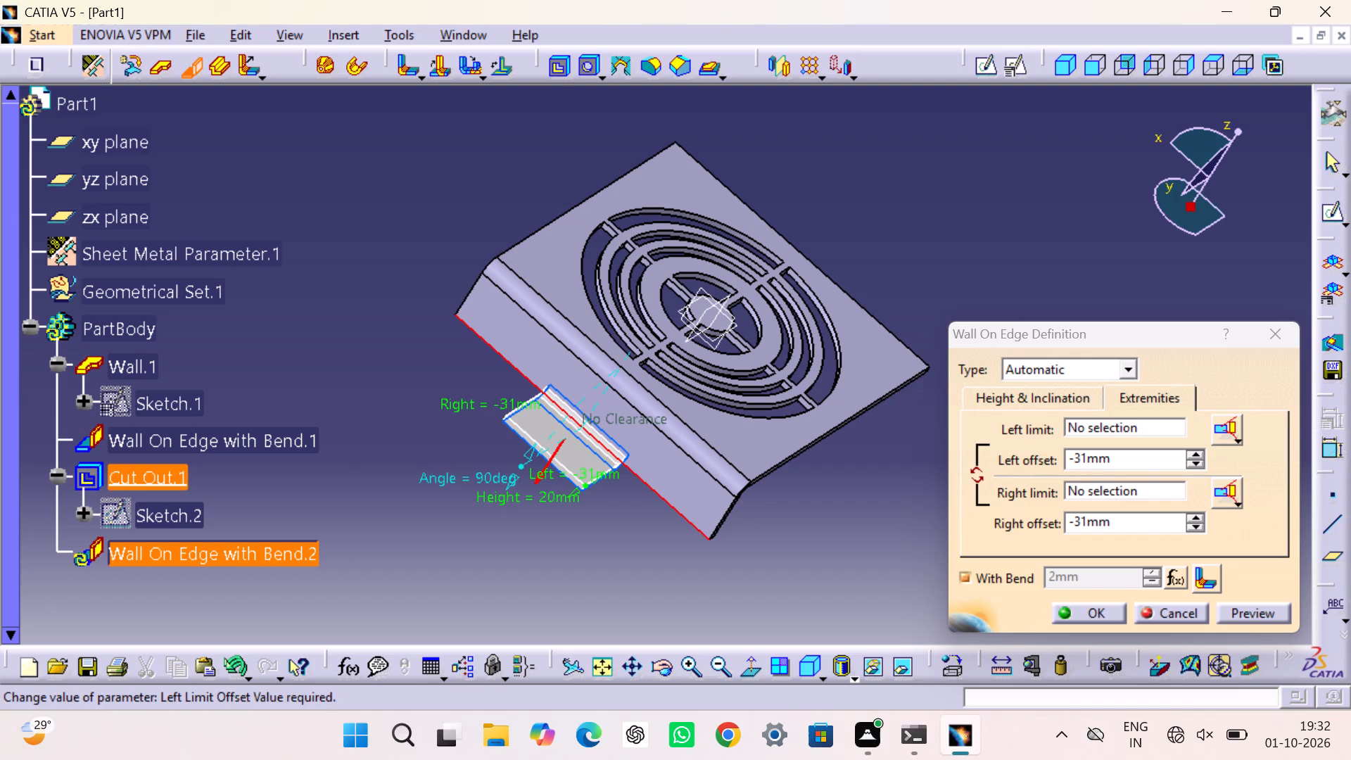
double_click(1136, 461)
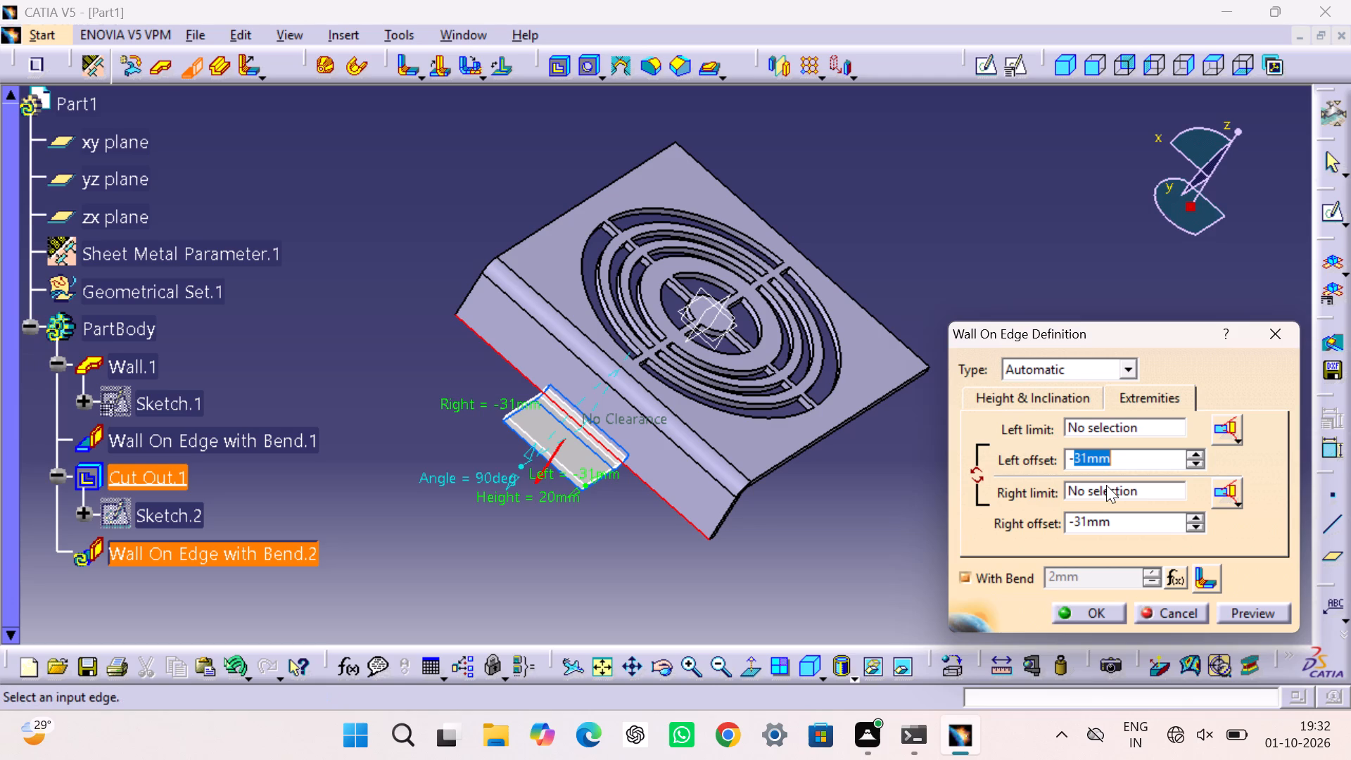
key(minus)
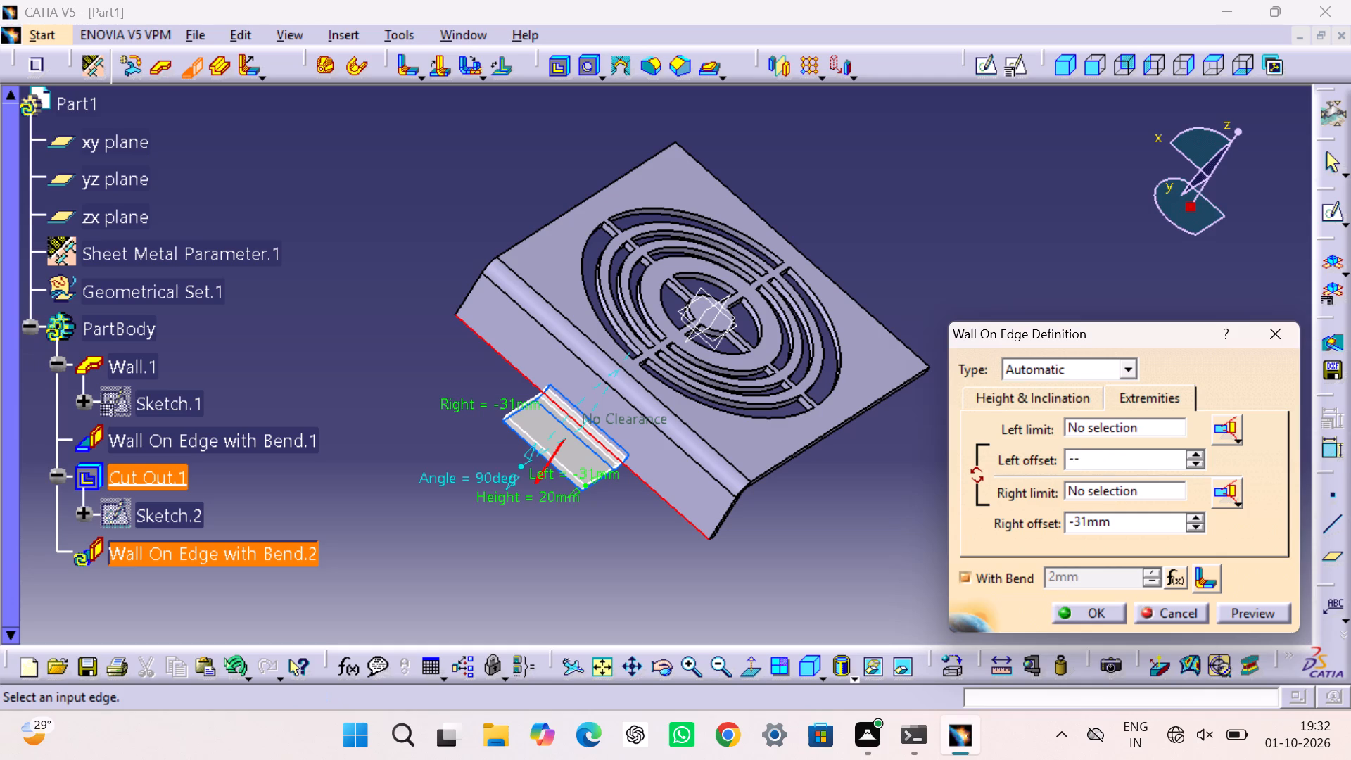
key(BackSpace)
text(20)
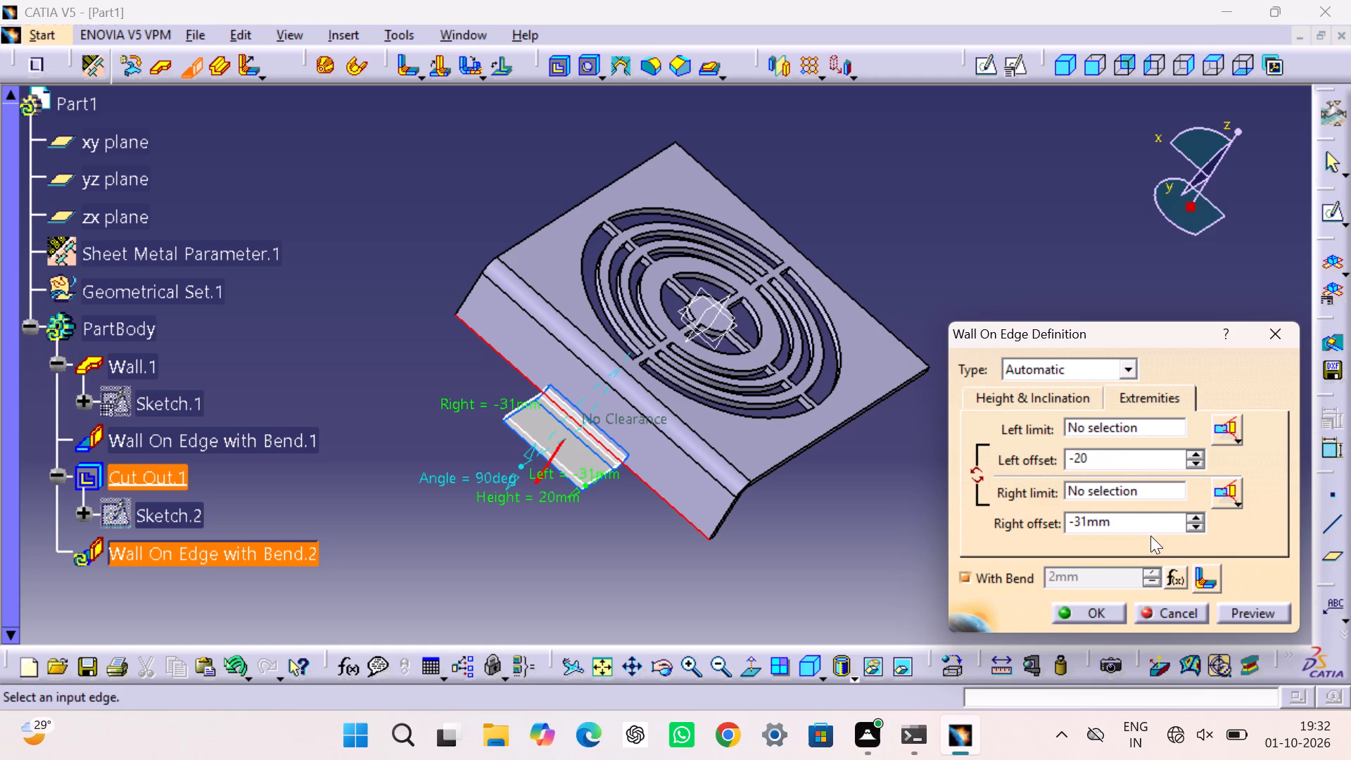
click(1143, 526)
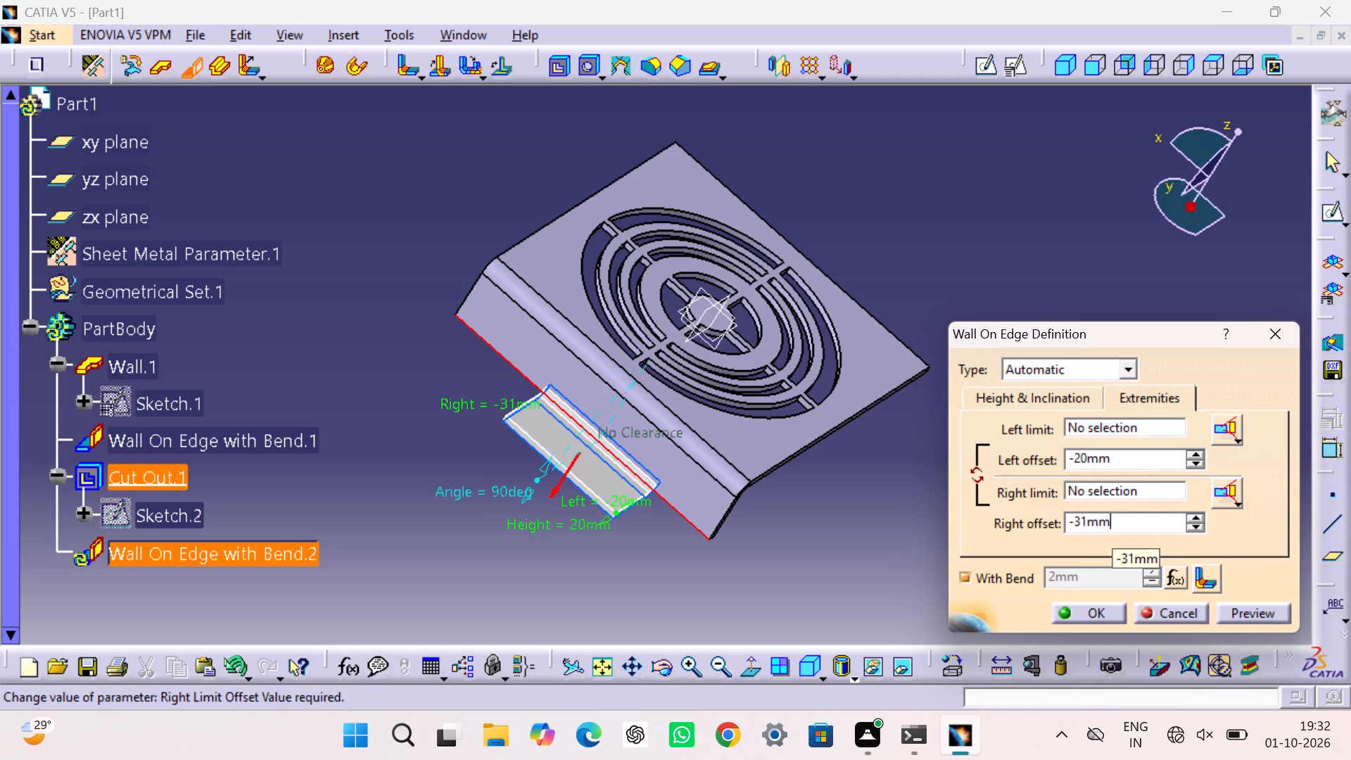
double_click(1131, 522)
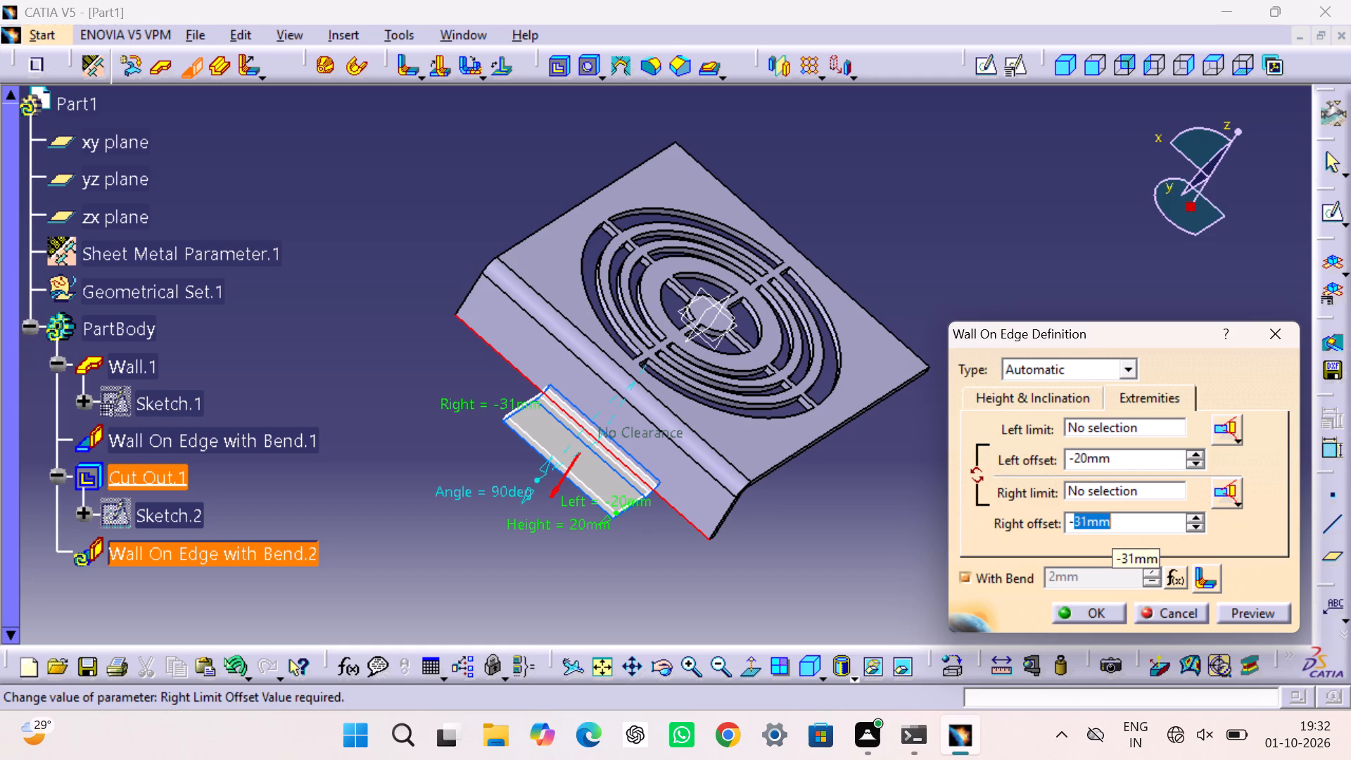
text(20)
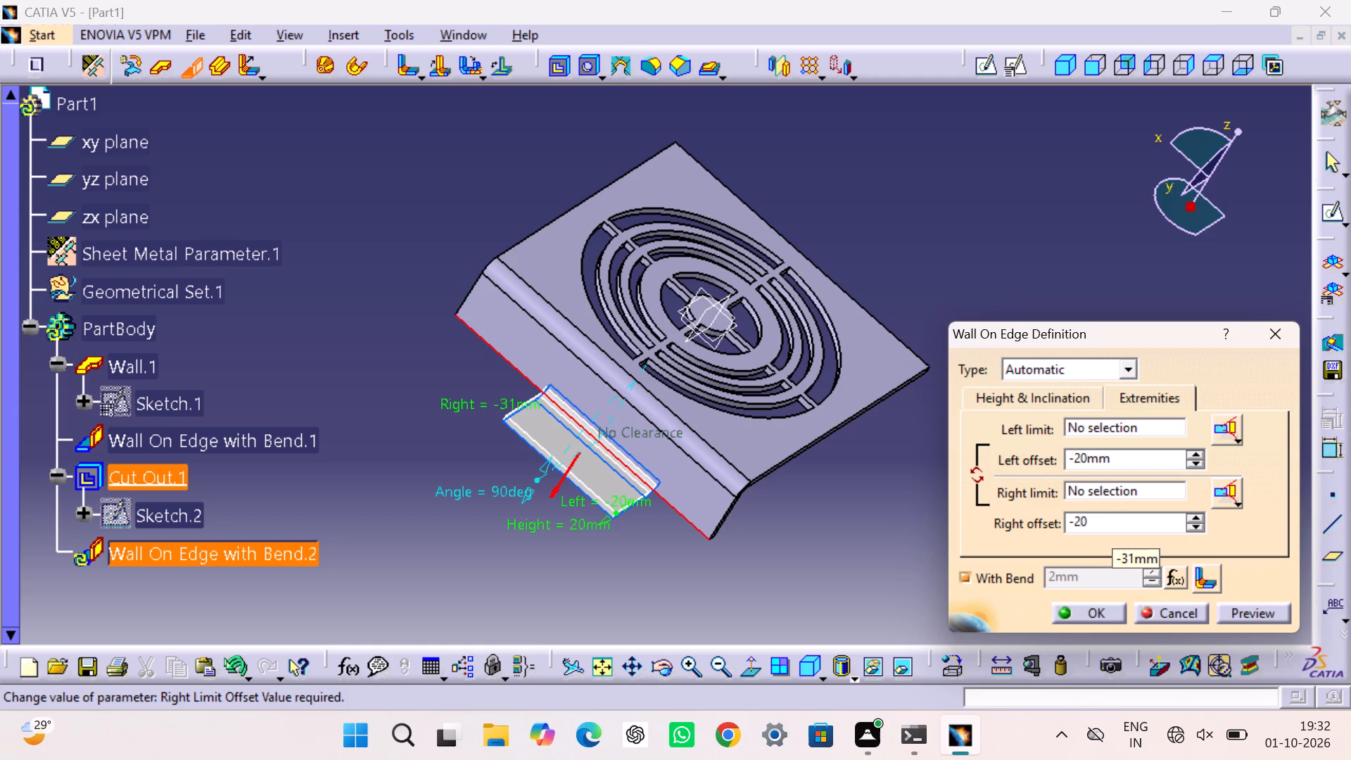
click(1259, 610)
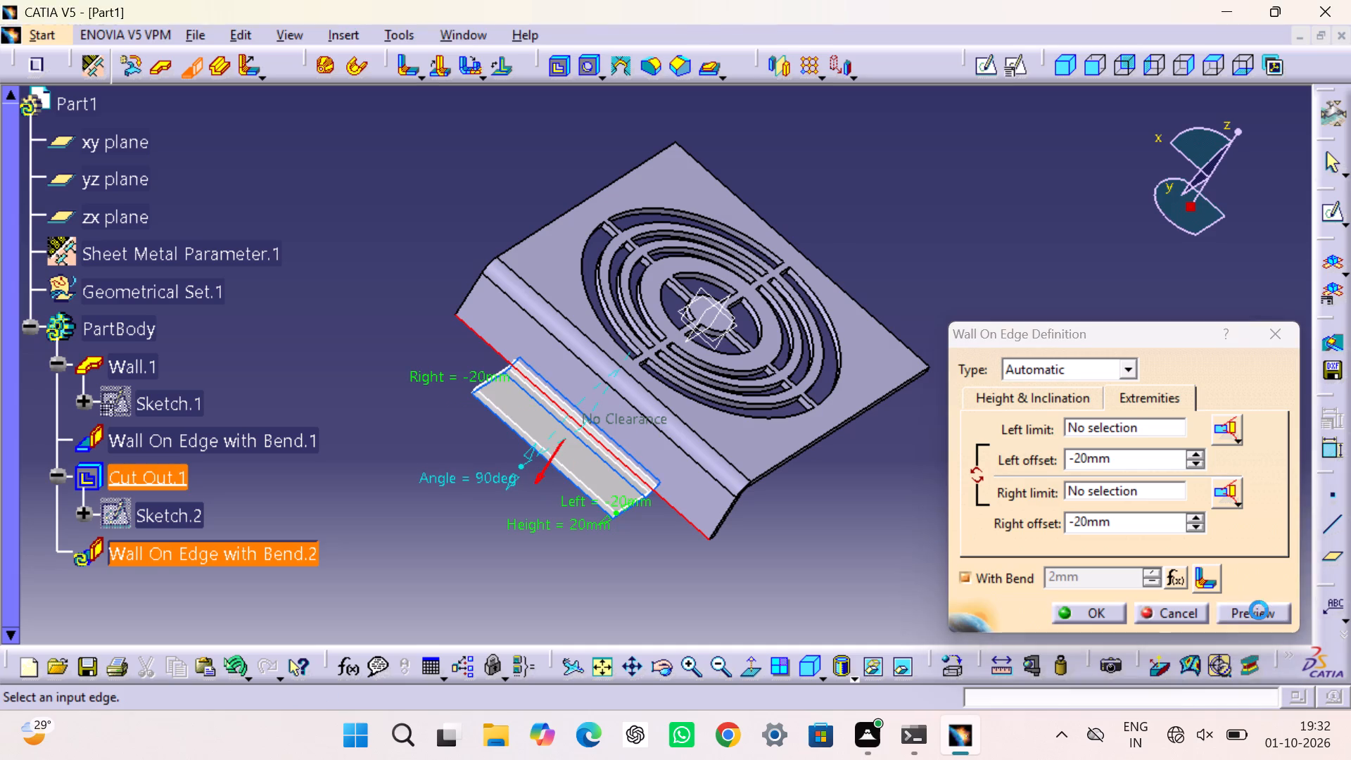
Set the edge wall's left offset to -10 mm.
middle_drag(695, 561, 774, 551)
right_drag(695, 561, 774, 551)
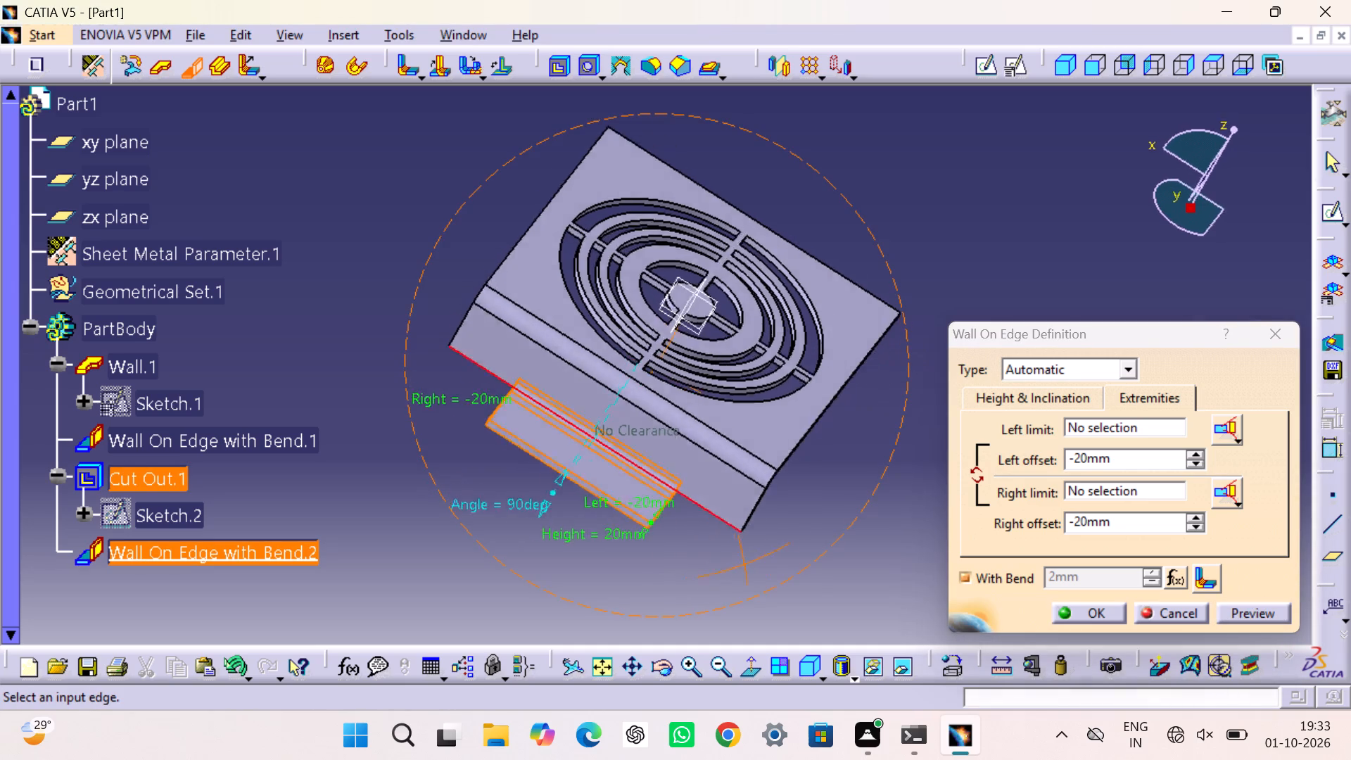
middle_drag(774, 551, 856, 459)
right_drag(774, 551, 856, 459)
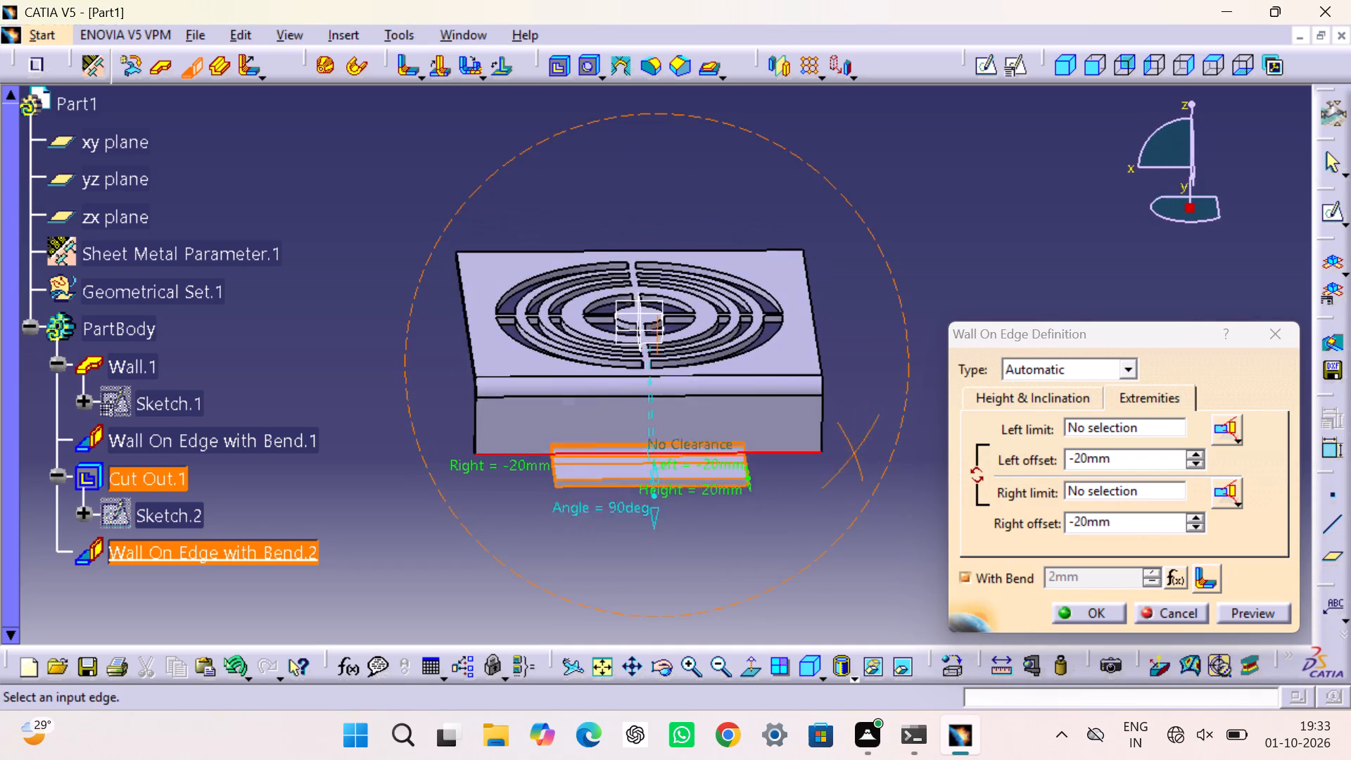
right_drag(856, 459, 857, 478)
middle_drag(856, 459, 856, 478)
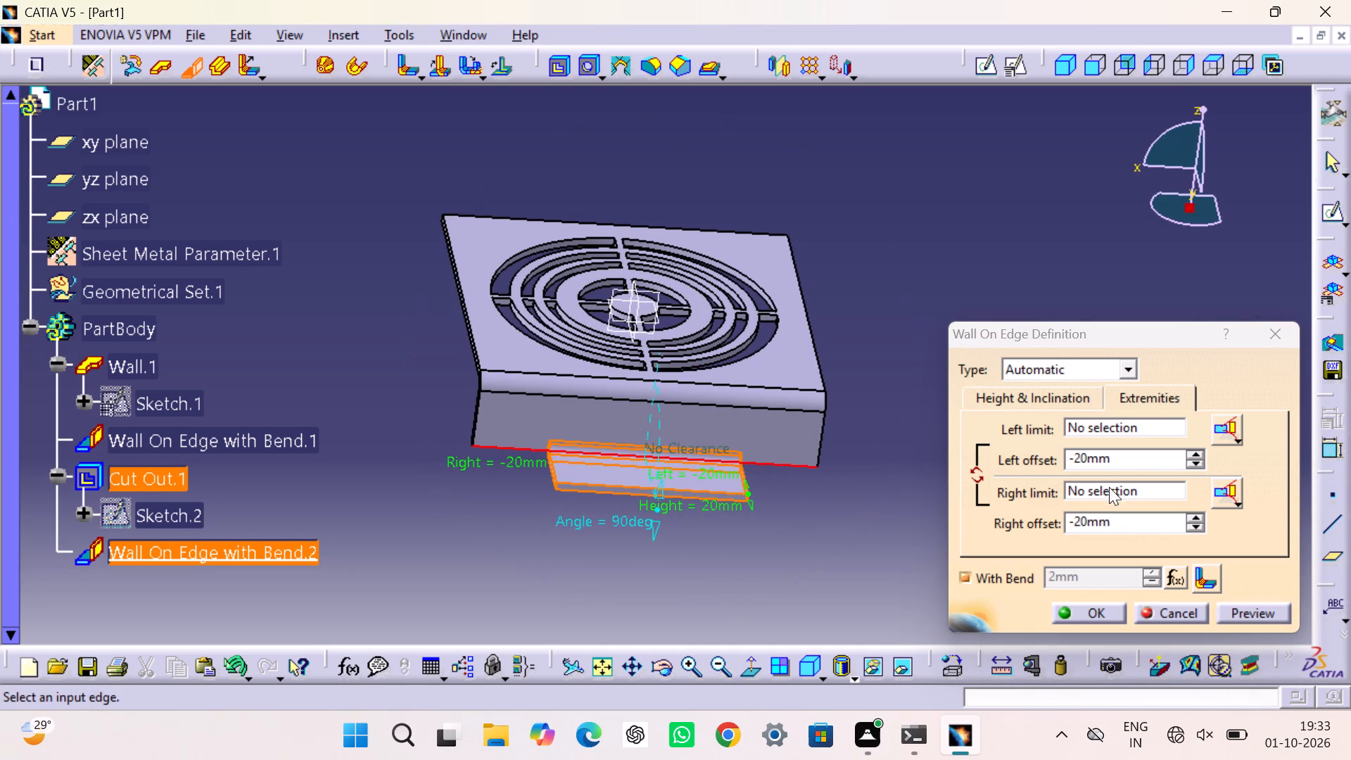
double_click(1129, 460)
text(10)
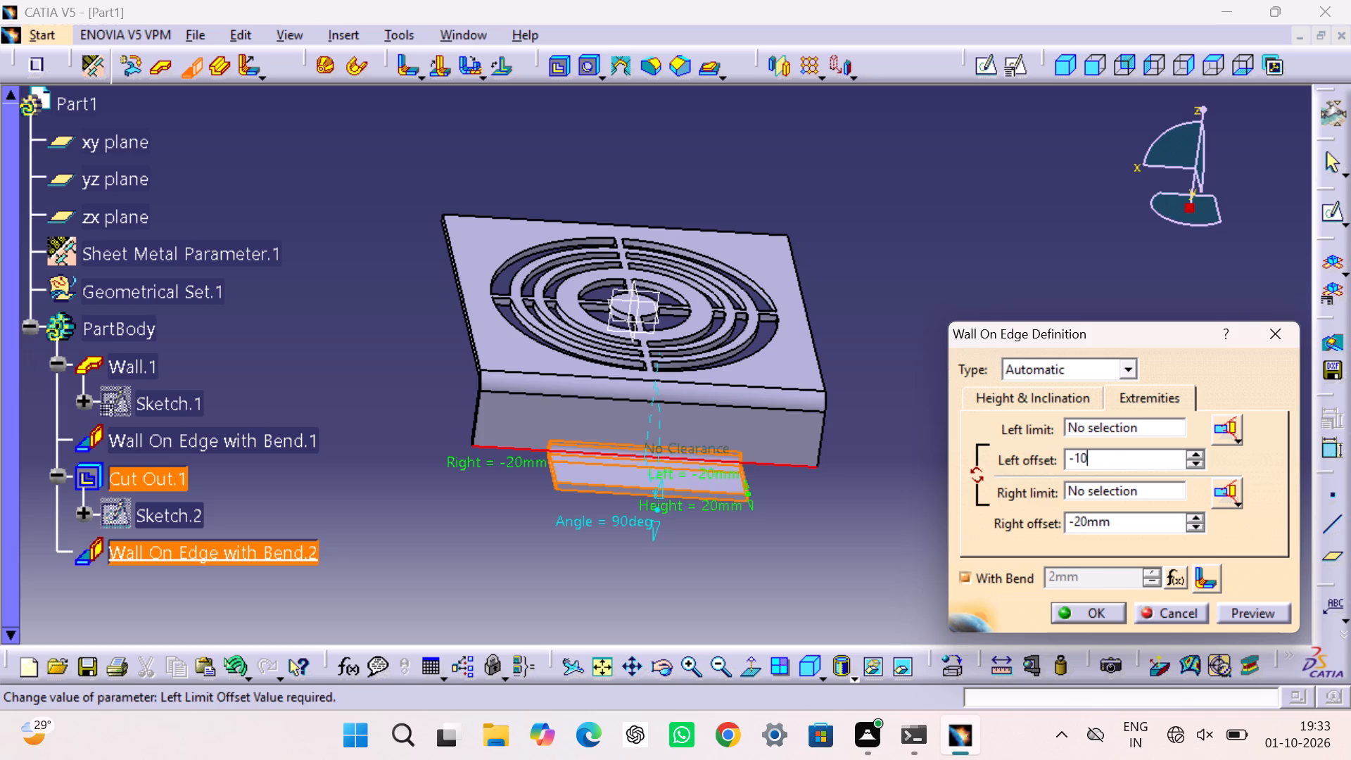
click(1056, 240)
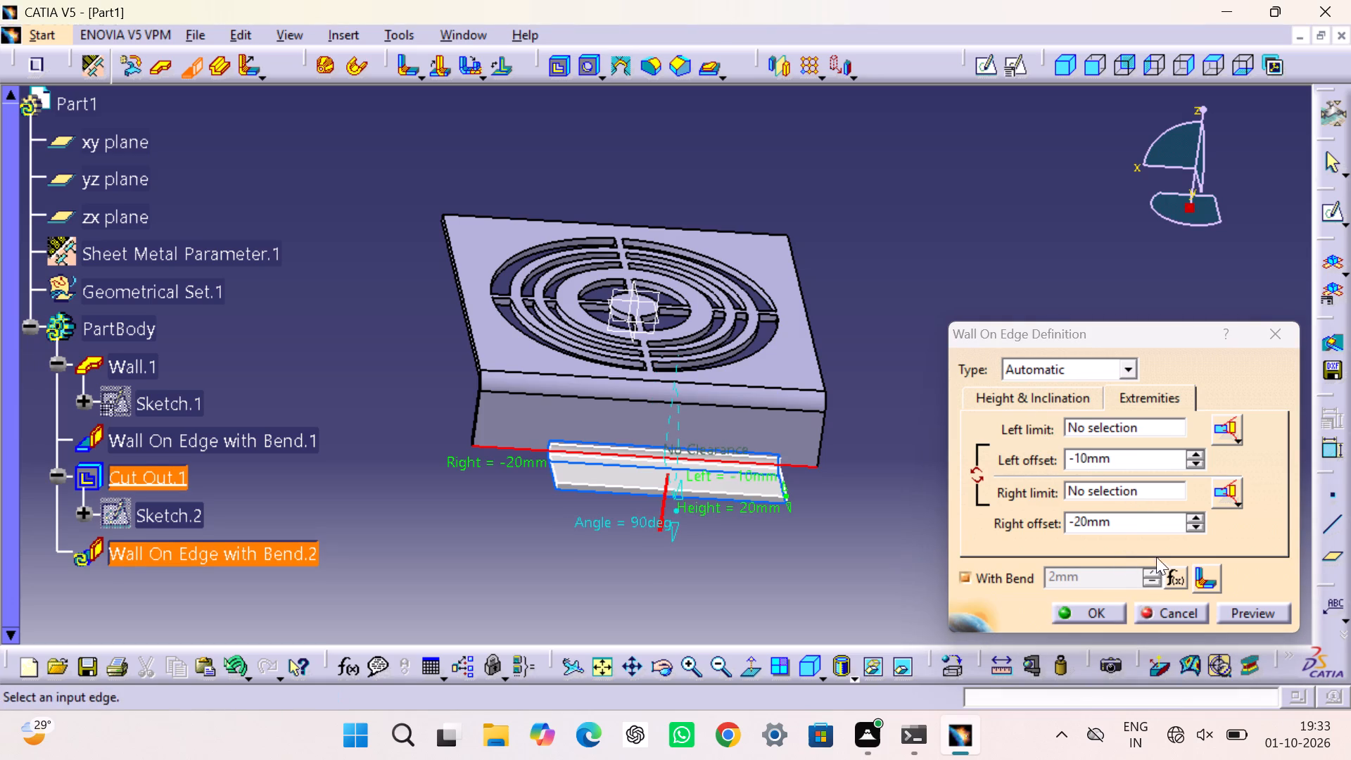
Set both the left and right offsets of the edge wall to -40 mm and create the narrow centred tab.
double_click(1124, 460)
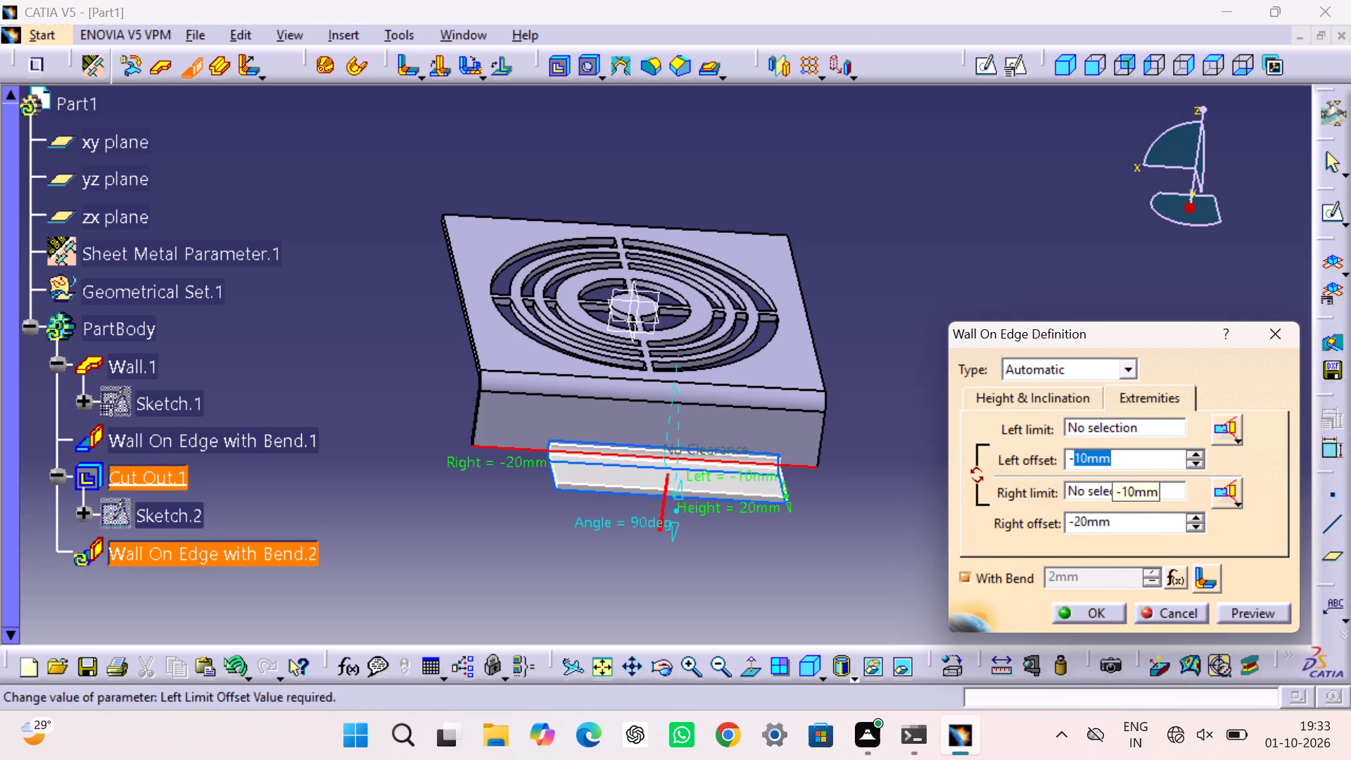
text(40)
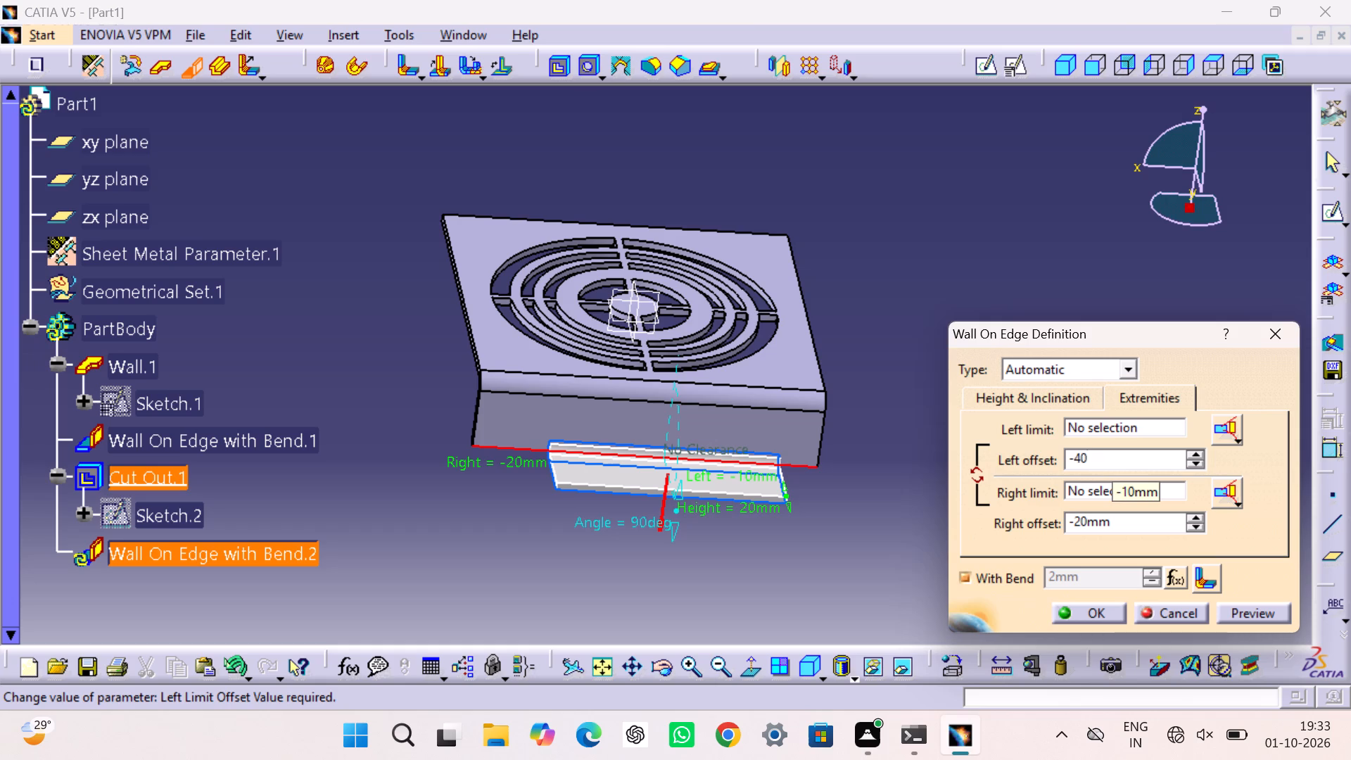
double_click(1134, 522)
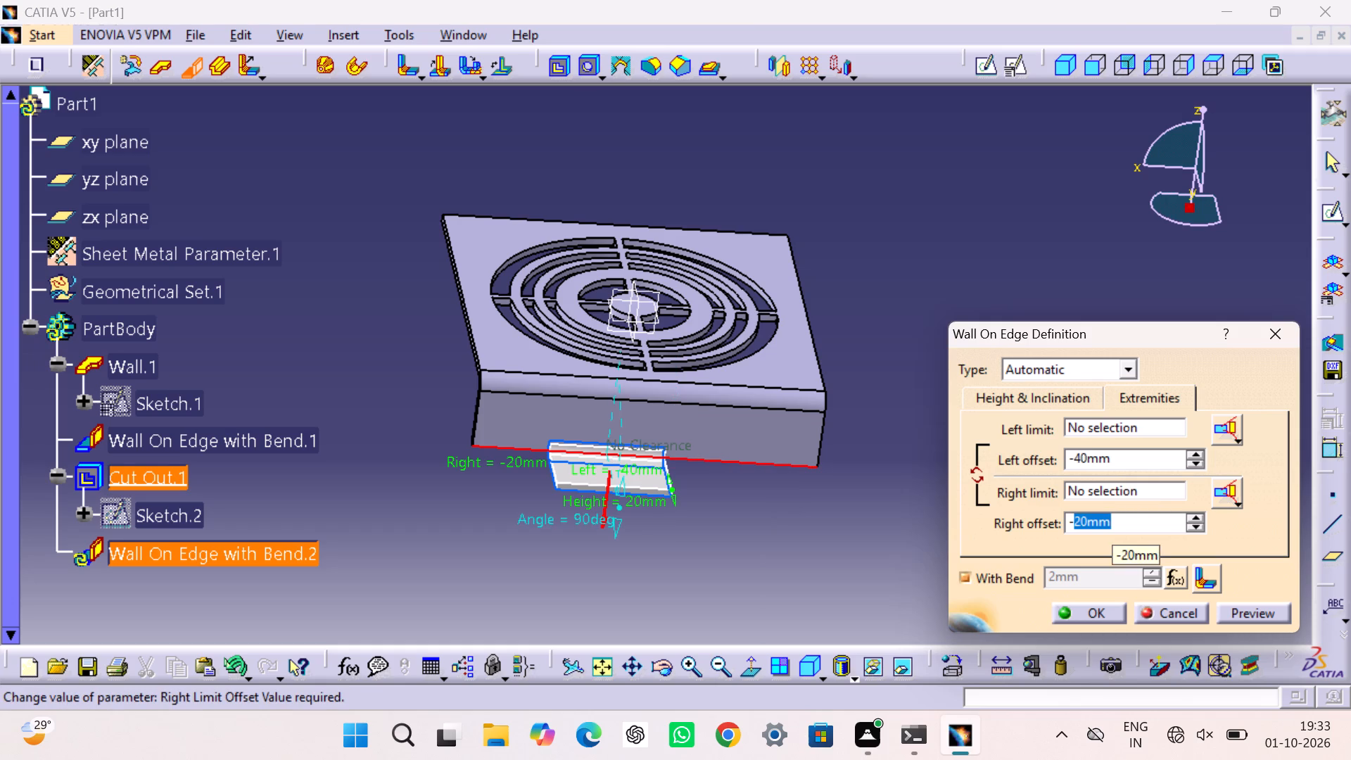
text(49)
key(BackSpace)
key(0)
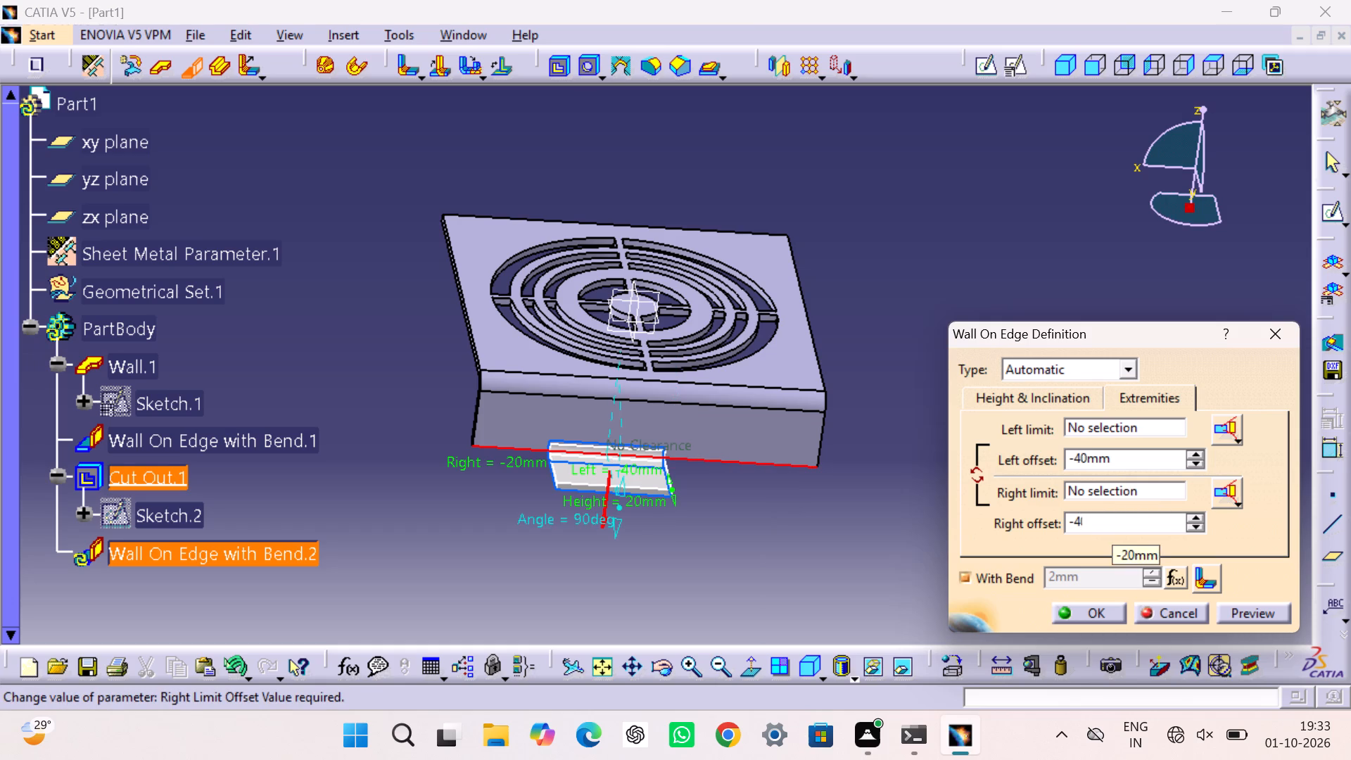
key(Return)
Inspect the new tab on the bent wall's lower edge from several viewing angles.
drag(1082, 474, 1071, 479)
middle_drag(613, 519, 612, 519)
right_drag(612, 519, 832, 361)
middle_drag(612, 519, 832, 361)
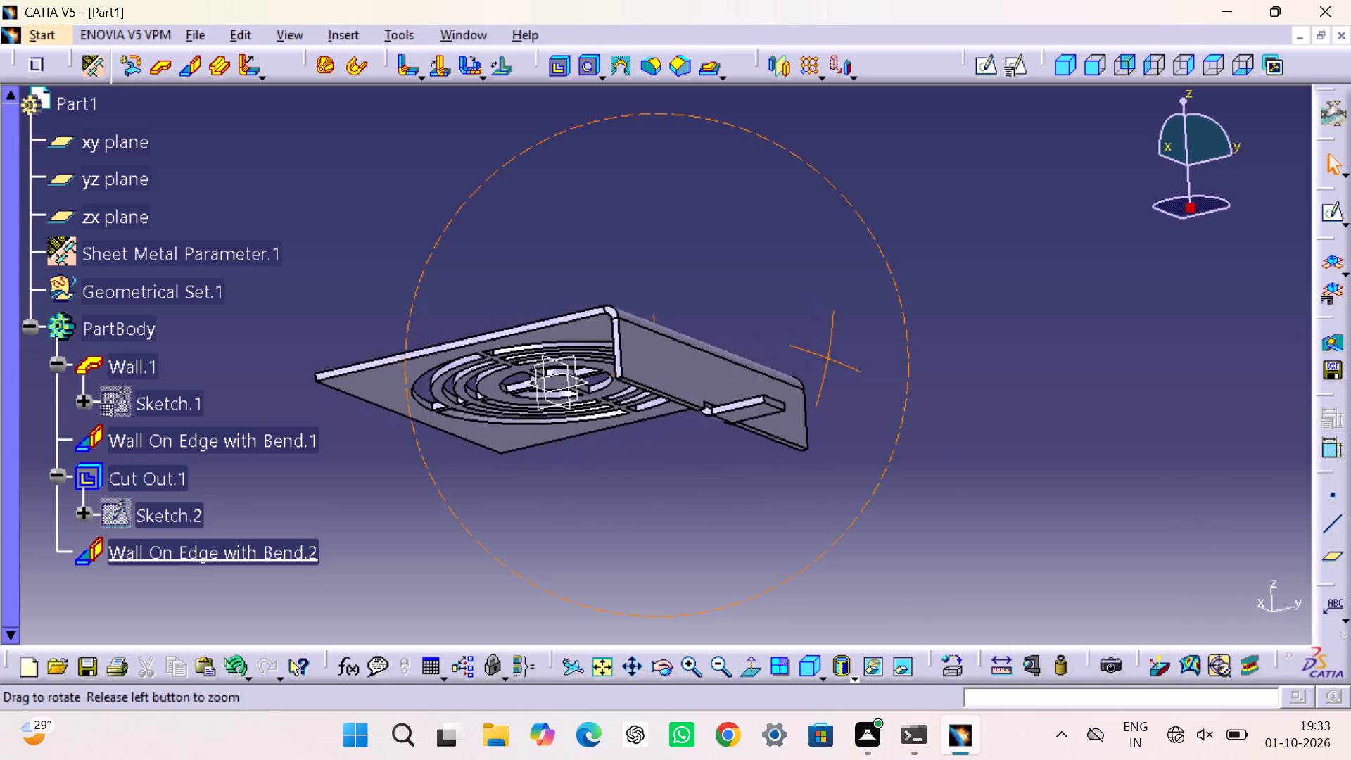
middle_drag(832, 361, 712, 516)
right_drag(832, 361, 712, 516)
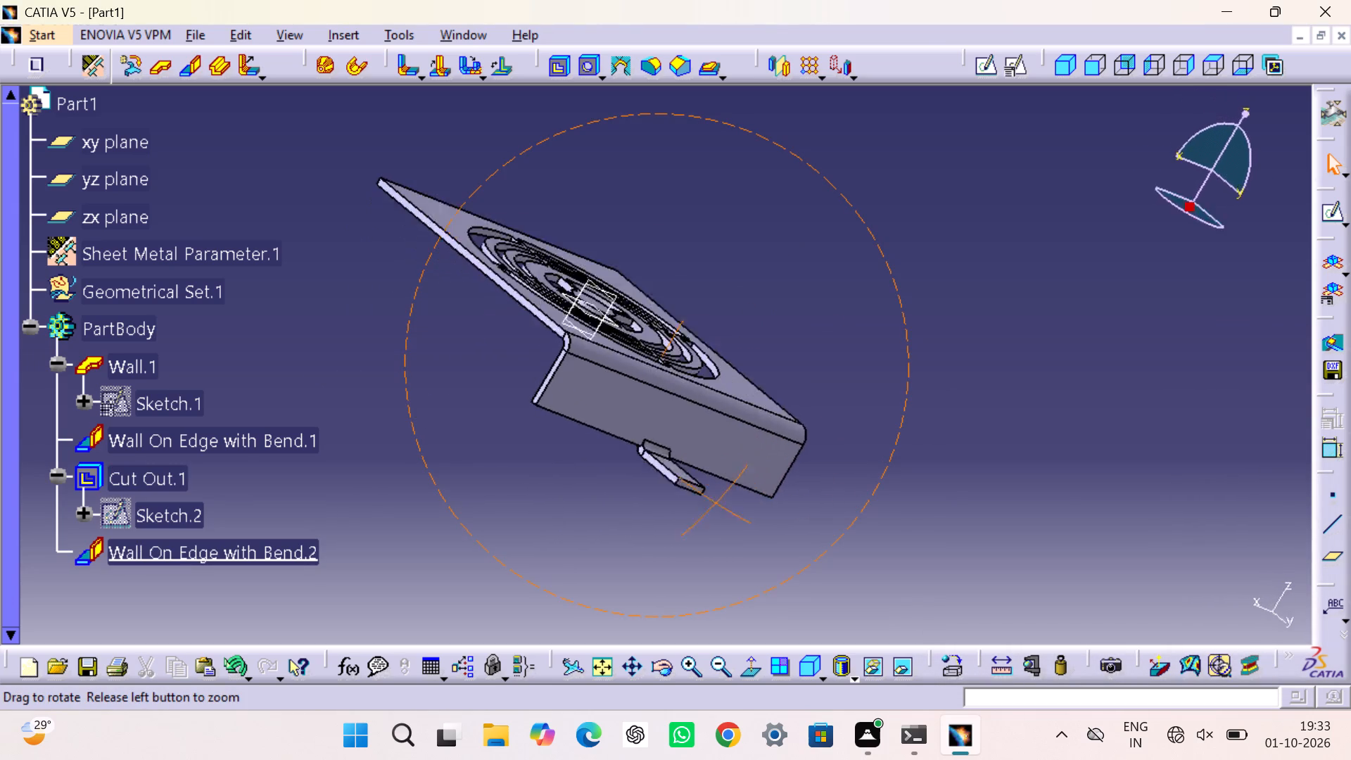
right_drag(712, 516, 580, 514)
middle_drag(712, 516, 580, 513)
drag(894, 542, 885, 533)
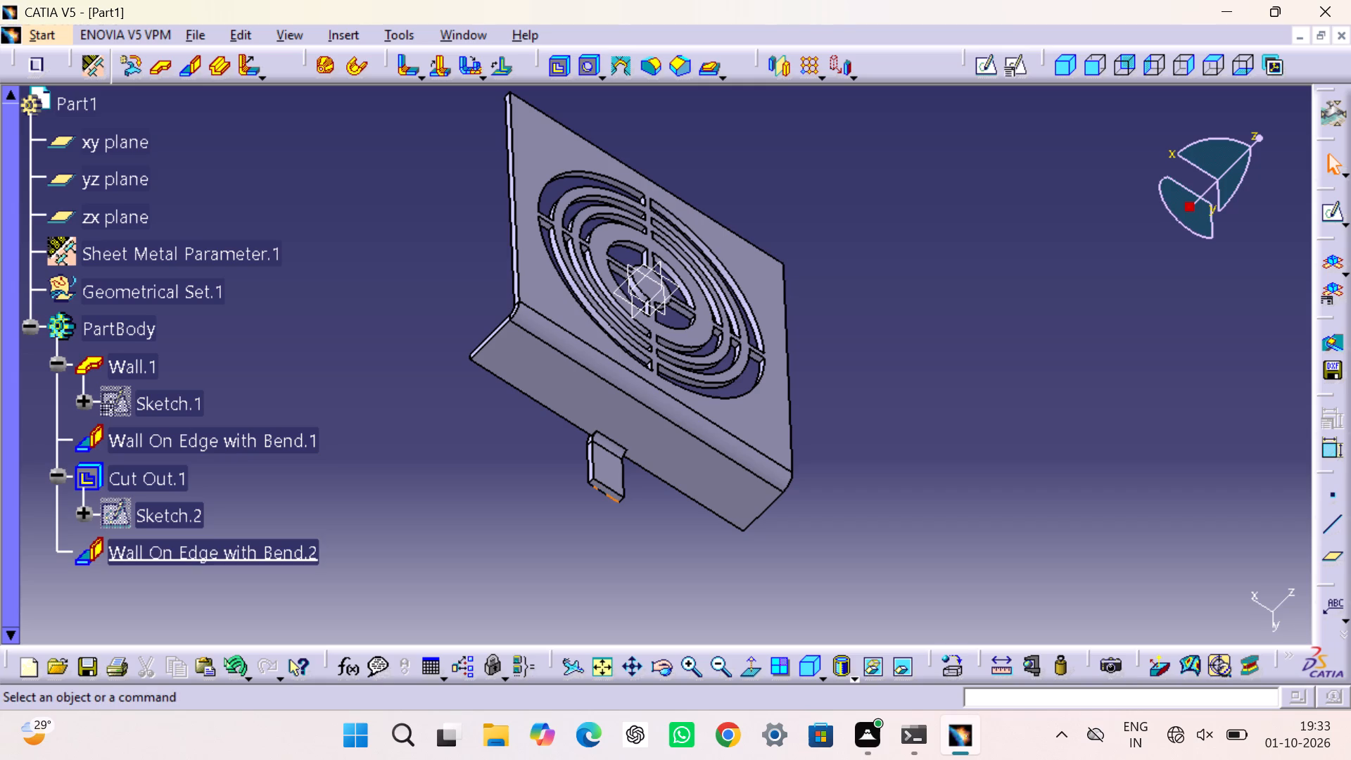
click(673, 528)
middle_drag(750, 521, 704, 452)
right_drag(750, 521, 704, 452)
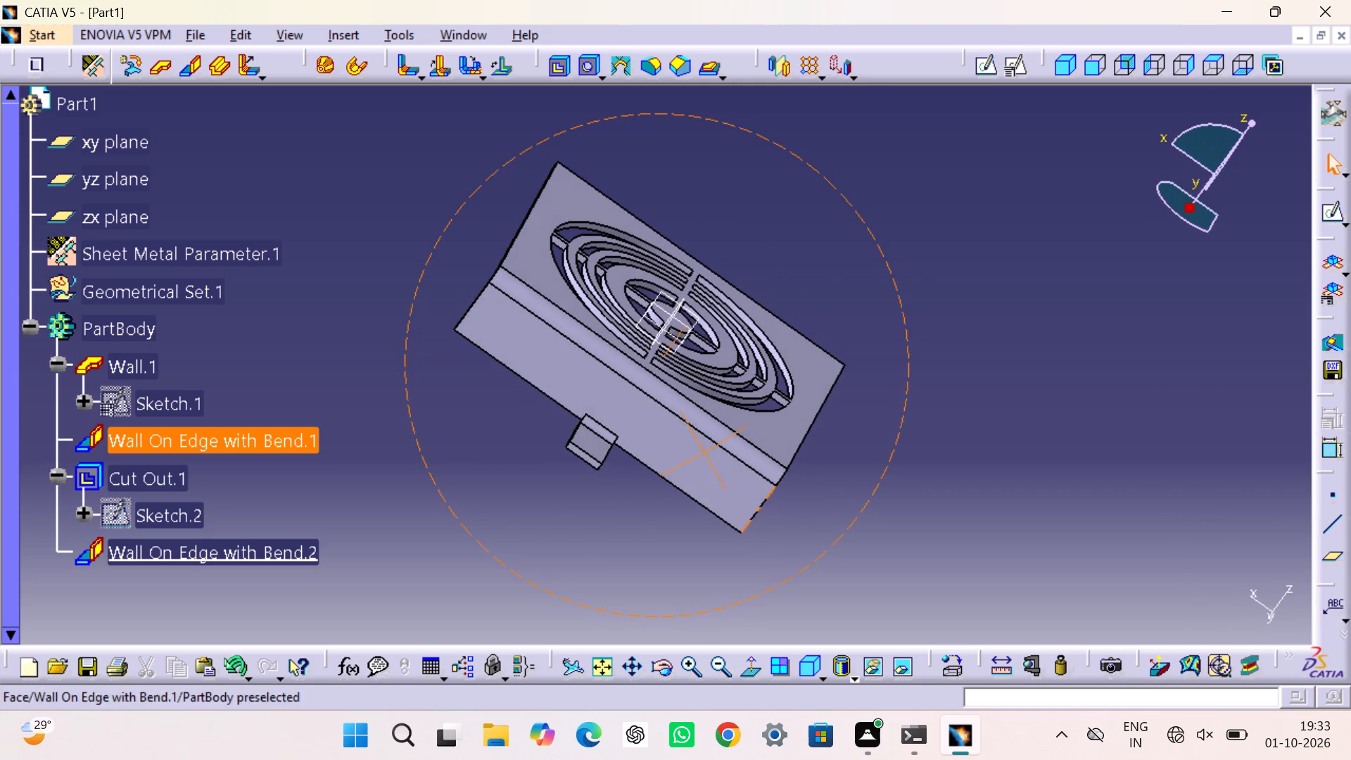
drag(905, 550, 888, 536)
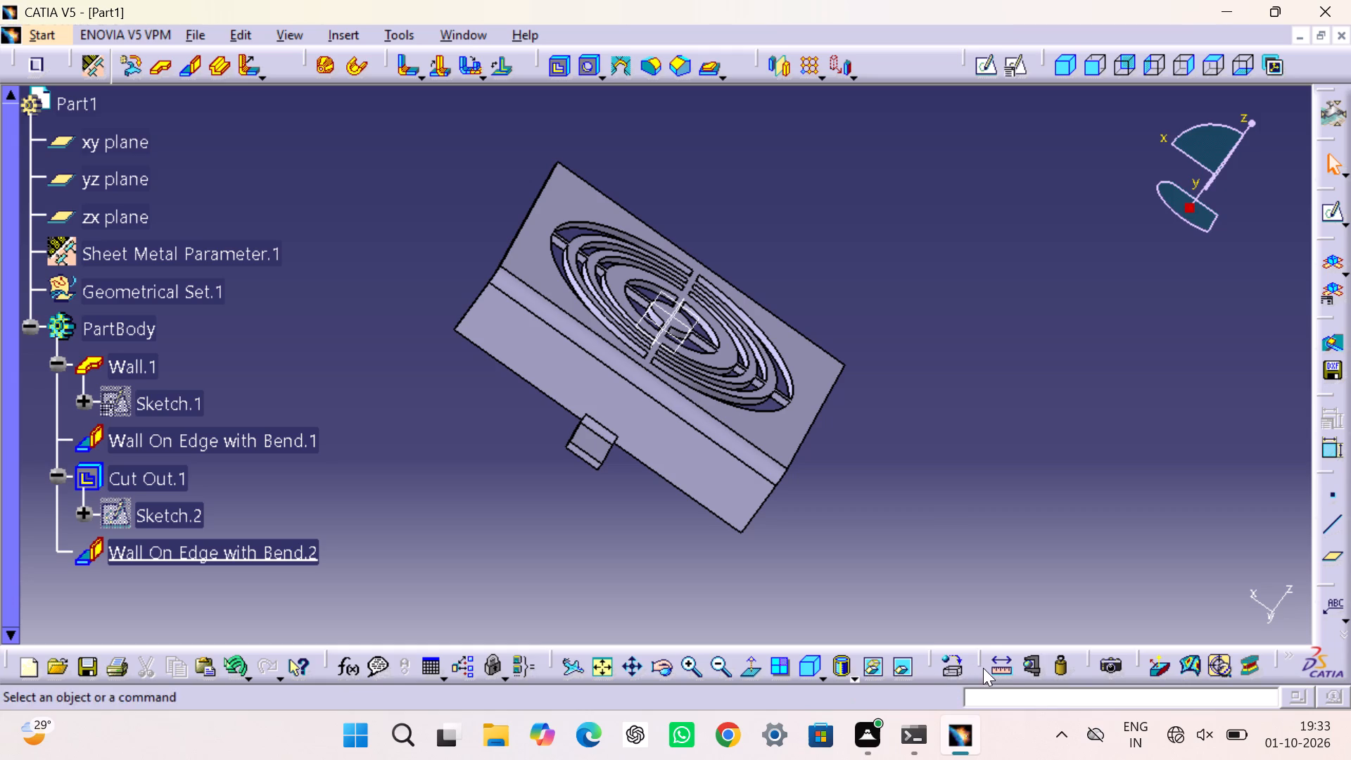
Measure the tab's width between the two corner points of its free end, without keeping the measurement.
click(995, 664)
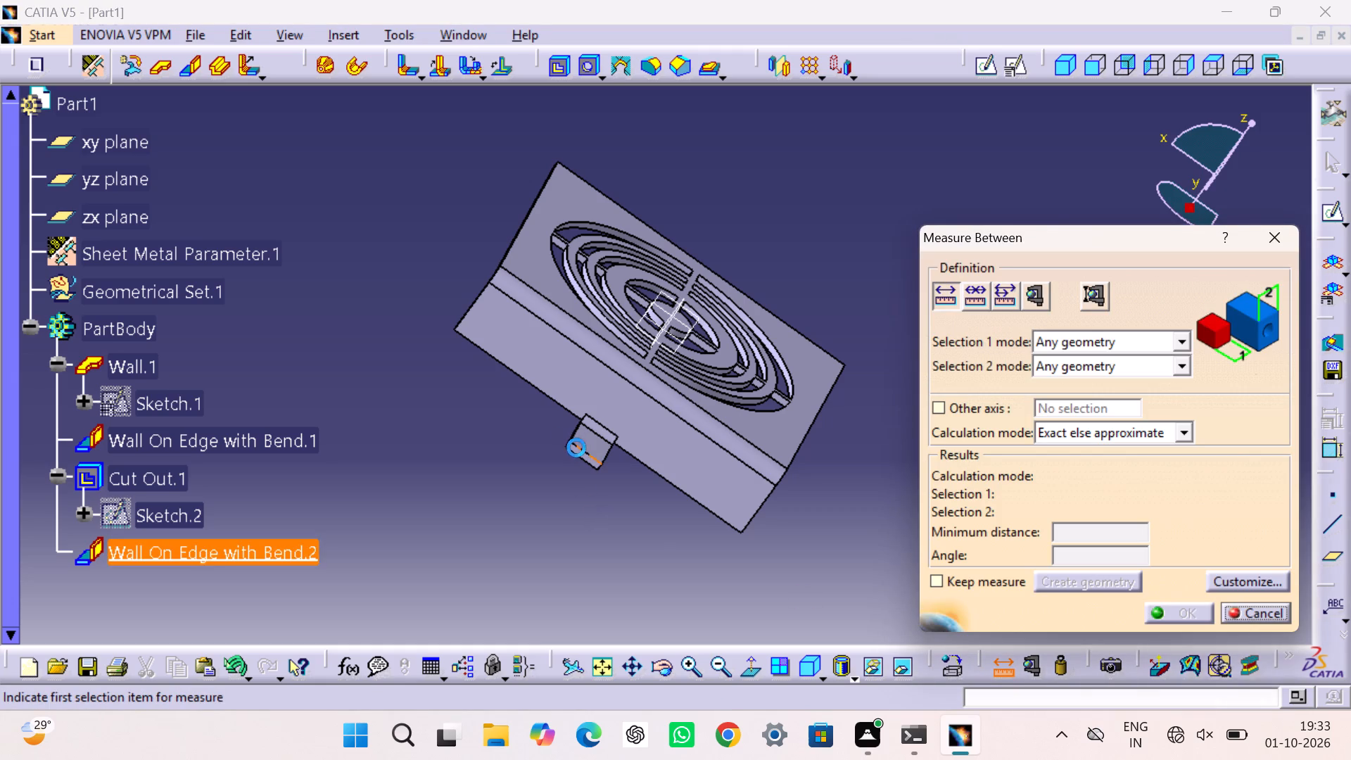
triple_click(691, 661)
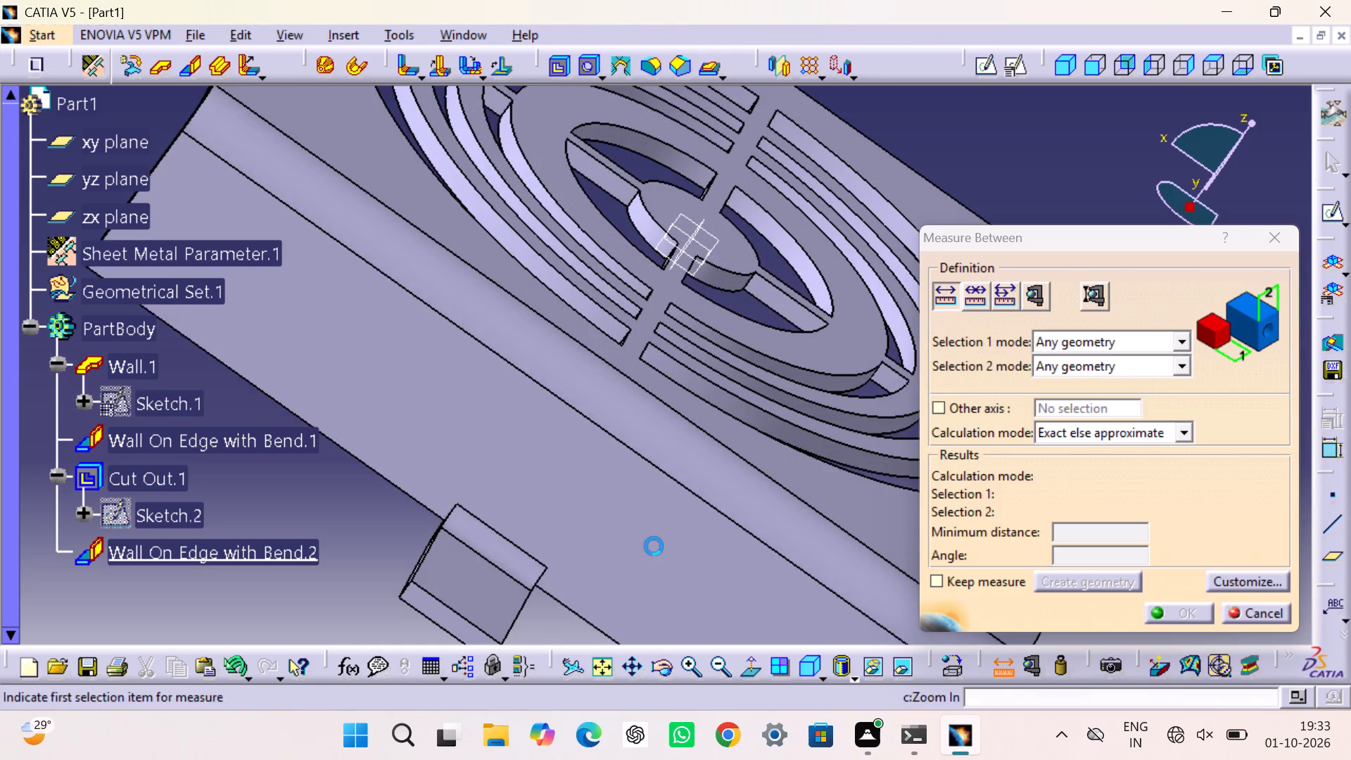
middle_drag(653, 545, 758, 243)
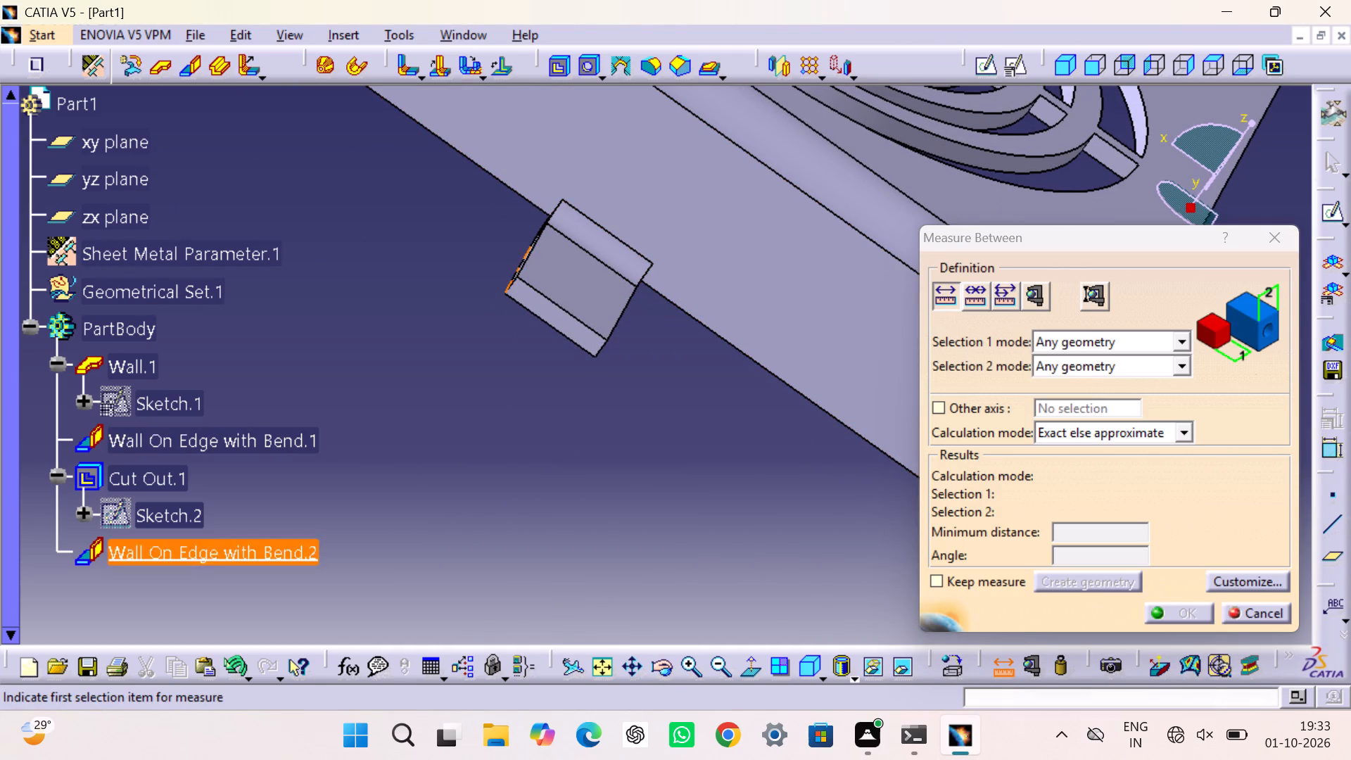
click(516, 276)
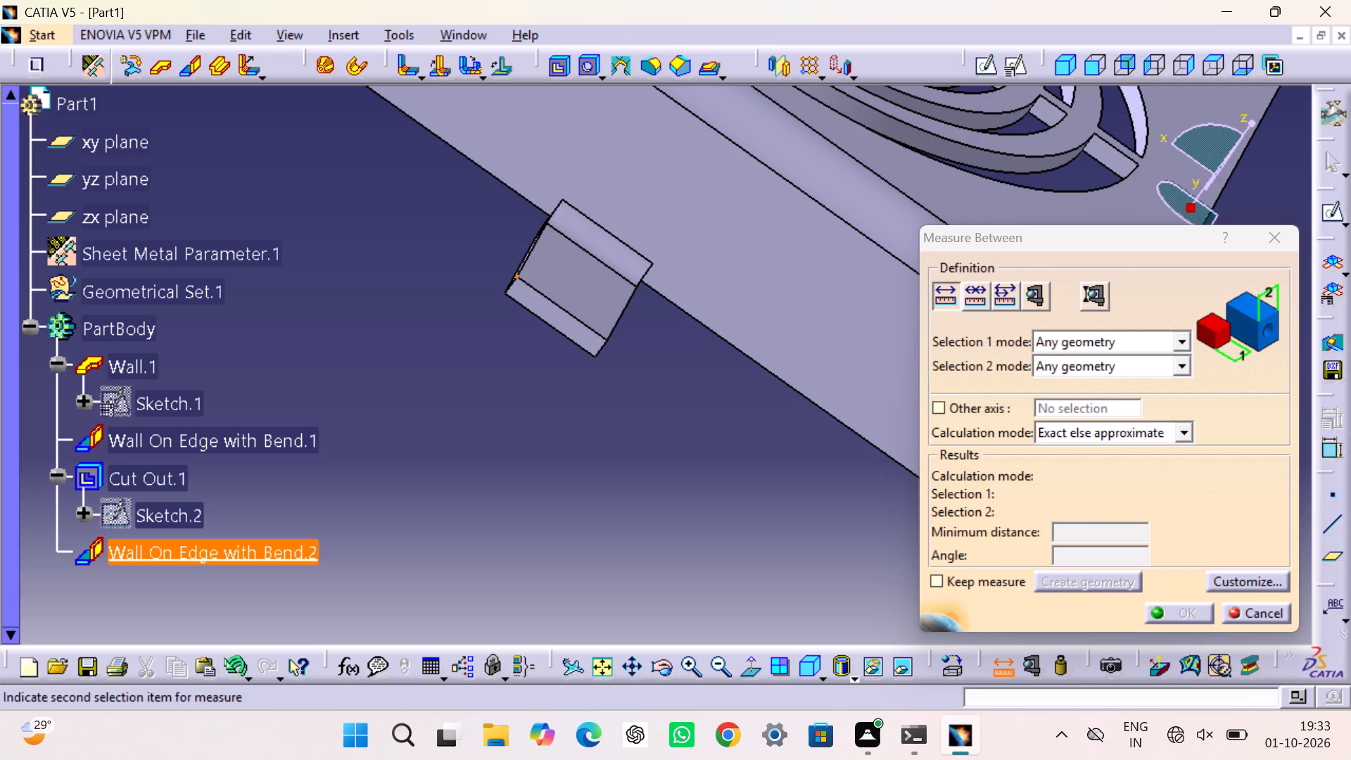
click(604, 339)
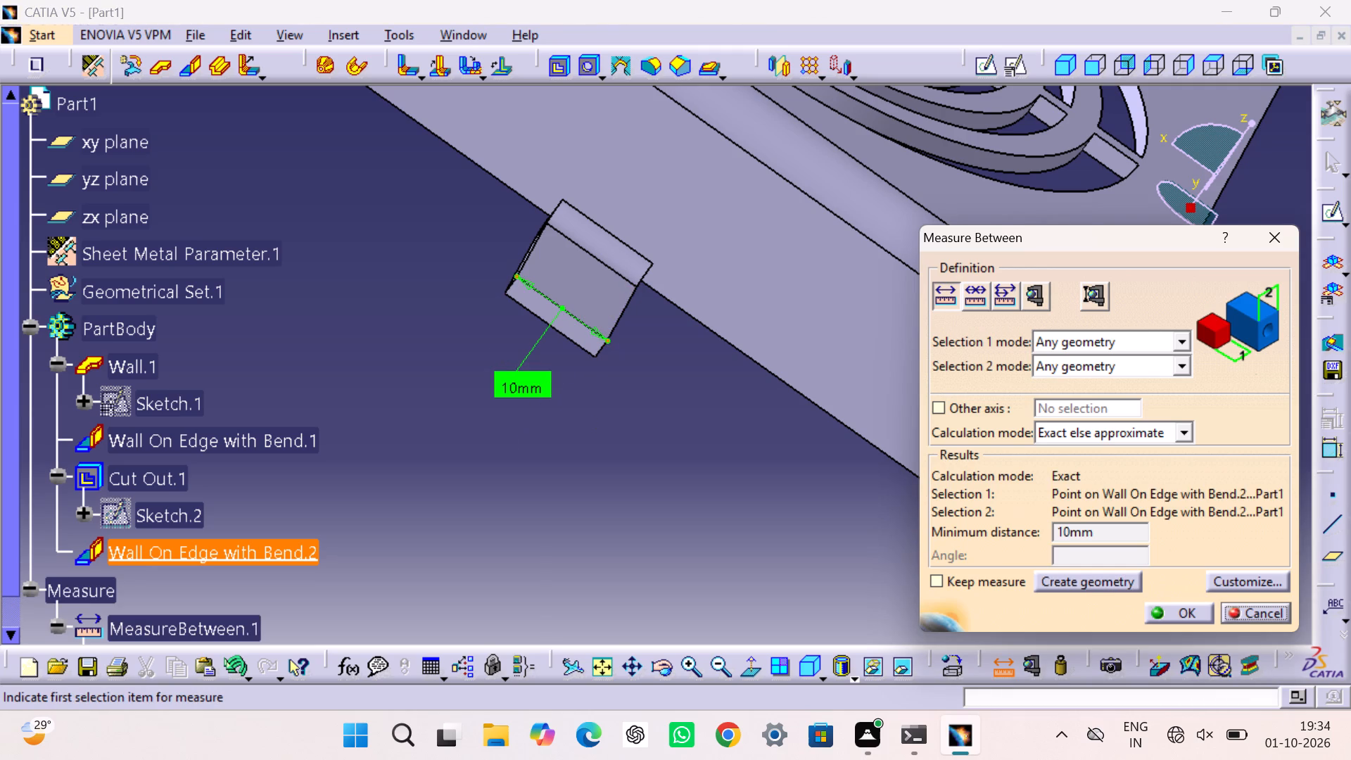
click(1280, 244)
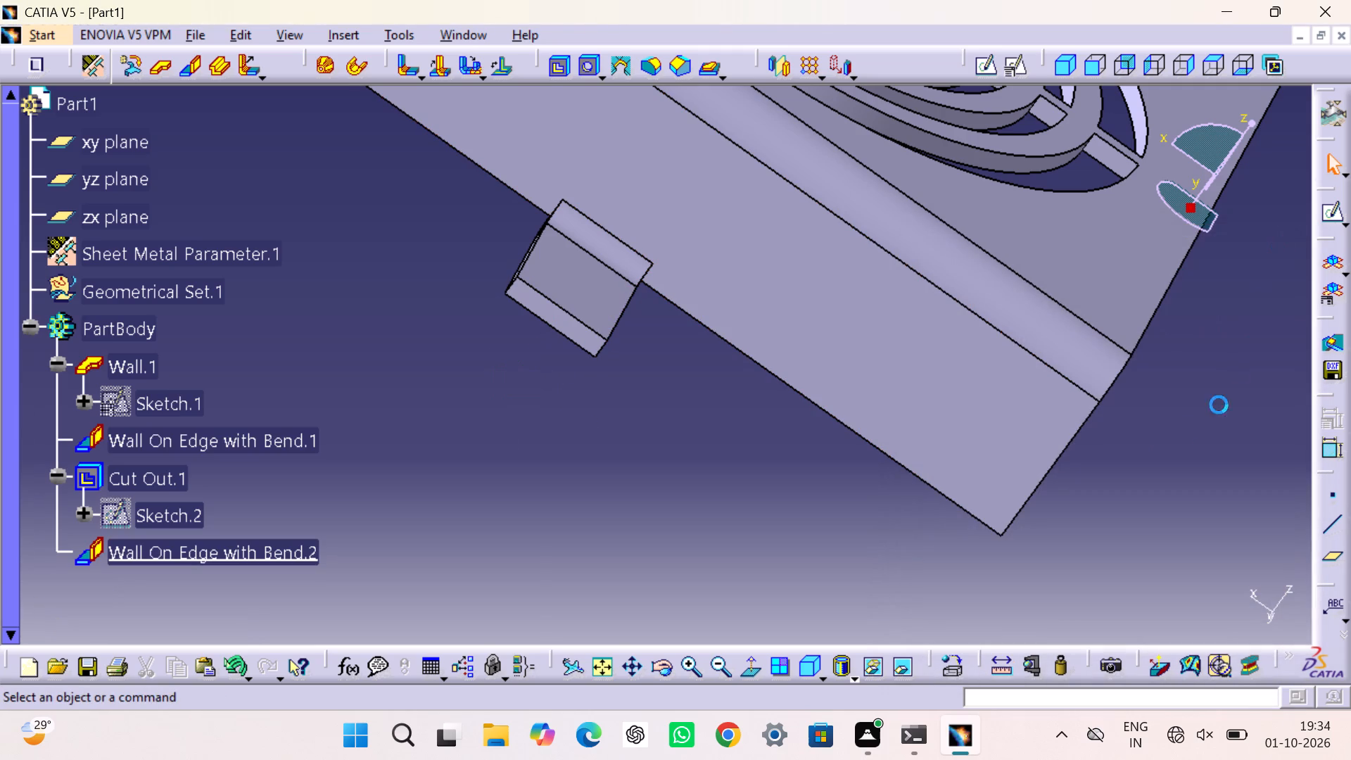
Examine the tab and its bend at the bent wall's lower edge close up from above and below.
click(728, 456)
middle_drag(728, 448, 780, 438)
right_drag(737, 449, 780, 438)
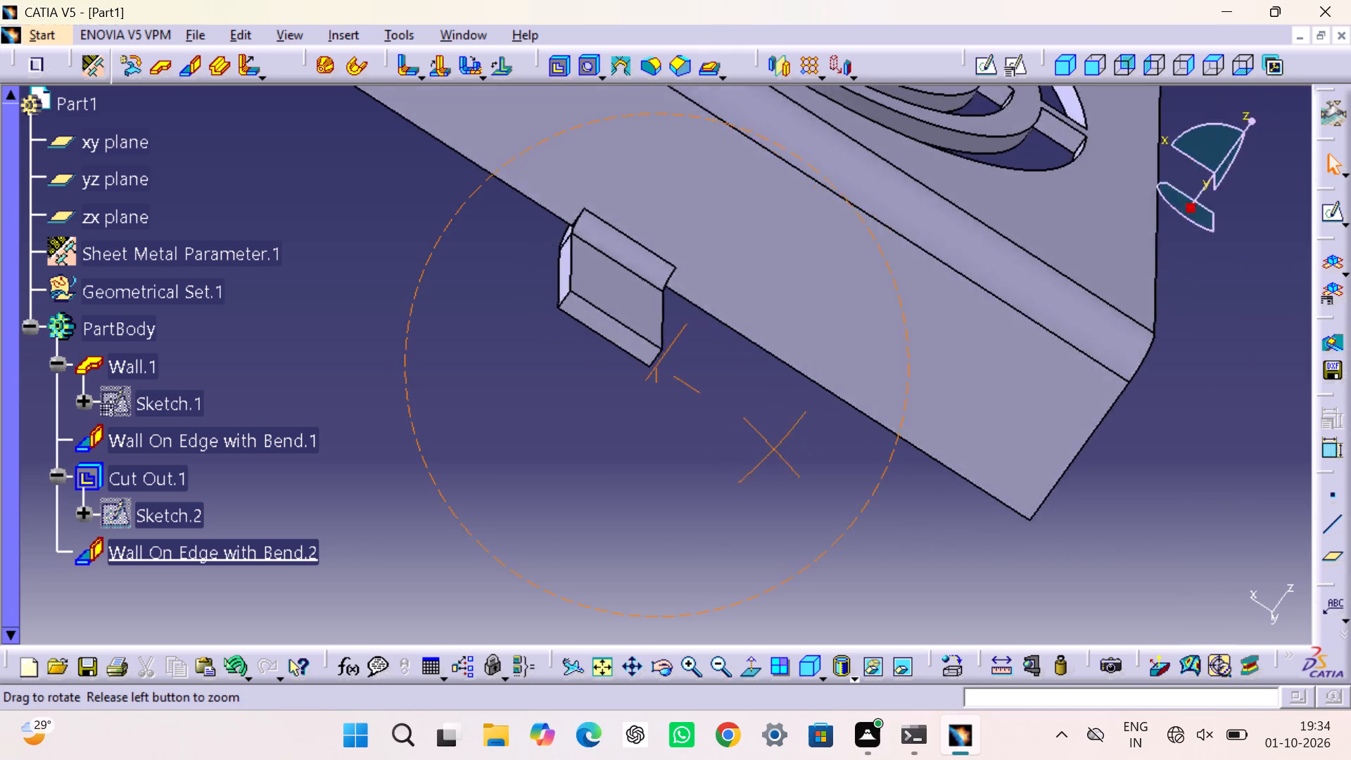
right_drag(780, 438, 868, 450)
middle_drag(780, 438, 867, 448)
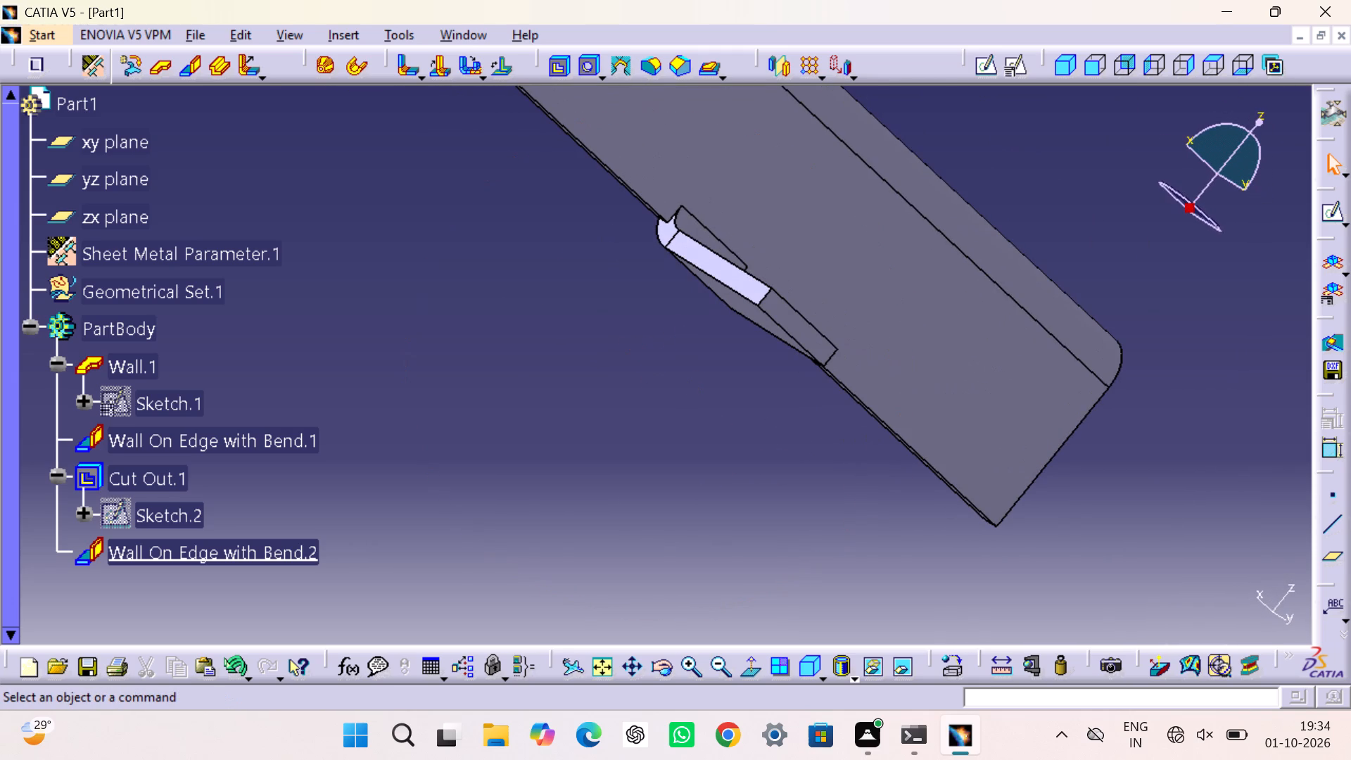
scroll(577, 334, up, 2)
middle_drag(577, 334, 570, 546)
right_drag(577, 343, 570, 546)
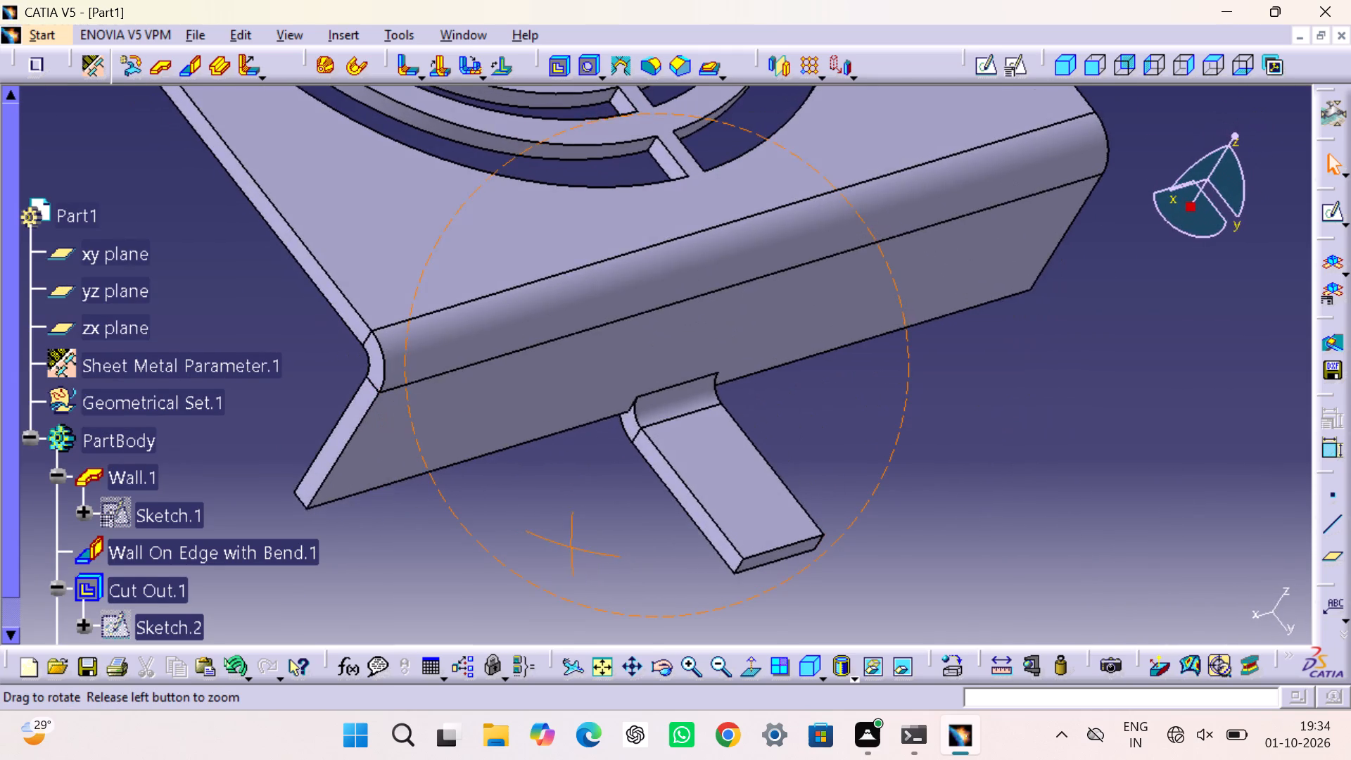
right_drag(570, 546, 558, 540)
middle_drag(570, 546, 554, 536)
middle_drag(745, 567, 750, 373)
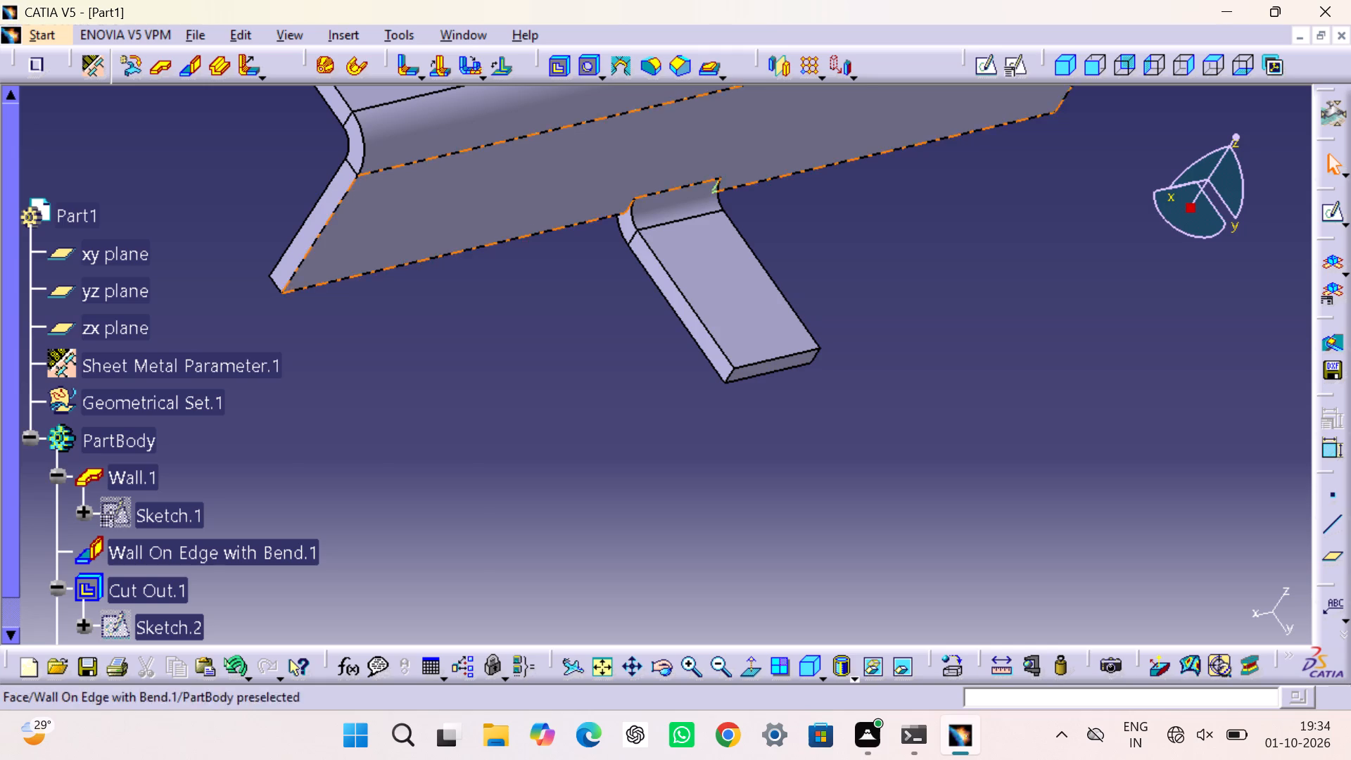
Open the definition of the narrow tab's edge wall for editing.
right_click(754, 336)
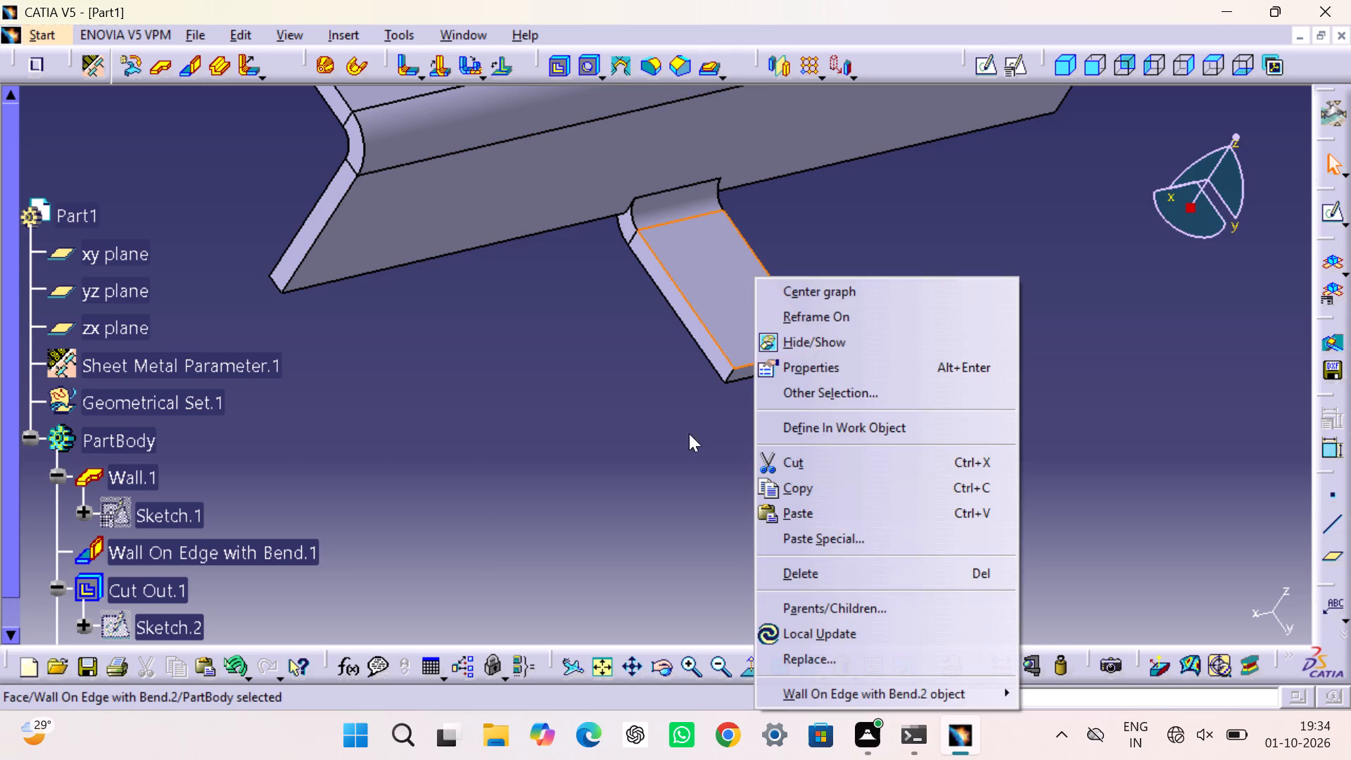
click(679, 448)
scroll(337, 476, down, 1)
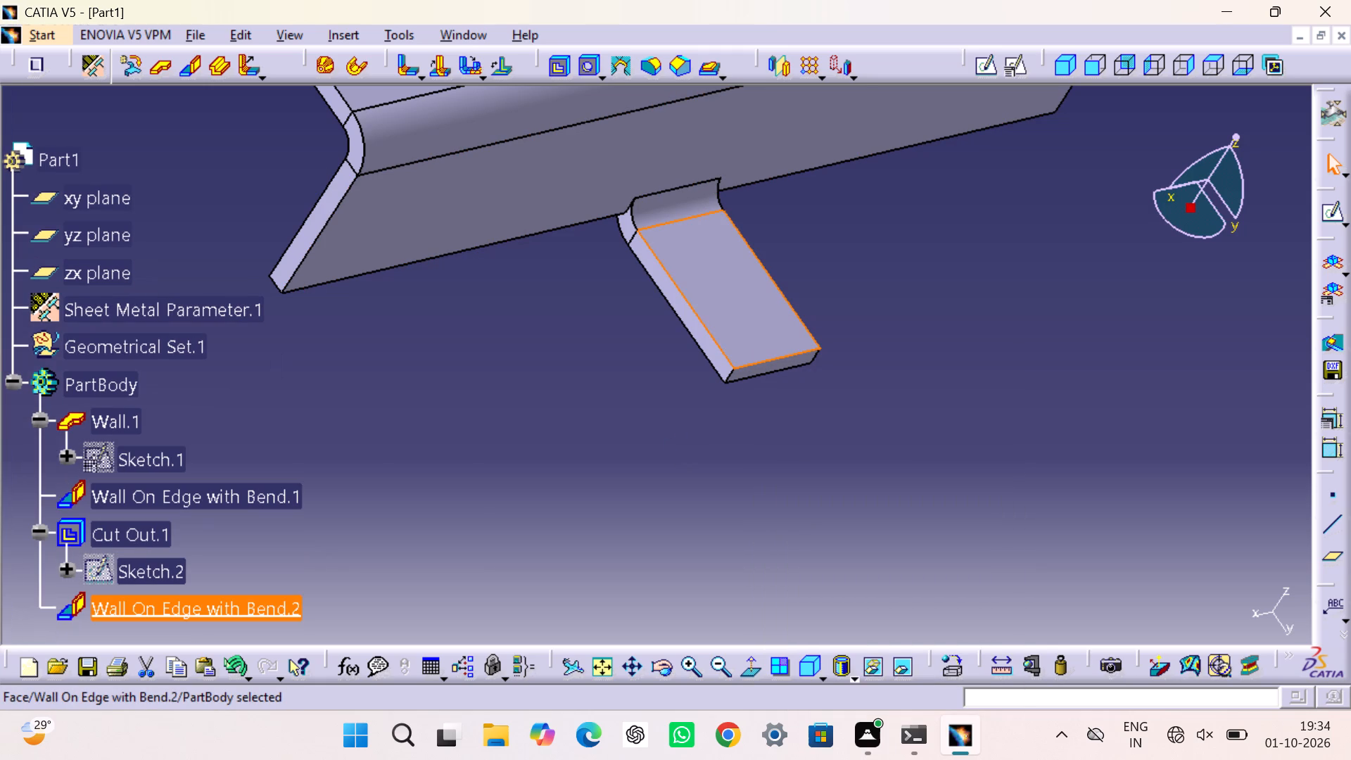
right_click(280, 605)
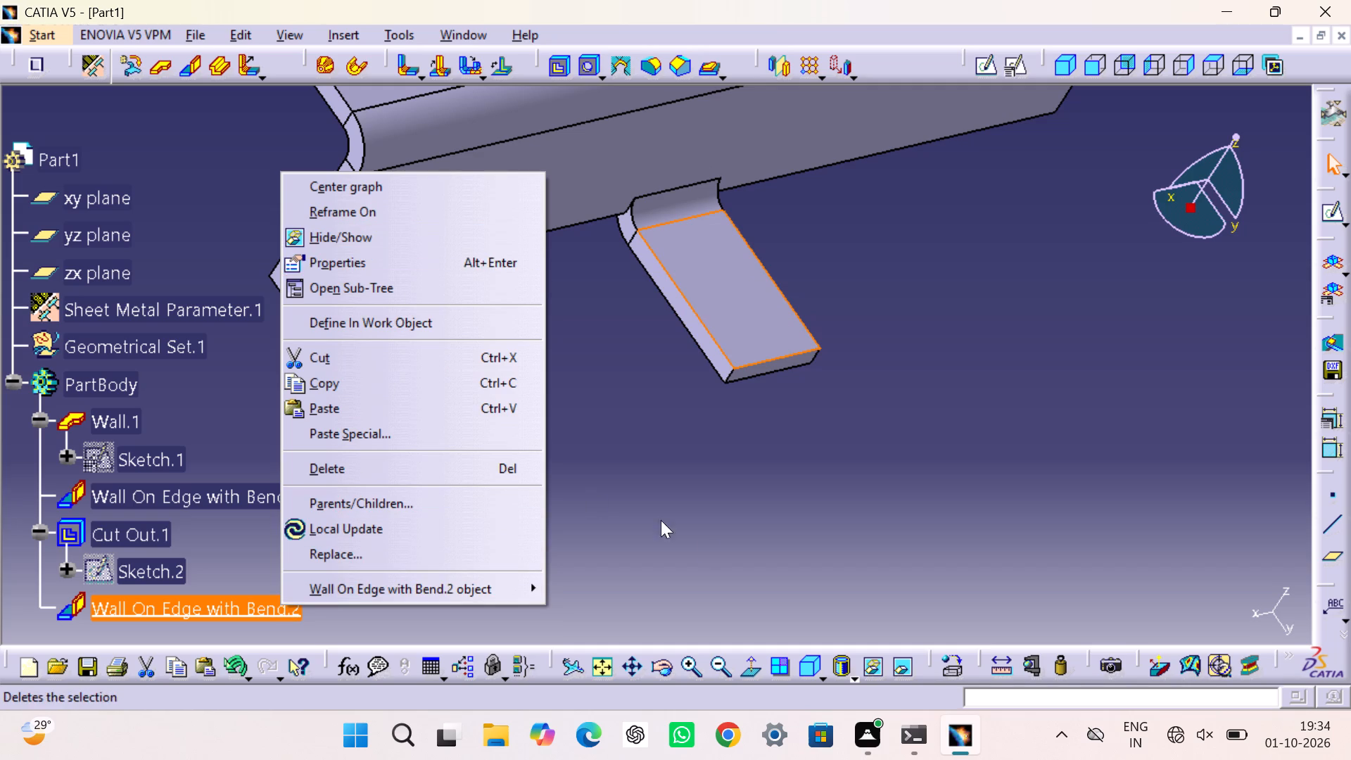
click(701, 536)
double_click(226, 600)
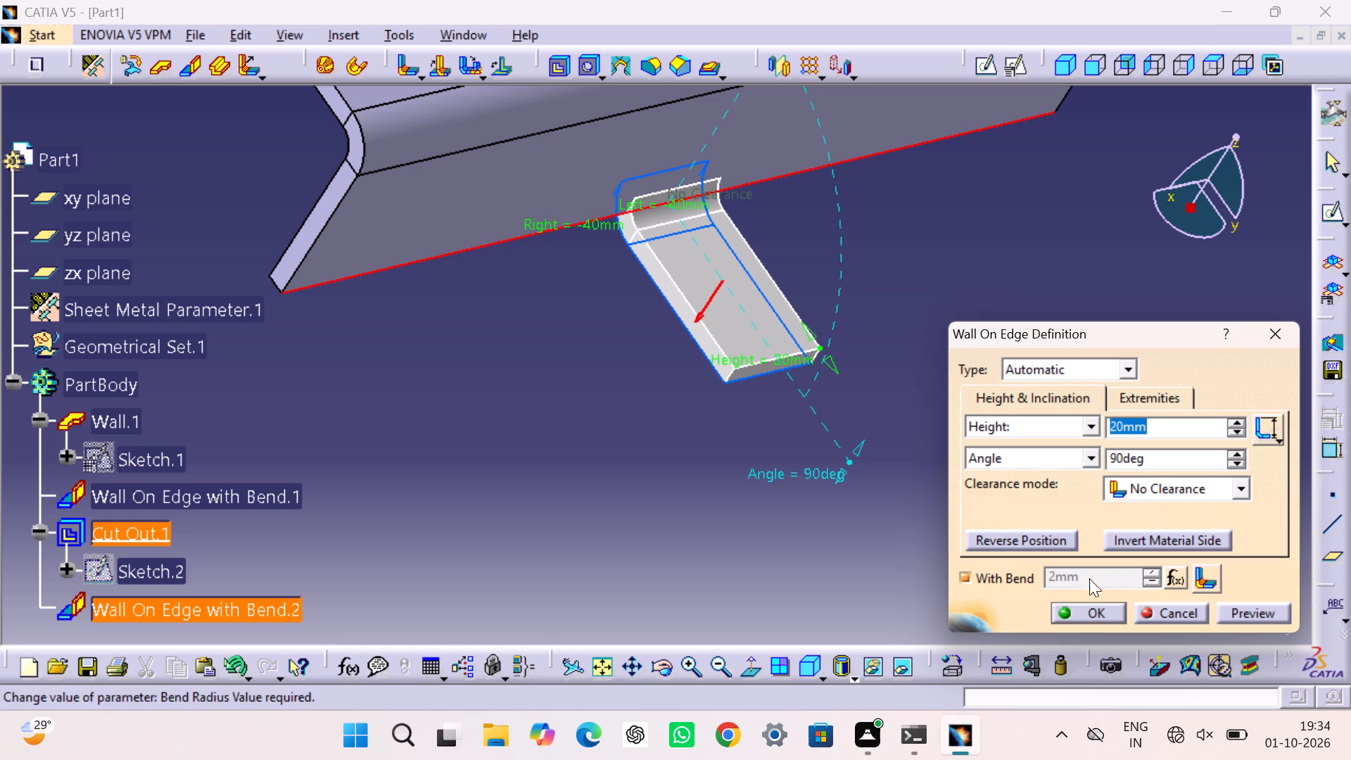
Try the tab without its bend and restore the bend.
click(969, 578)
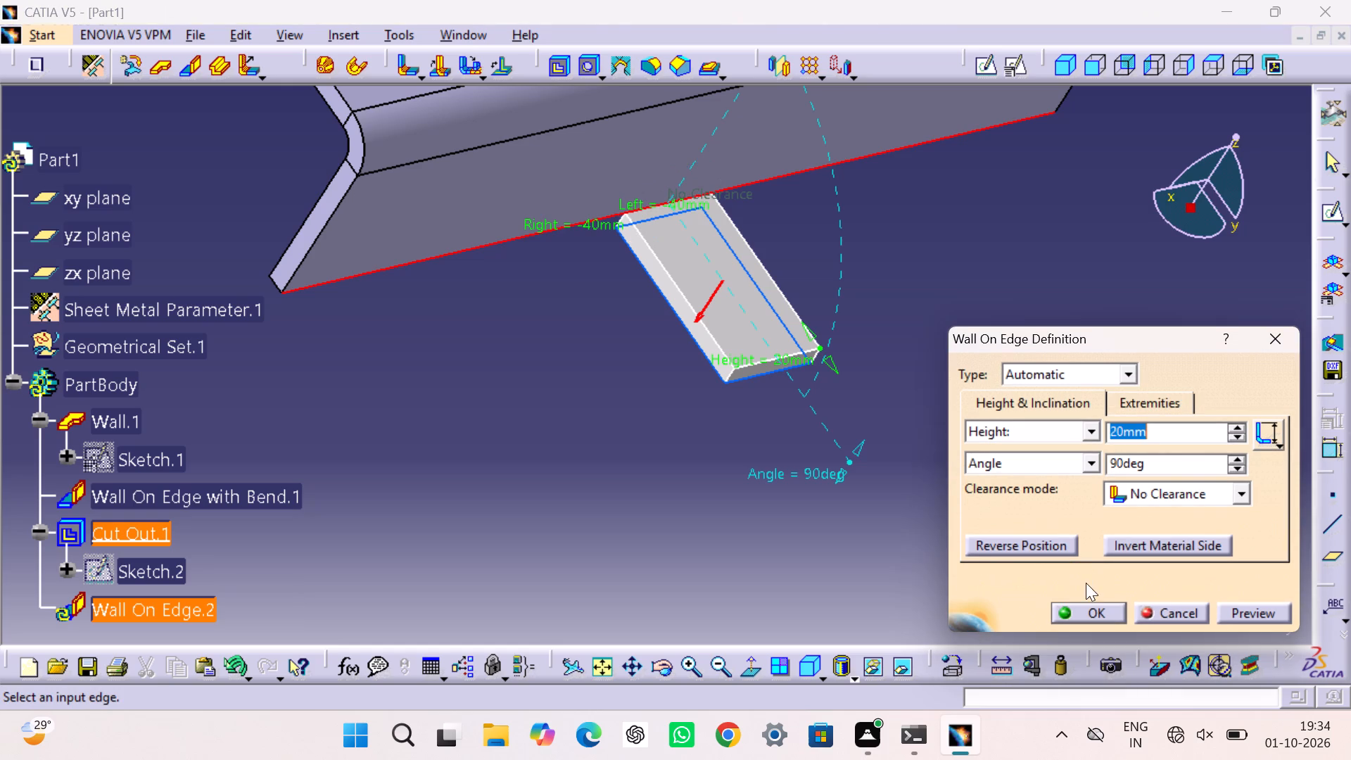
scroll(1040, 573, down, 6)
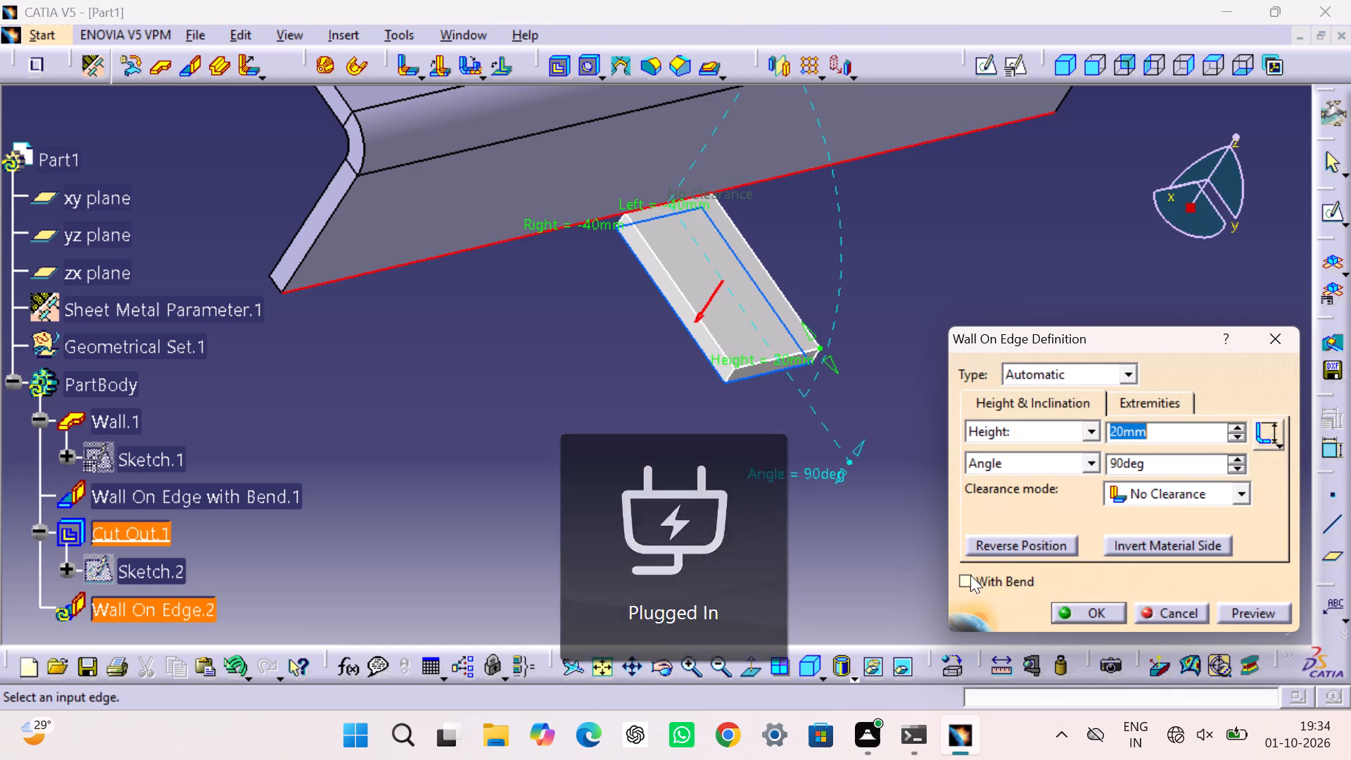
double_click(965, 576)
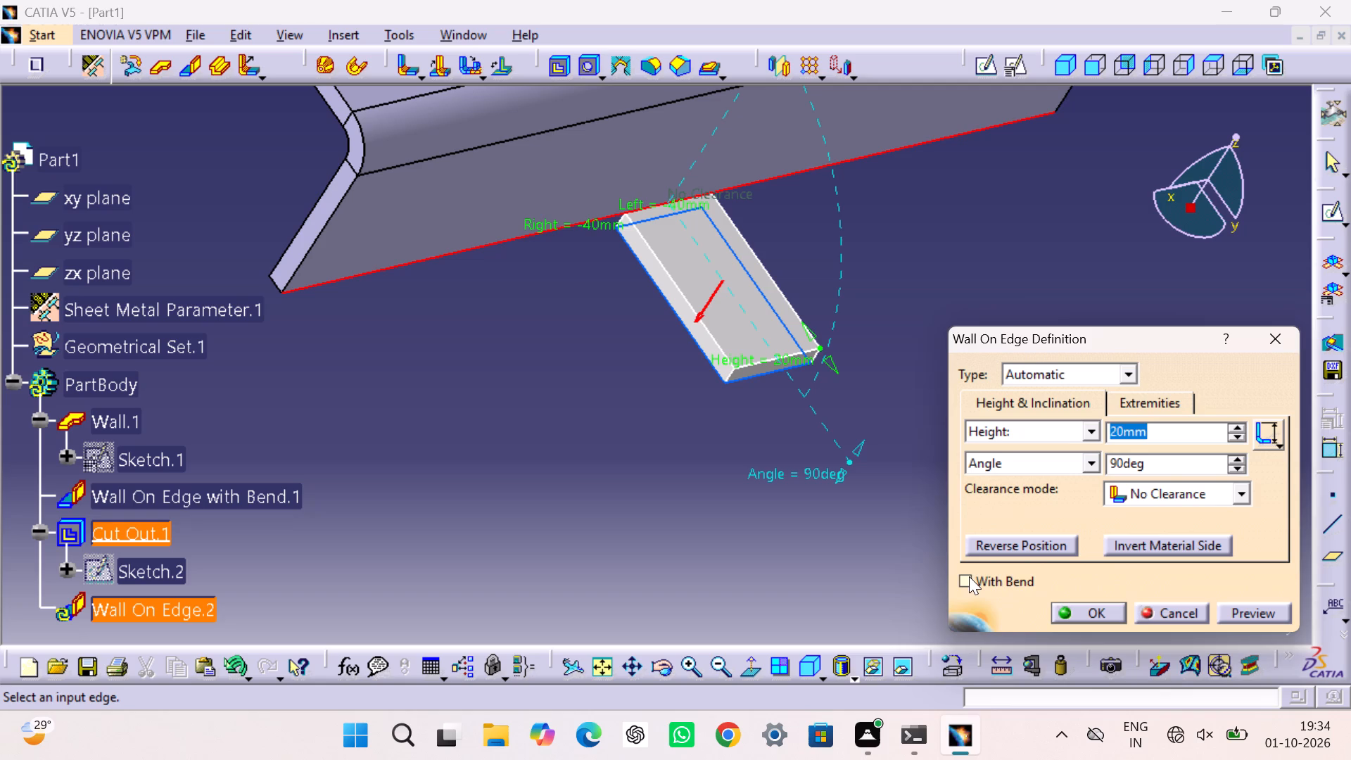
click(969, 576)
Examine the left and right extremity settings in the tab's bend definition.
click(1207, 569)
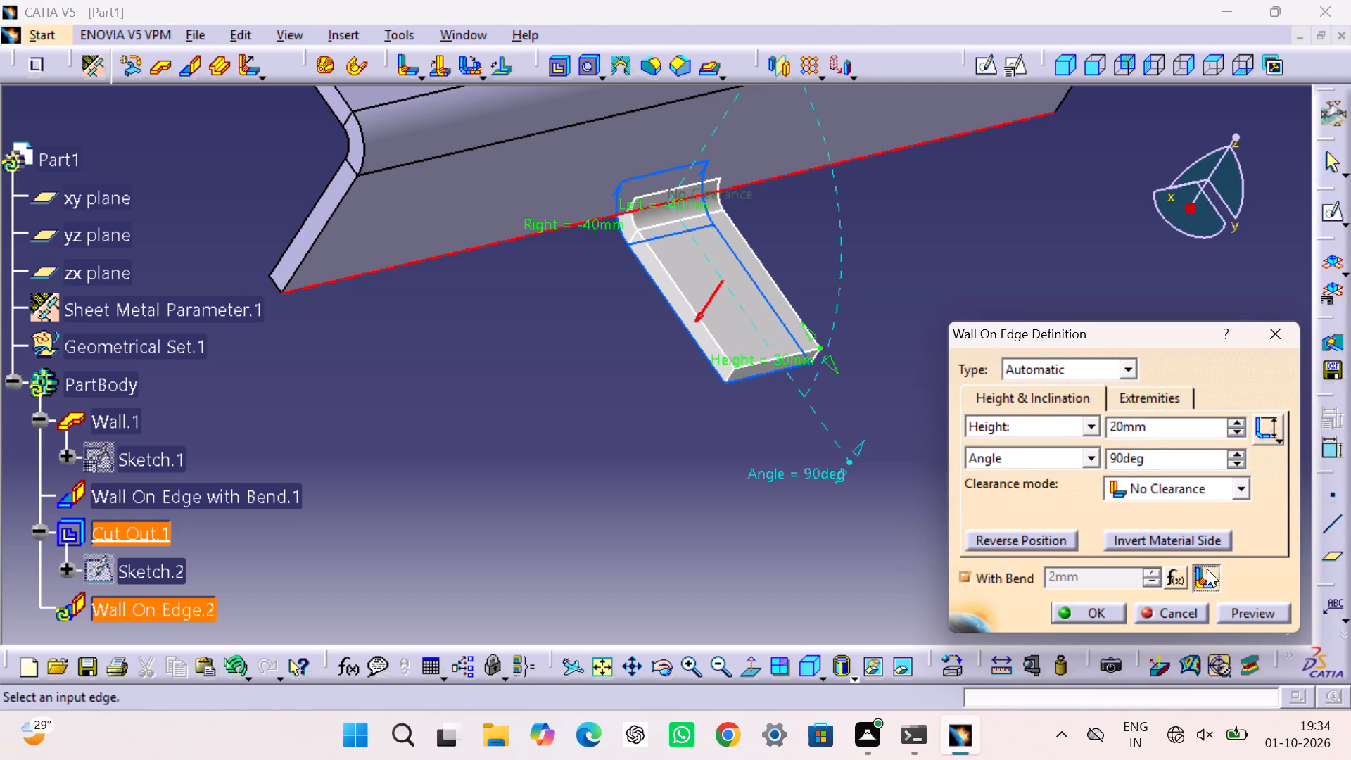
click(1205, 495)
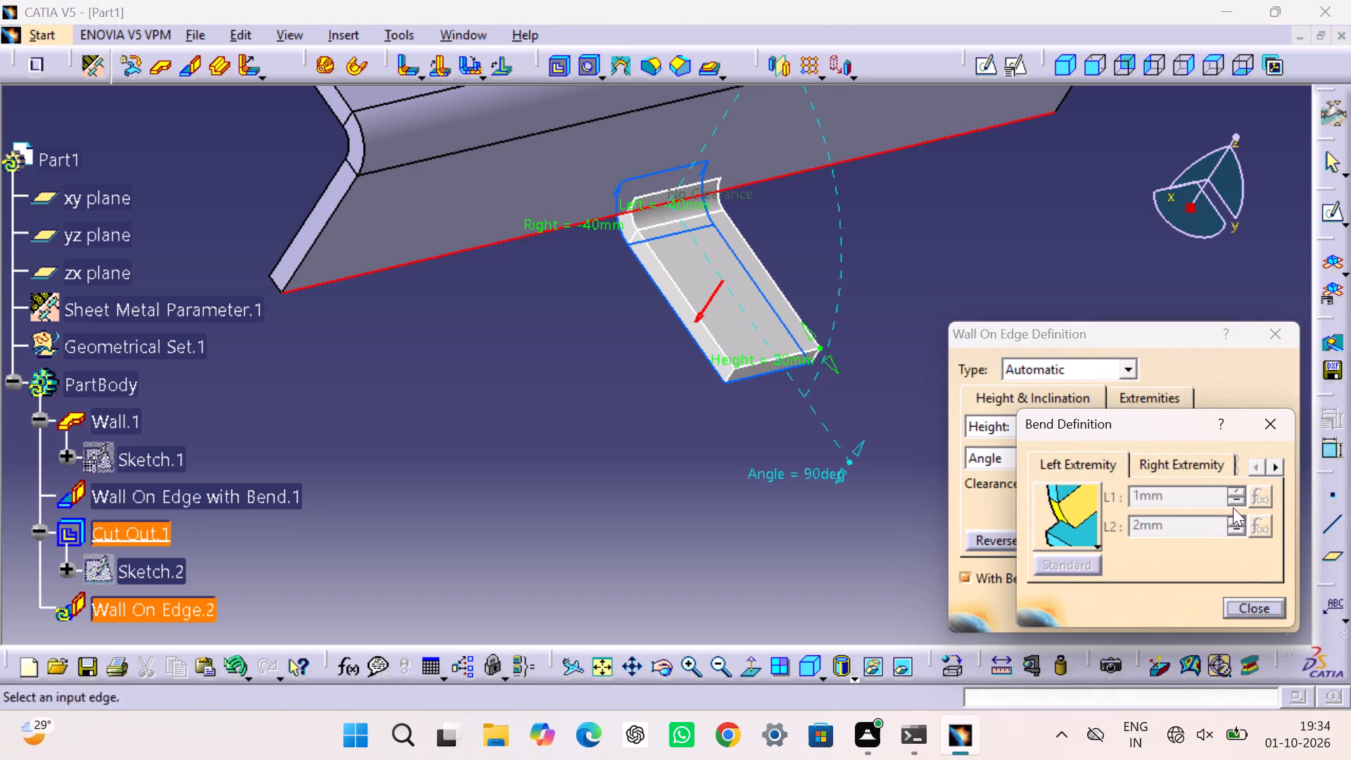
click(1251, 498)
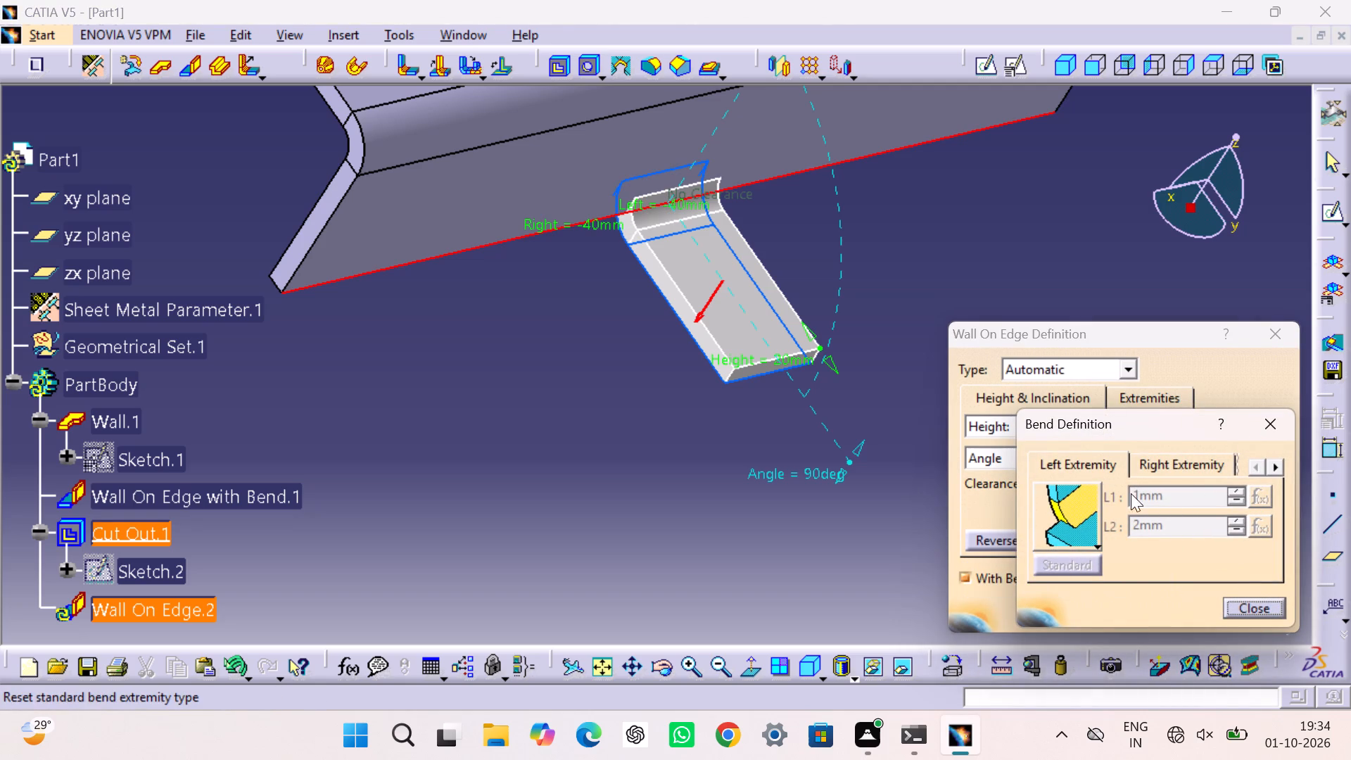
click(1153, 460)
click(1077, 453)
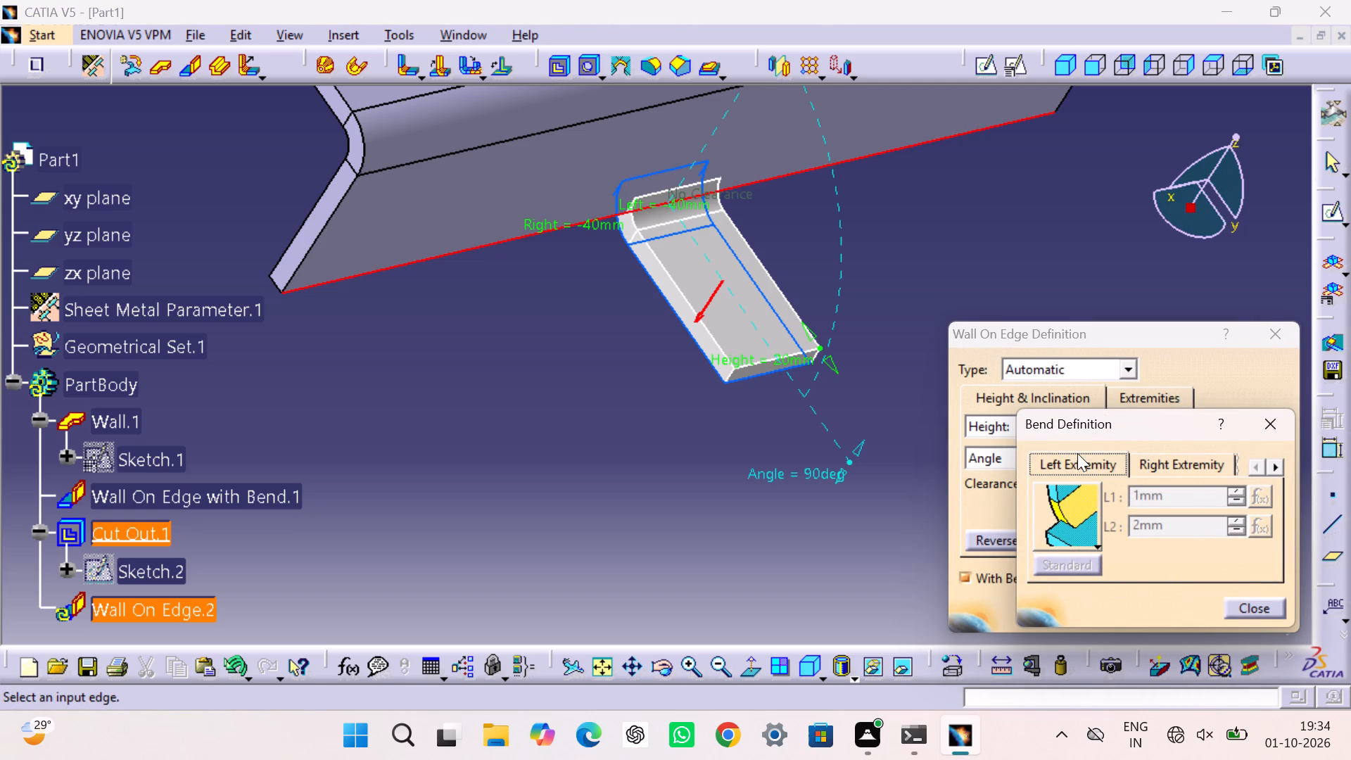
click(1192, 460)
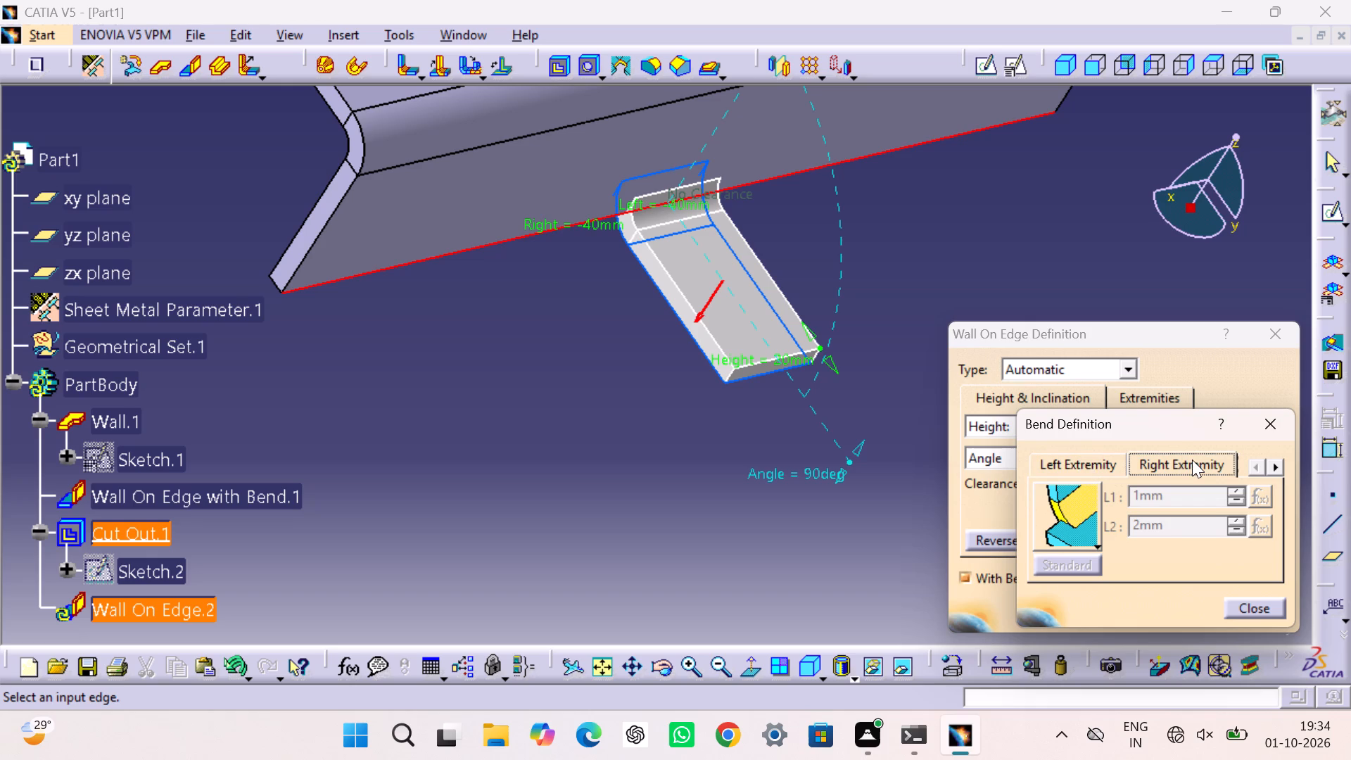
click(1074, 460)
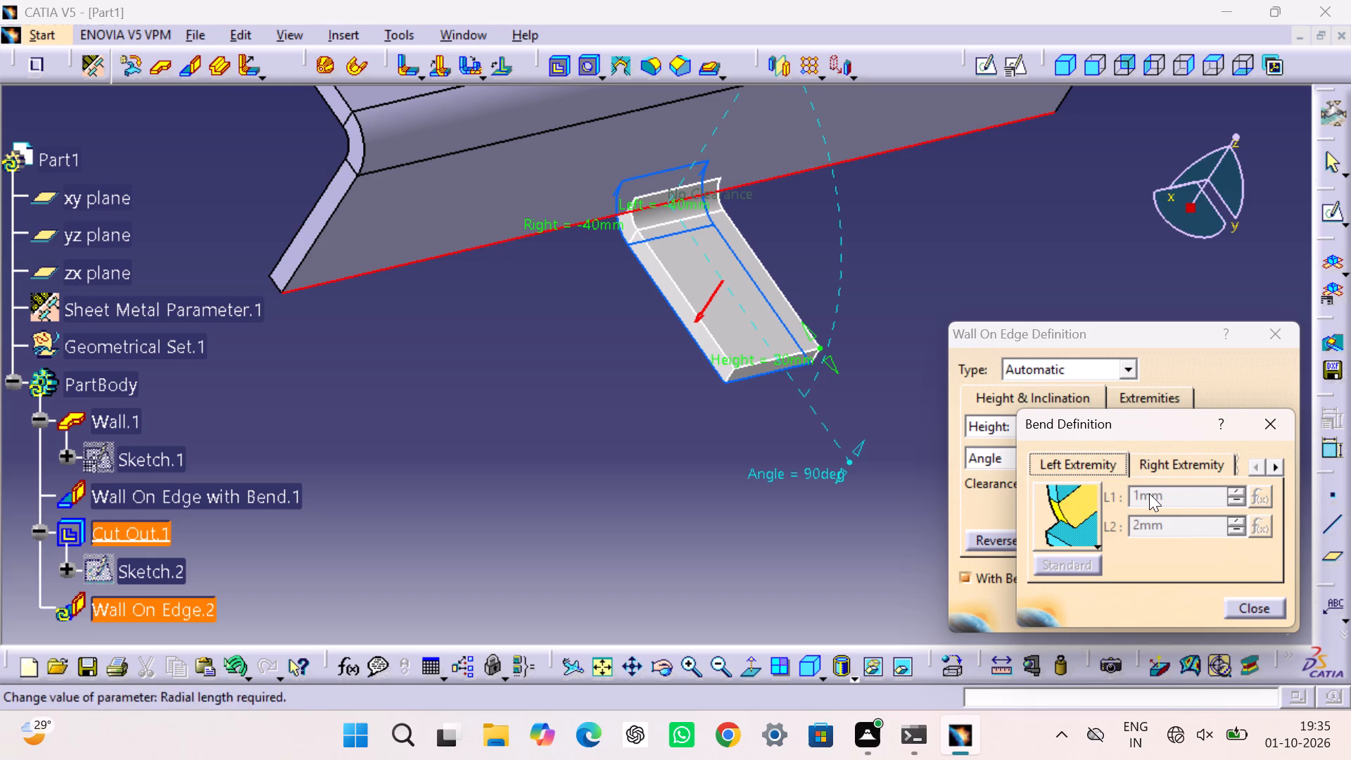
double_click(1149, 493)
click(1204, 462)
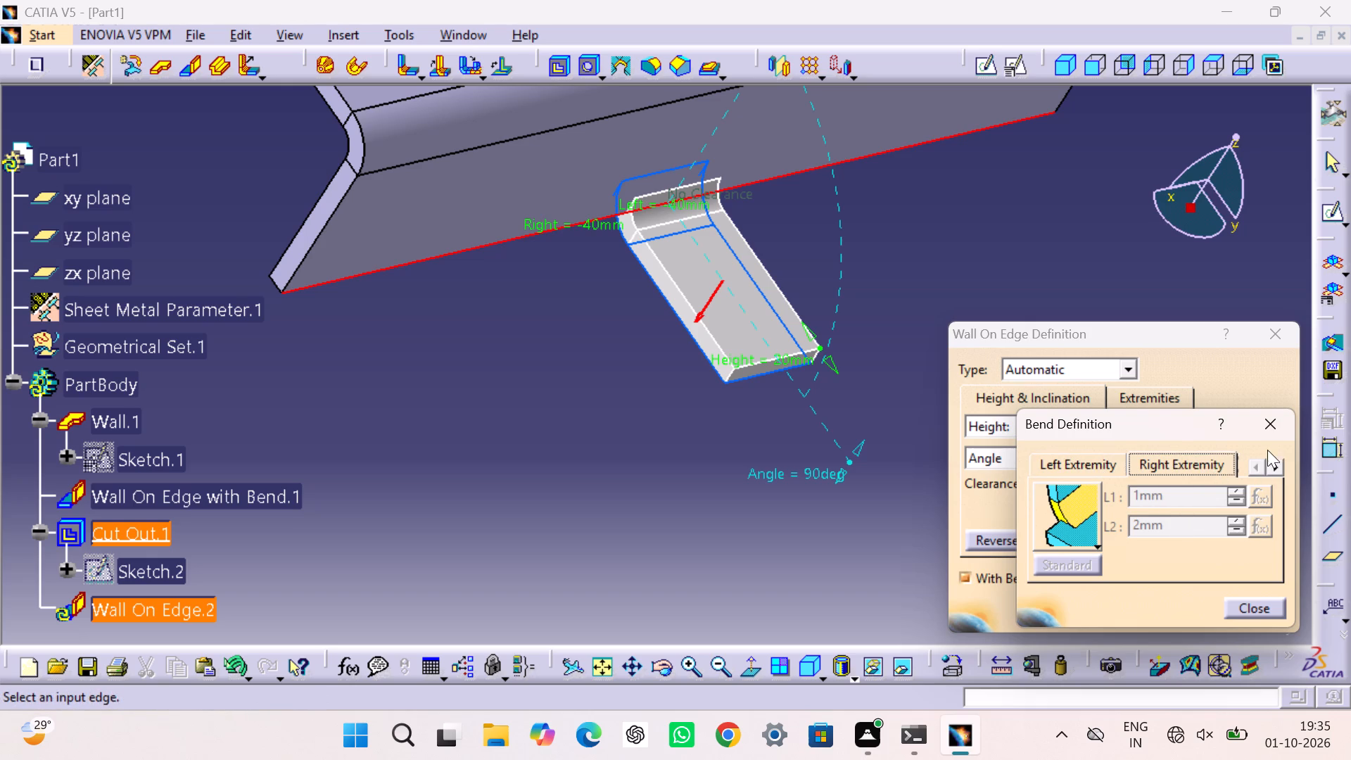
click(1097, 458)
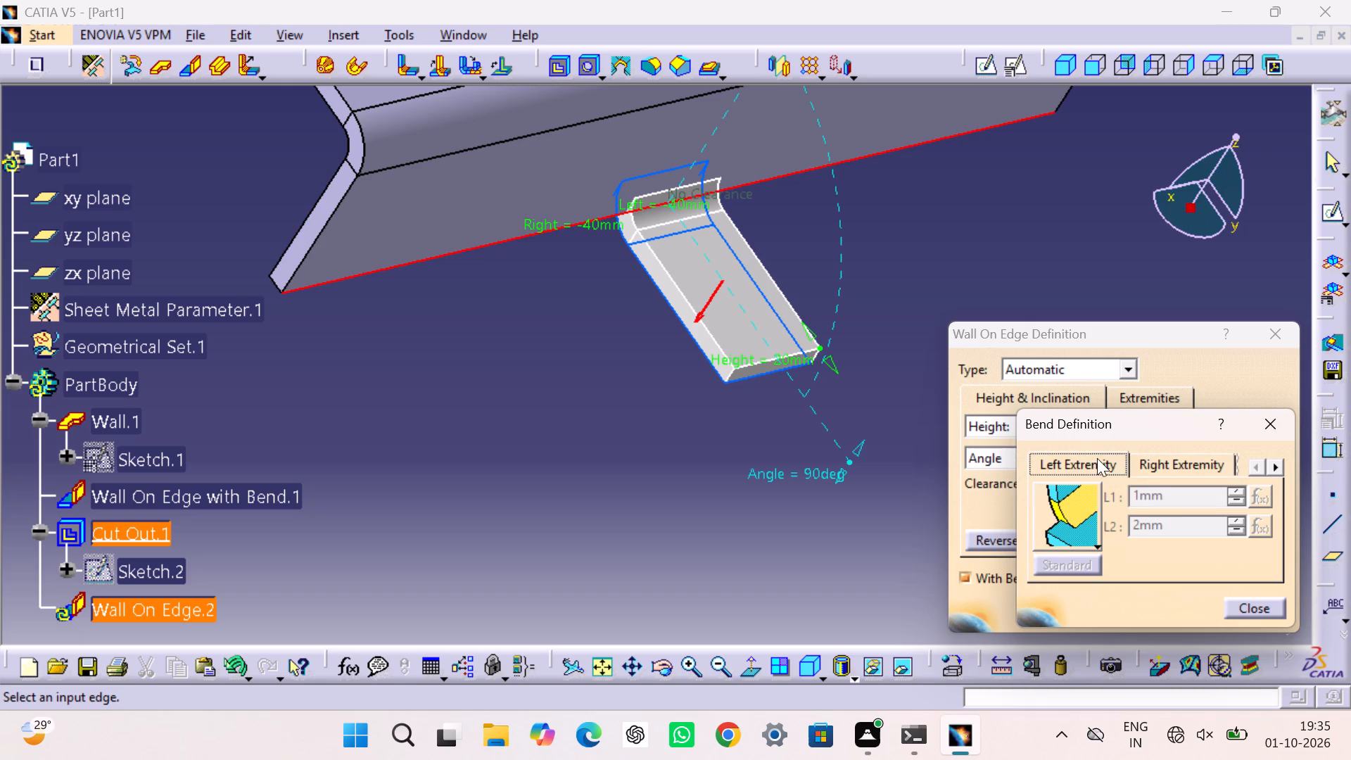
click(1274, 429)
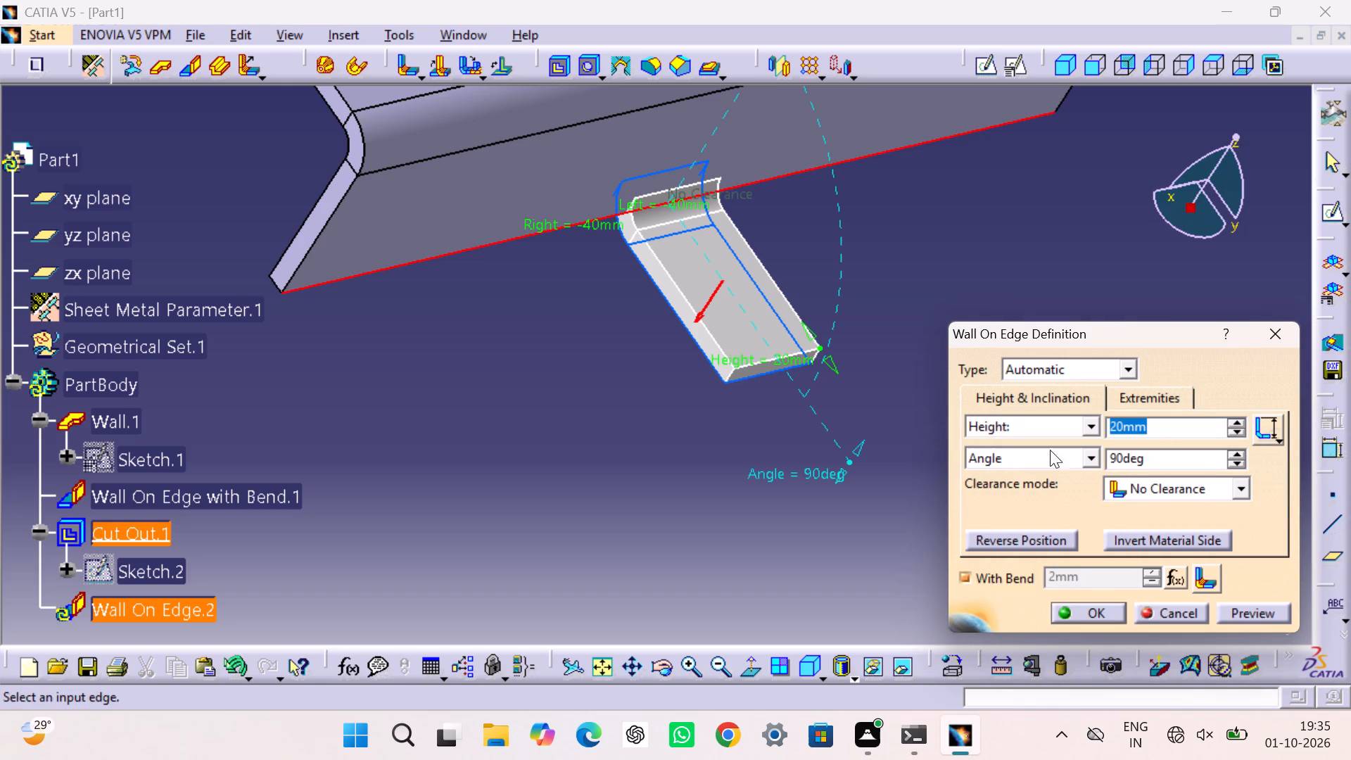
Set both the left and right offsets of the tab's edge wall to -35 mm and apply the change.
middle_drag(723, 507, 675, 499)
right_drag(713, 509, 675, 499)
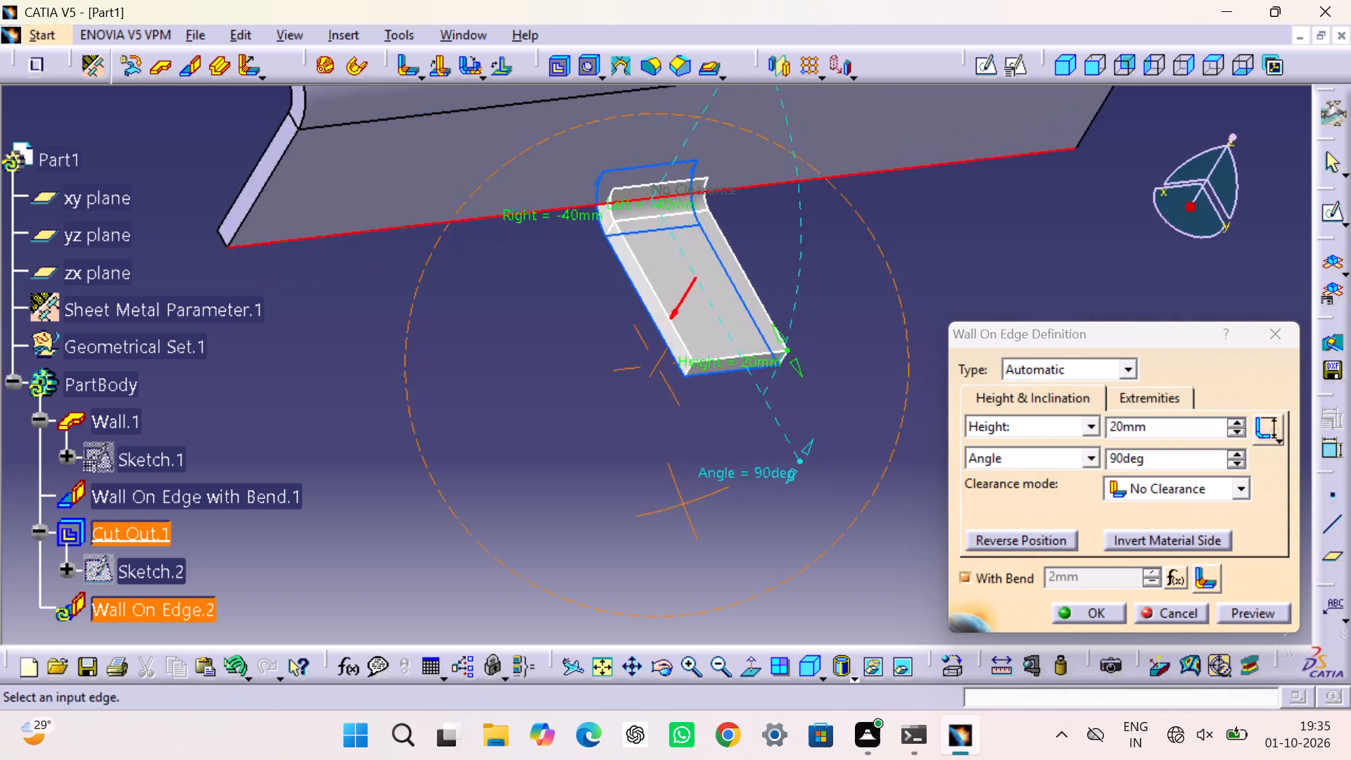
right_drag(675, 499, 661, 545)
middle_drag(675, 499, 661, 545)
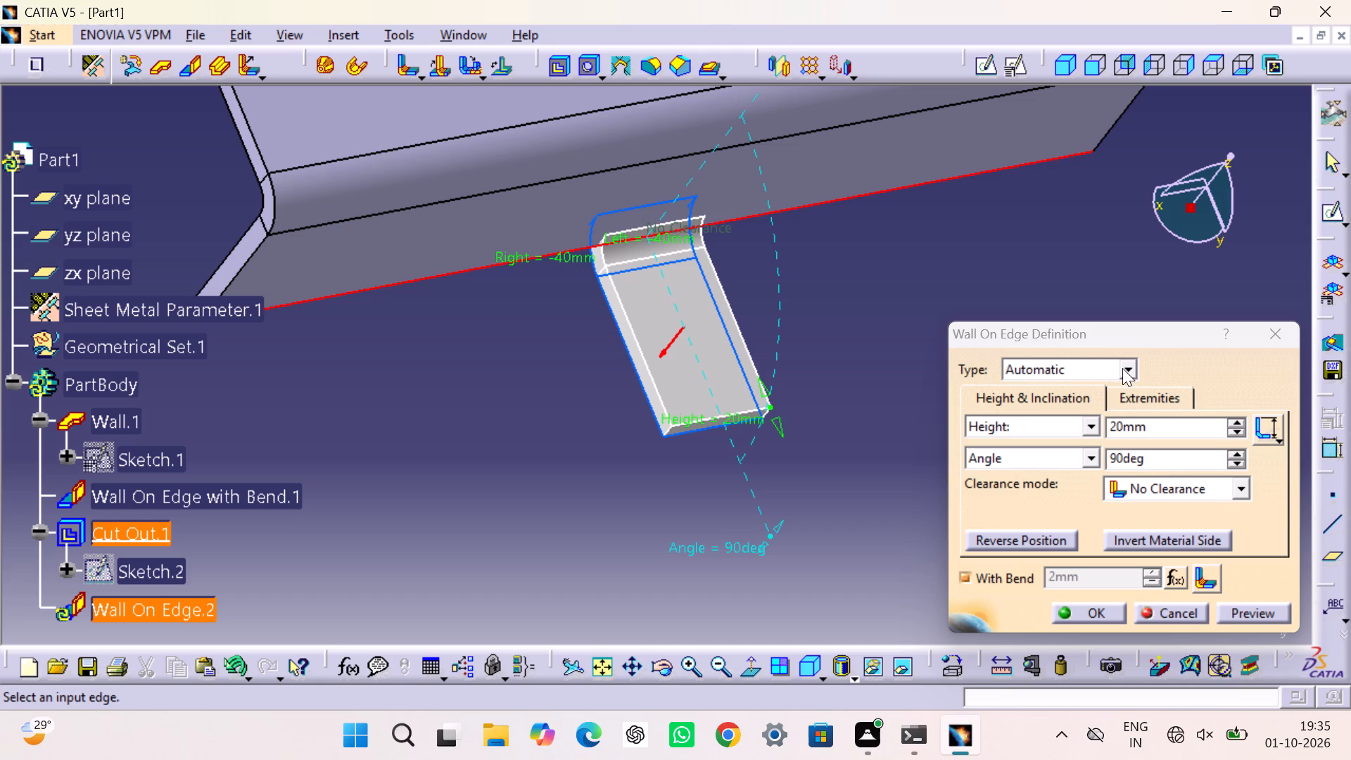
click(1152, 393)
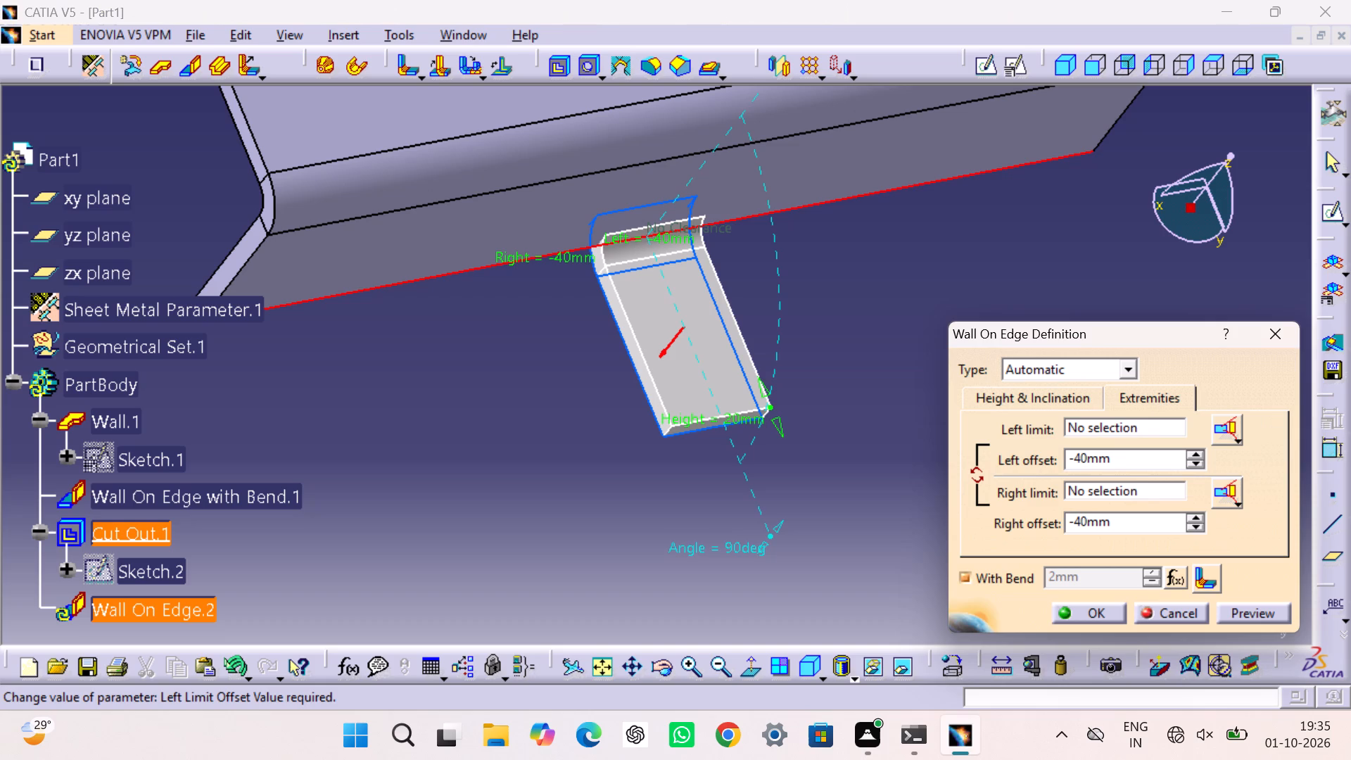
double_click(1124, 461)
double_click(1120, 455)
click(1092, 454)
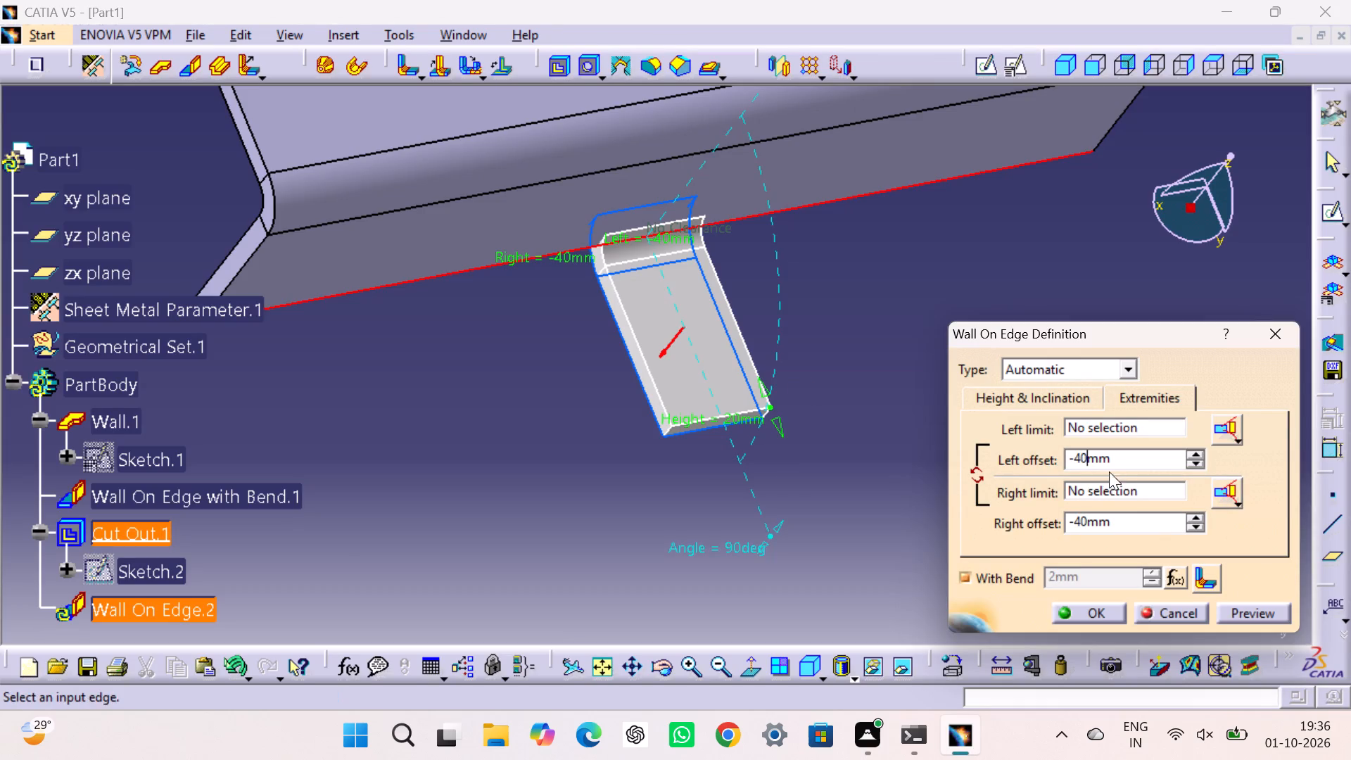
double_click(1117, 460)
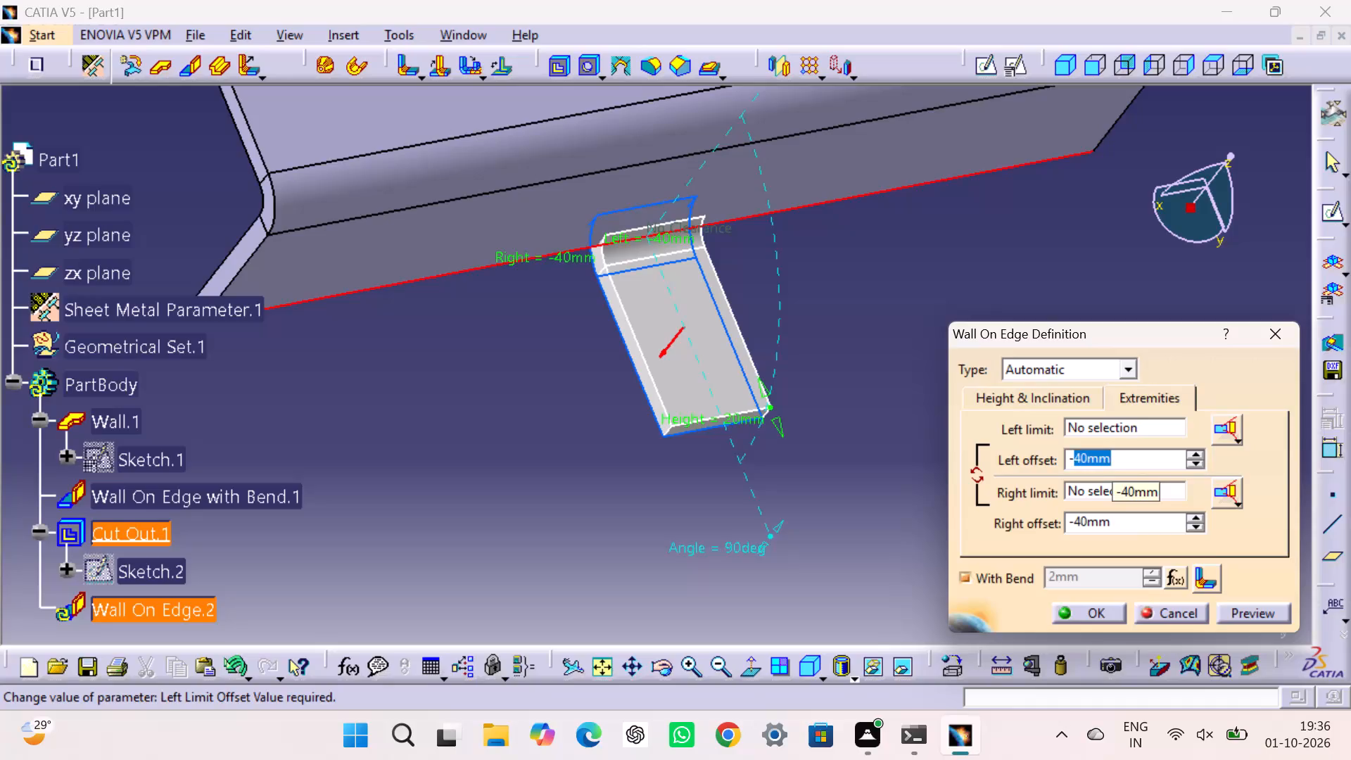
text(35)
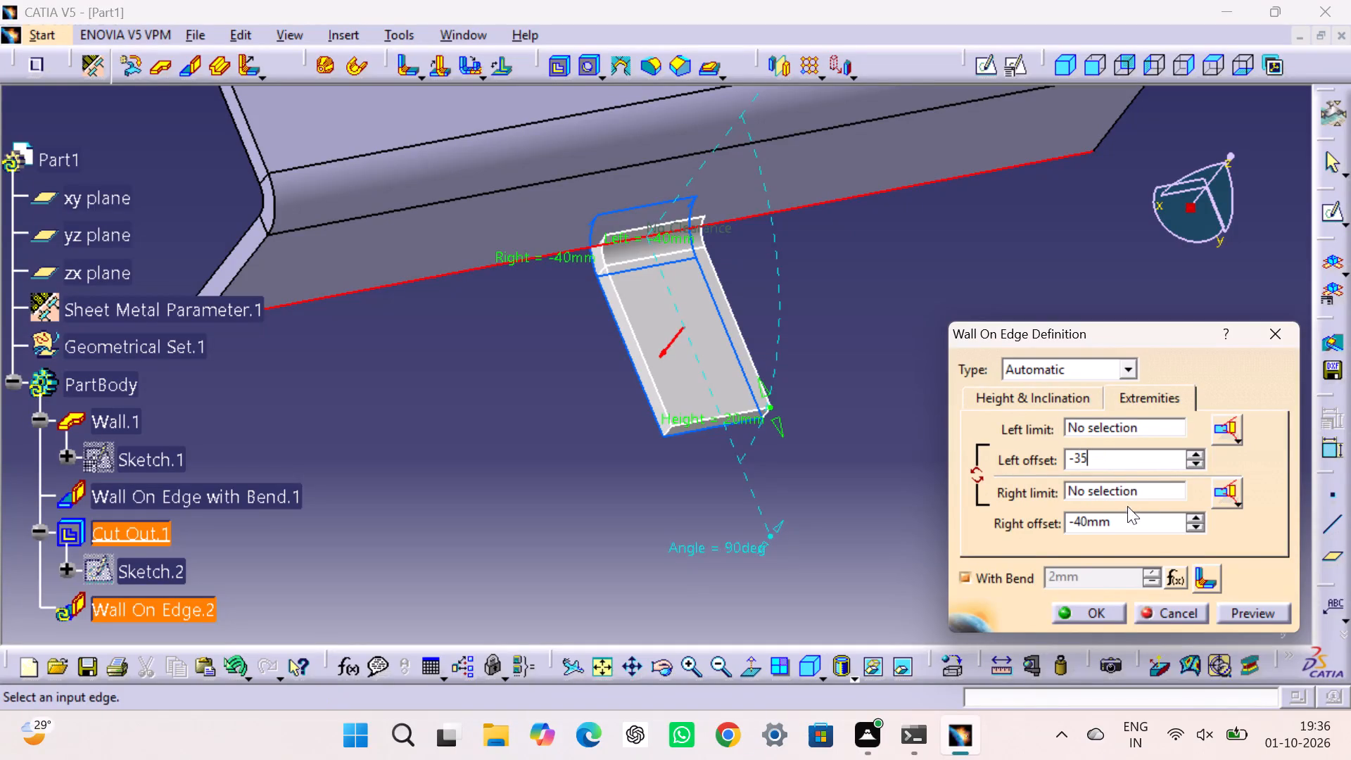
click(1129, 514)
double_click(1125, 525)
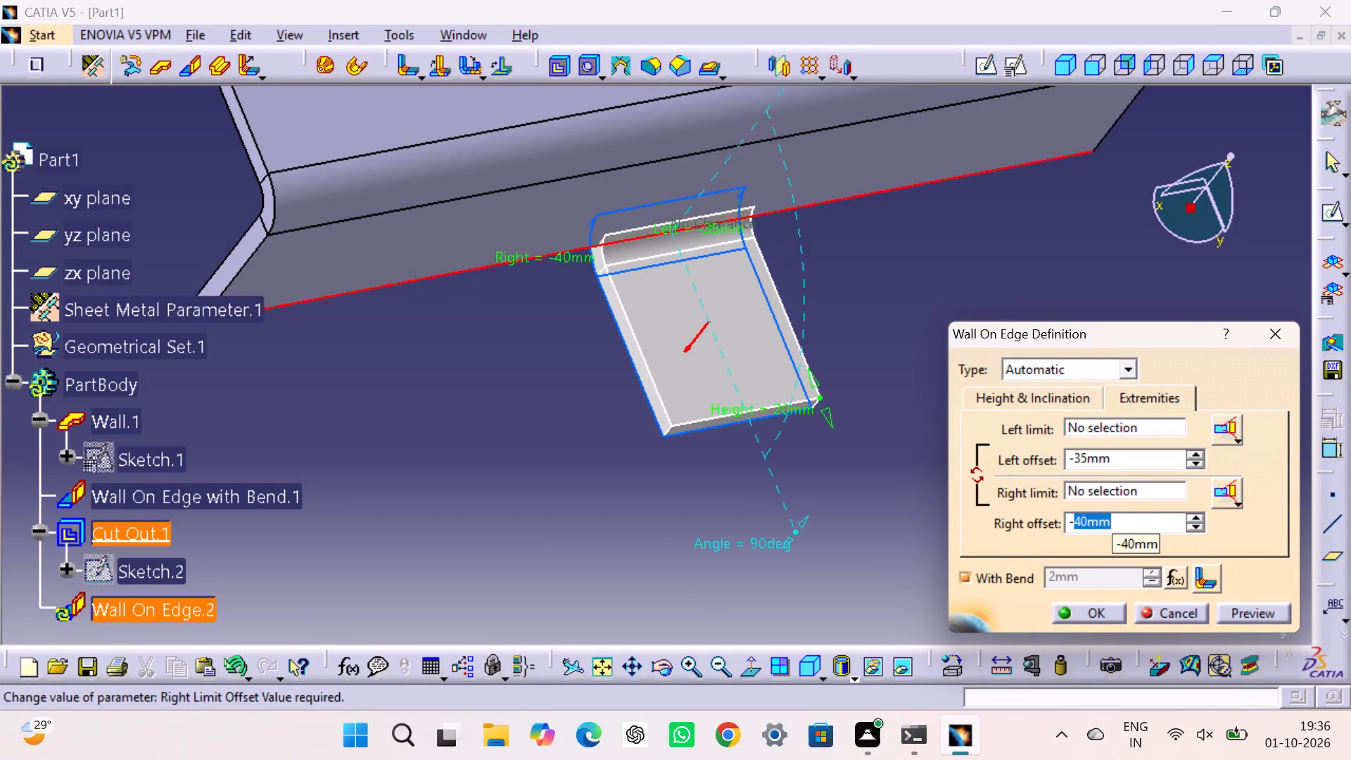
text(35)
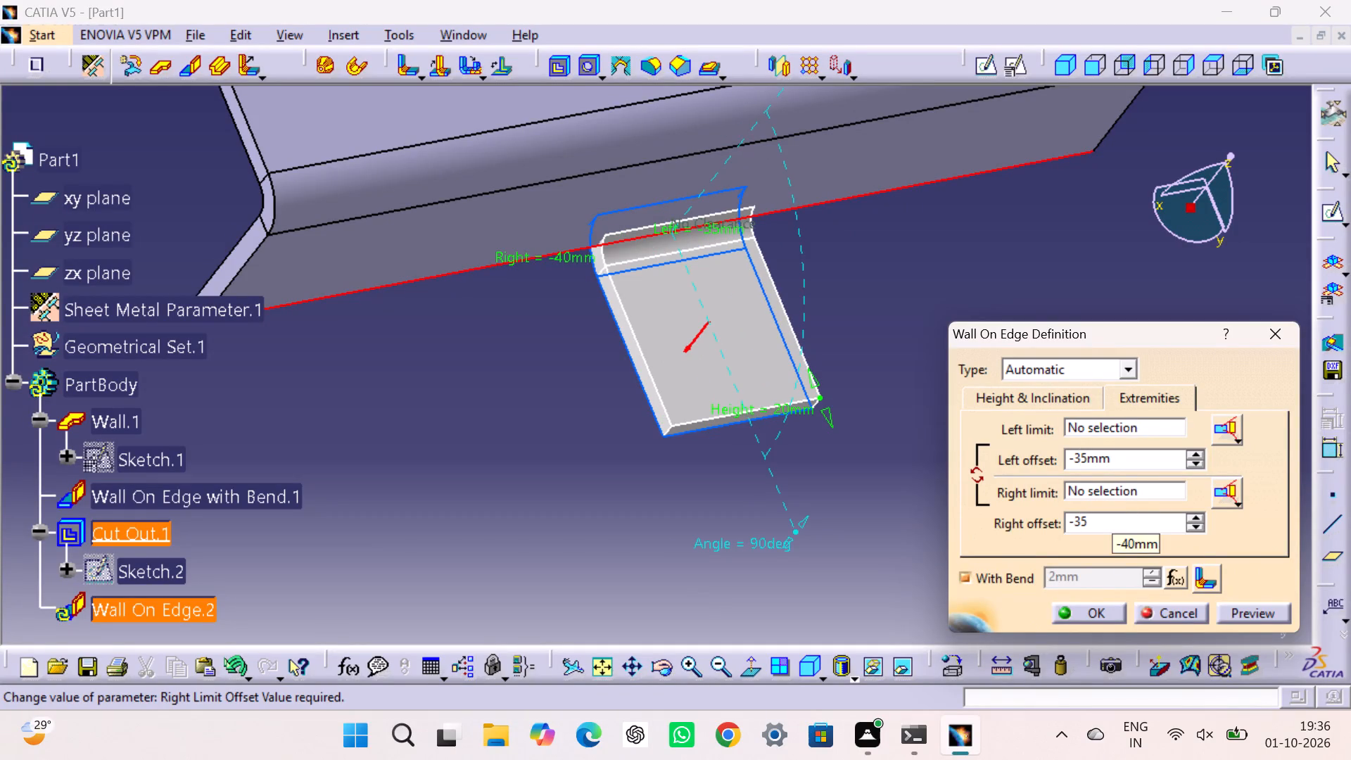
click(1112, 614)
click(1054, 471)
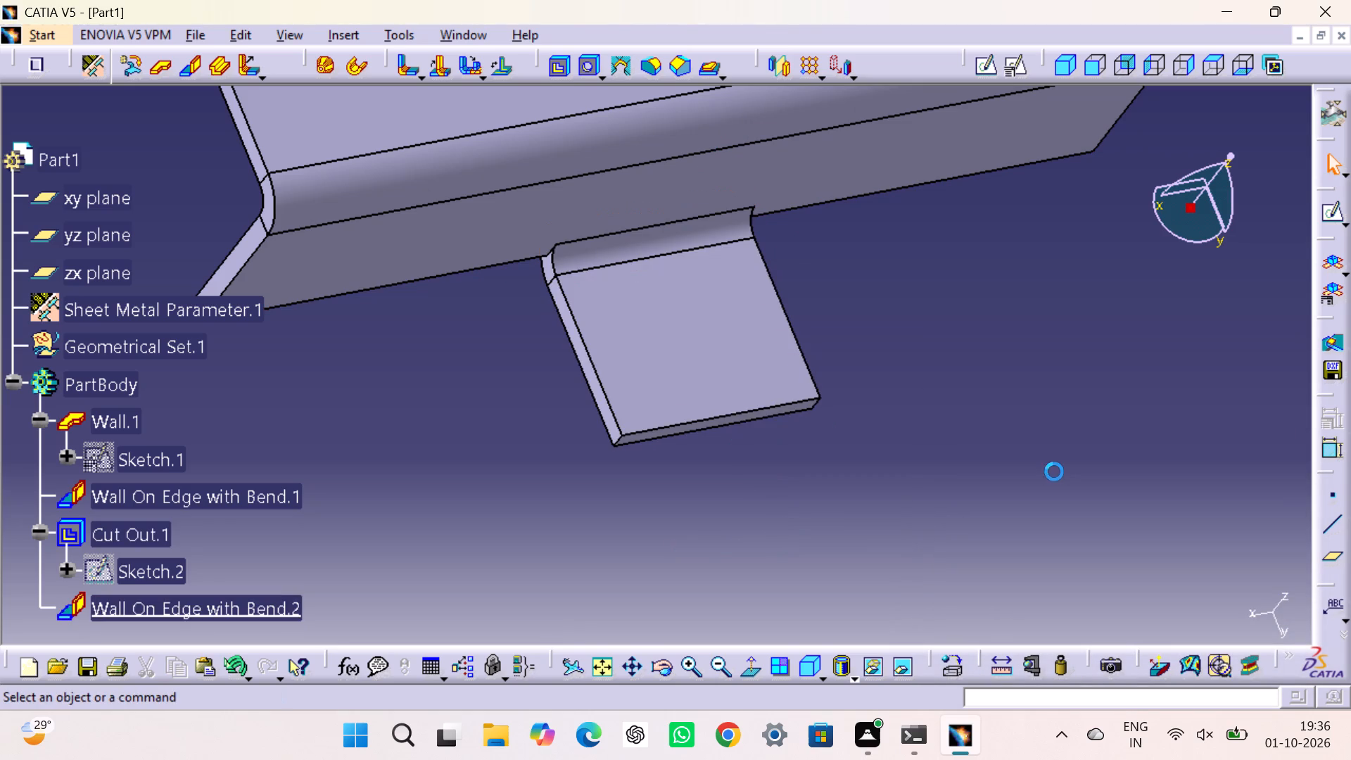
On a new sketch on the tab's flat face, draw a three-point arc of about 10.6 mm radius between the side edges, peaking near the free end.
click(649, 322)
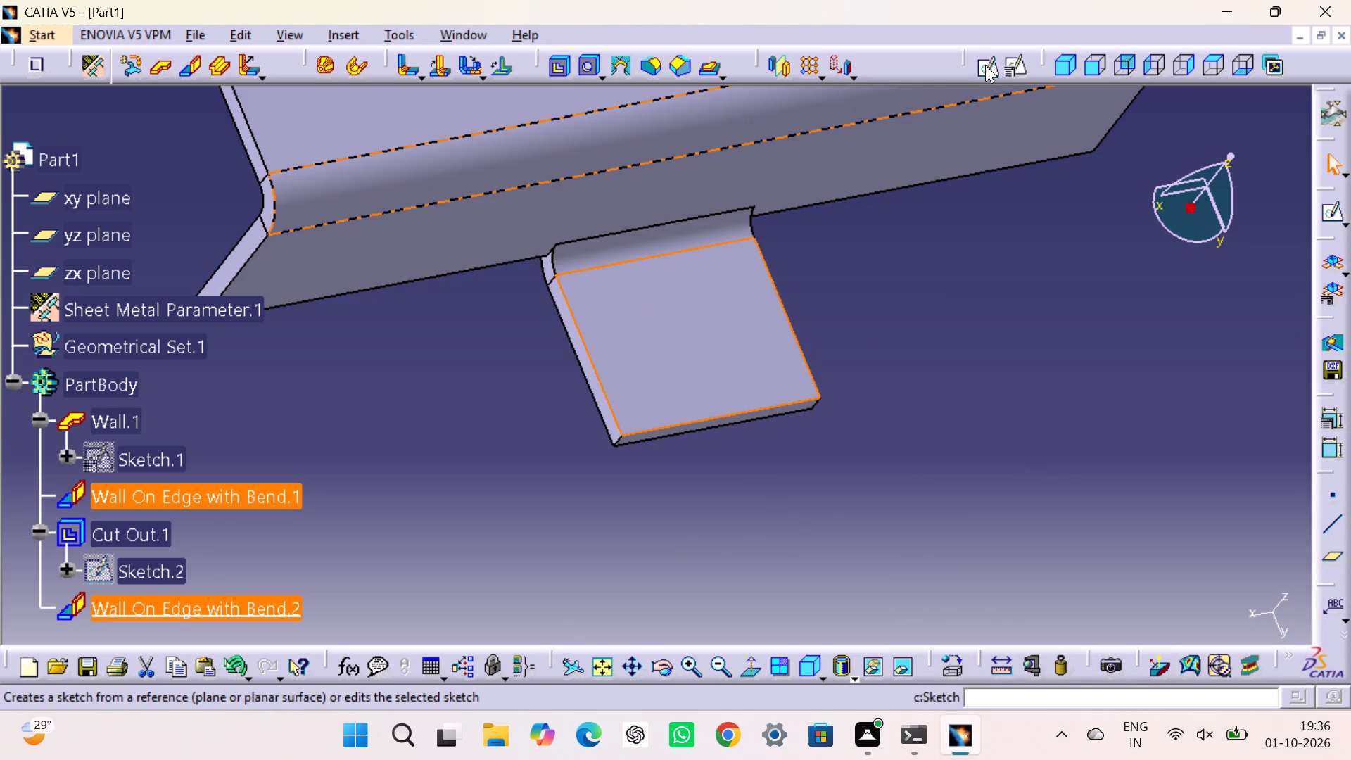
click(987, 74)
click(989, 214)
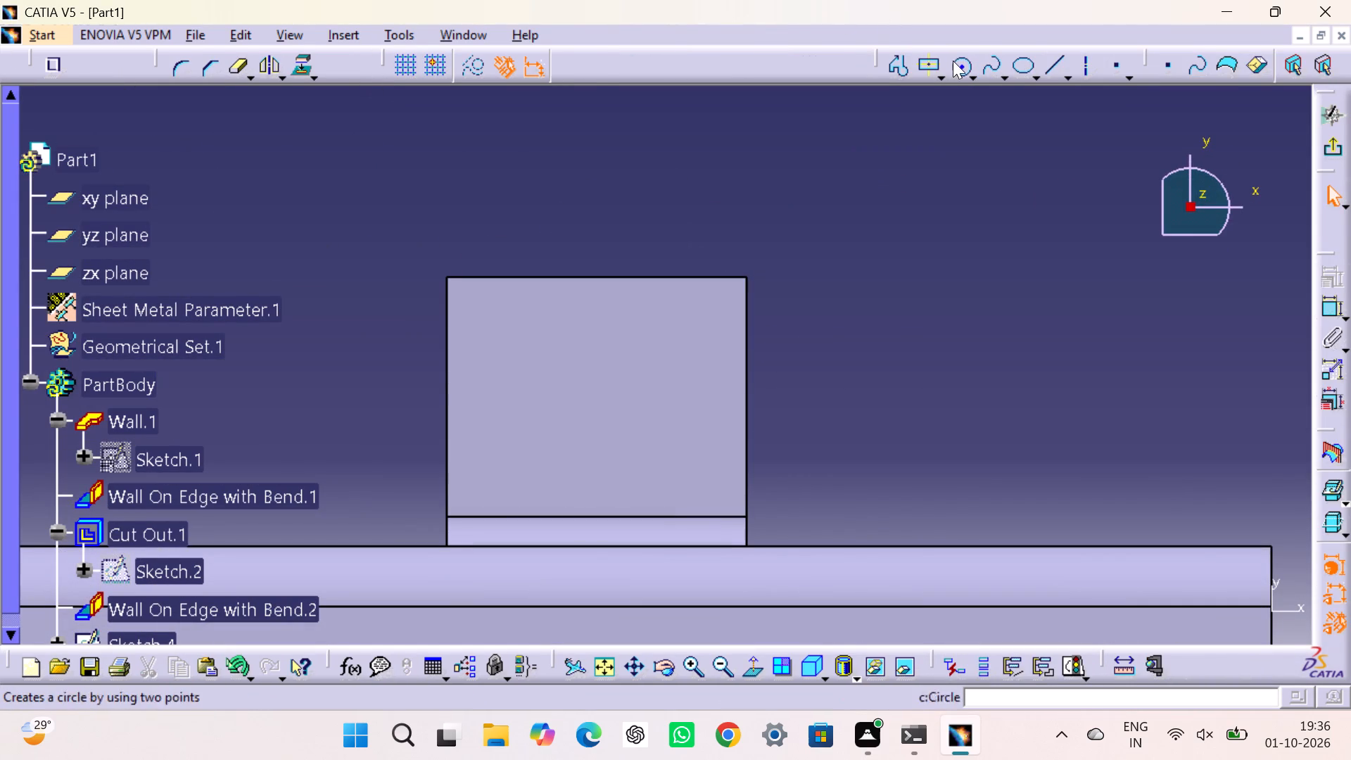
click(970, 80)
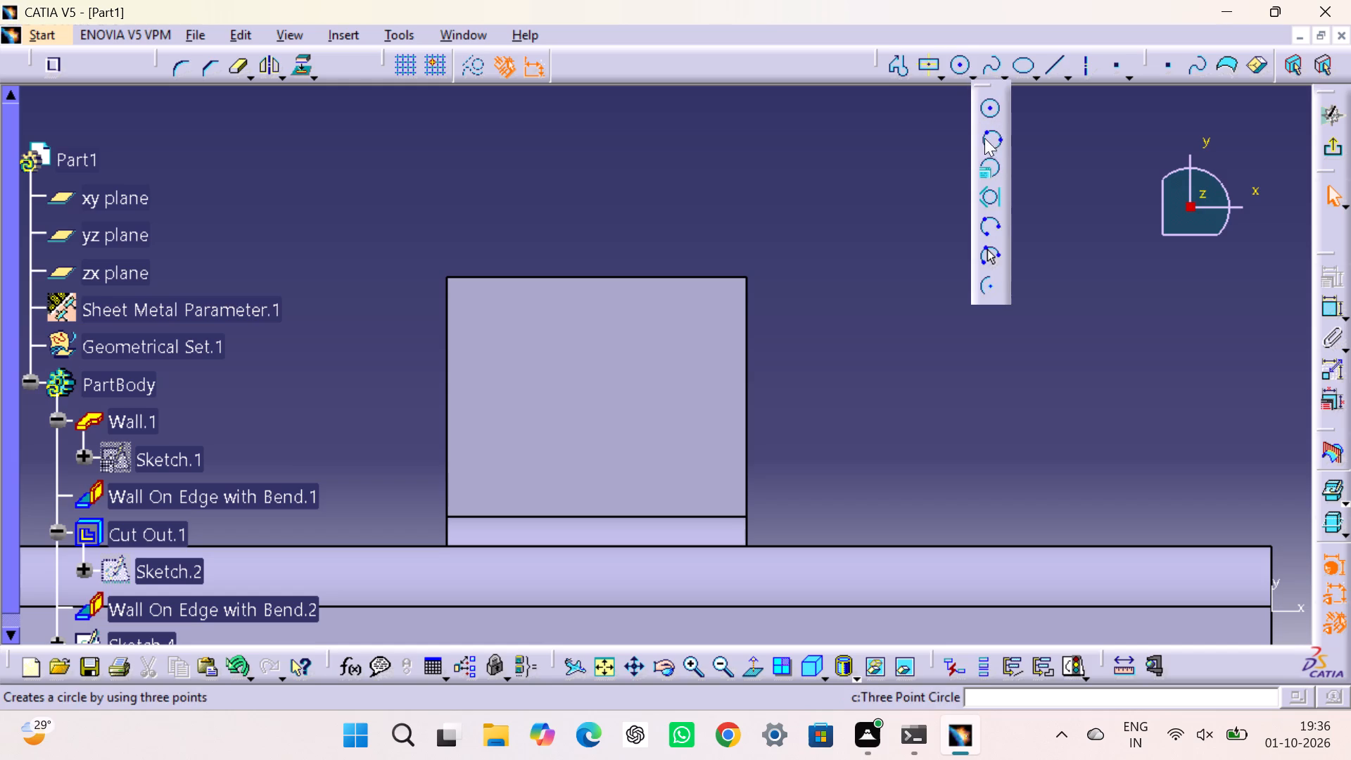
click(987, 260)
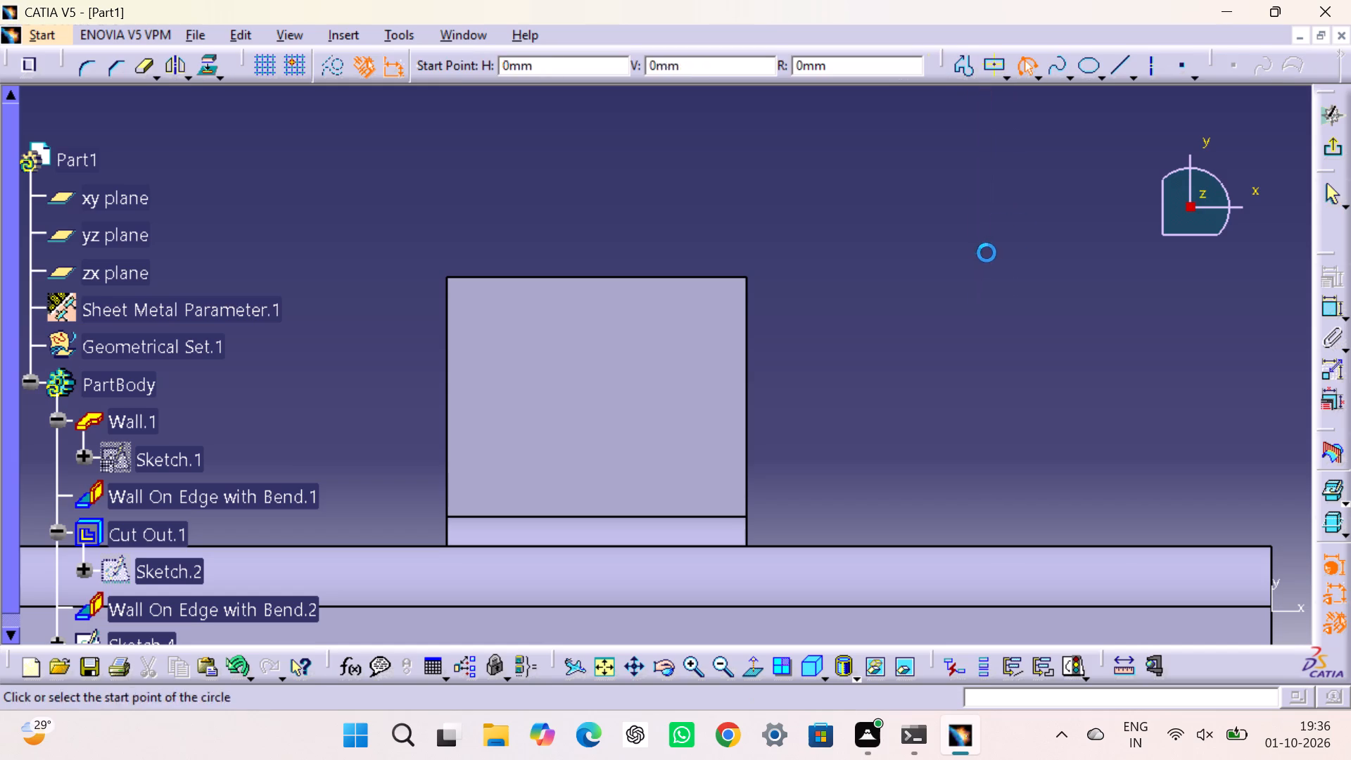
click(445, 385)
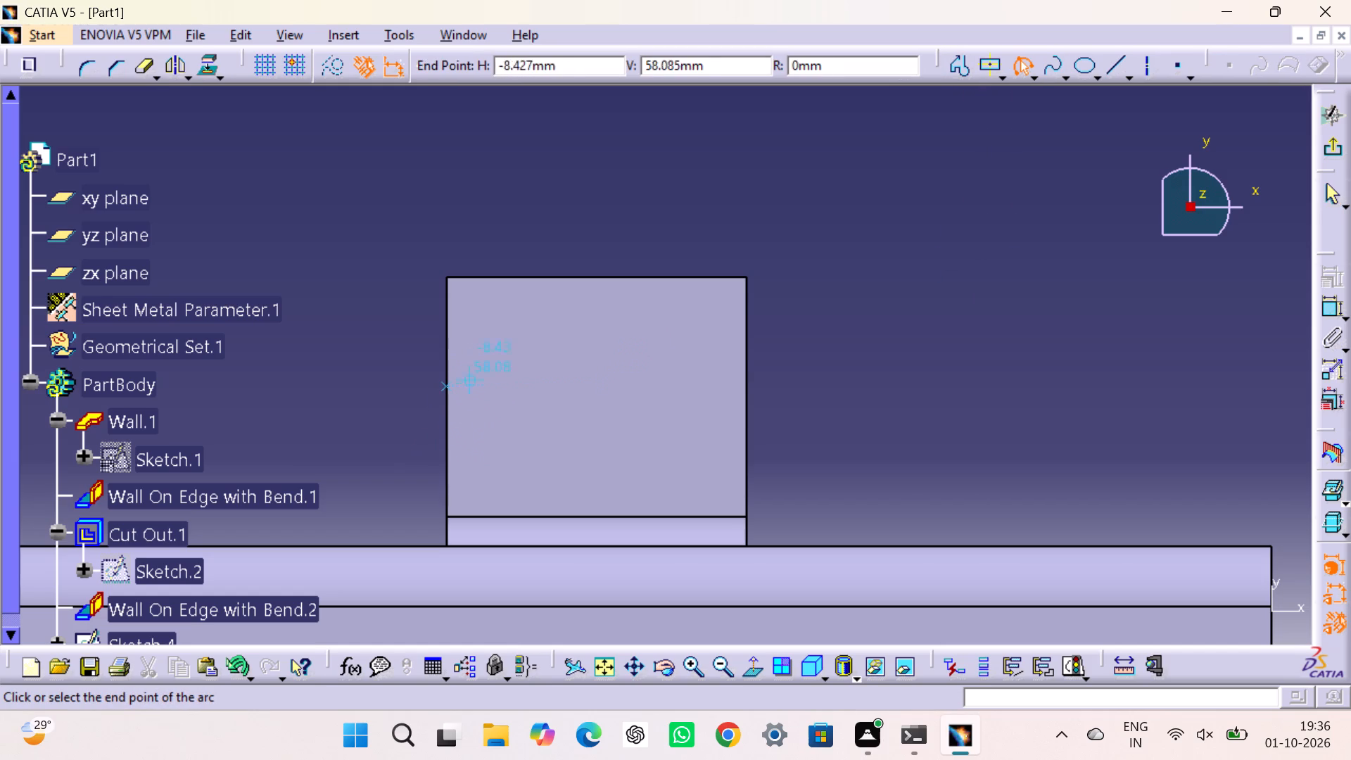
click(746, 384)
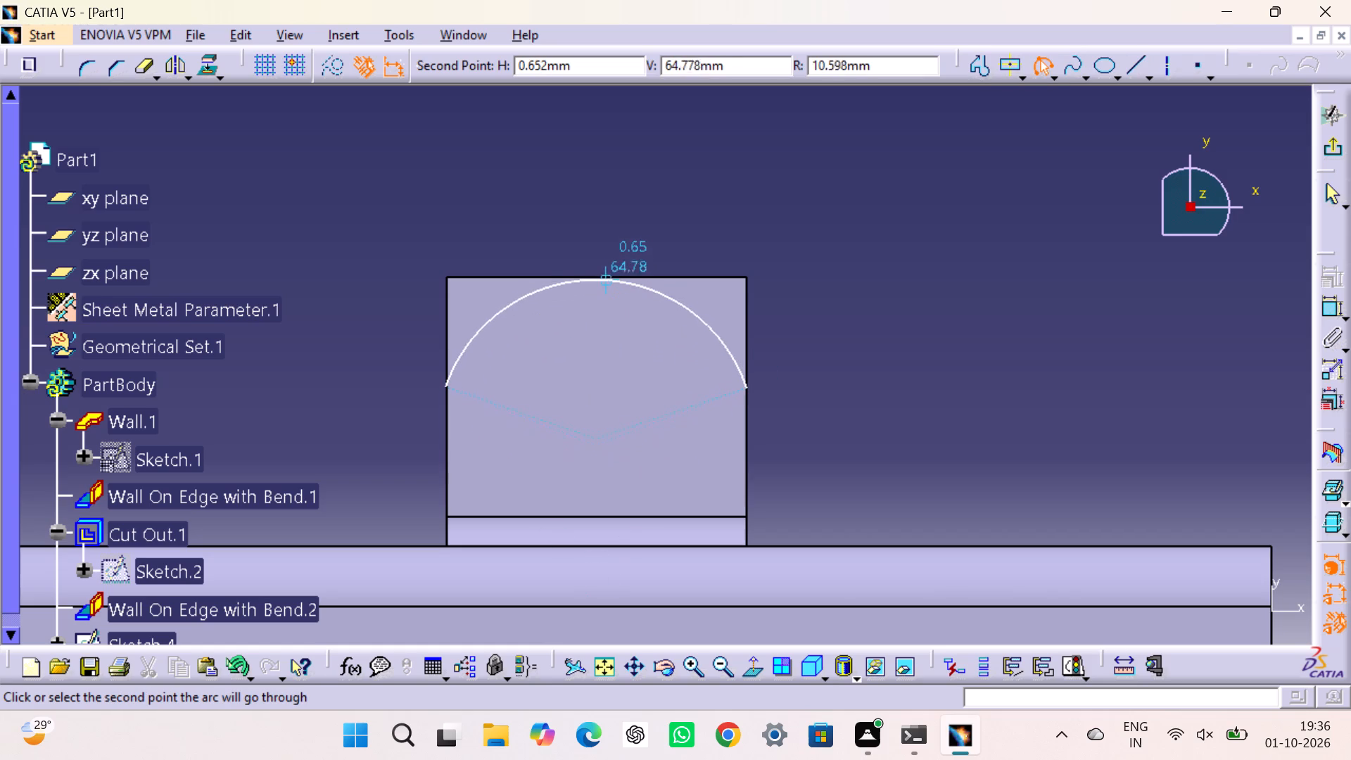
click(609, 281)
click(862, 280)
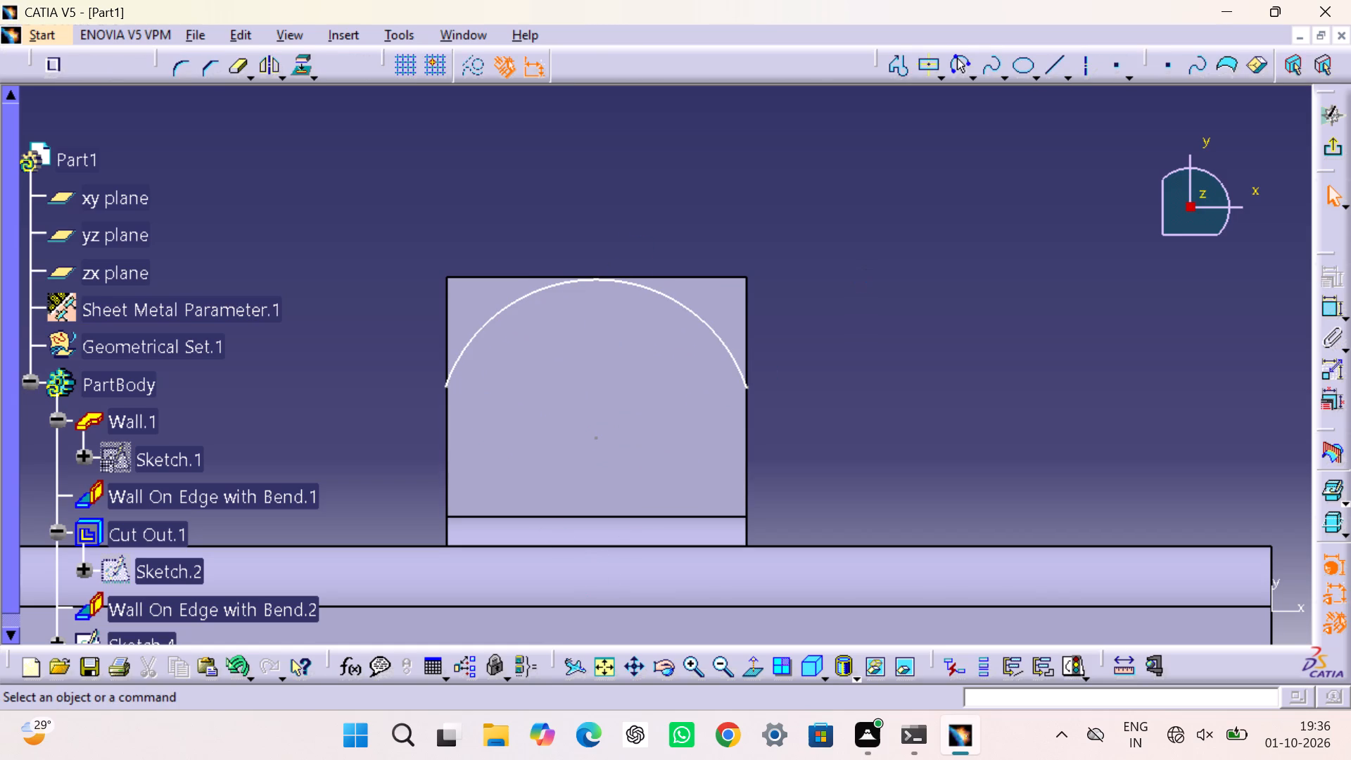
Constrain the arc tangent to the tab's free end edge.
double_click(1330, 308)
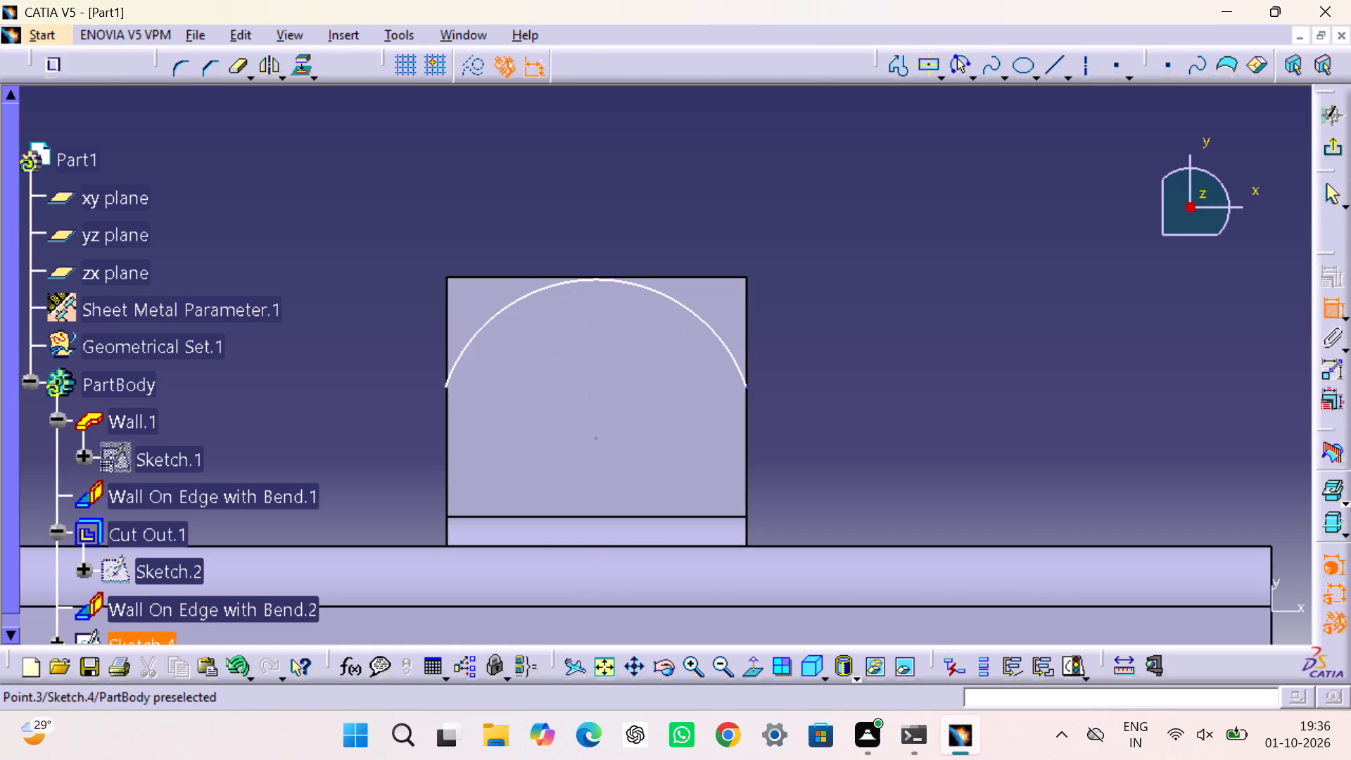
click(703, 321)
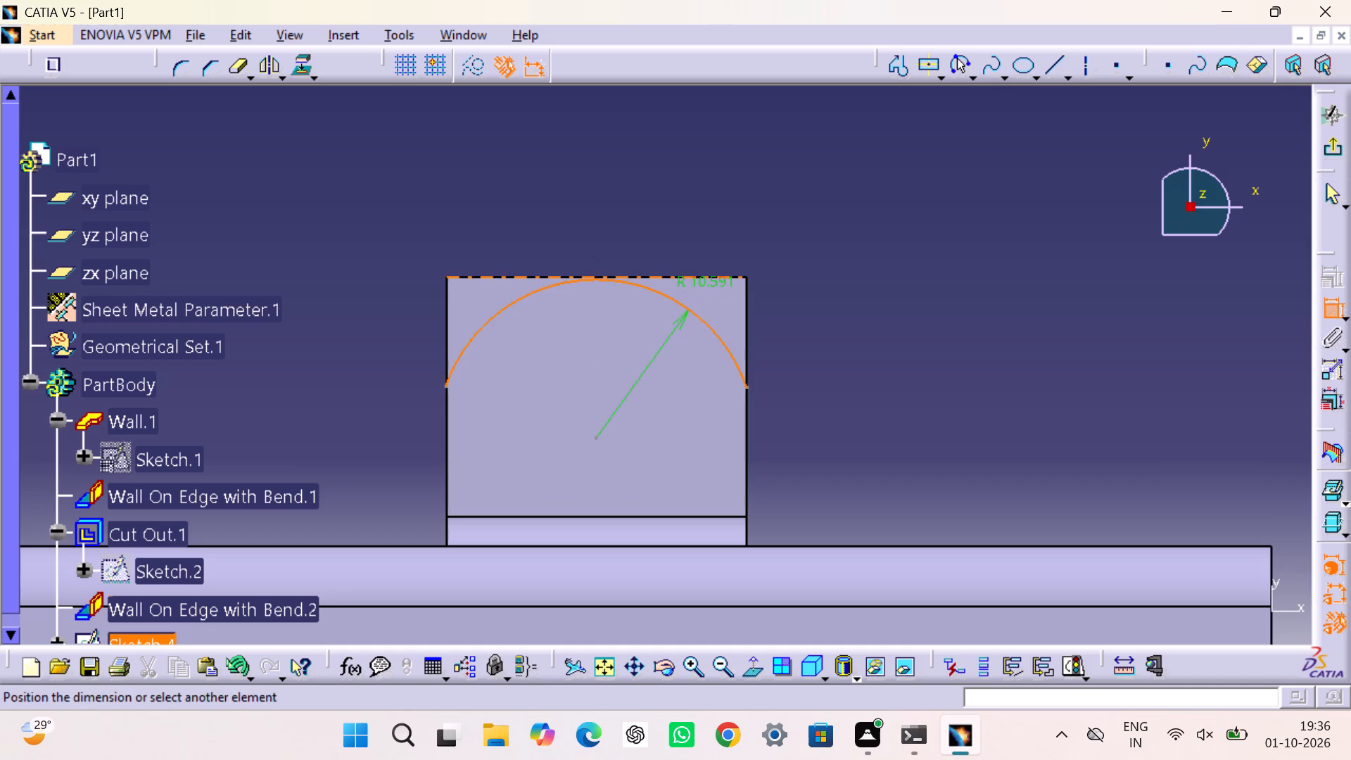
click(730, 278)
right_click(723, 219)
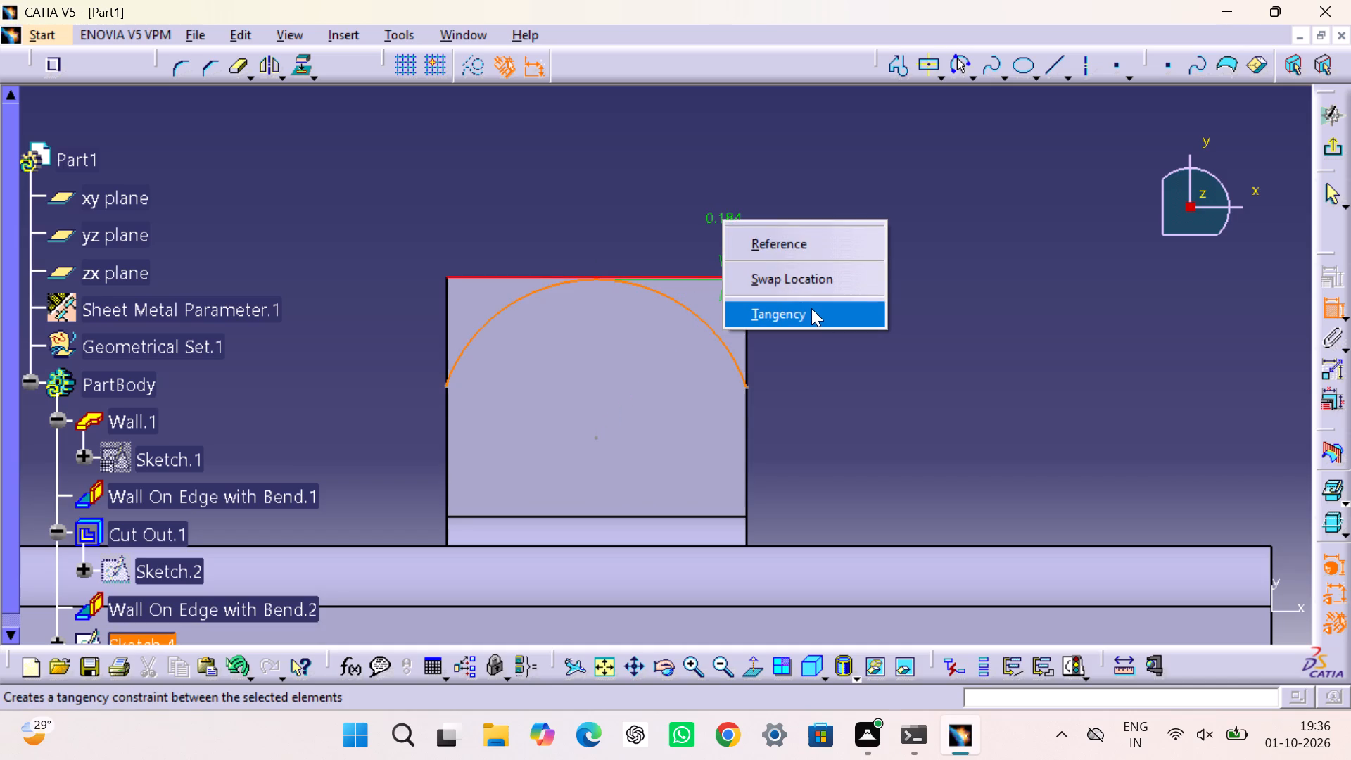
click(811, 308)
click(789, 272)
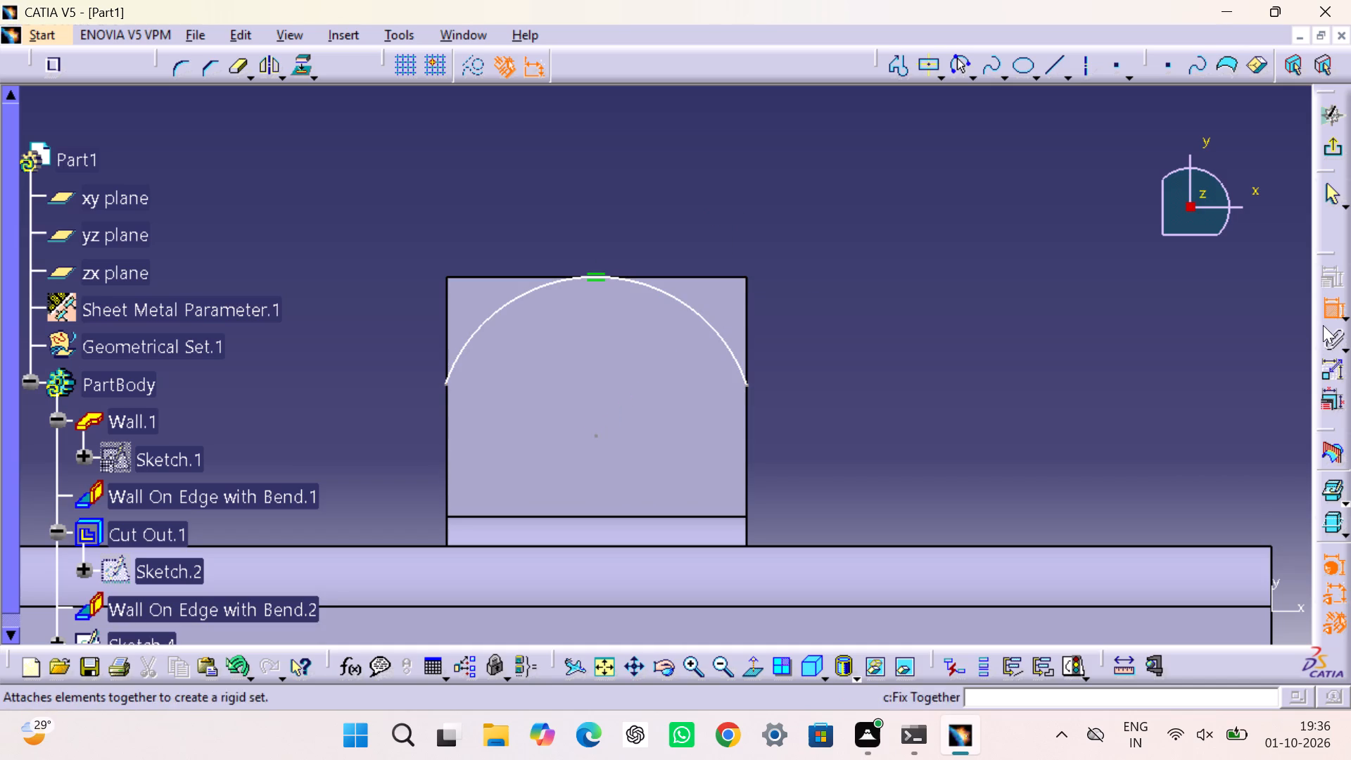
Make both endpoints of the arc coincident with the tab's adjacent side edges.
click(747, 384)
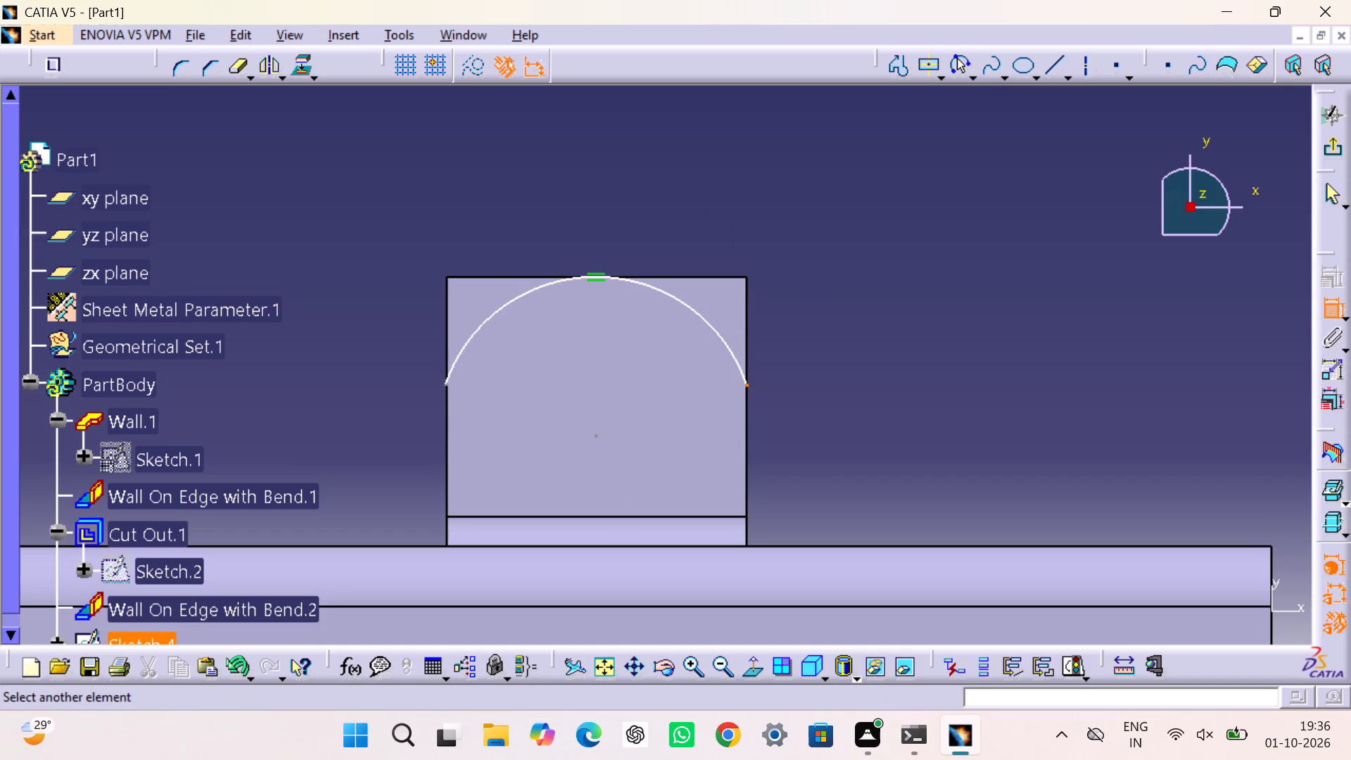
click(749, 322)
right_click(897, 312)
drag(953, 407, 941, 404)
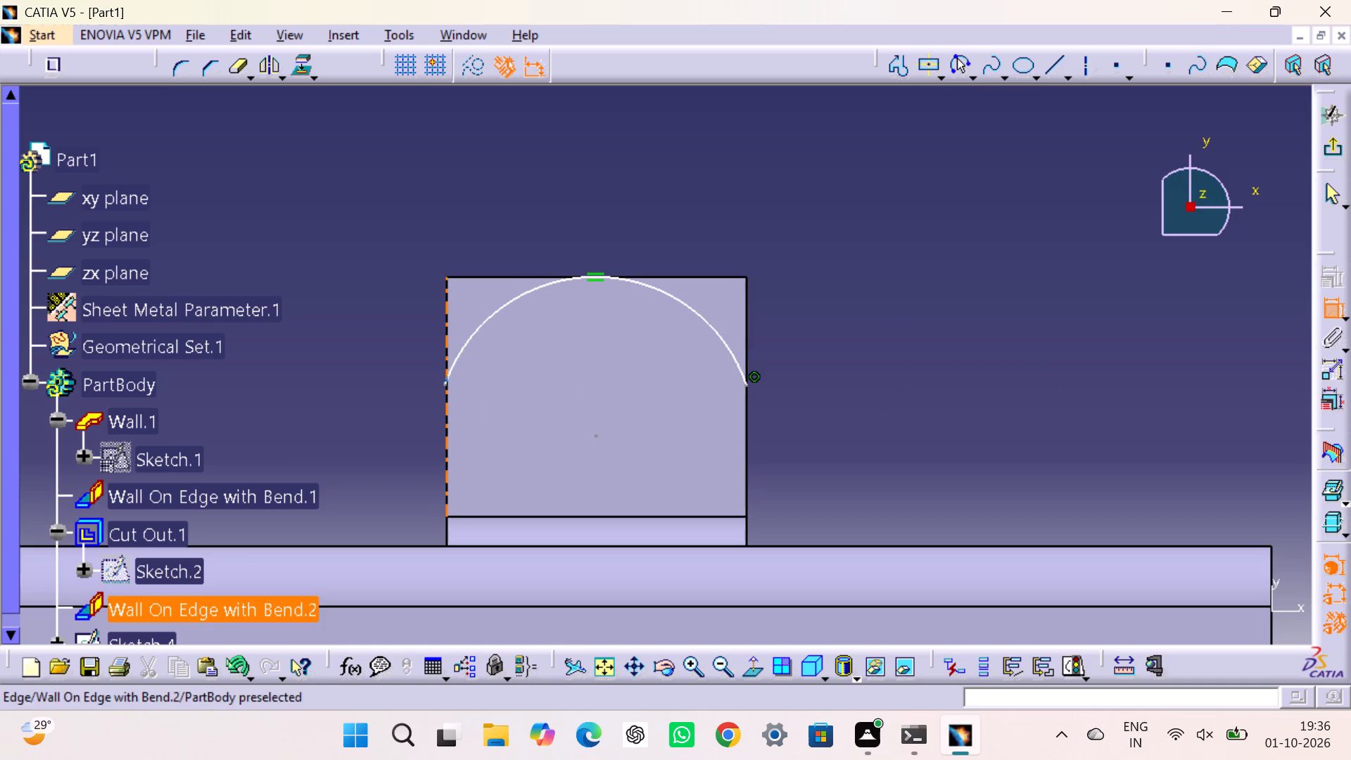
click(447, 391)
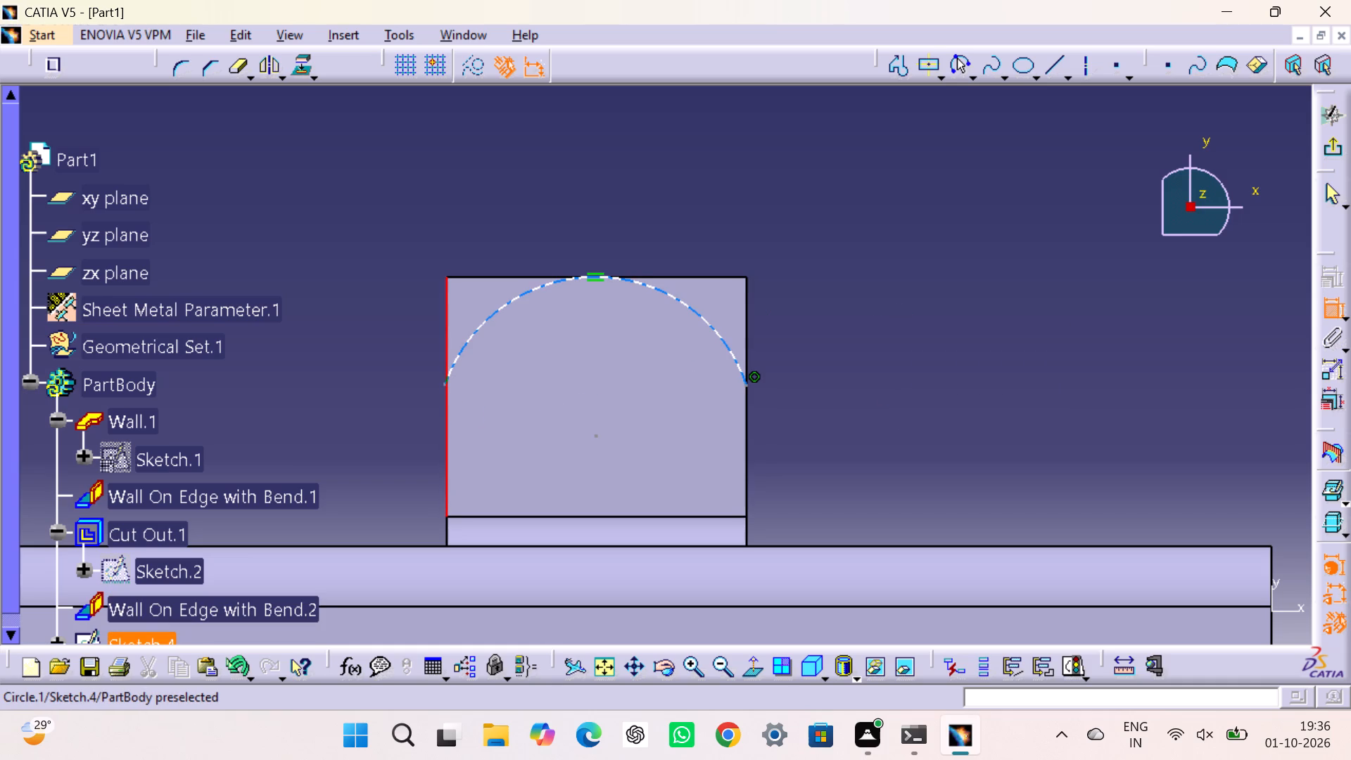
click(445, 381)
right_click(383, 365)
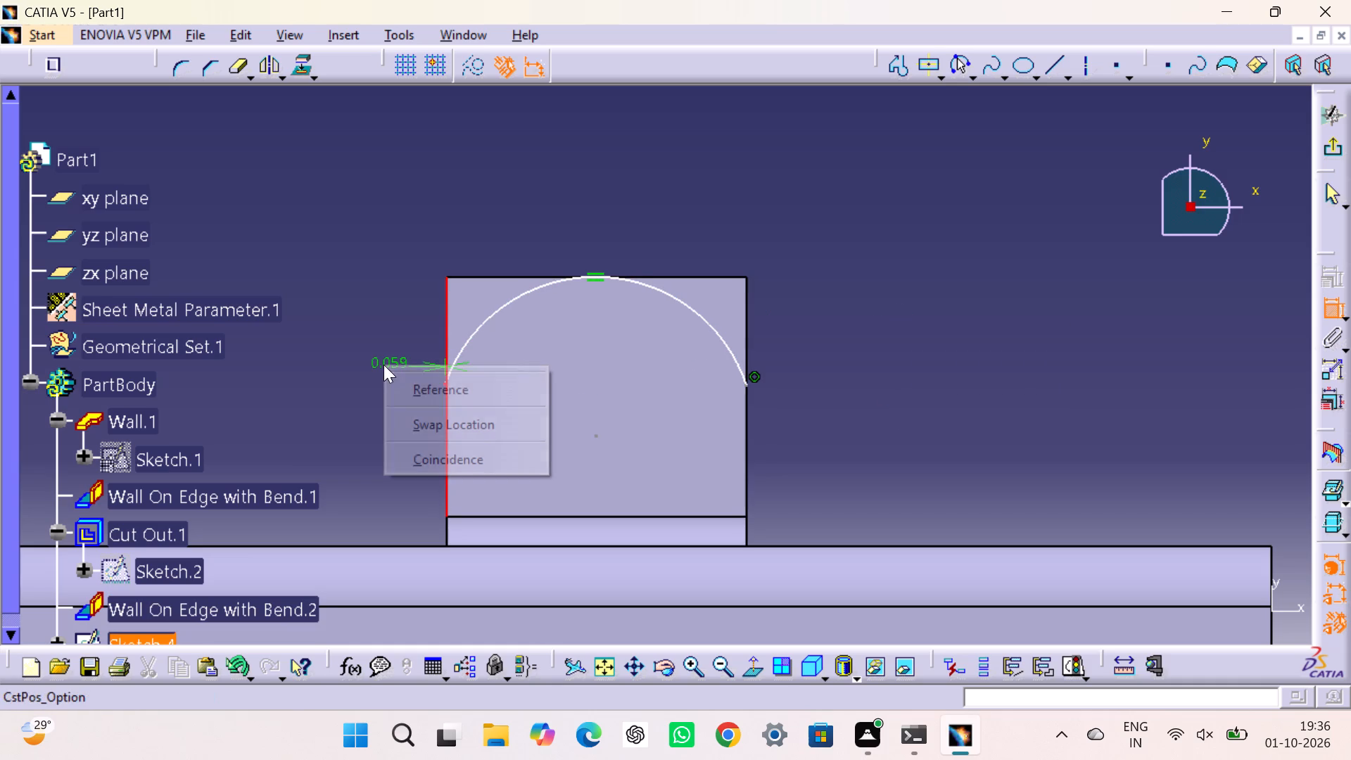
click(448, 453)
click(385, 396)
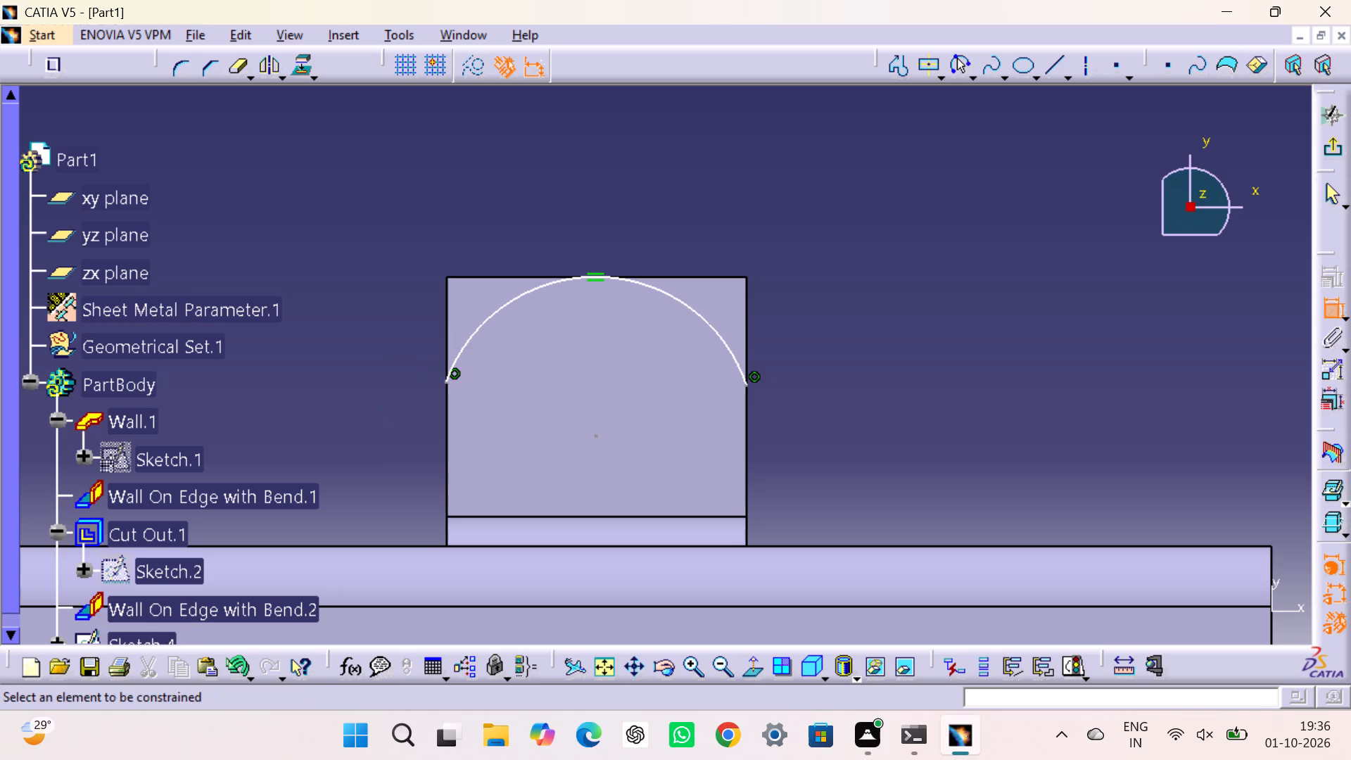
Dimension the arc's radius and set it to 10 mm.
click(494, 316)
click(428, 217)
double_click(431, 215)
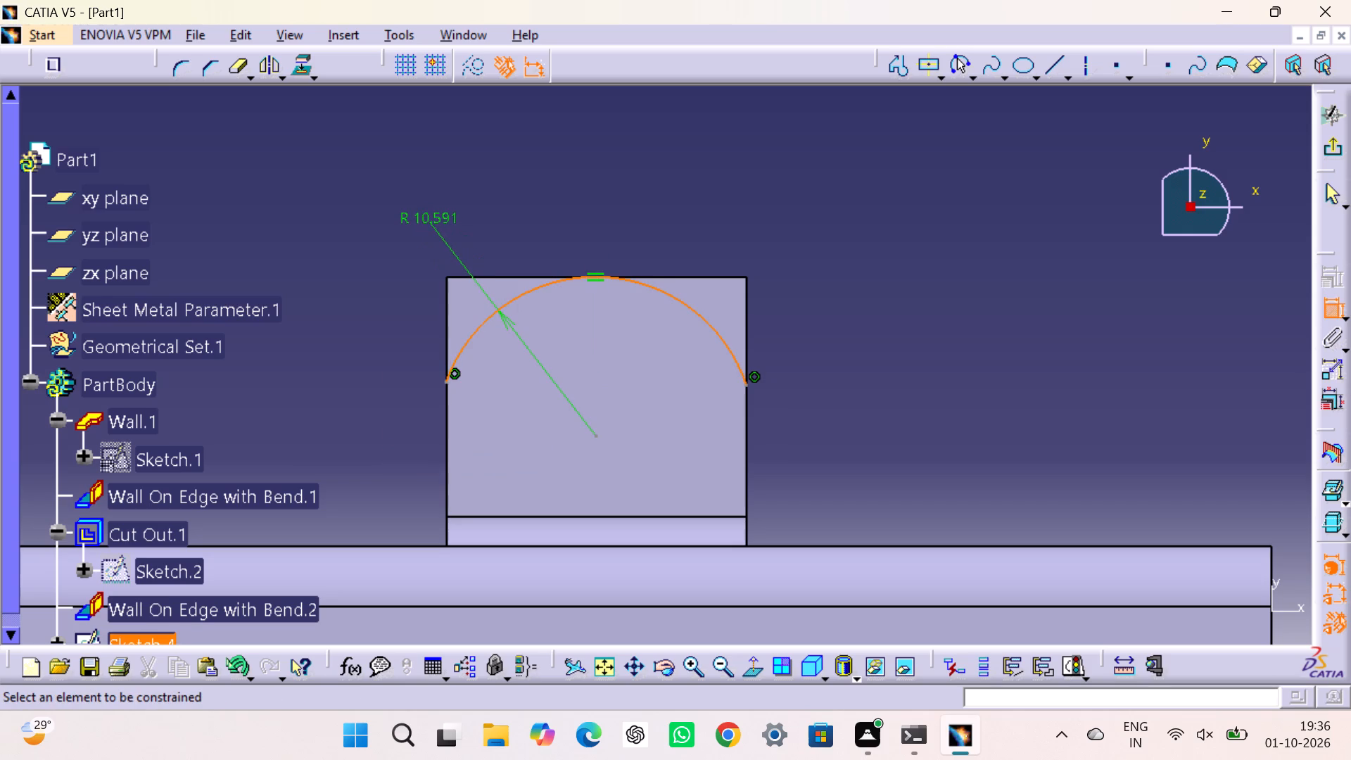
text(10)
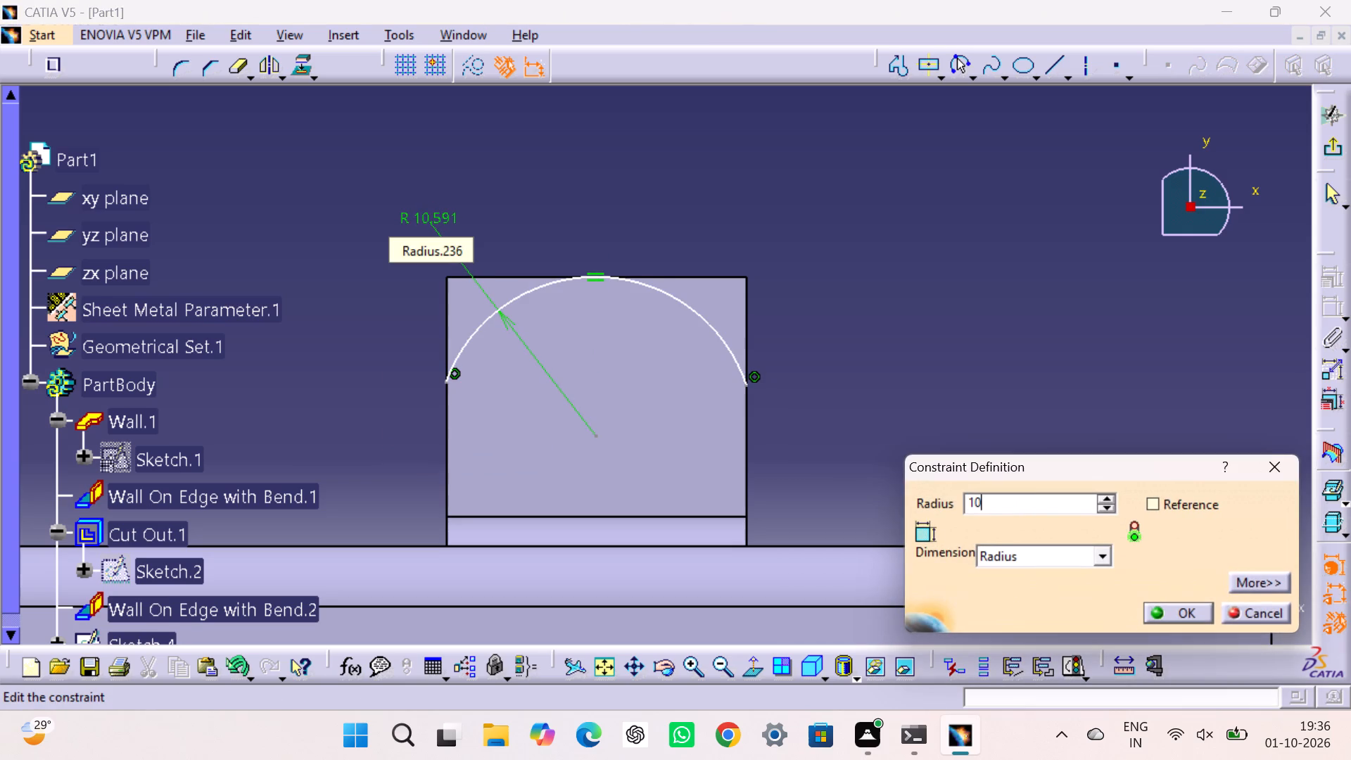
key(Return)
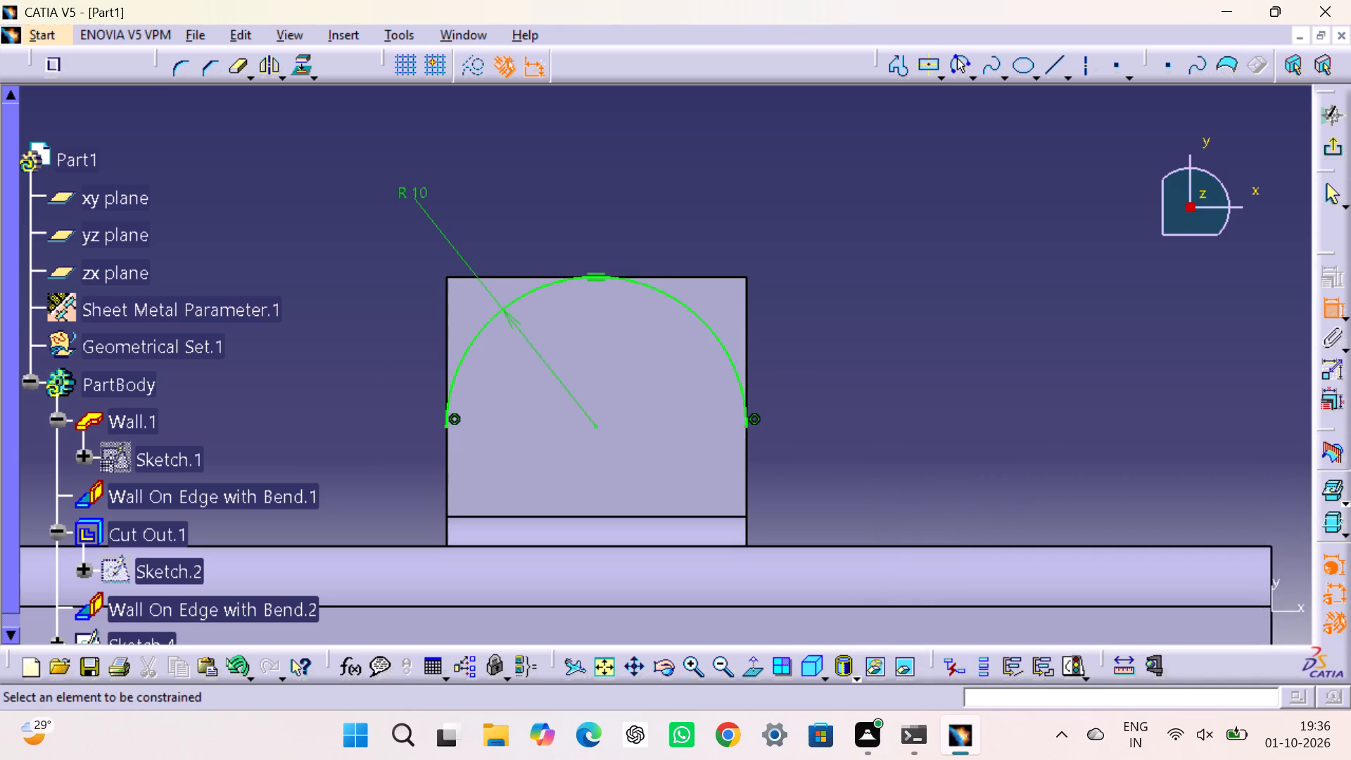
click(1053, 301)
click(1327, 189)
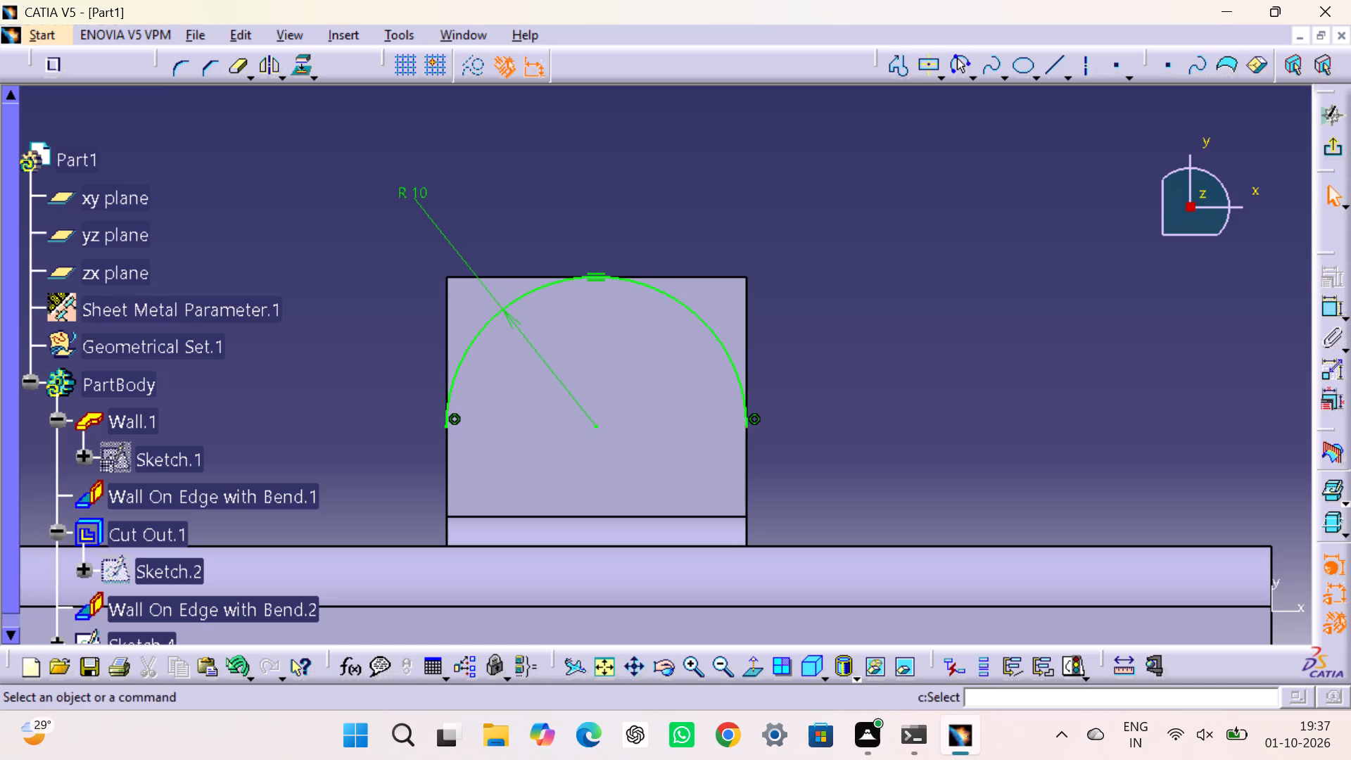
Draw a three-line profile joining the arc's endpoints, running up both side edges and across horizontally beyond the tab's free end.
click(896, 64)
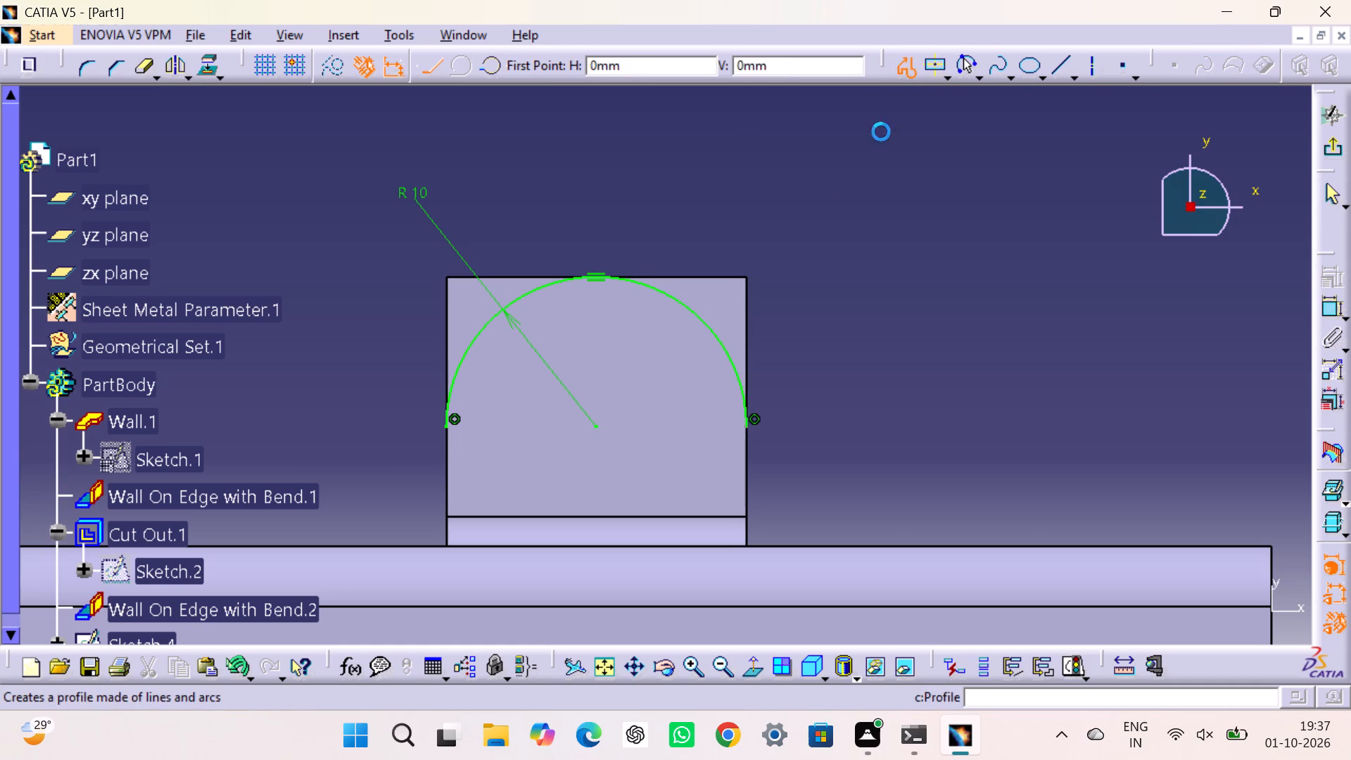
click(445, 426)
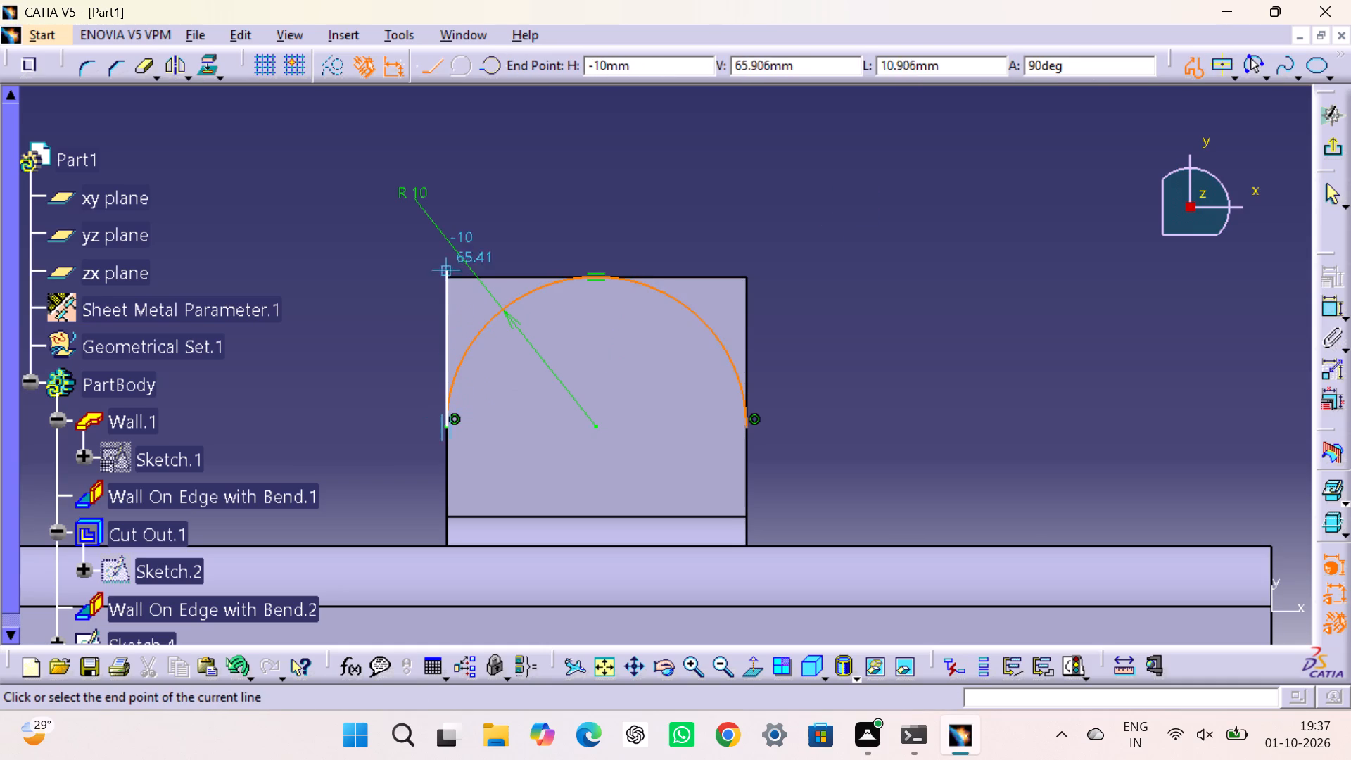
click(448, 231)
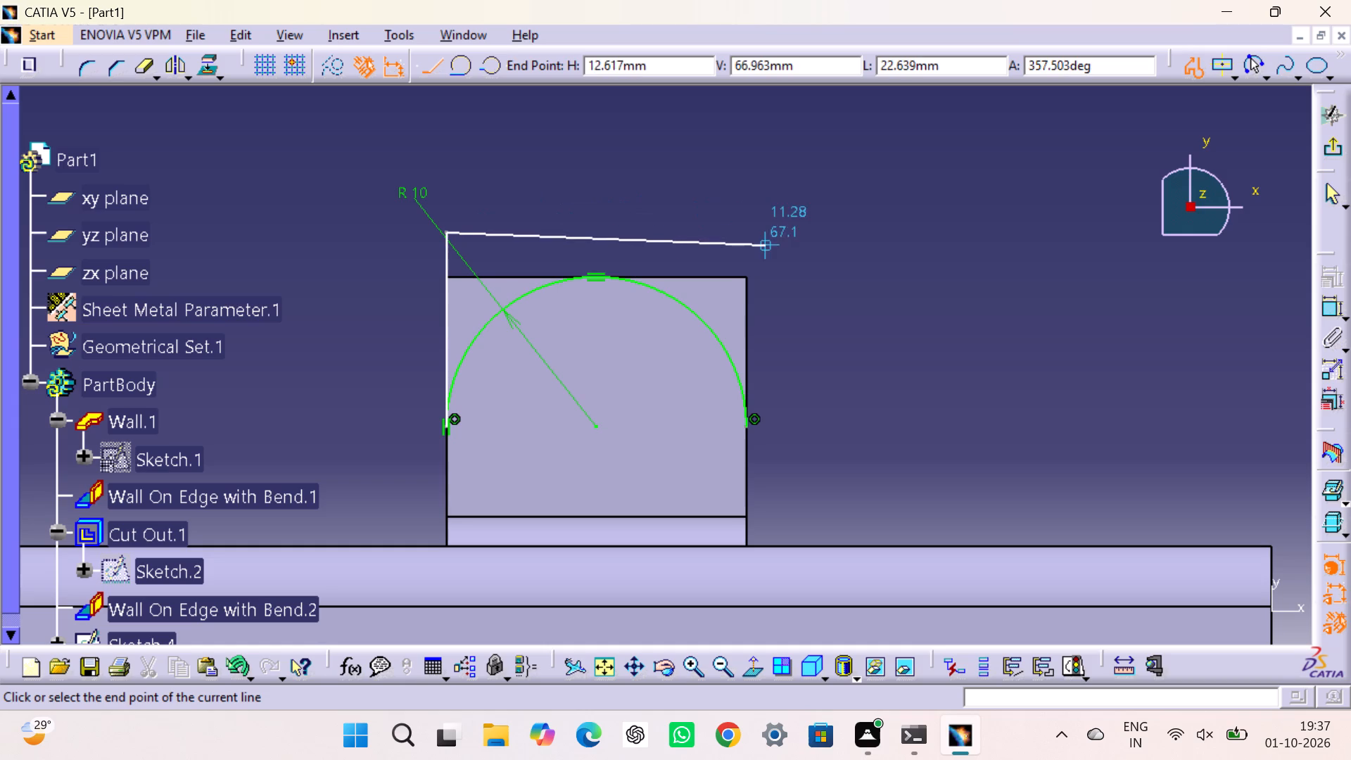
click(747, 229)
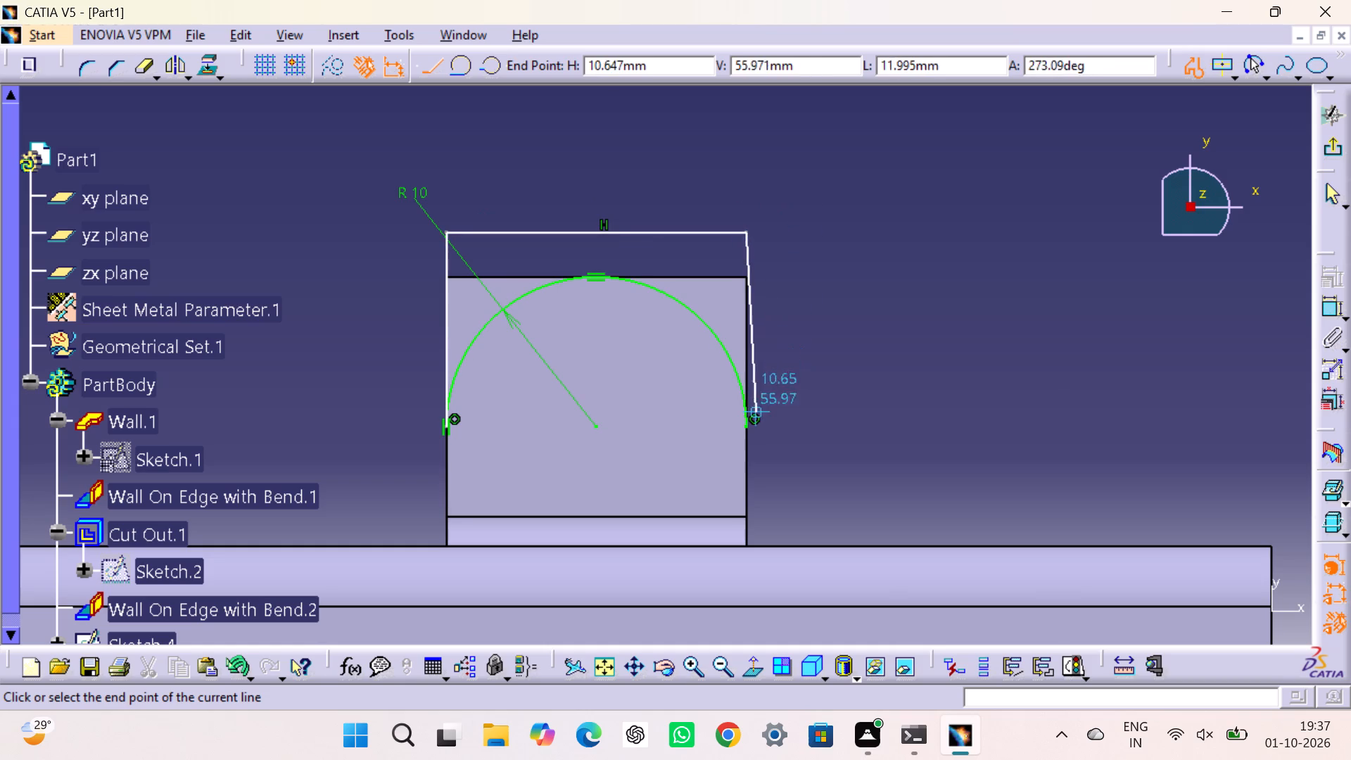
click(747, 425)
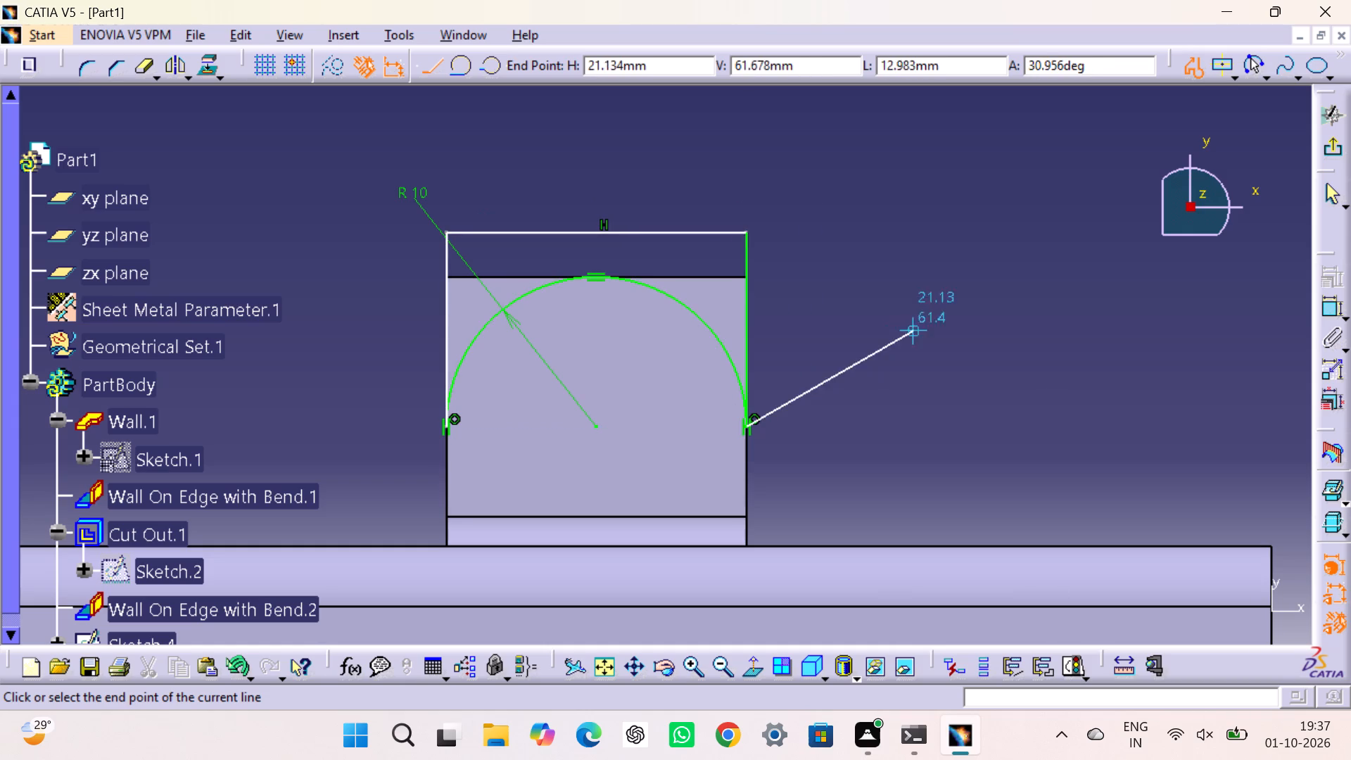
key(Escape)
key(Escape)
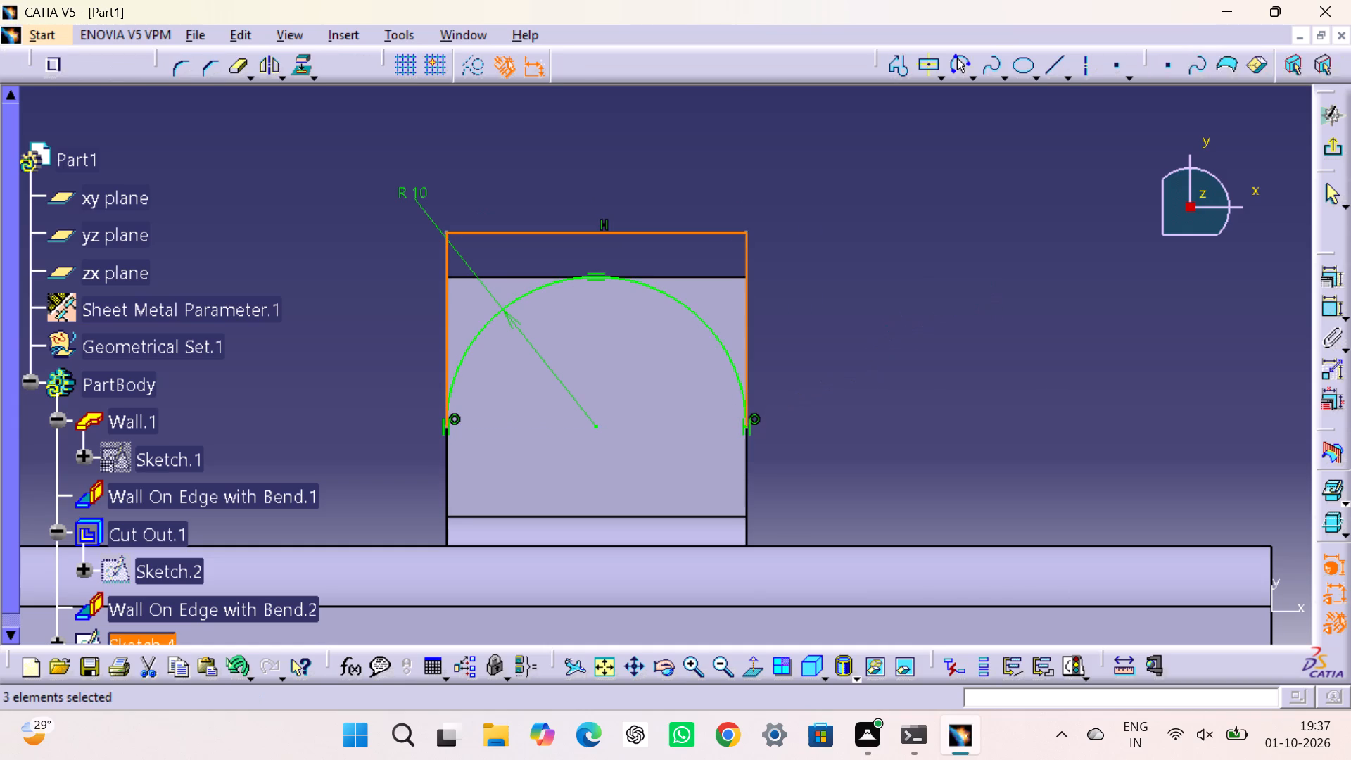
key(Escape)
click(1015, 324)
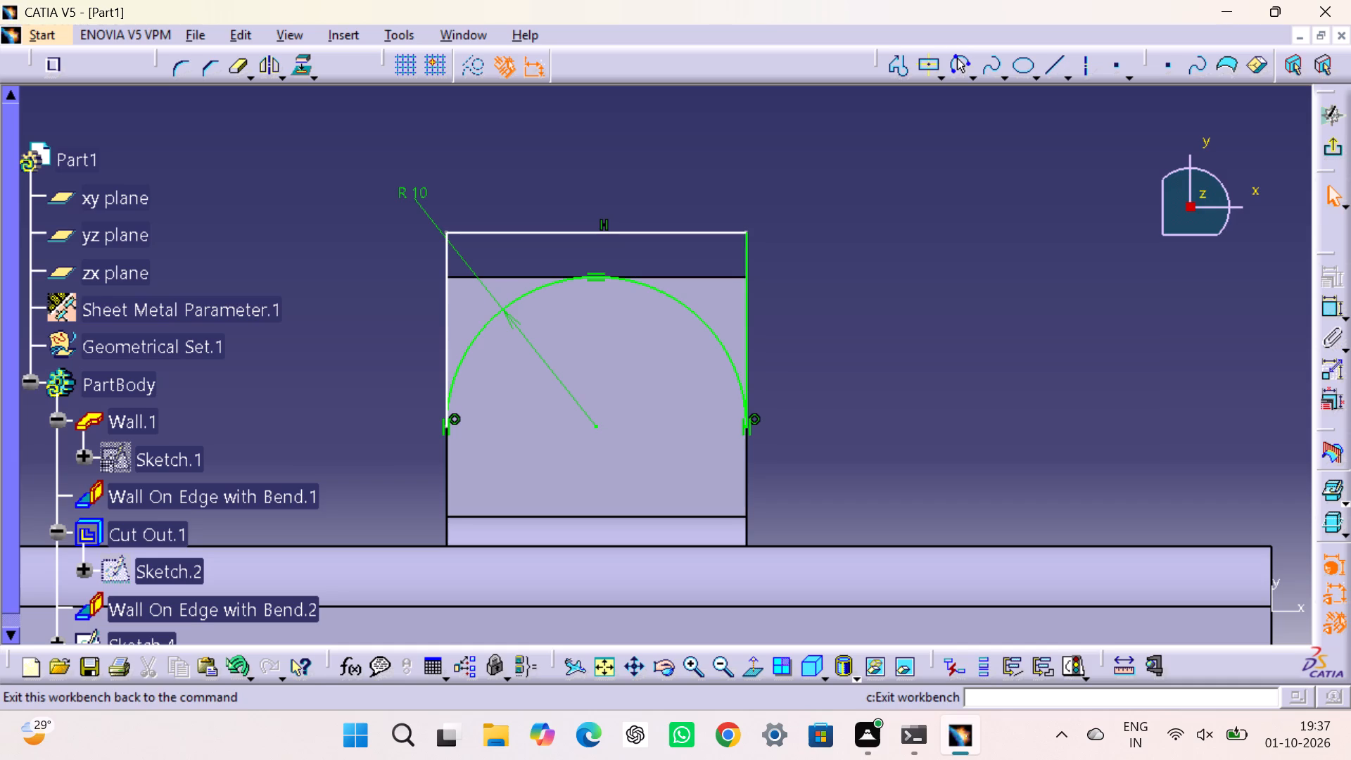
Draw a circle centred on the arc's centre and set its diameter to 10 mm.
click(972, 72)
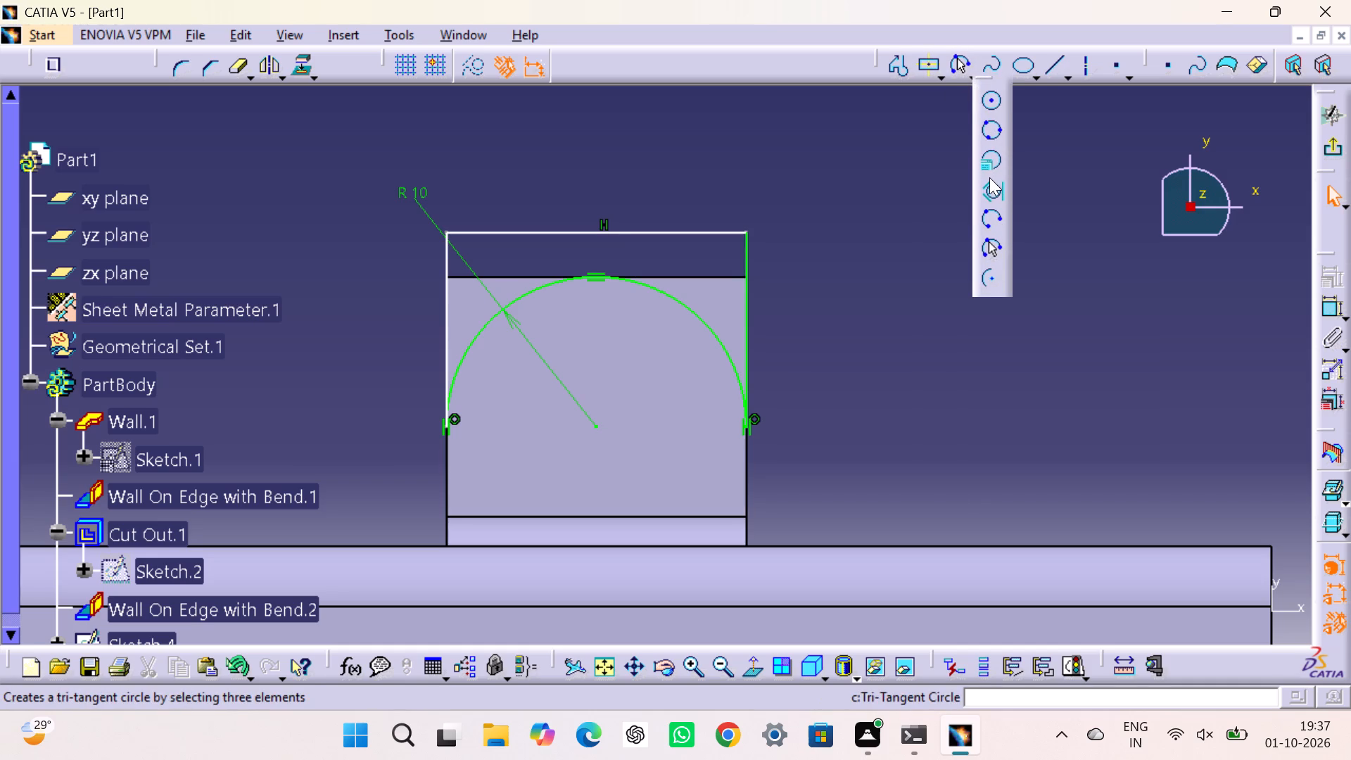
click(994, 99)
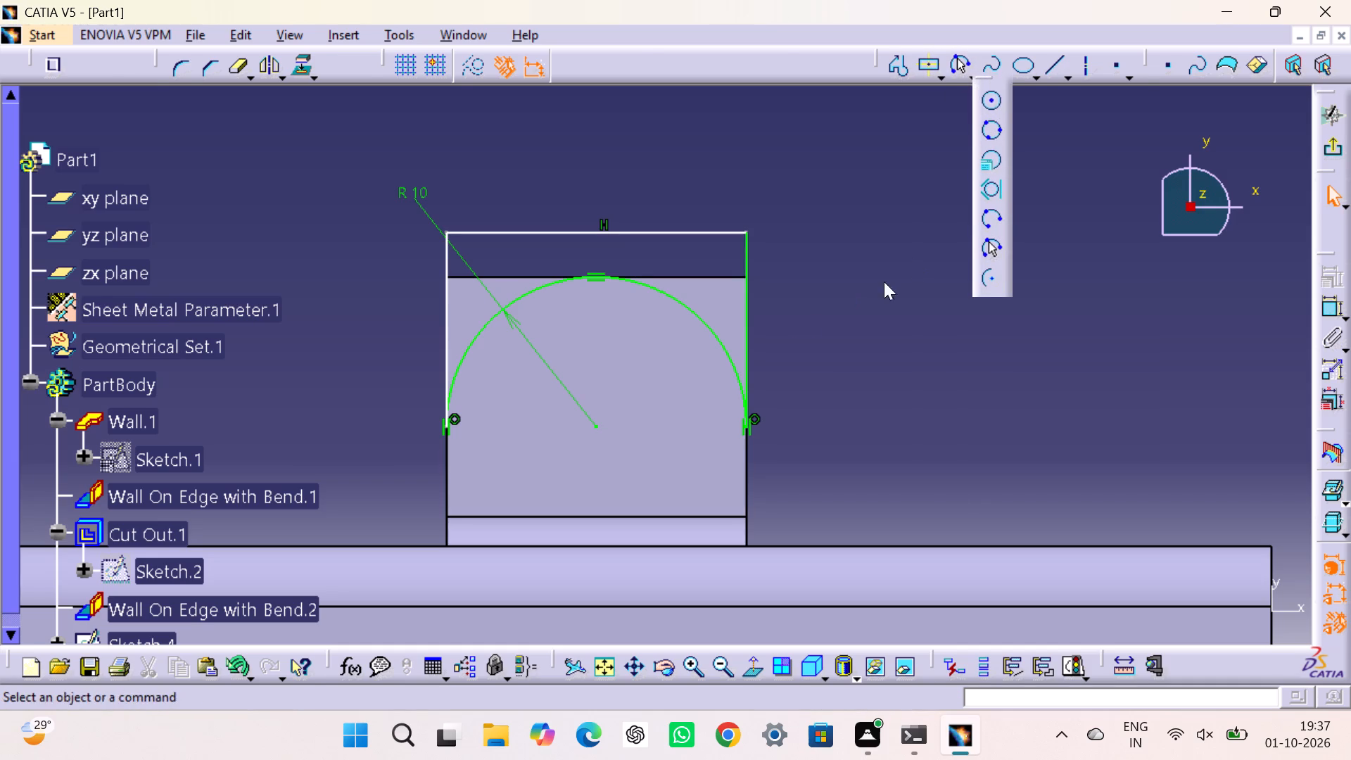
click(595, 425)
click(654, 478)
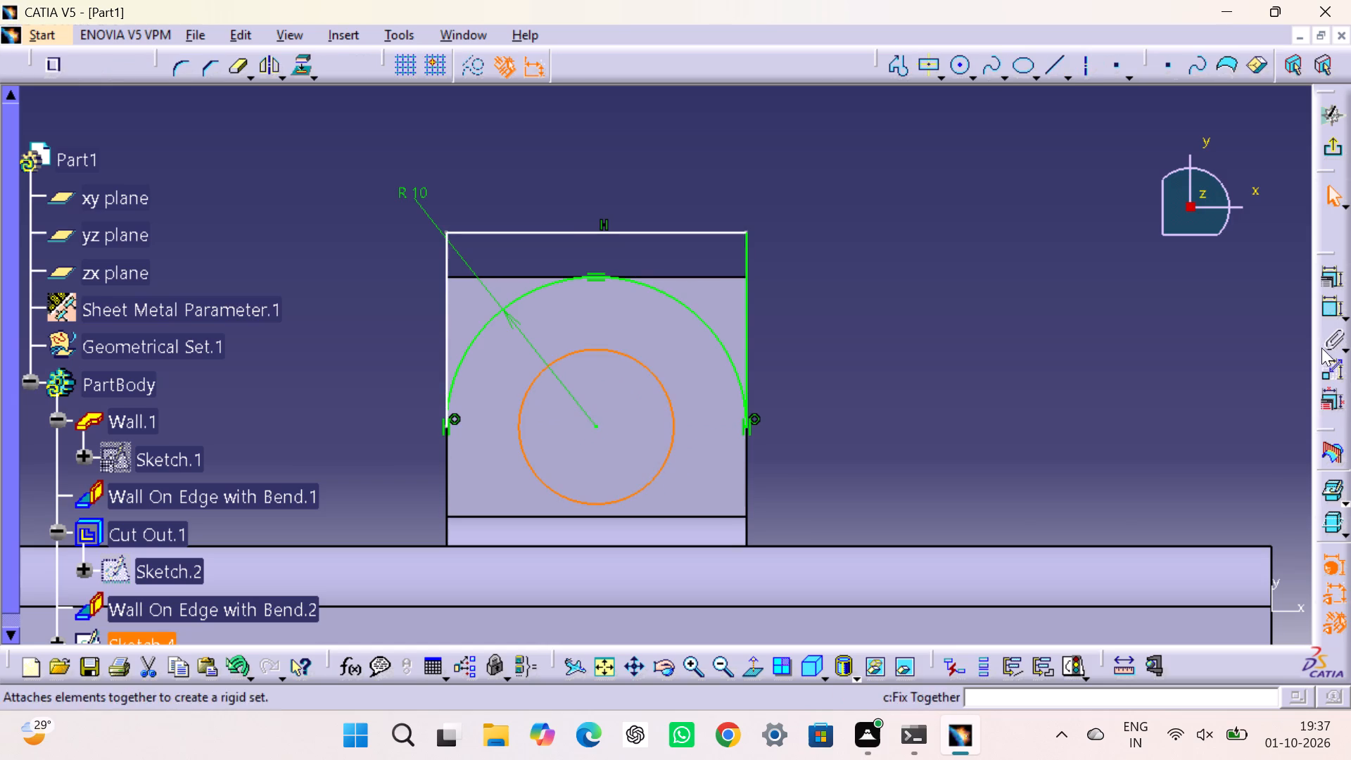
click(1331, 302)
click(1027, 308)
double_click(1027, 303)
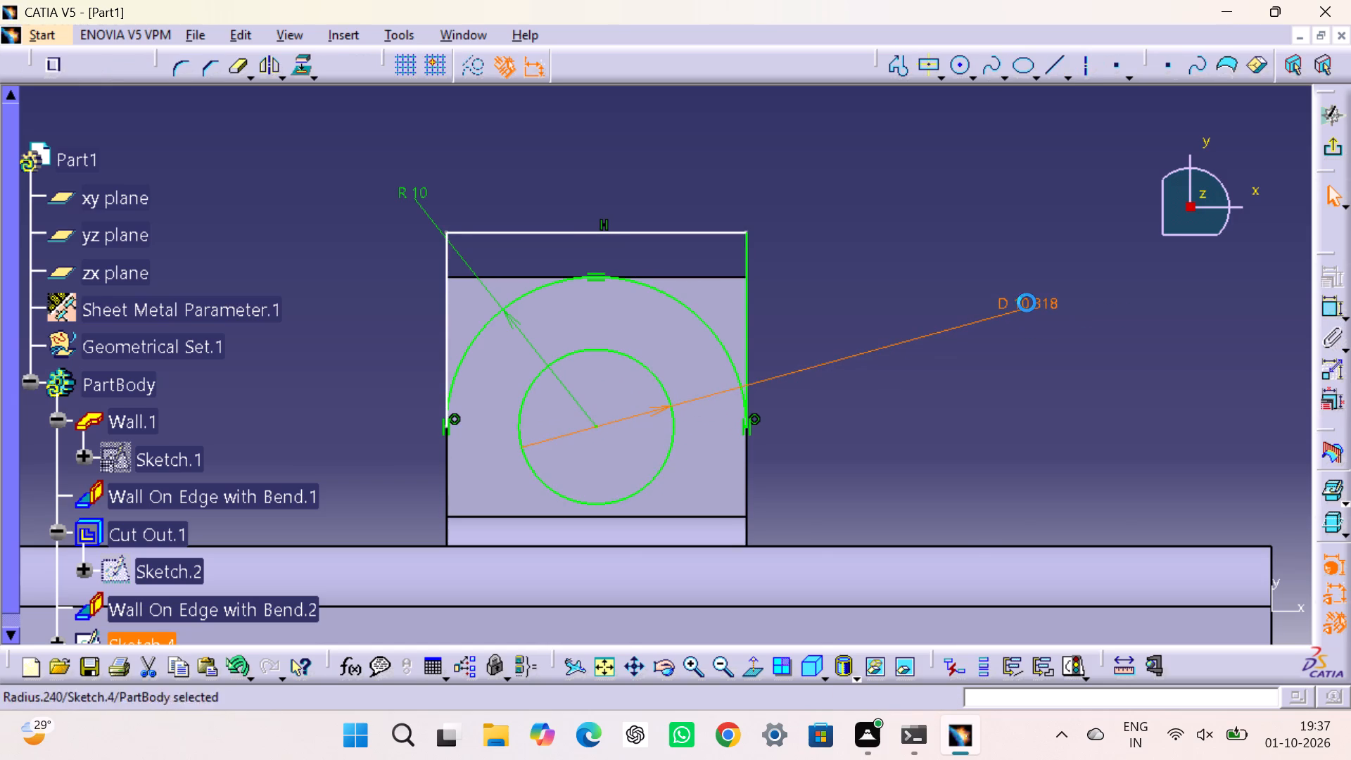
text(10)
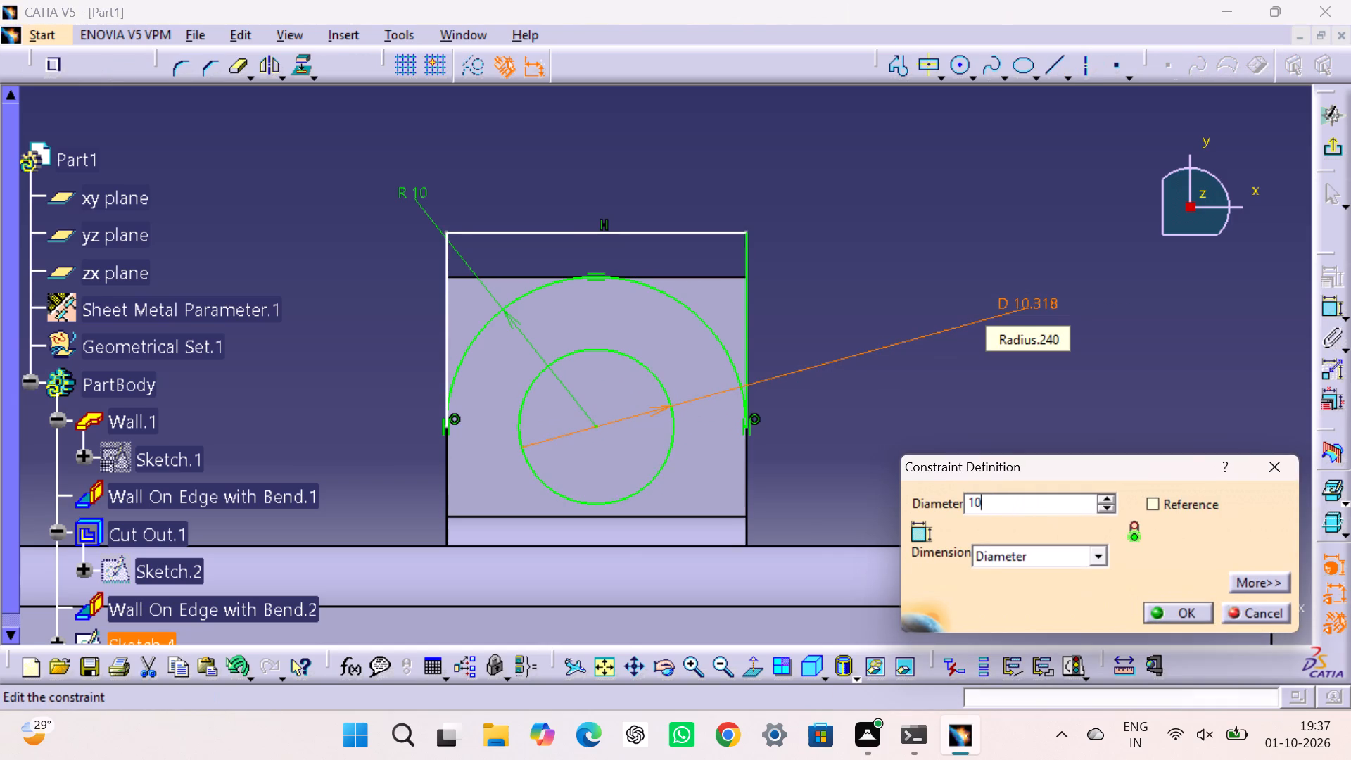
key(Return)
click(1008, 246)
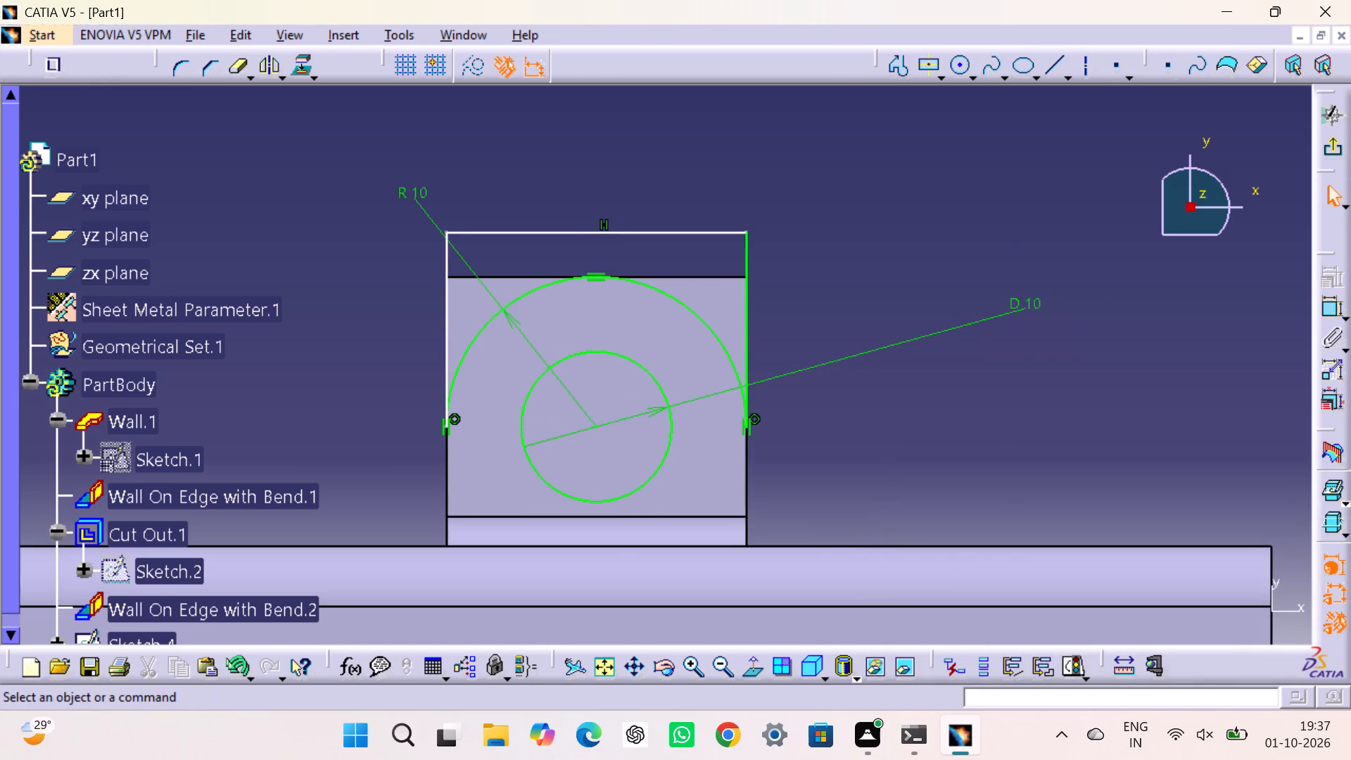
Exit the sketch and use it to make a Sheetmetal standard cutout 8 mm deep in the tab.
click(1336, 148)
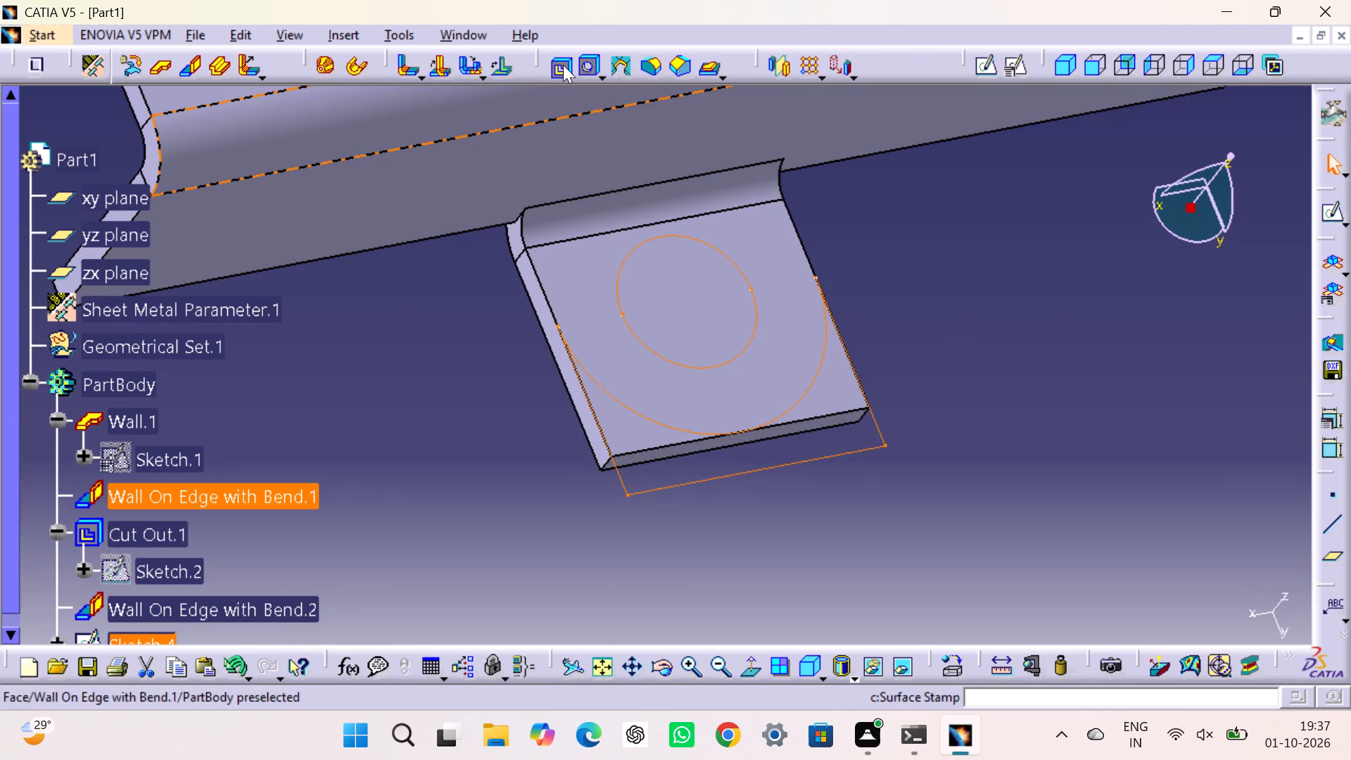
click(563, 65)
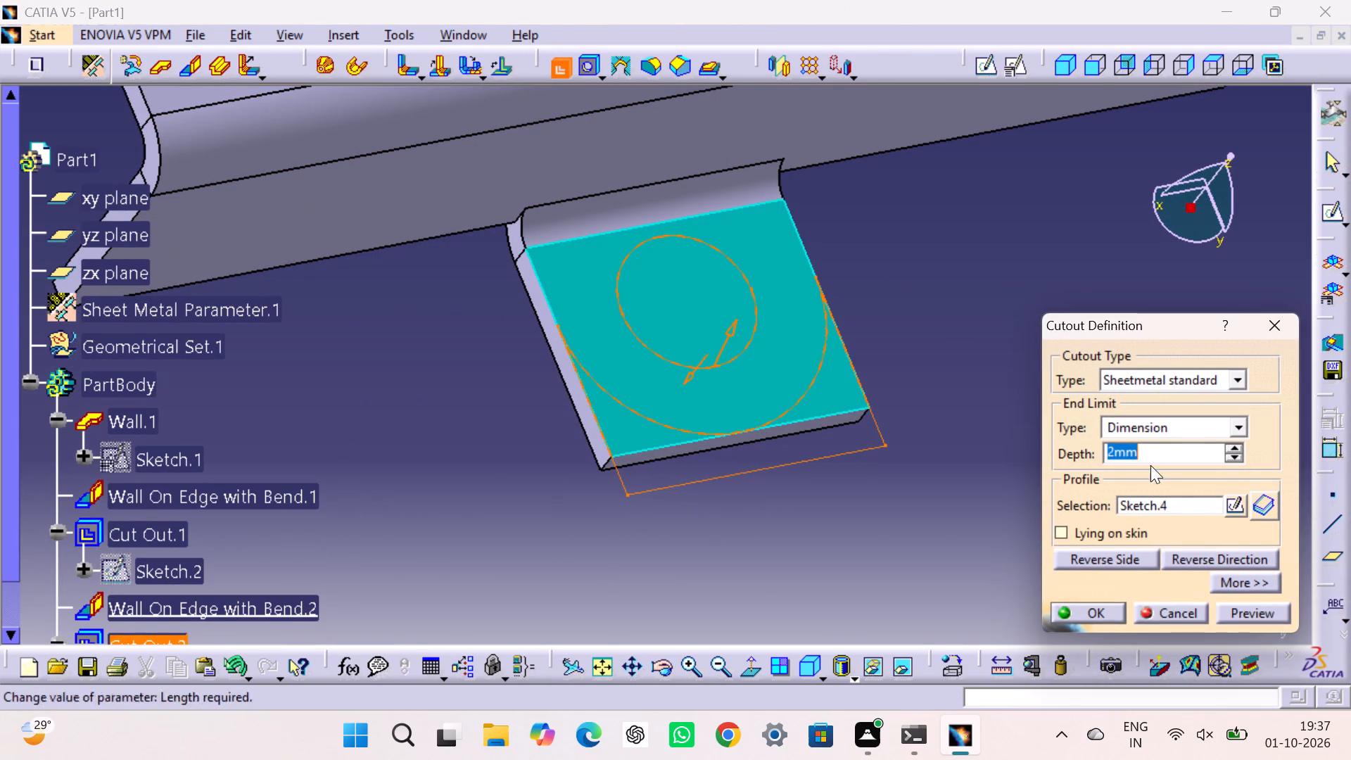
double_click(1234, 445)
click(1234, 445)
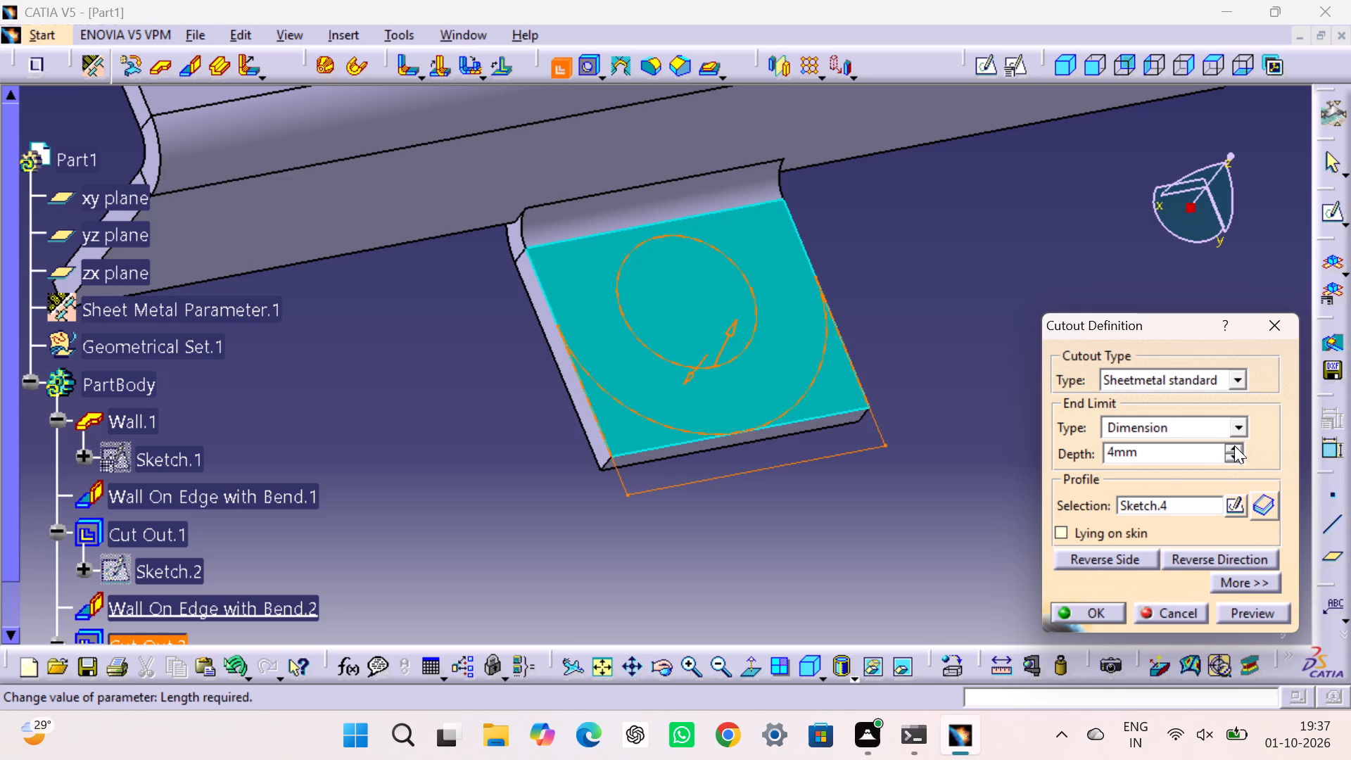
double_click(1234, 445)
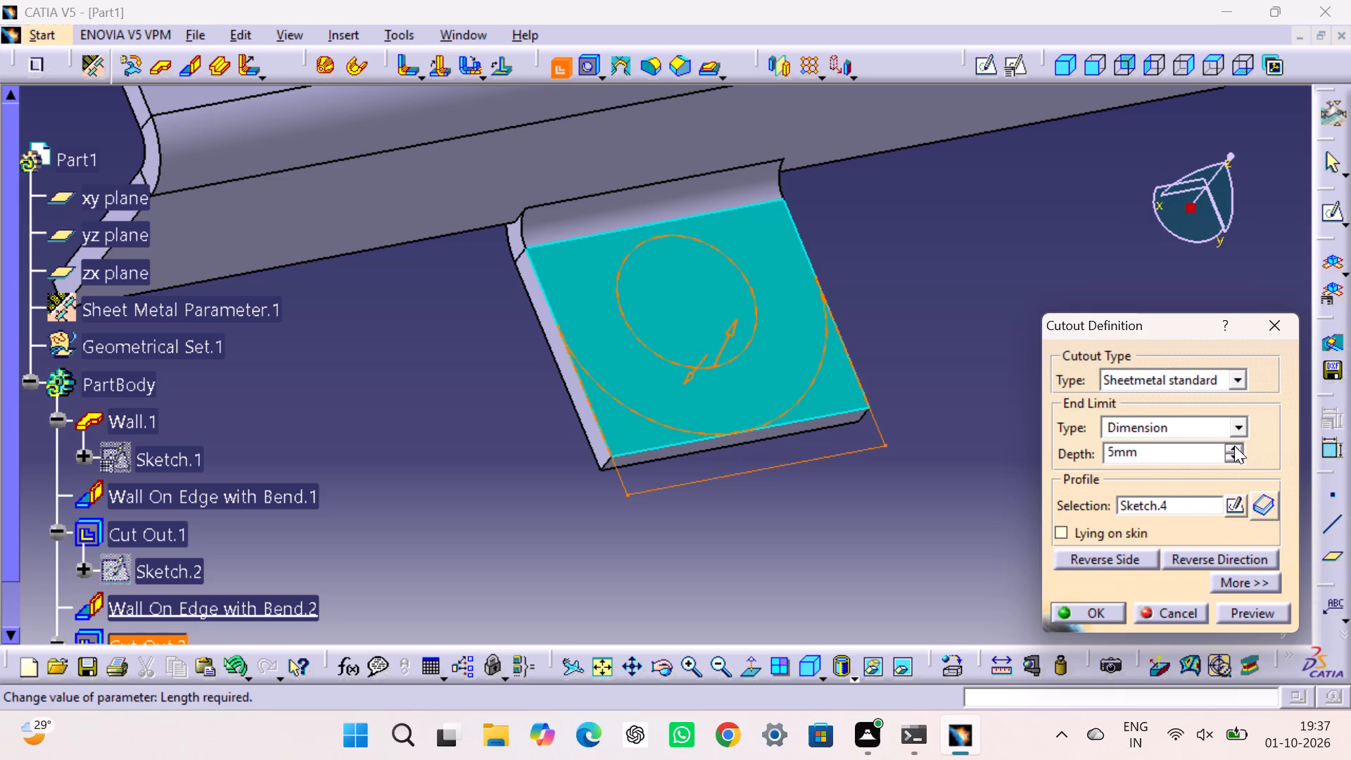
triple_click(1234, 445)
double_click(1234, 445)
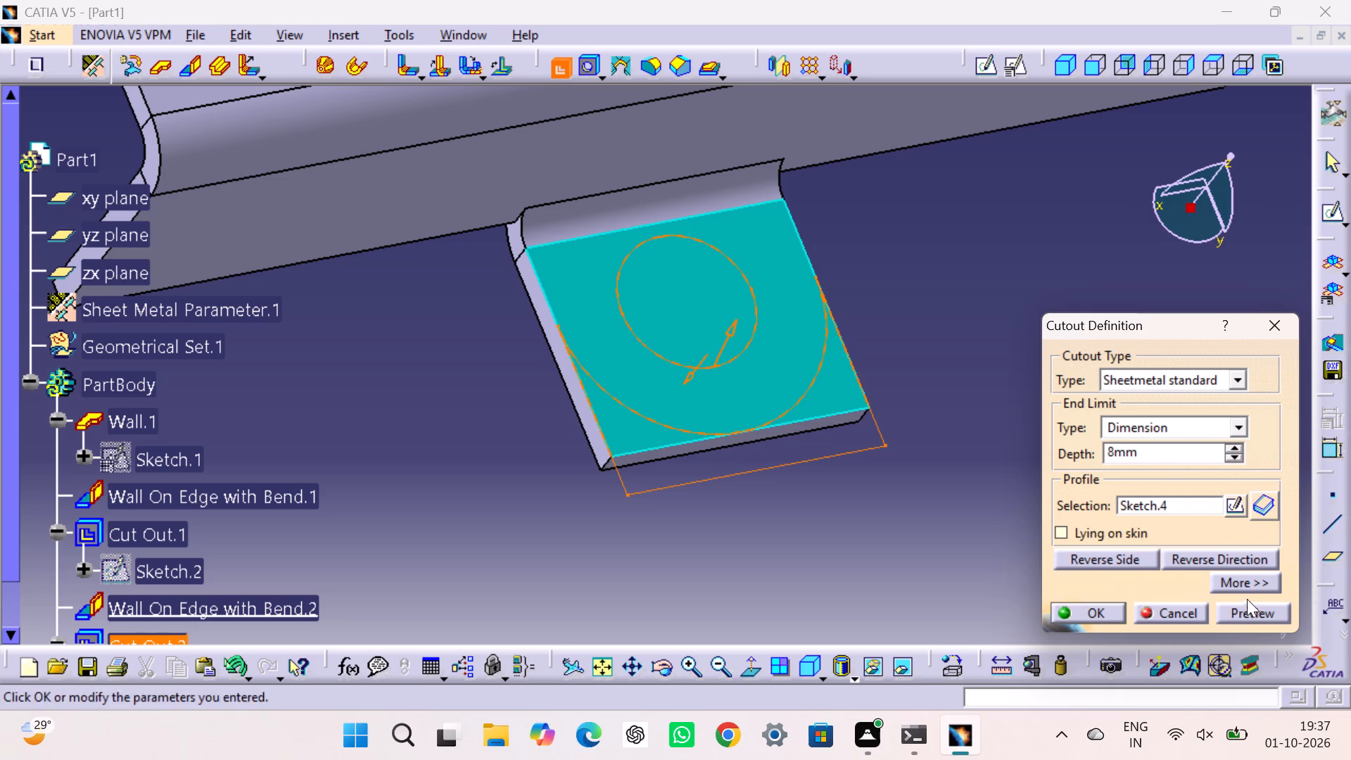
click(1247, 607)
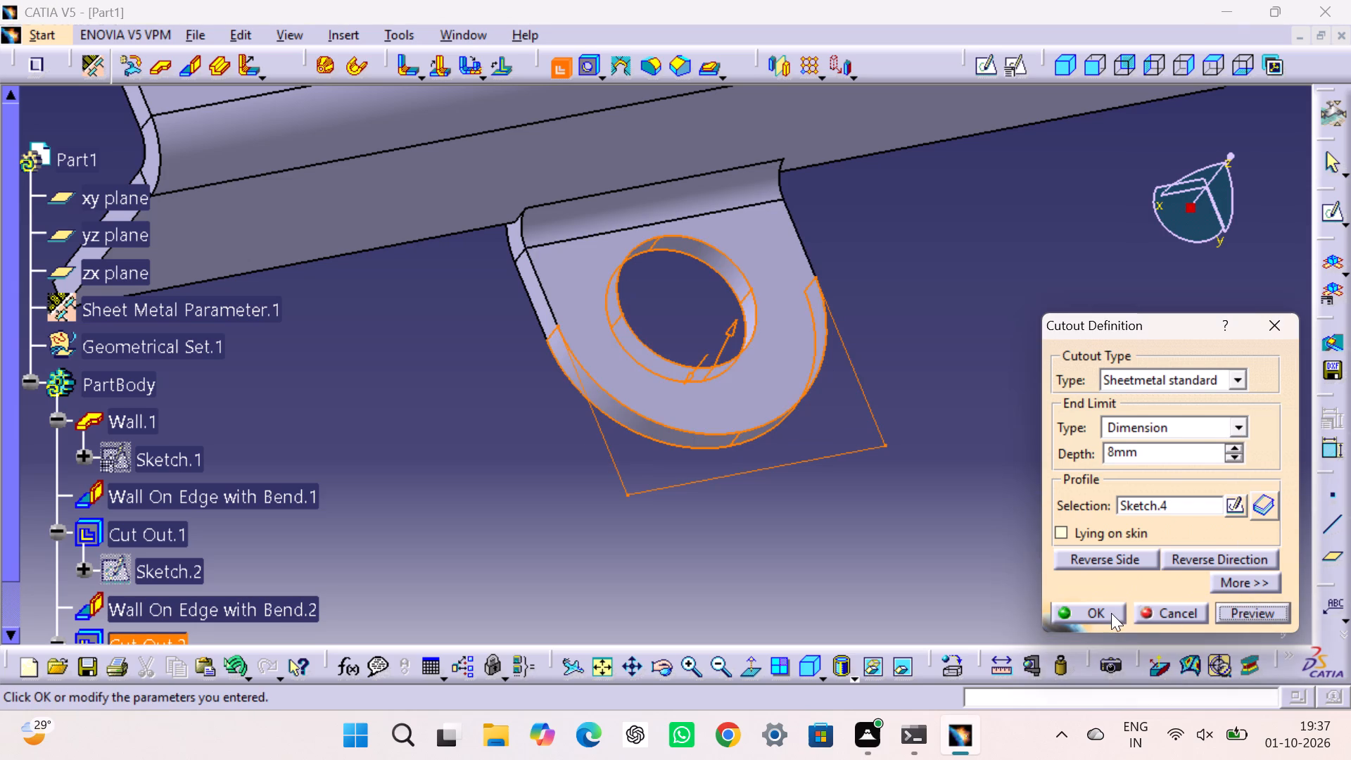
click(1110, 613)
click(1020, 397)
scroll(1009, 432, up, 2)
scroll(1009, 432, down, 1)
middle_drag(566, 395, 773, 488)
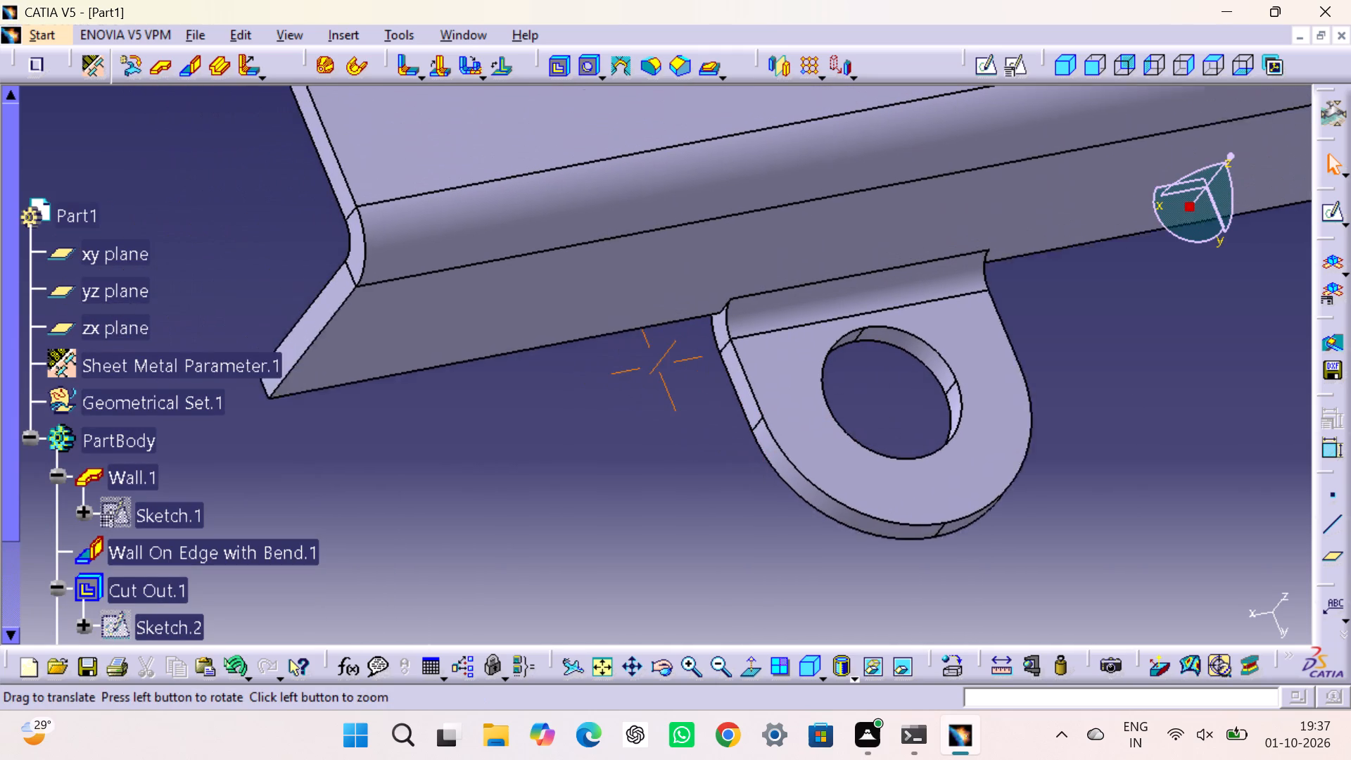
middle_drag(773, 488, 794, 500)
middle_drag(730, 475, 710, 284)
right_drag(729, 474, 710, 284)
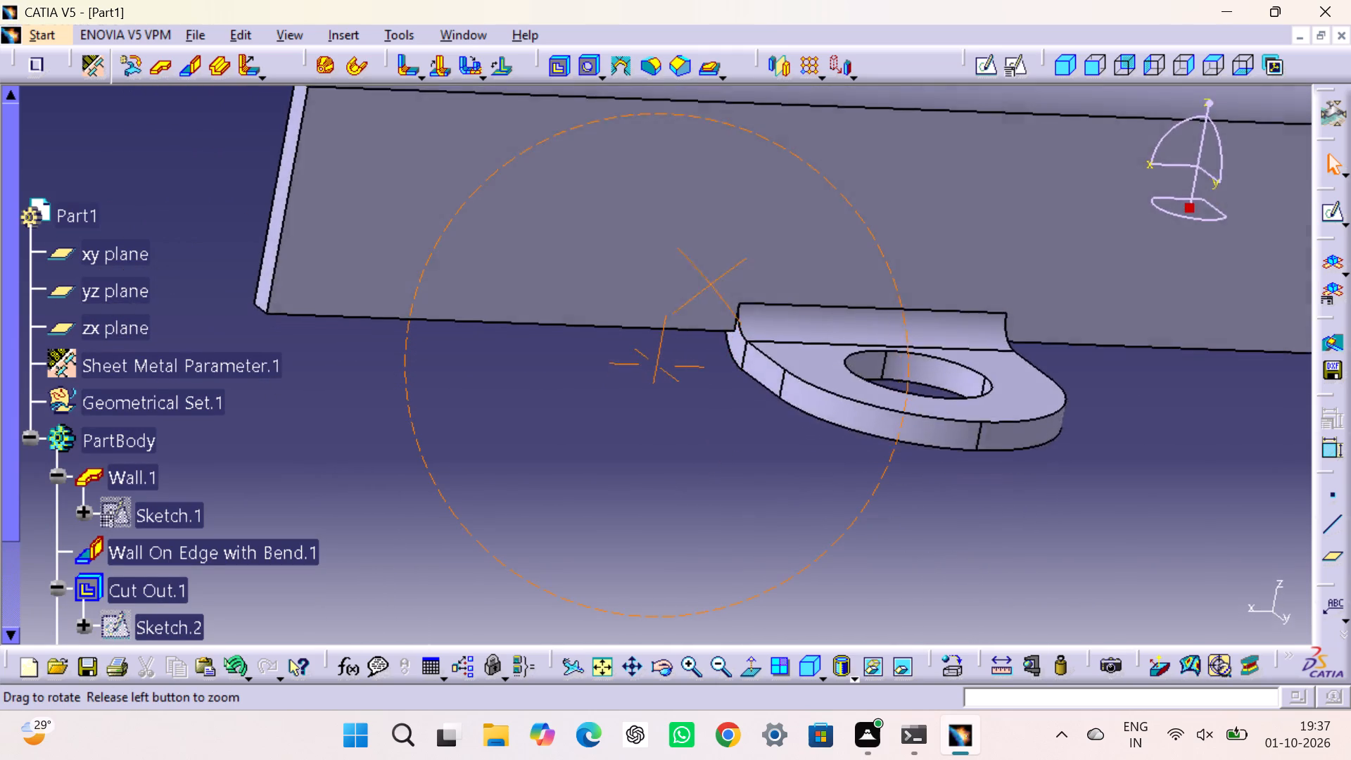
Set the sheet metal default bend radius to 1 mm.
middle_drag(710, 284, 623, 291)
right_drag(710, 284, 623, 291)
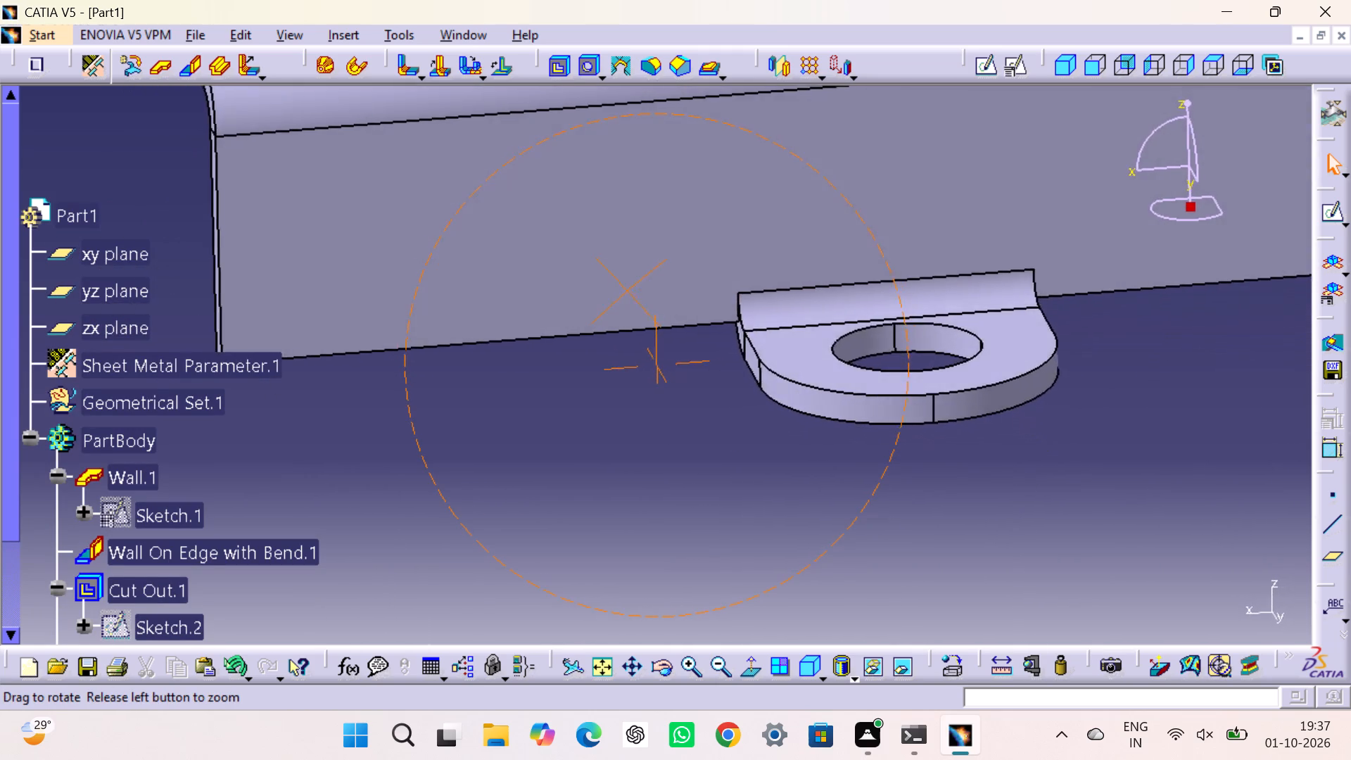
right_drag(623, 291, 687, 298)
middle_drag(623, 291, 687, 298)
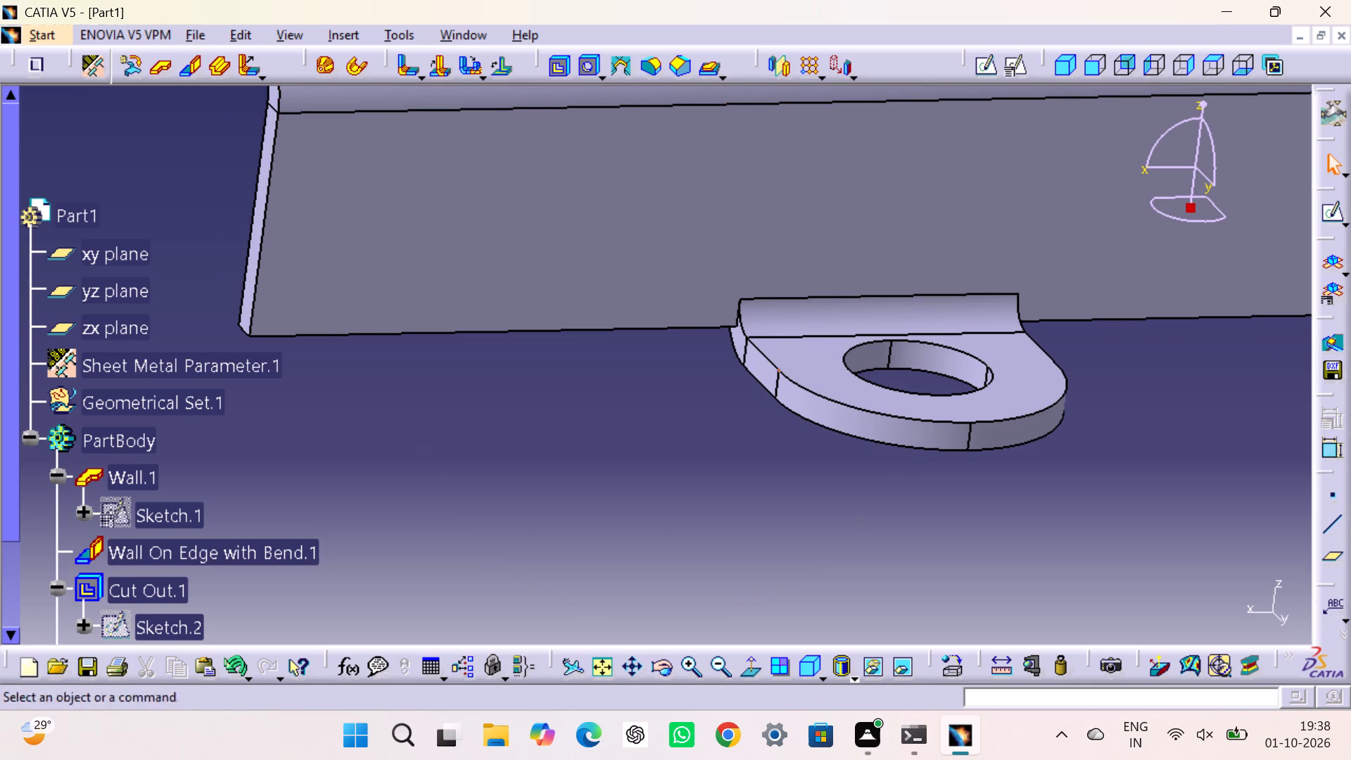
click(94, 62)
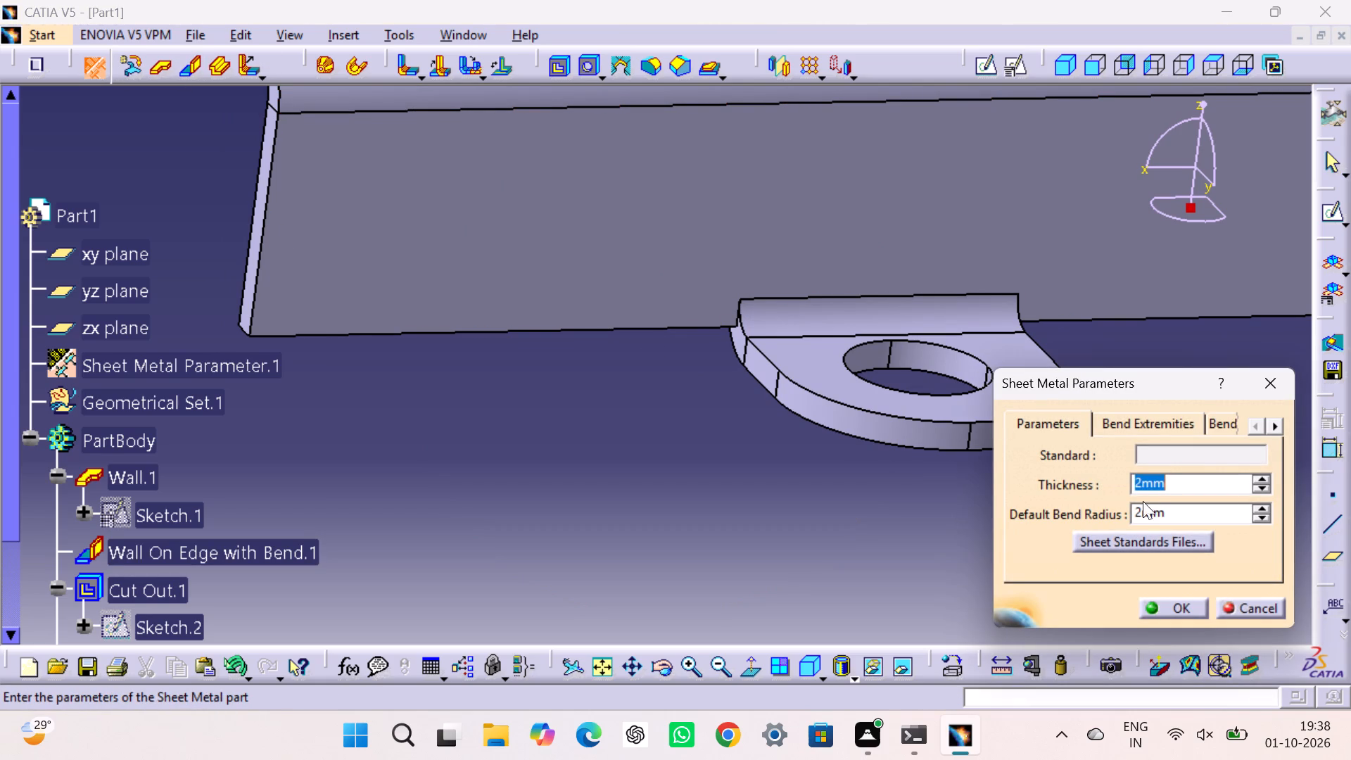
double_click(1177, 519)
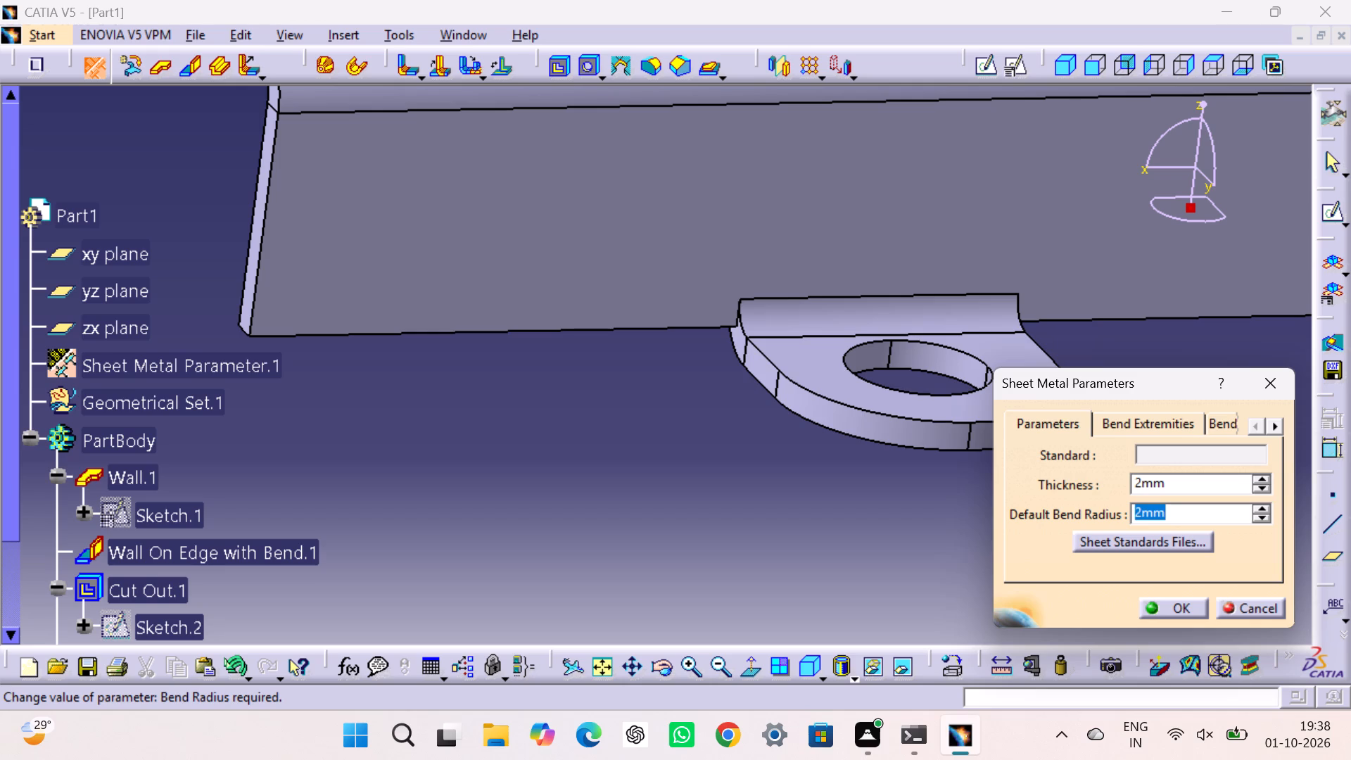
key(1)
key(Return)
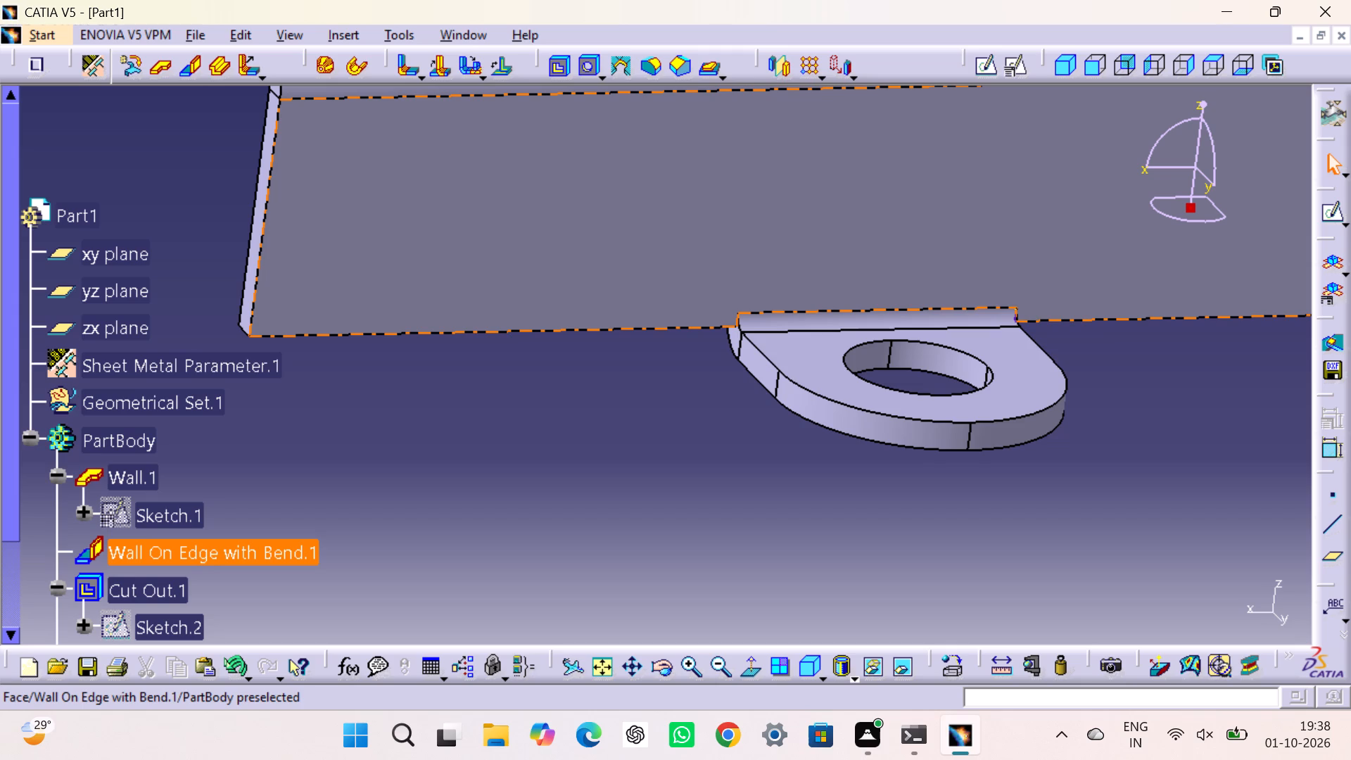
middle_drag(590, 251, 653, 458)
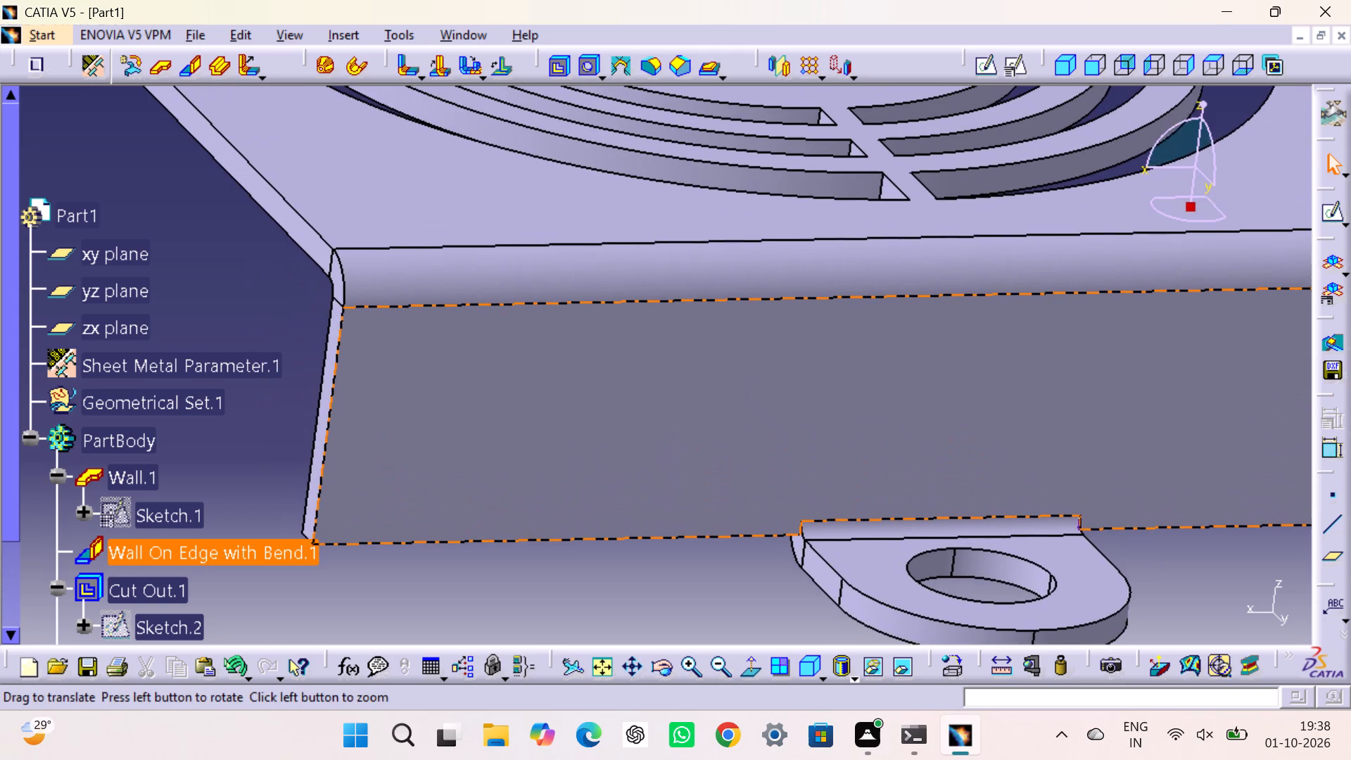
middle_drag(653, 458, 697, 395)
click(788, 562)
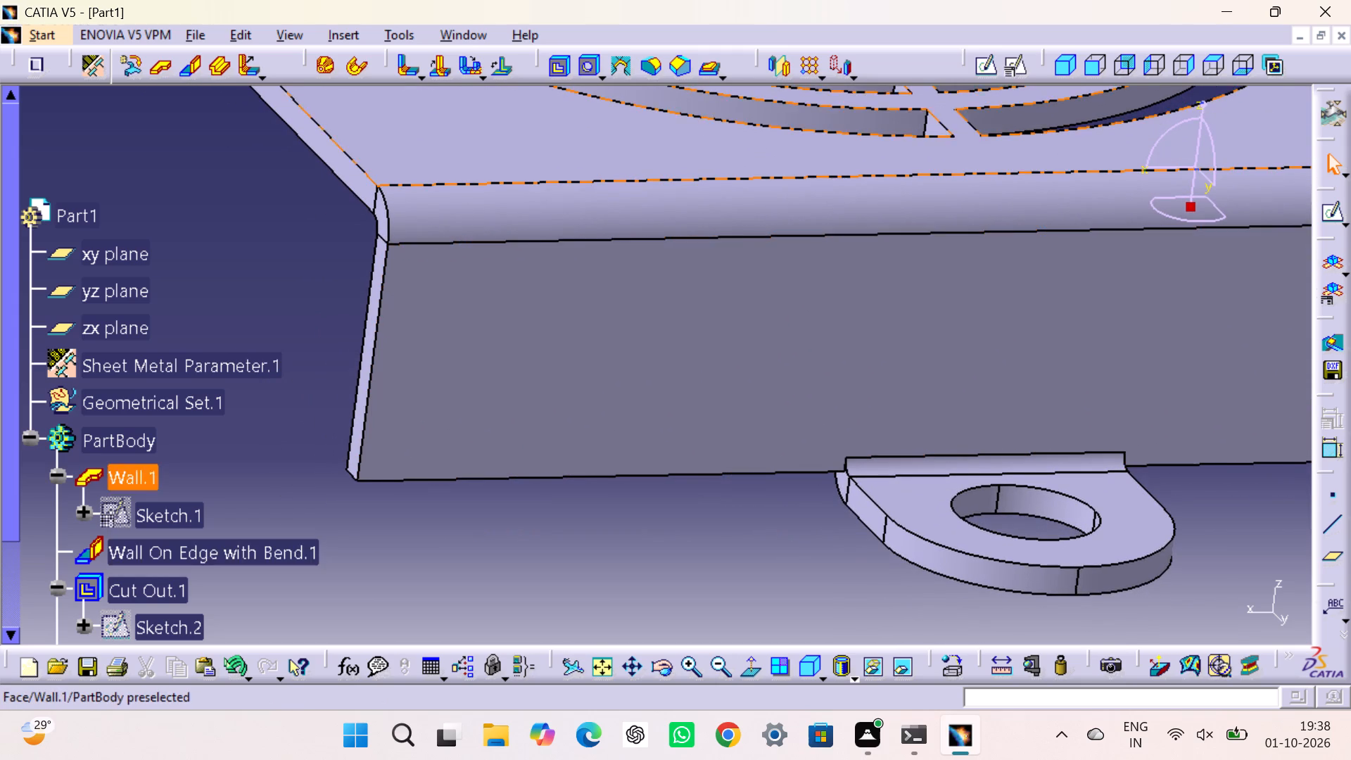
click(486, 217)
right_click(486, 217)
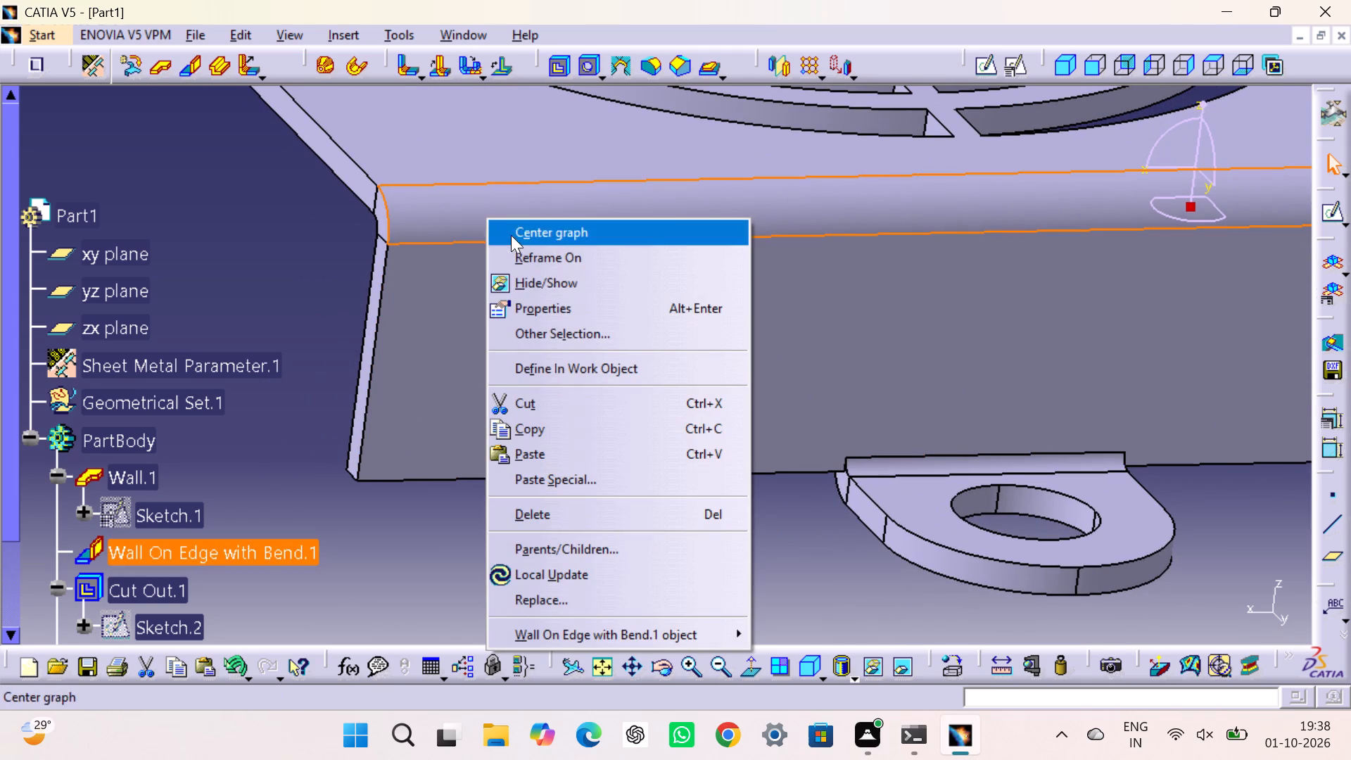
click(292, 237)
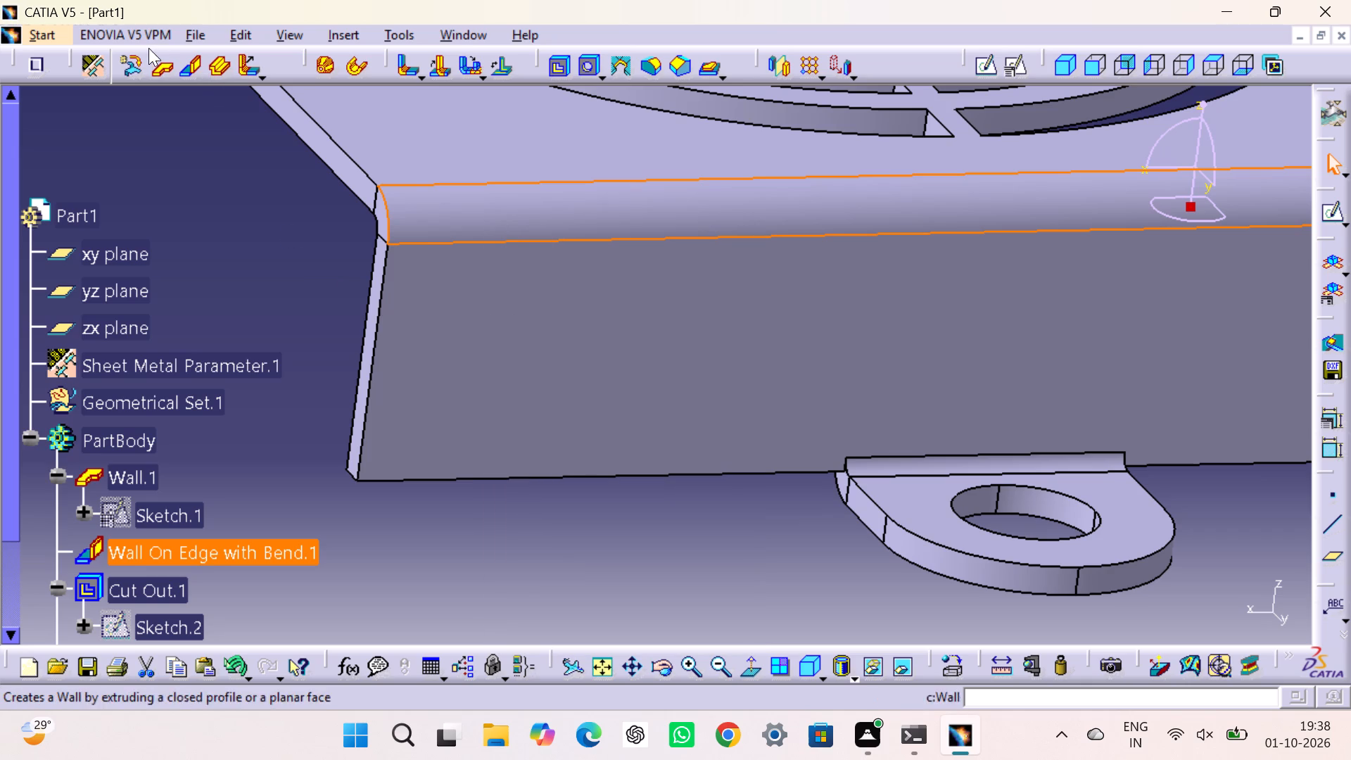
Set the sheet metal thickness to 1 mm.
click(93, 66)
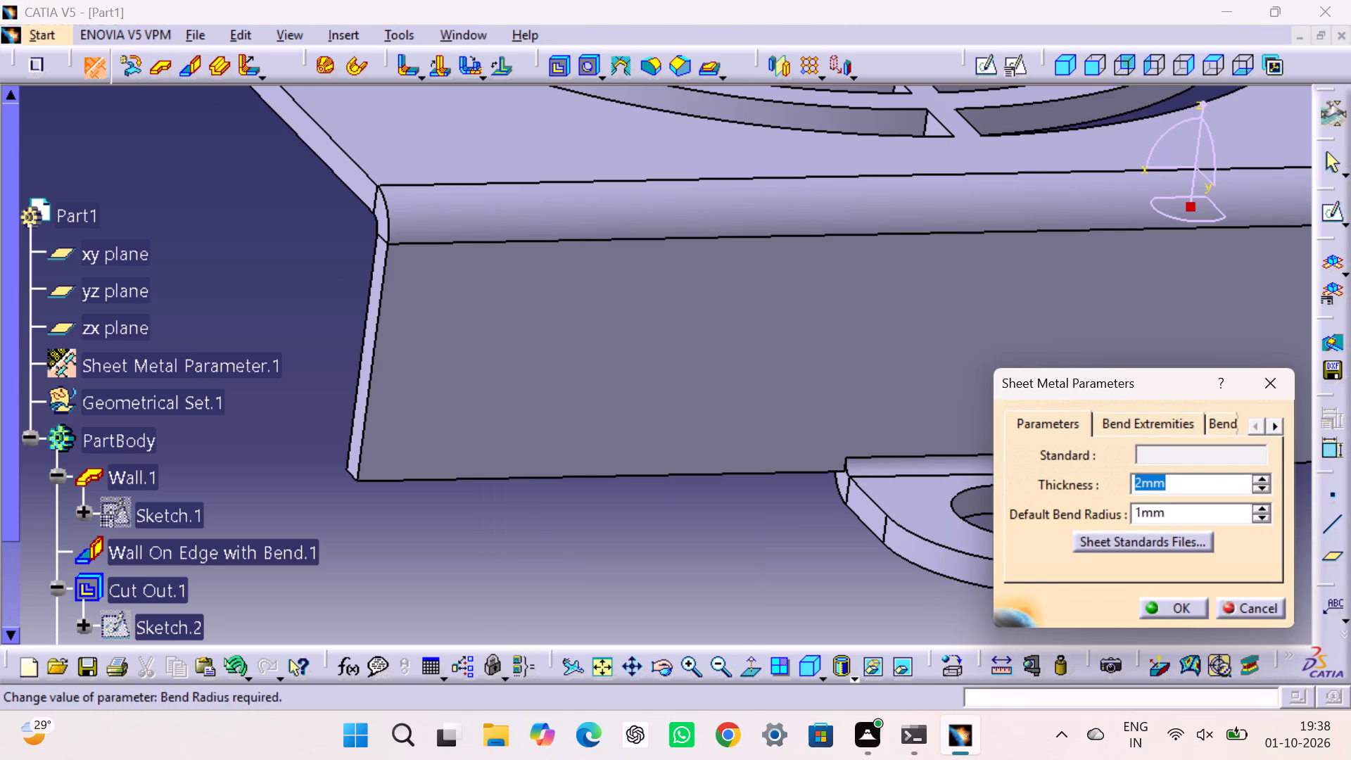
key(1)
key(Return)
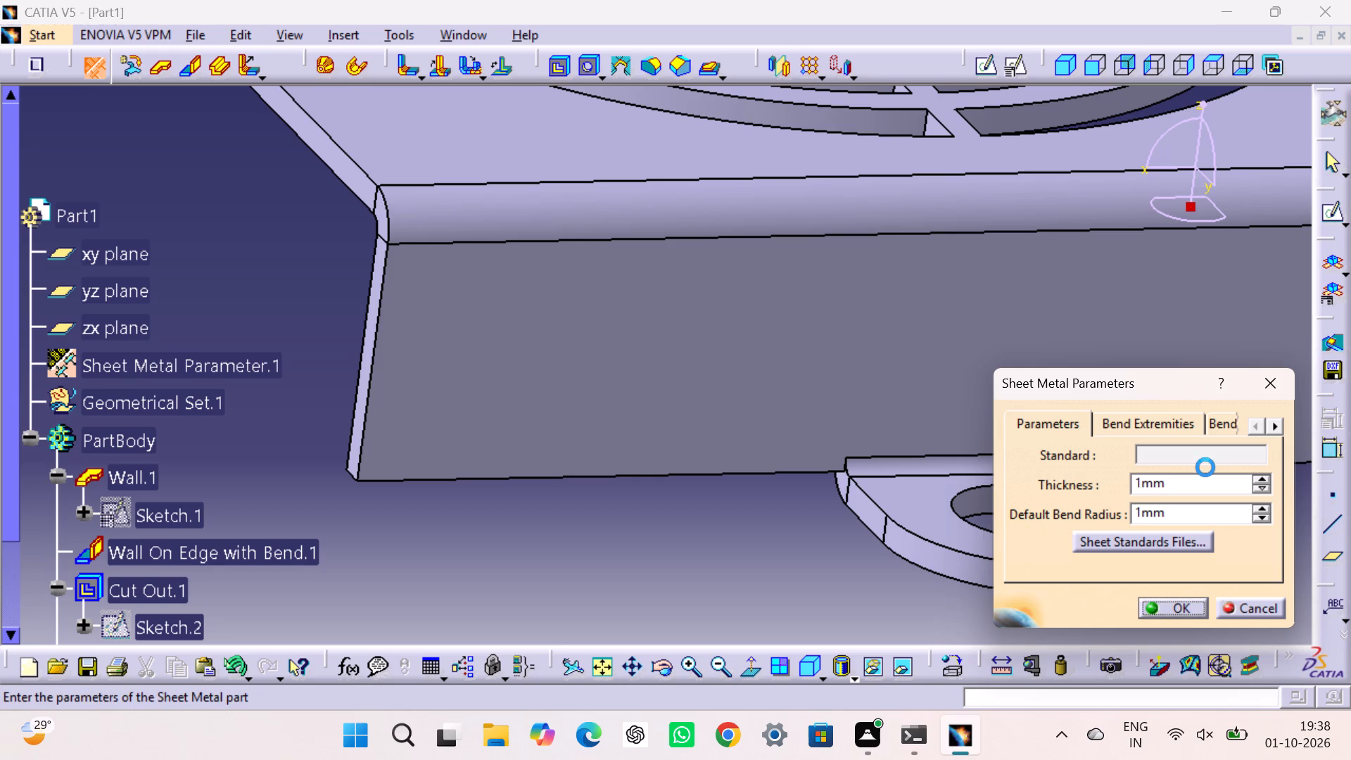
drag(575, 601, 578, 594)
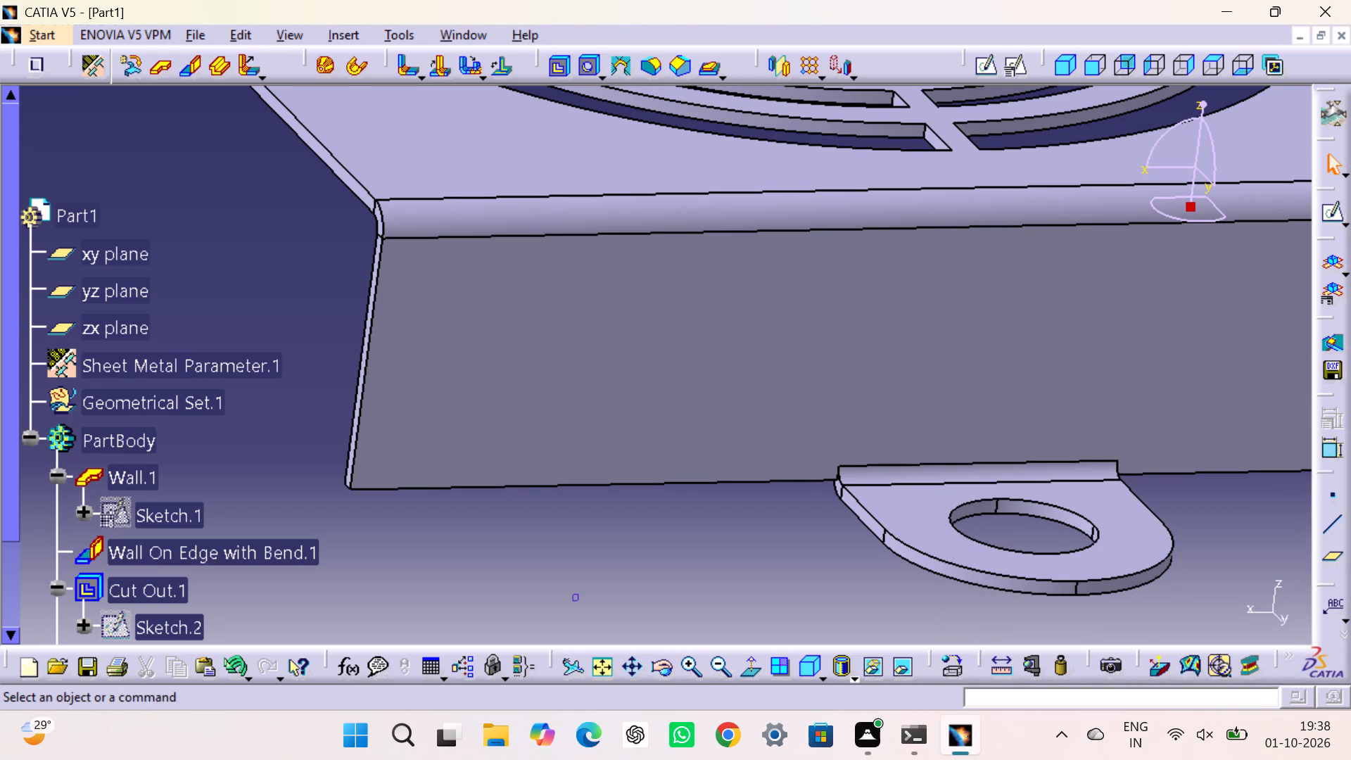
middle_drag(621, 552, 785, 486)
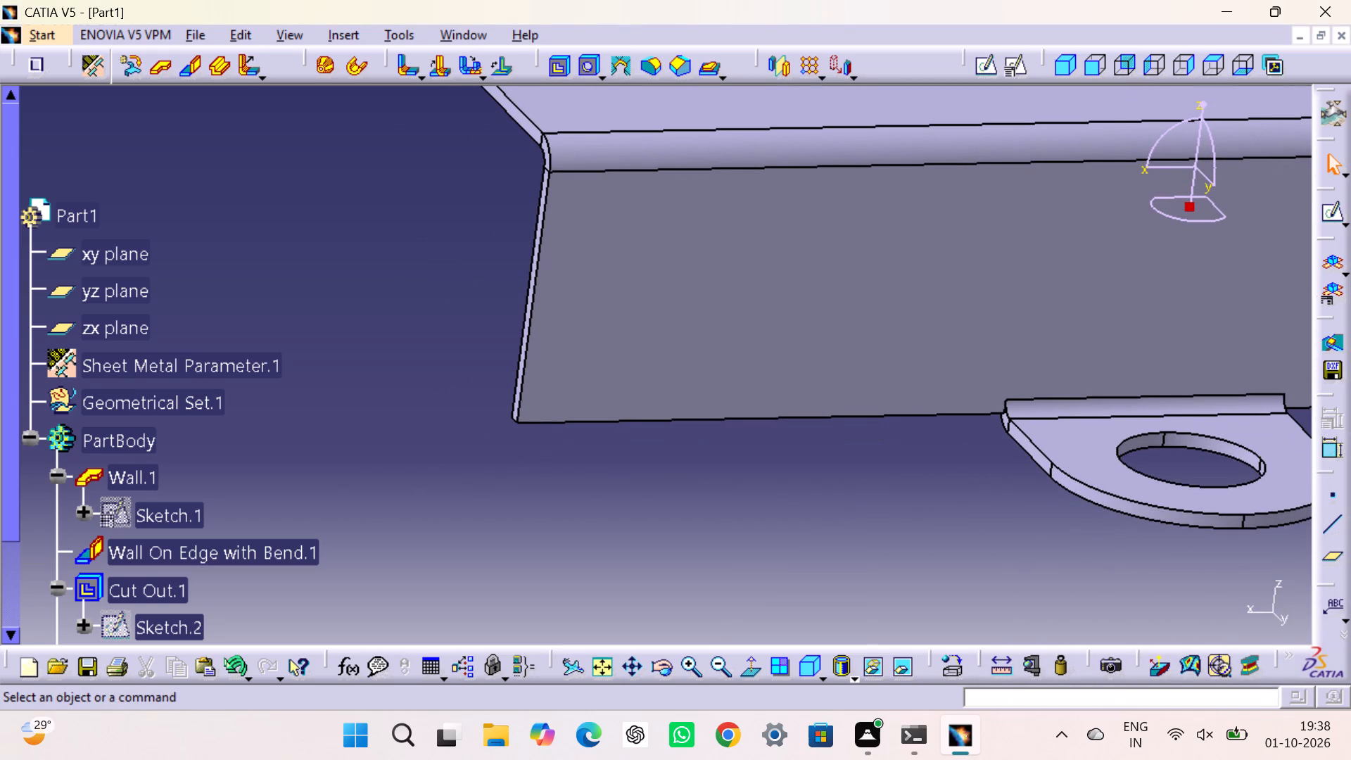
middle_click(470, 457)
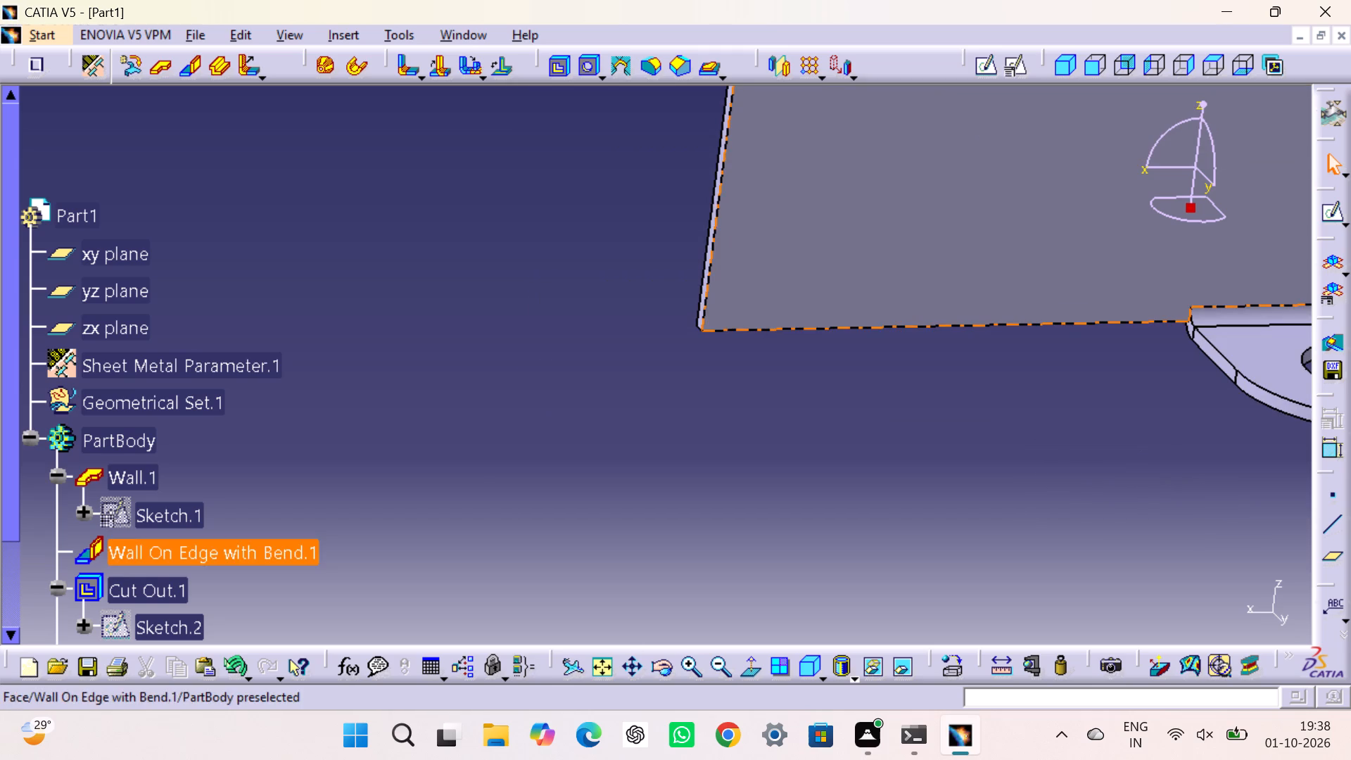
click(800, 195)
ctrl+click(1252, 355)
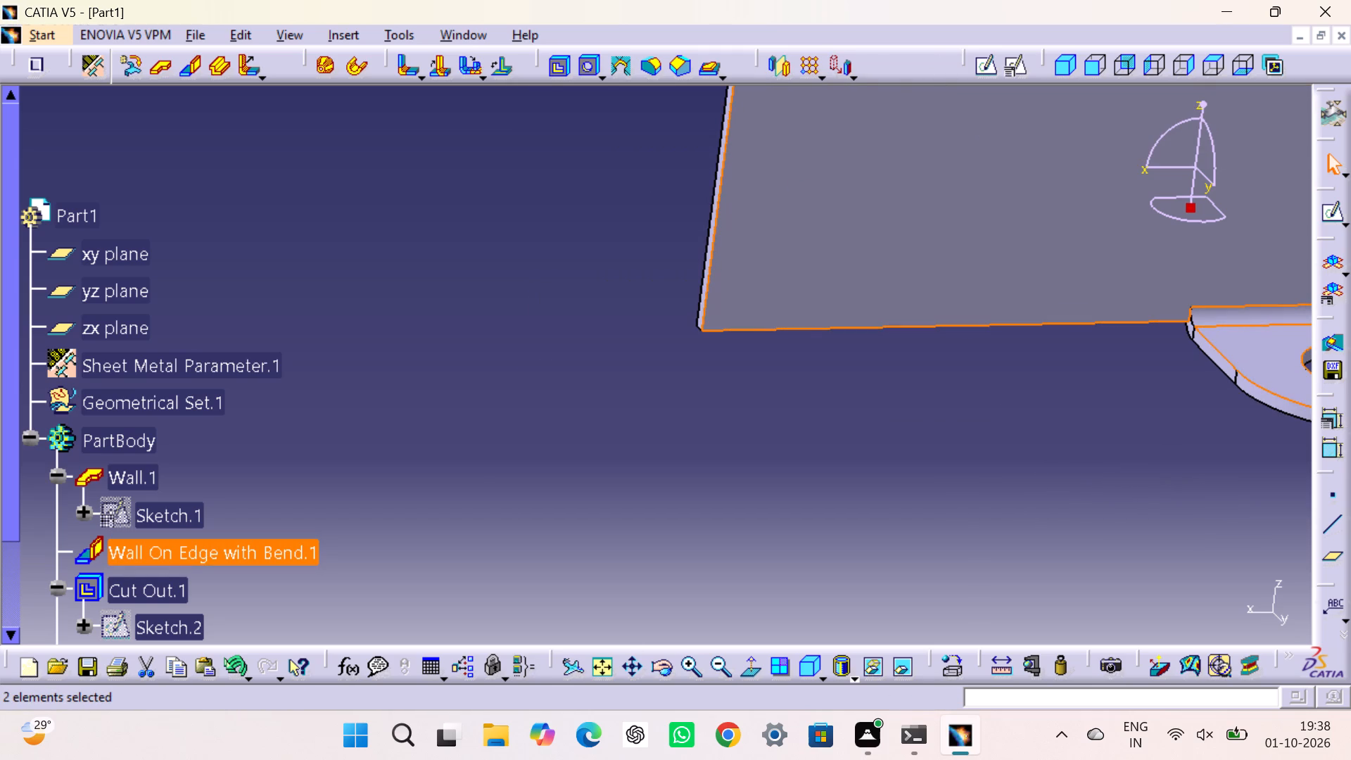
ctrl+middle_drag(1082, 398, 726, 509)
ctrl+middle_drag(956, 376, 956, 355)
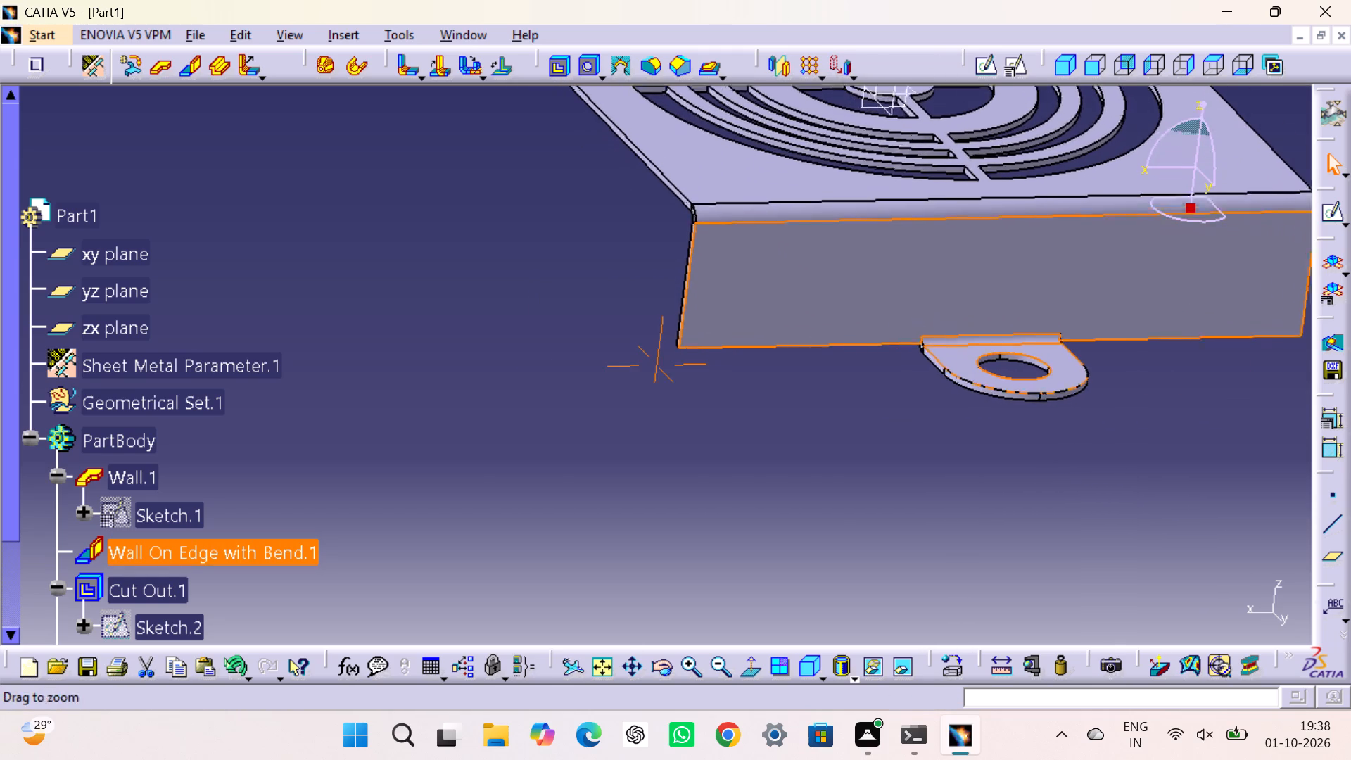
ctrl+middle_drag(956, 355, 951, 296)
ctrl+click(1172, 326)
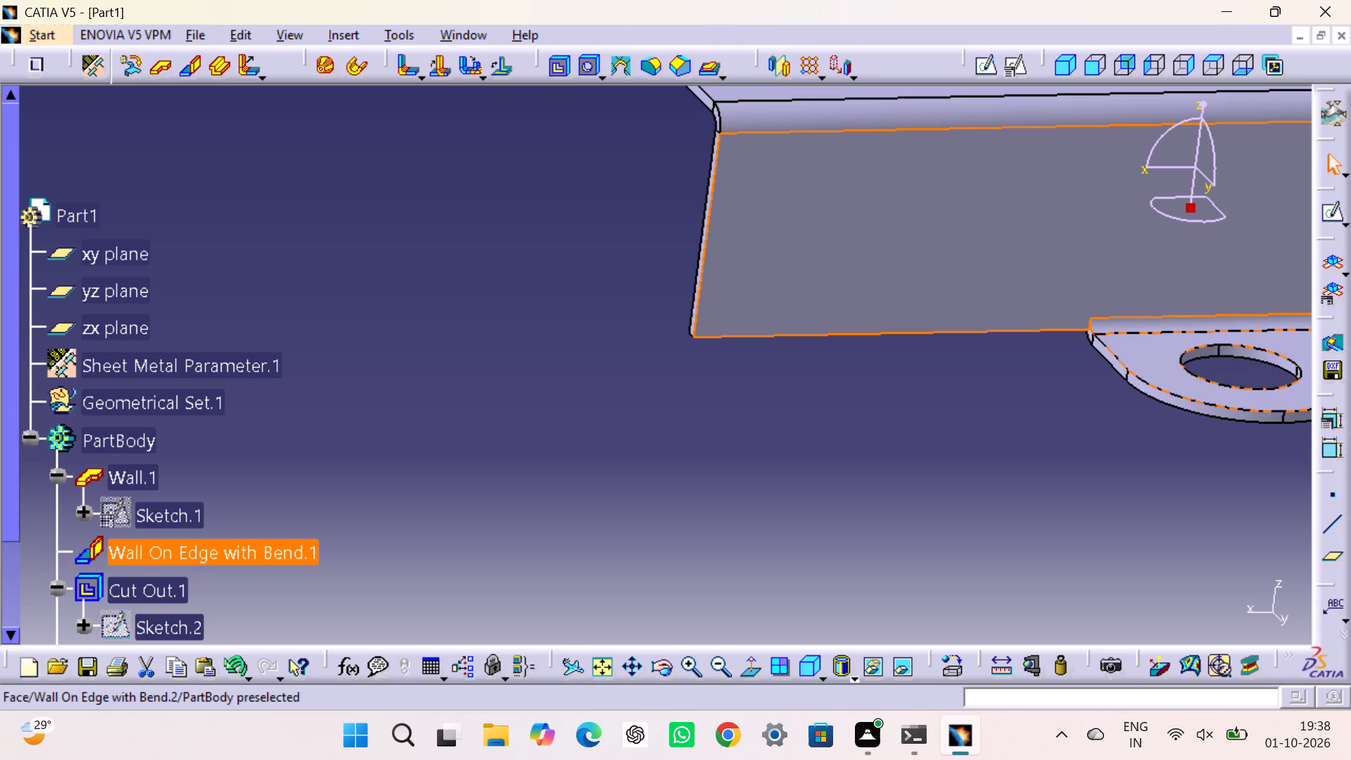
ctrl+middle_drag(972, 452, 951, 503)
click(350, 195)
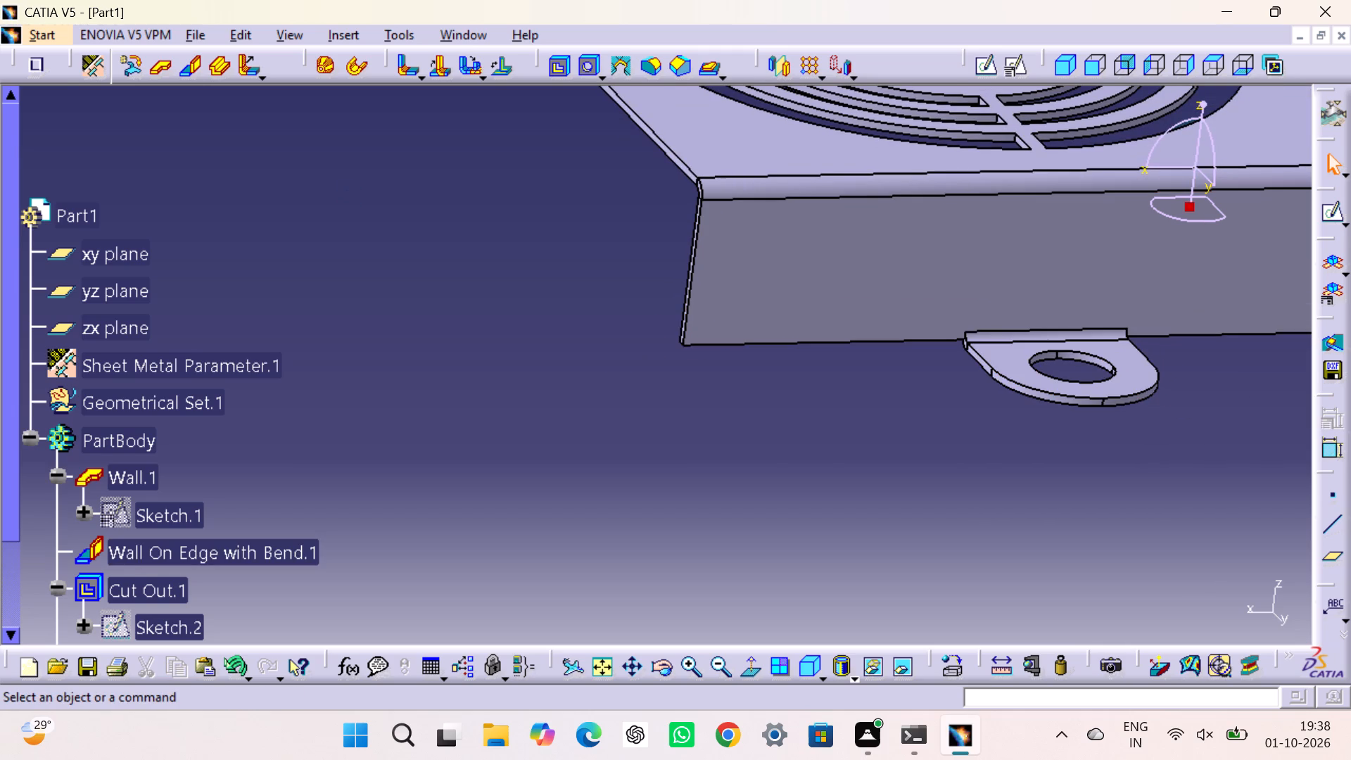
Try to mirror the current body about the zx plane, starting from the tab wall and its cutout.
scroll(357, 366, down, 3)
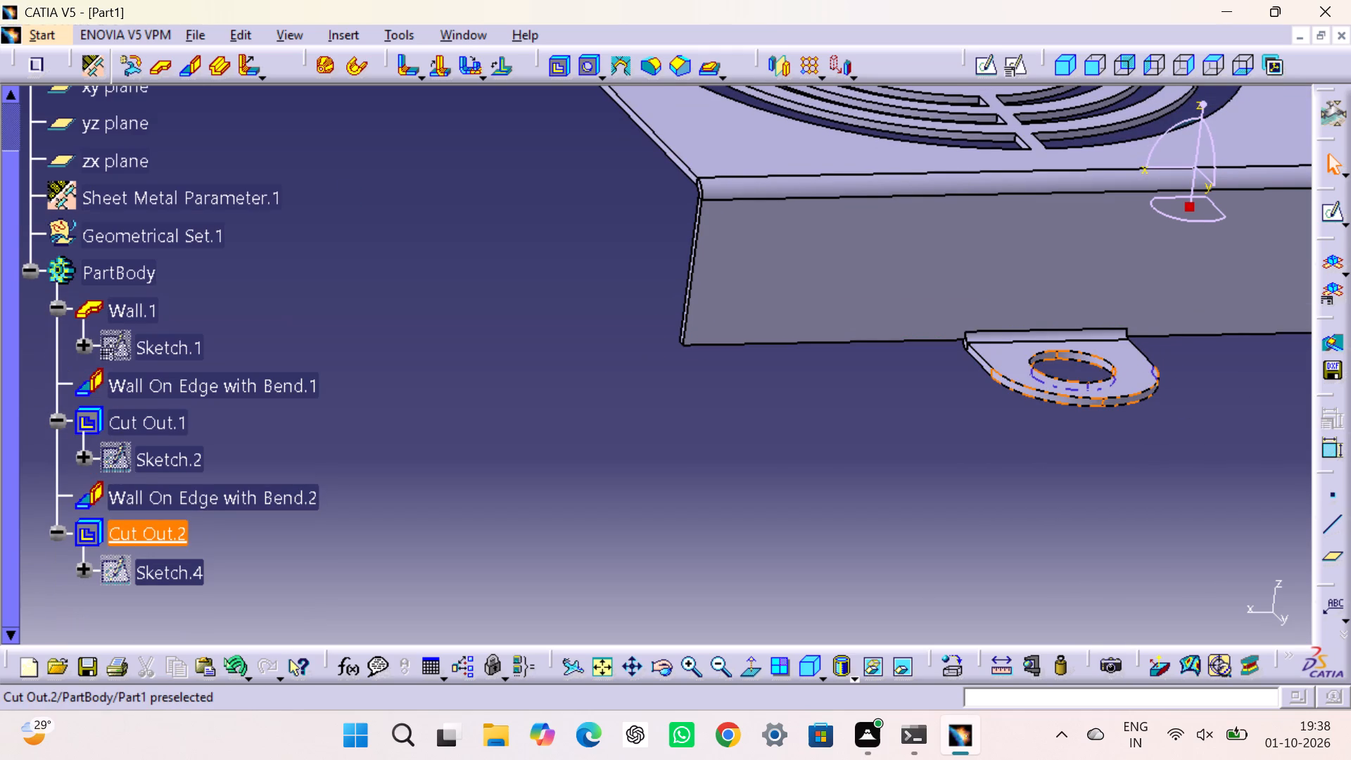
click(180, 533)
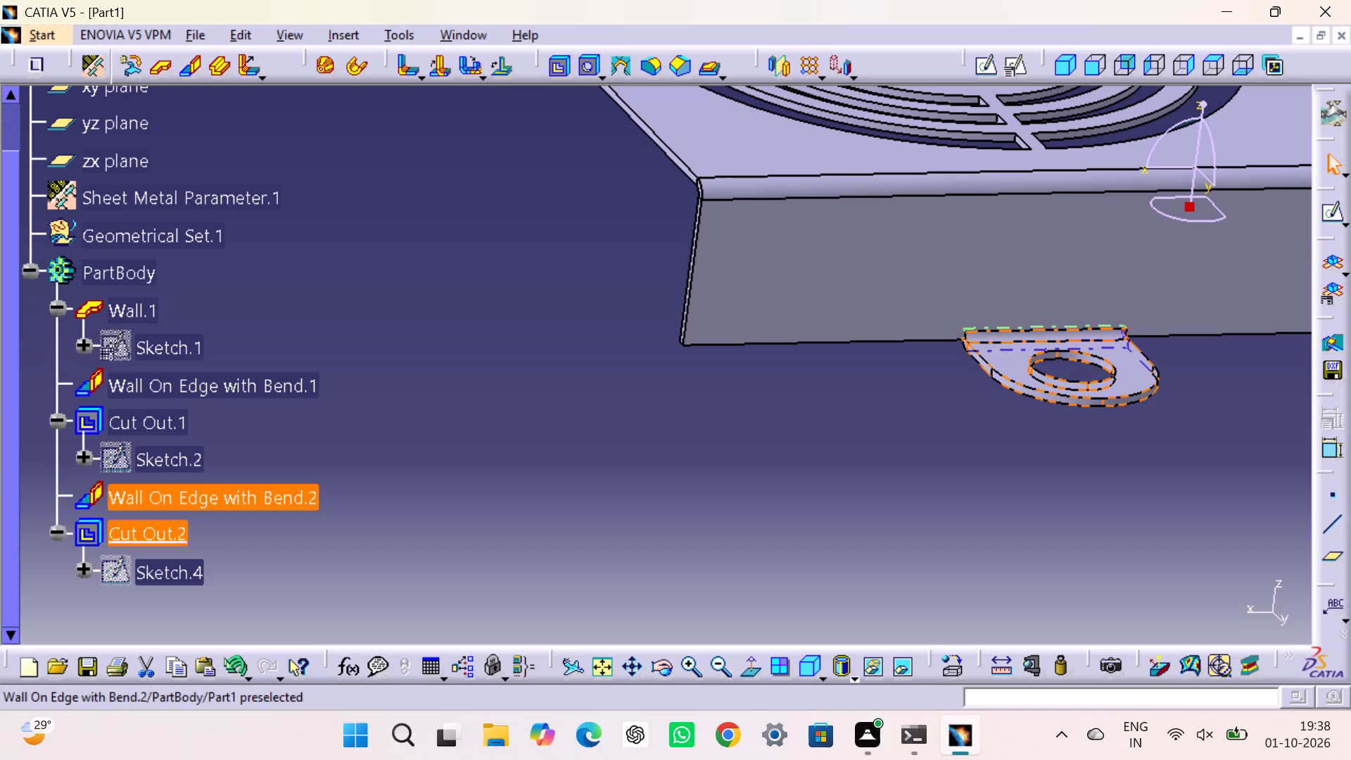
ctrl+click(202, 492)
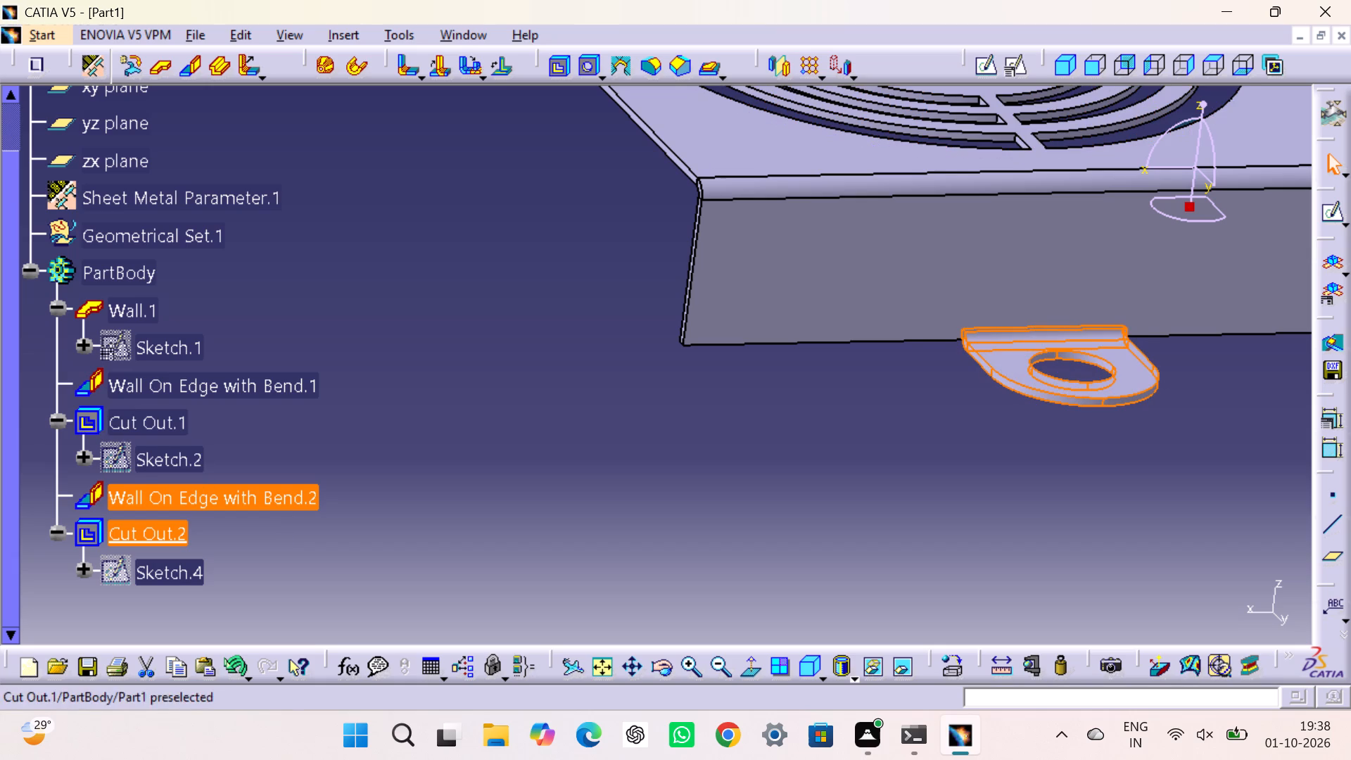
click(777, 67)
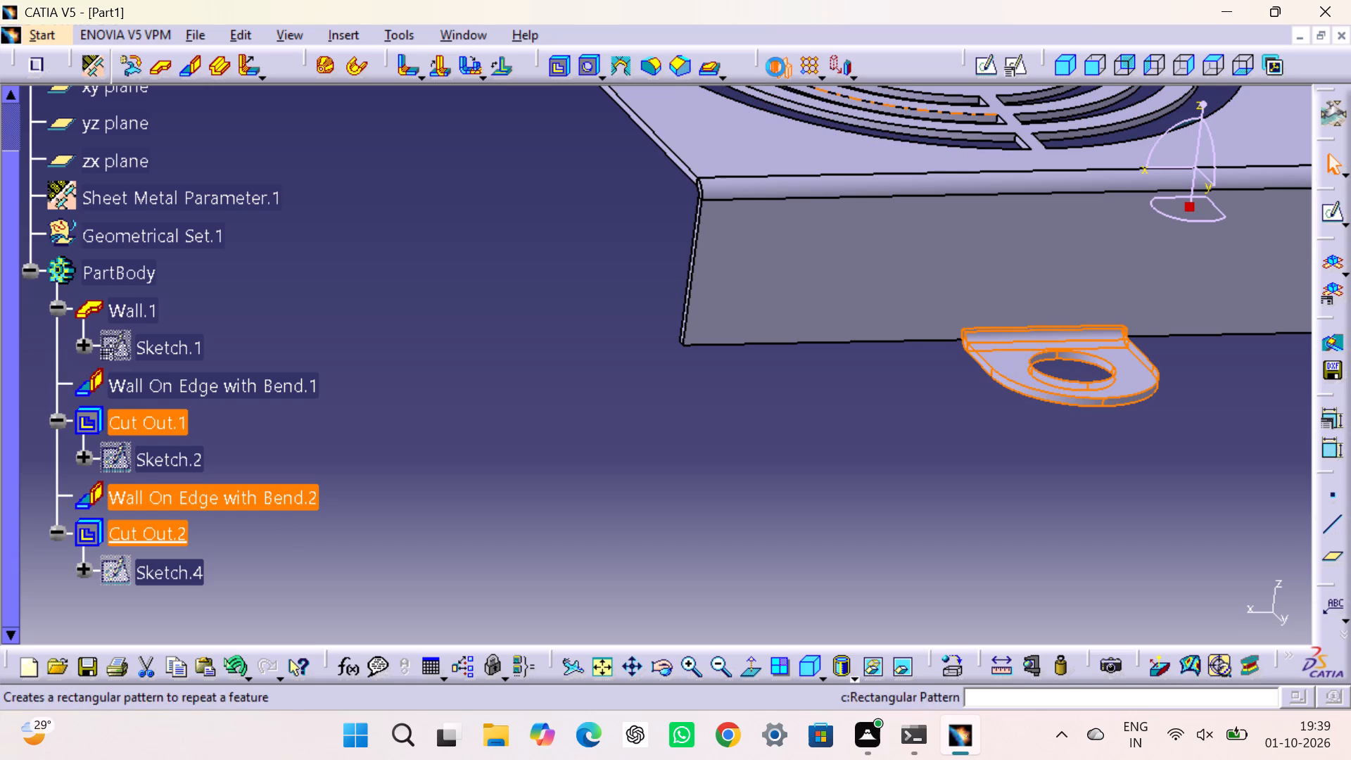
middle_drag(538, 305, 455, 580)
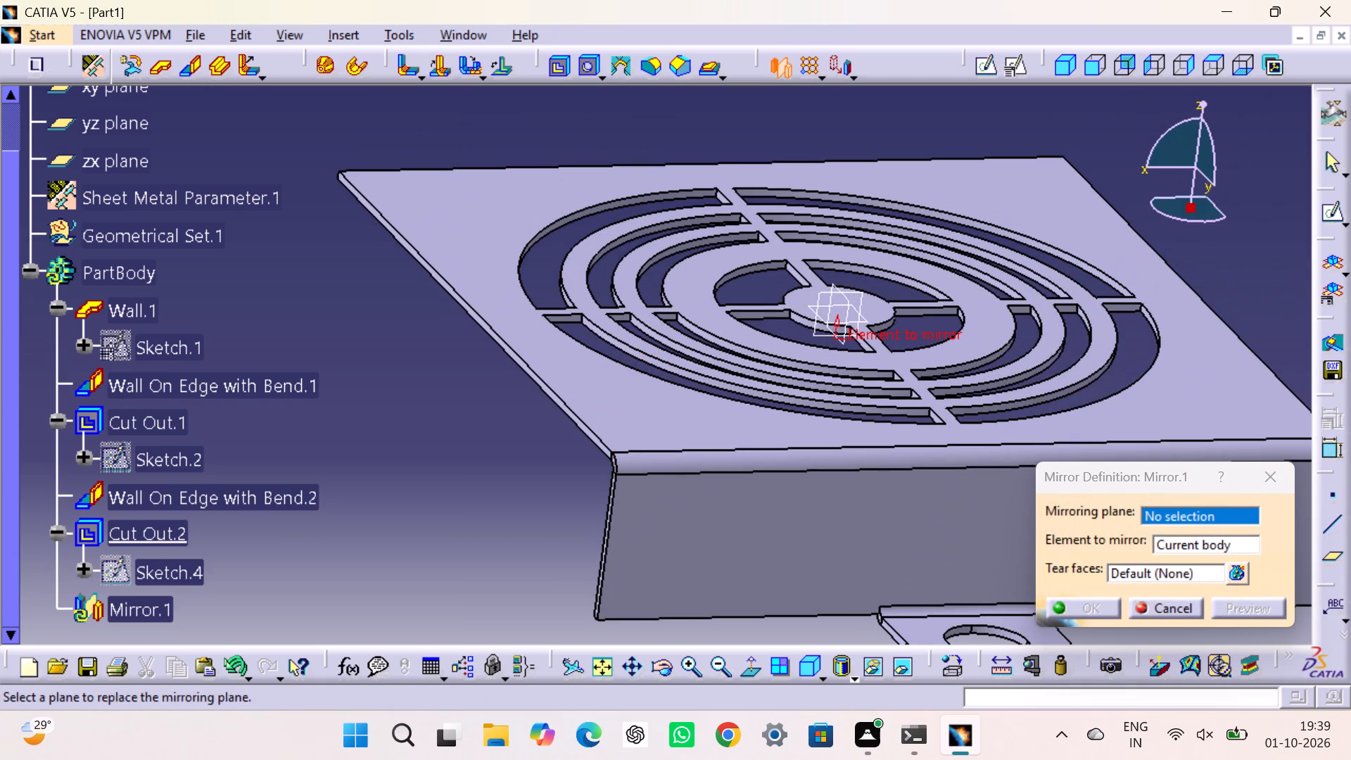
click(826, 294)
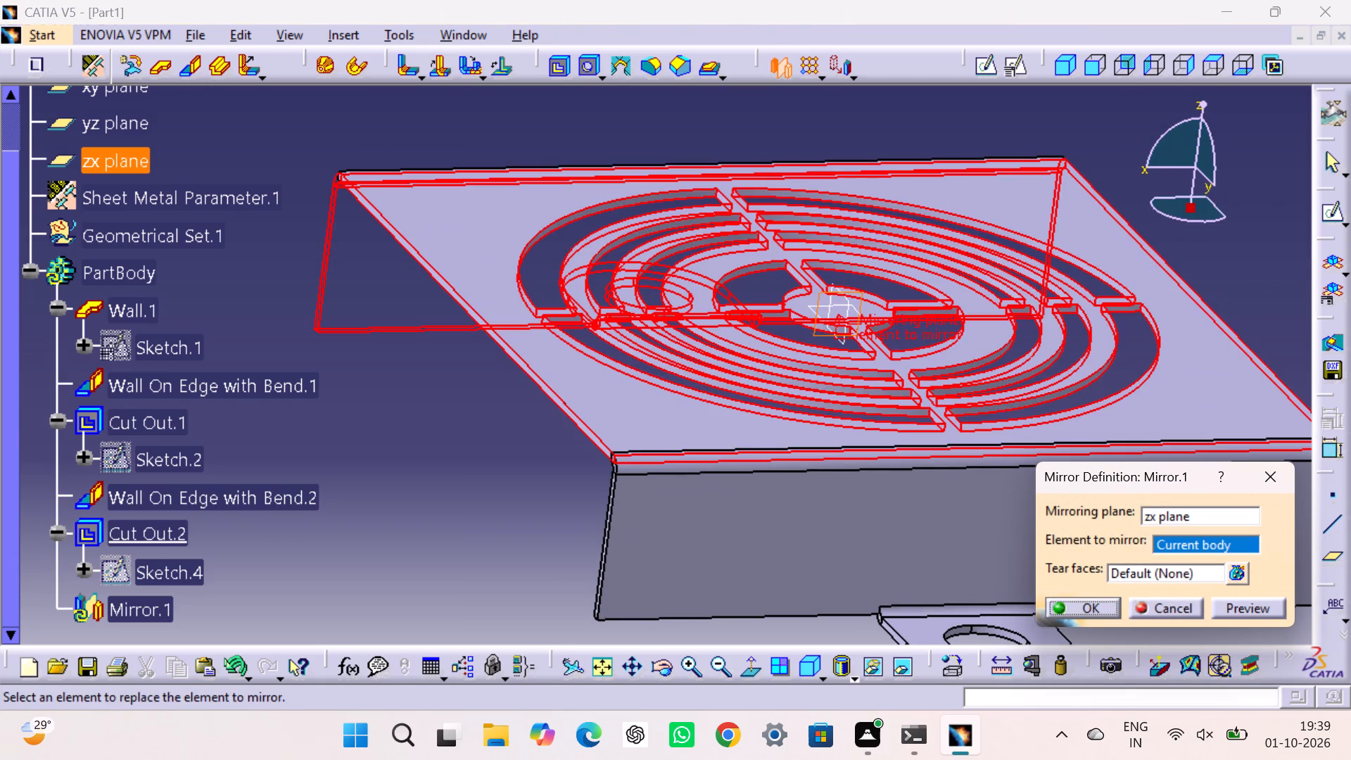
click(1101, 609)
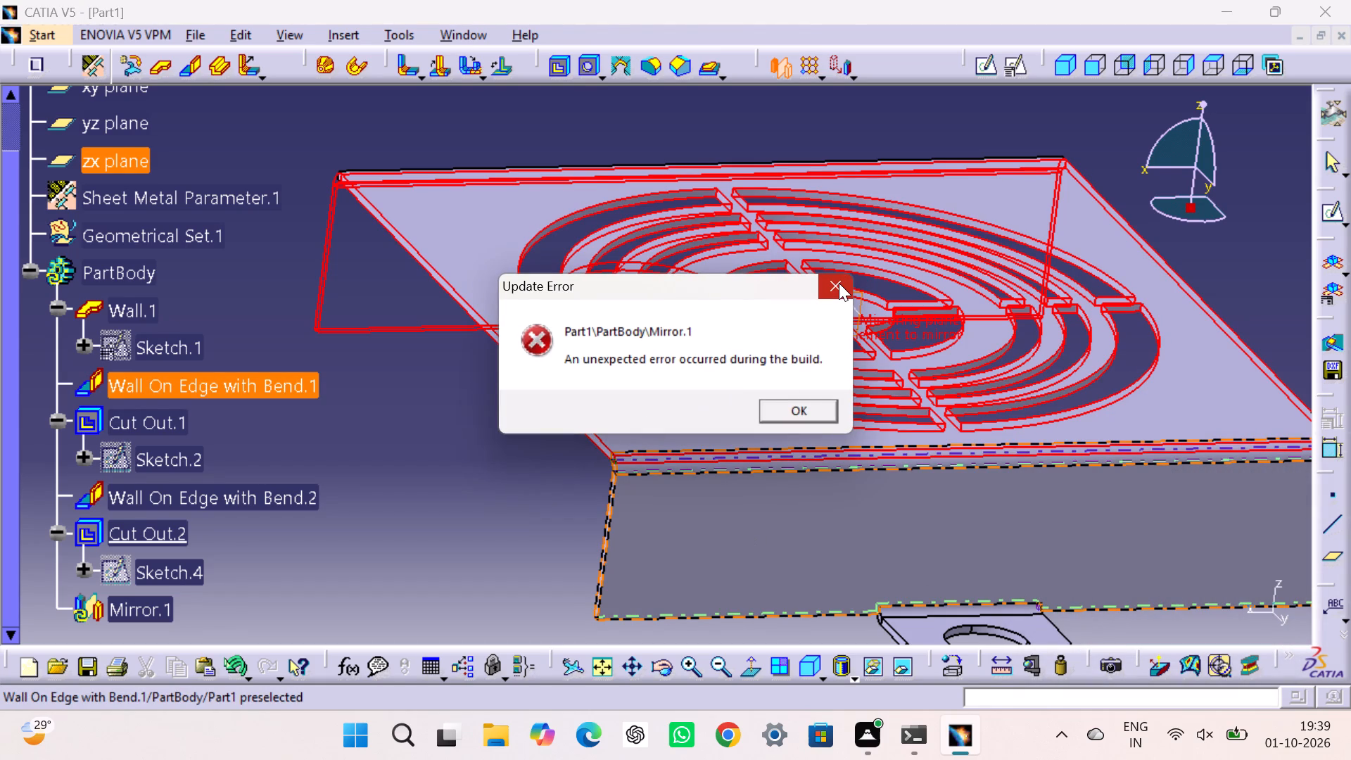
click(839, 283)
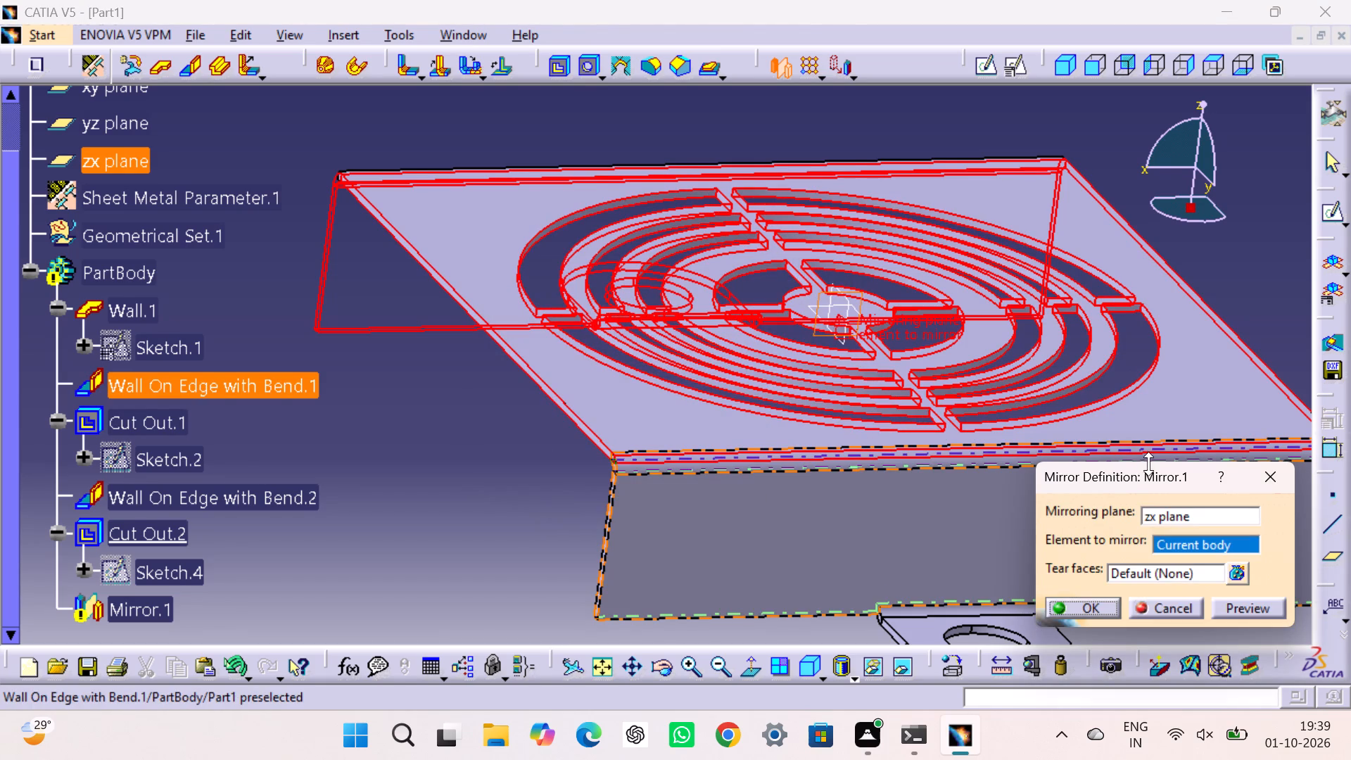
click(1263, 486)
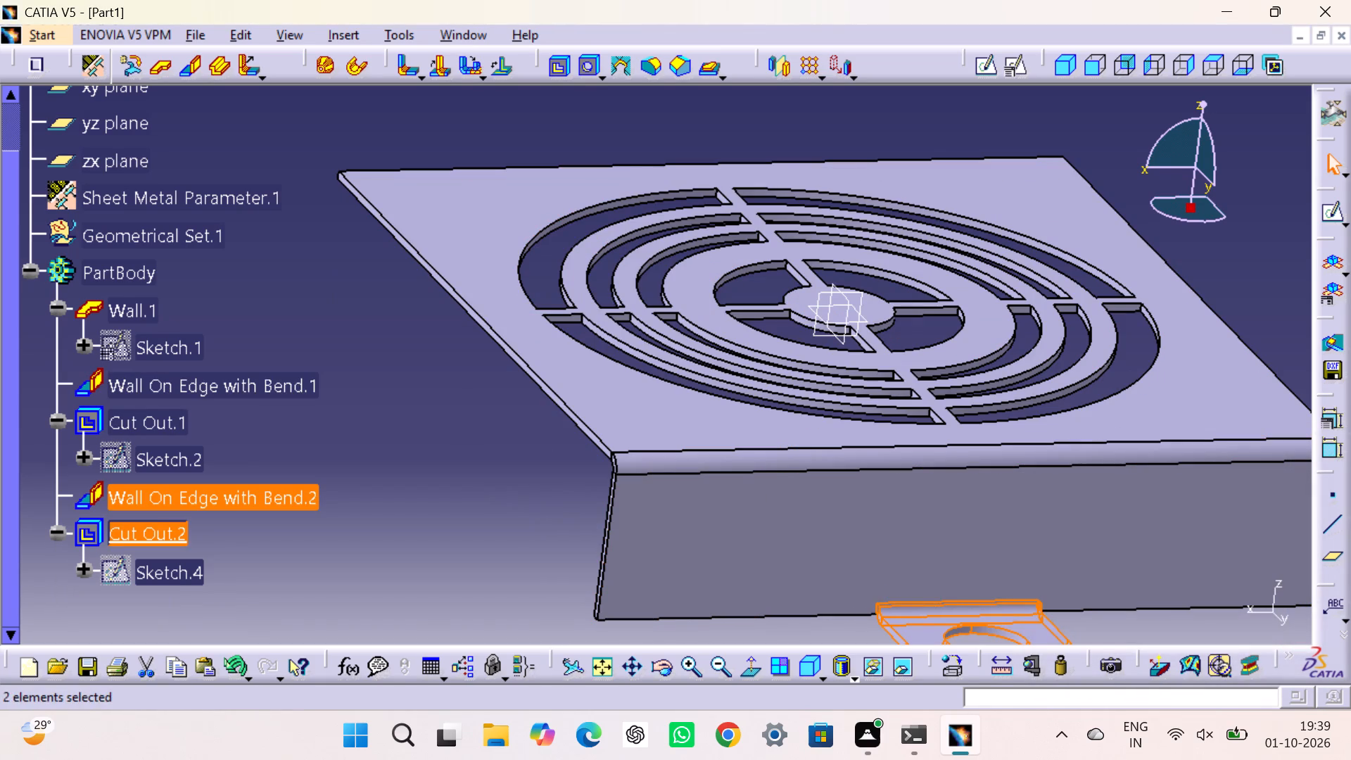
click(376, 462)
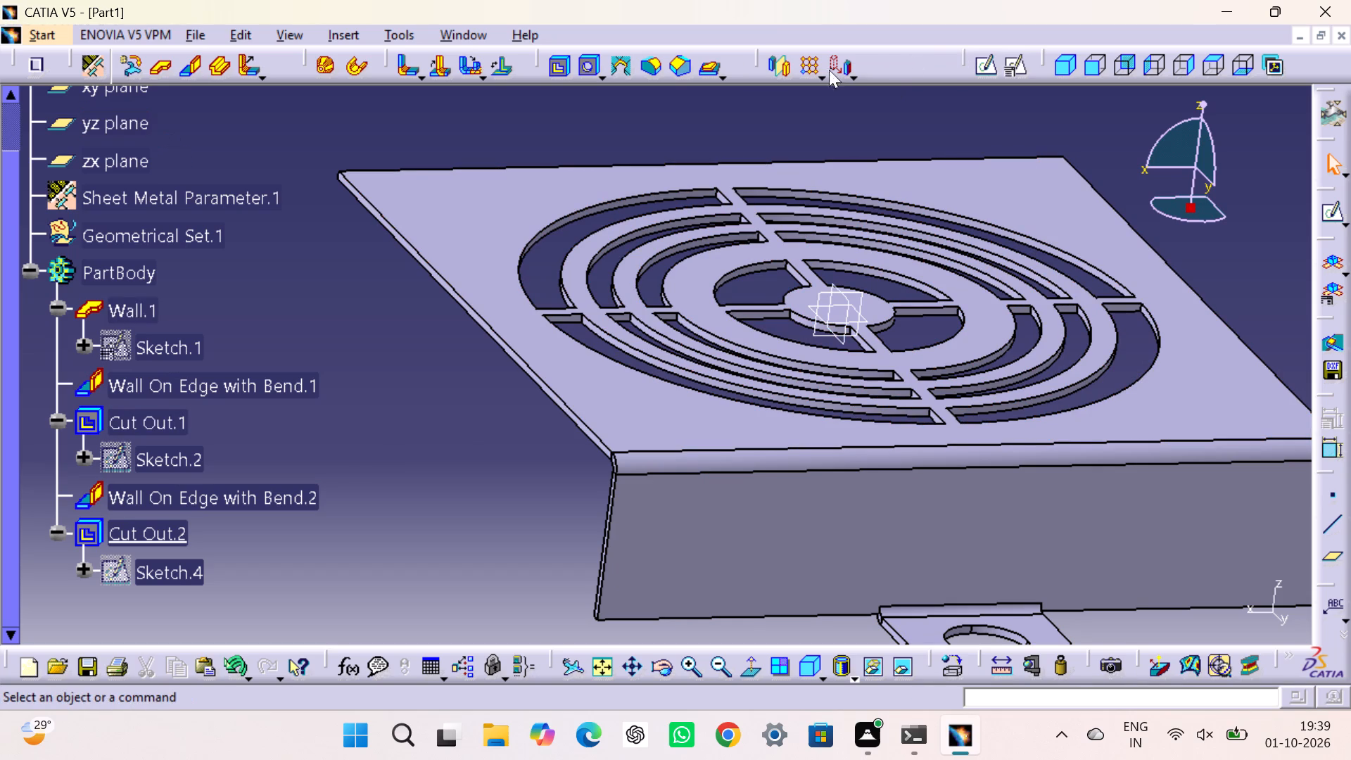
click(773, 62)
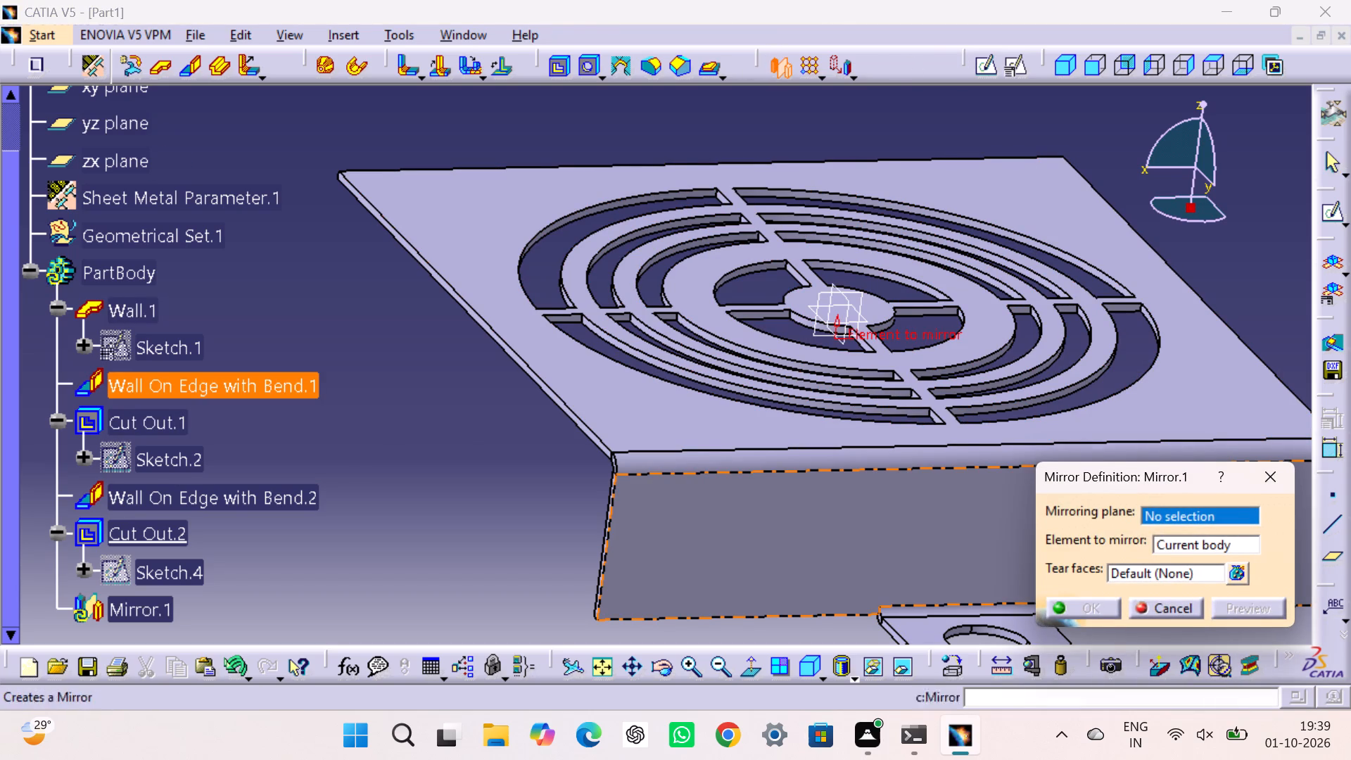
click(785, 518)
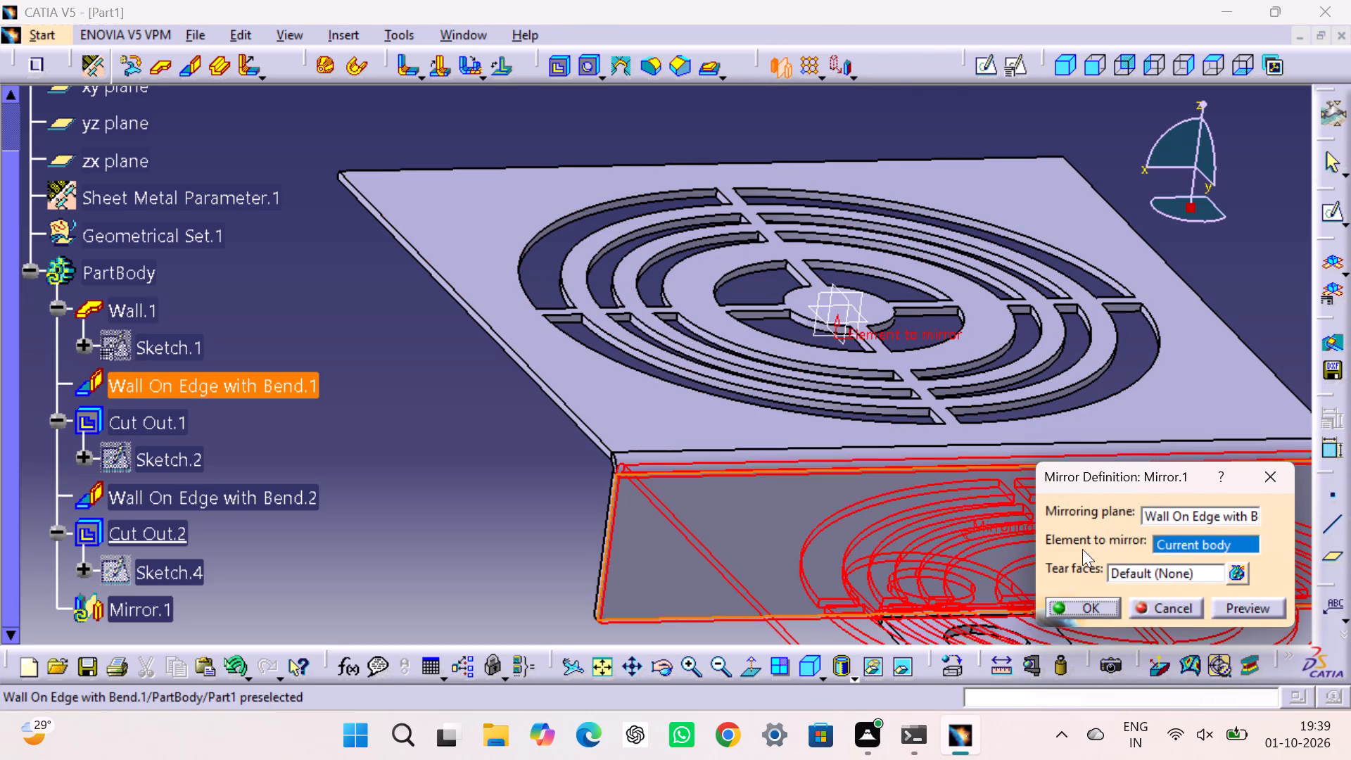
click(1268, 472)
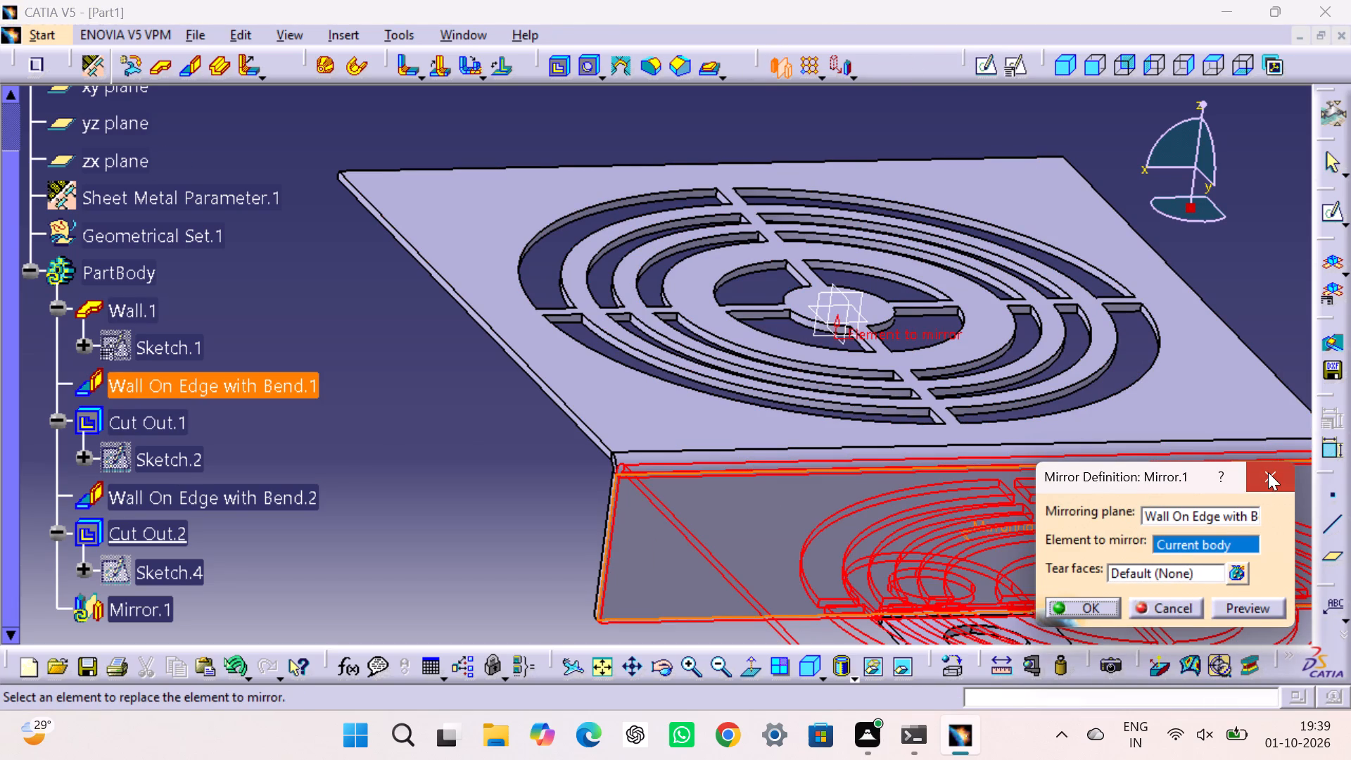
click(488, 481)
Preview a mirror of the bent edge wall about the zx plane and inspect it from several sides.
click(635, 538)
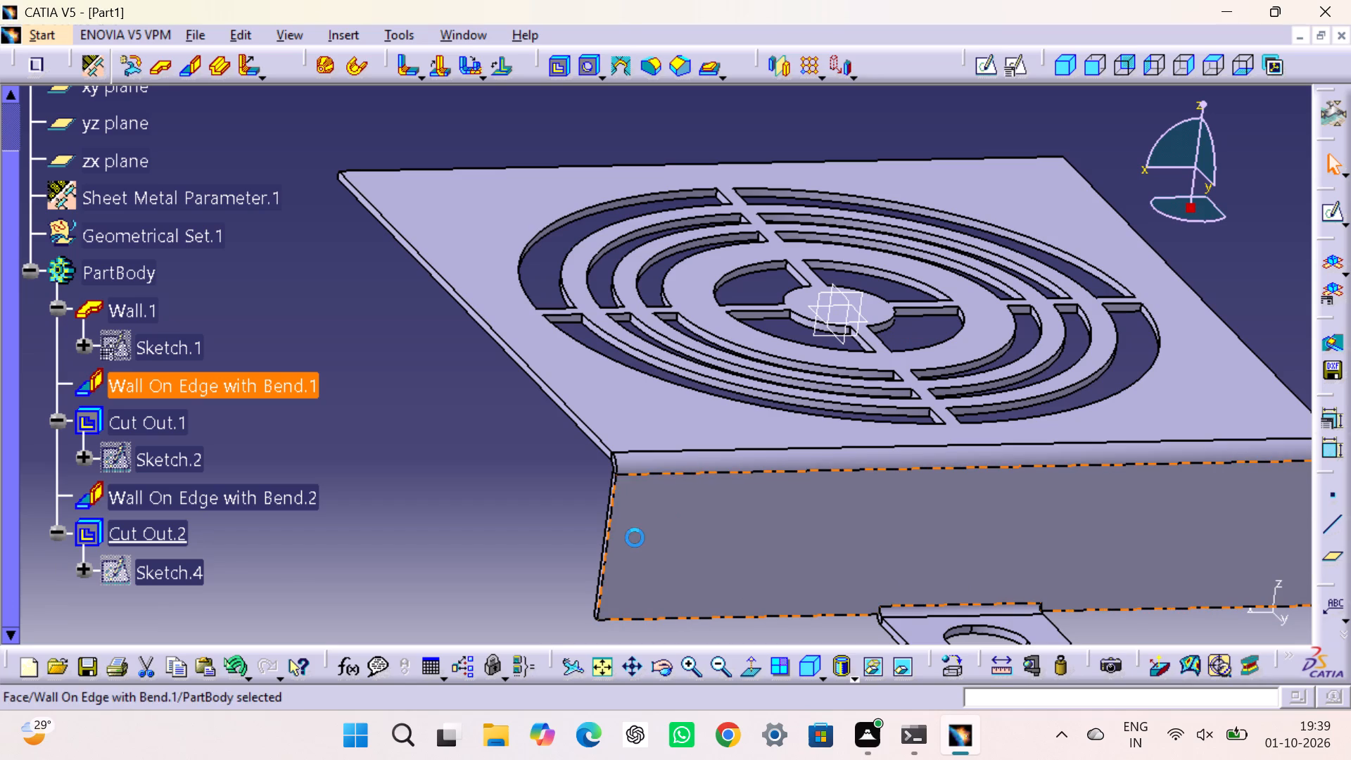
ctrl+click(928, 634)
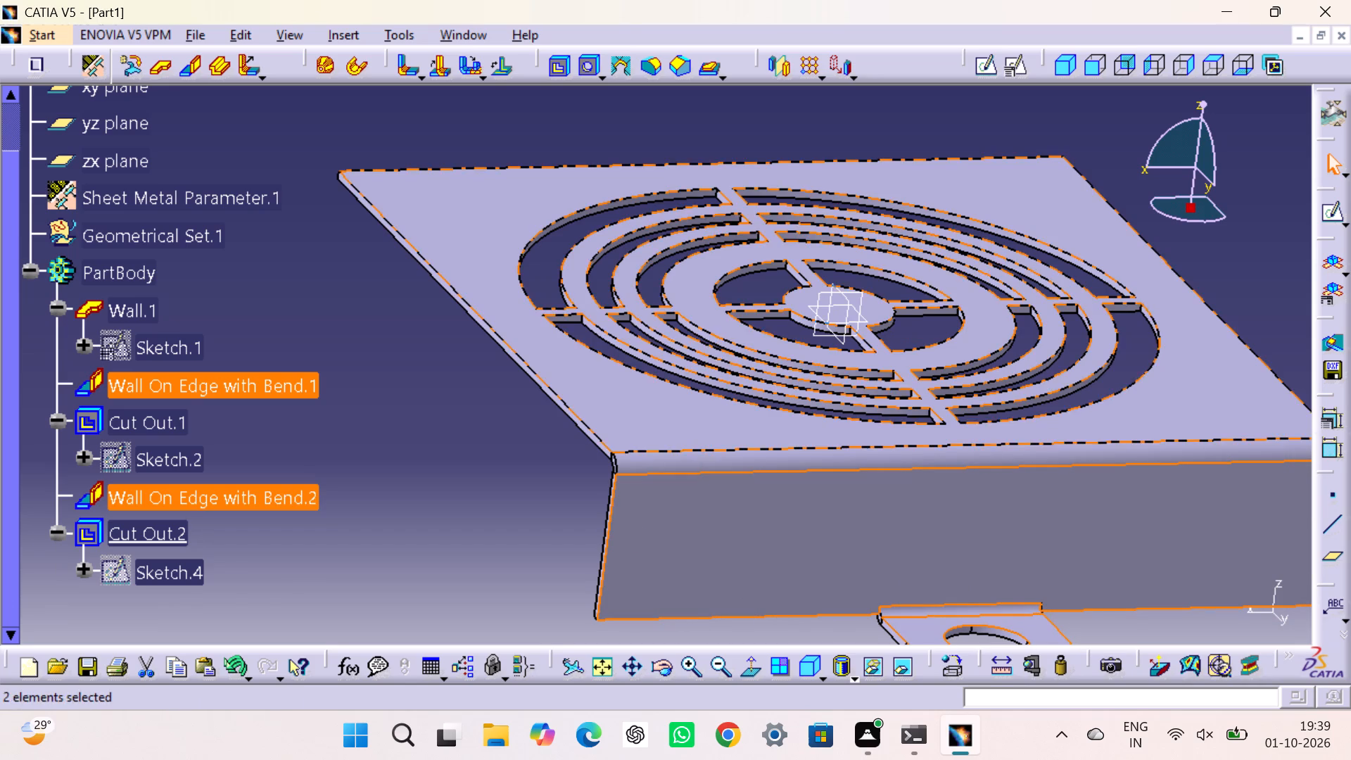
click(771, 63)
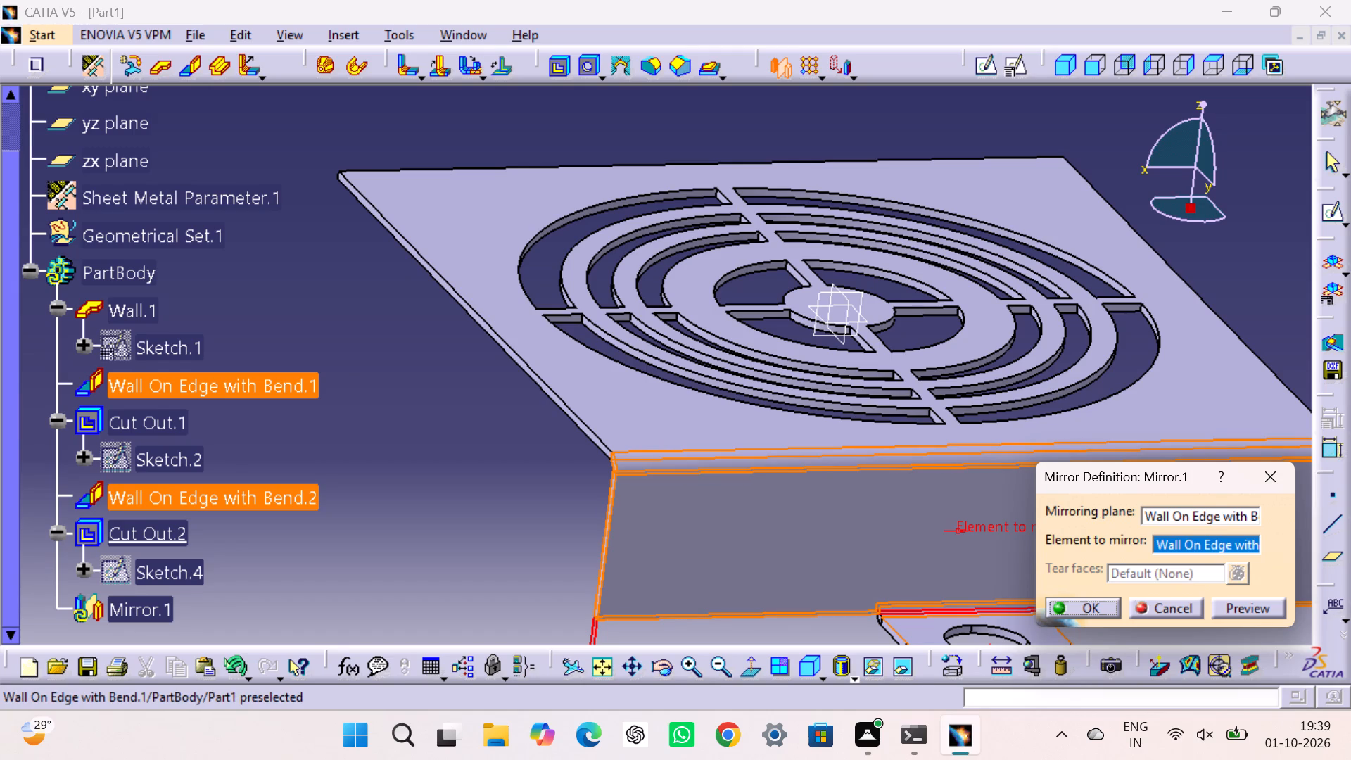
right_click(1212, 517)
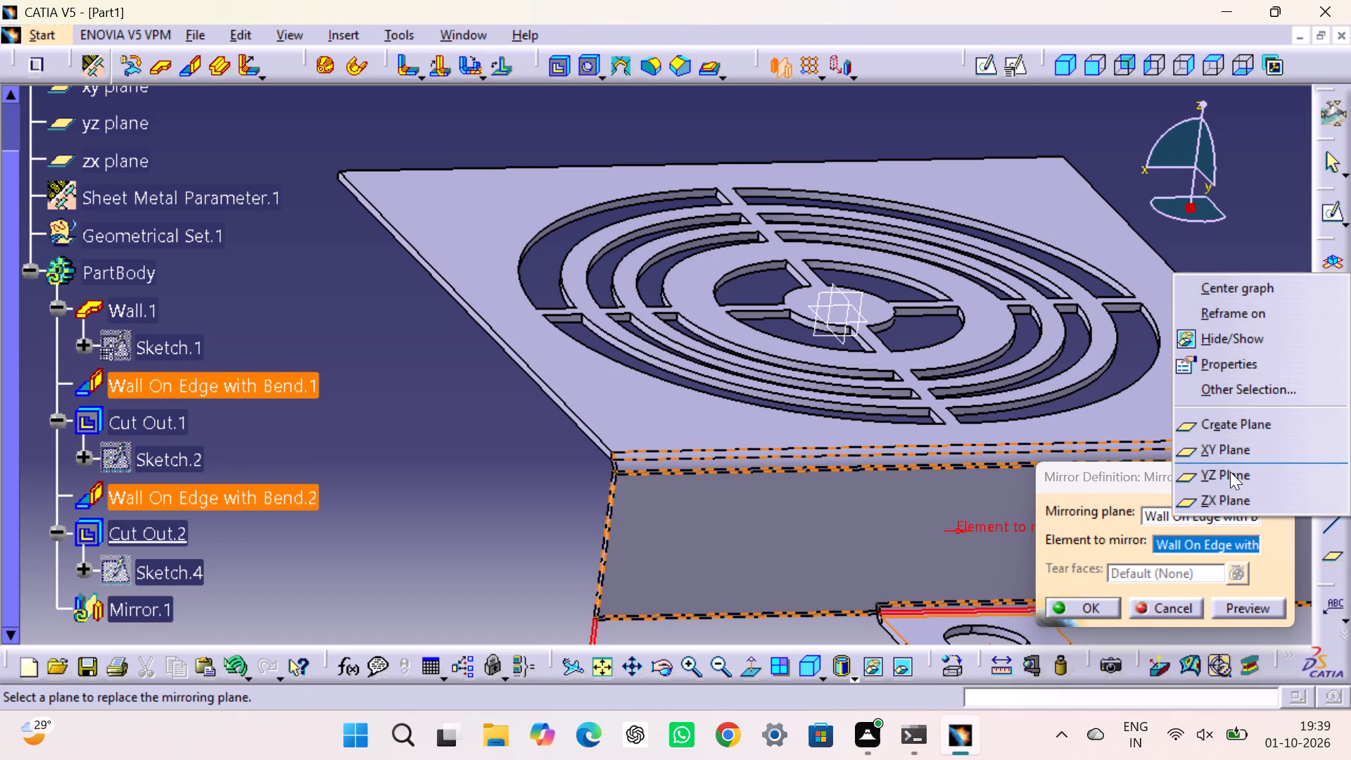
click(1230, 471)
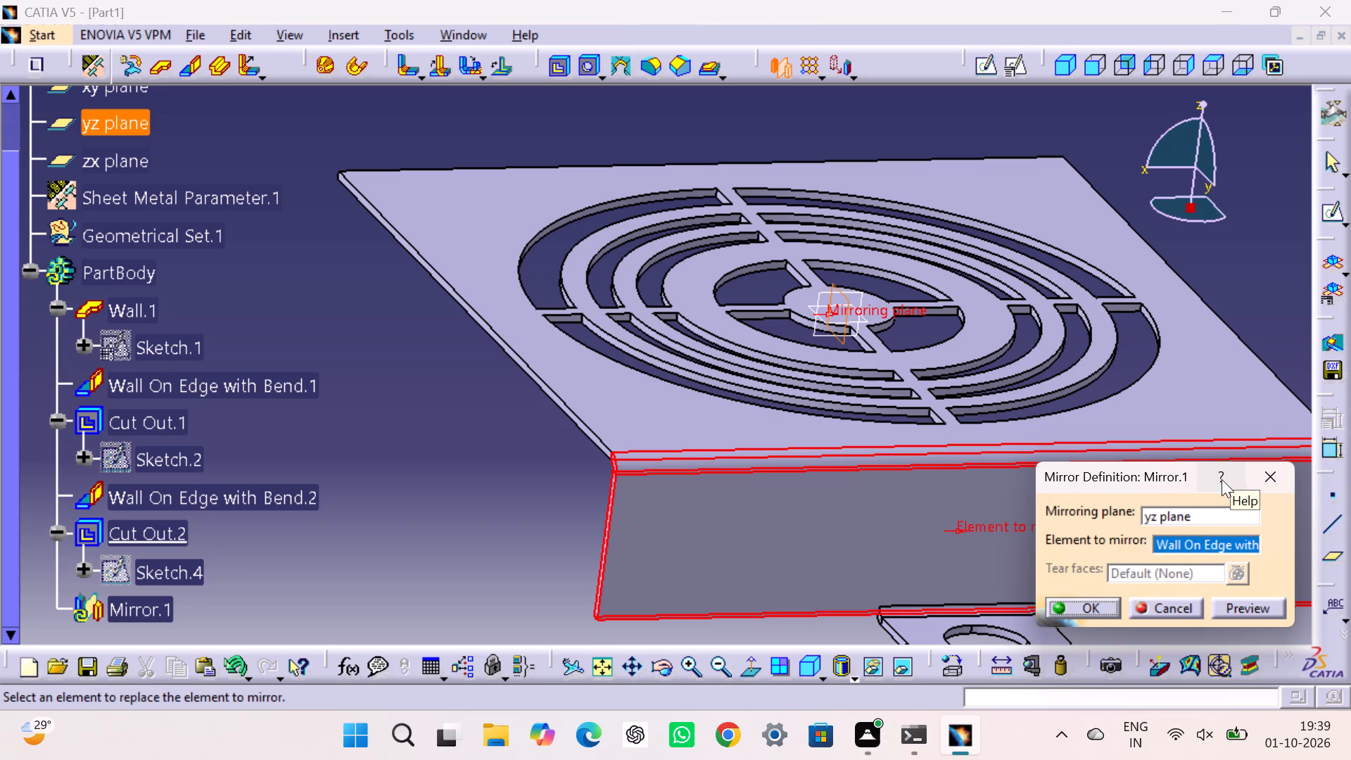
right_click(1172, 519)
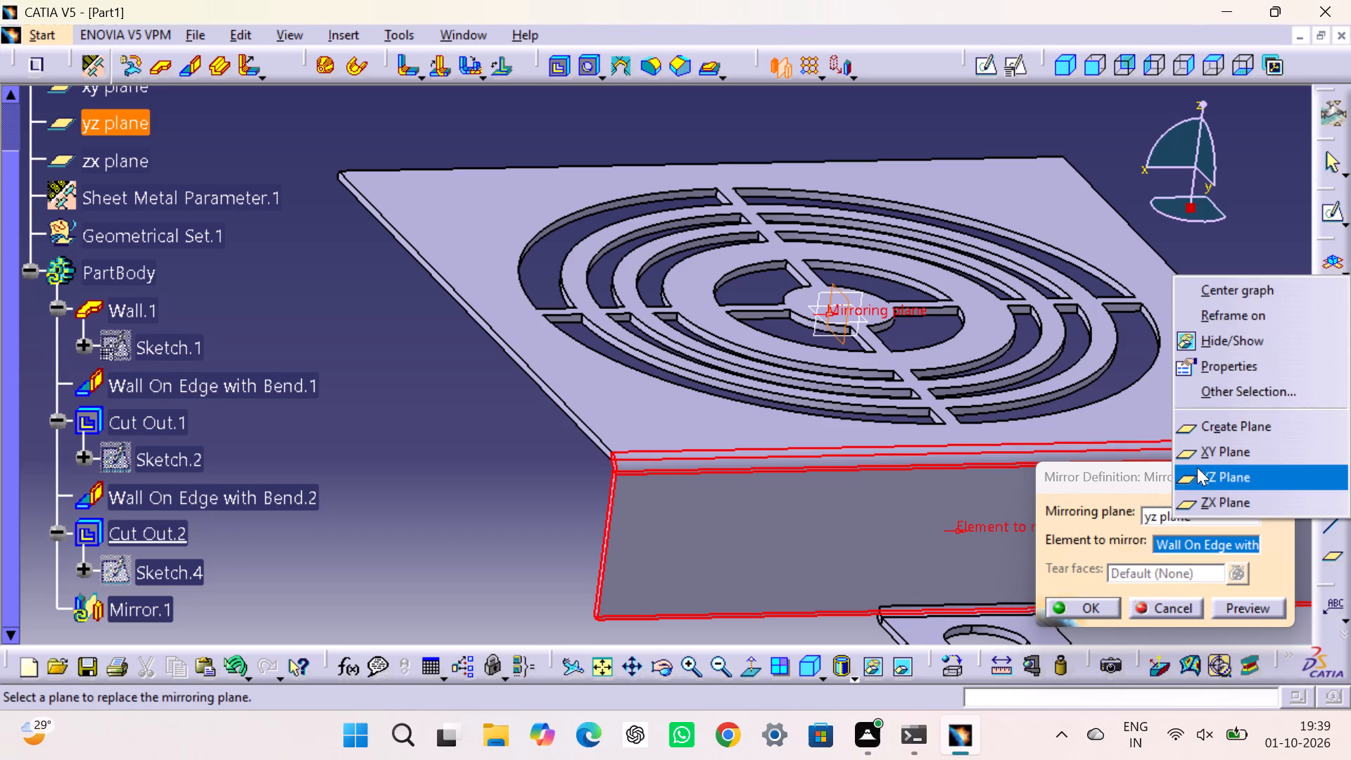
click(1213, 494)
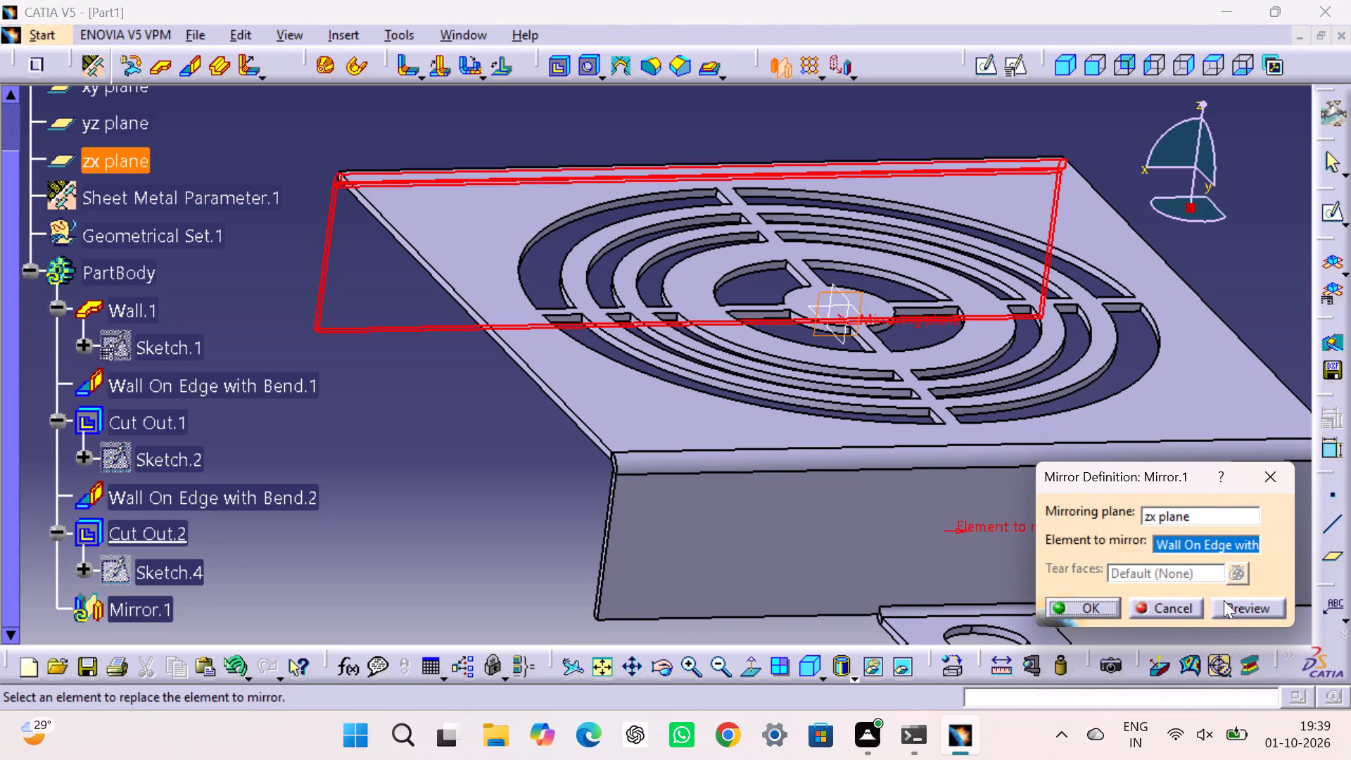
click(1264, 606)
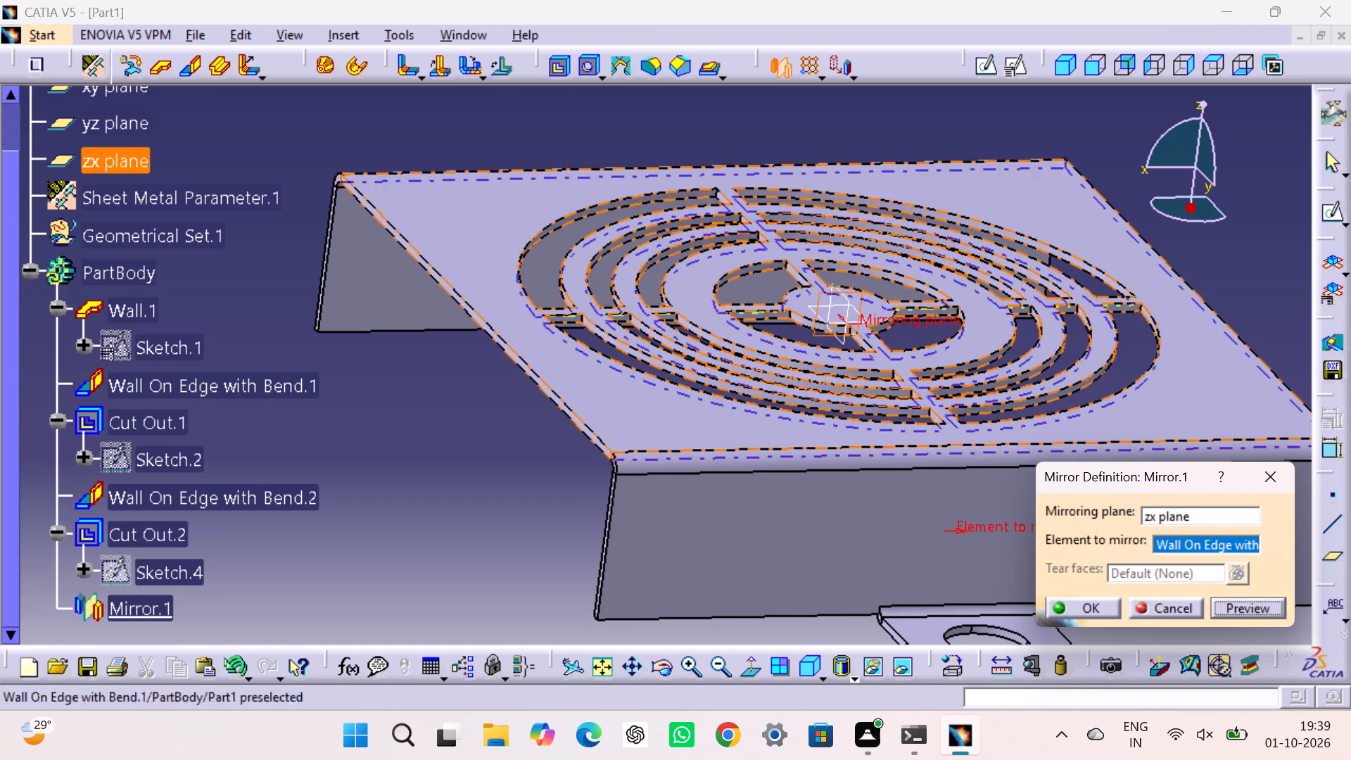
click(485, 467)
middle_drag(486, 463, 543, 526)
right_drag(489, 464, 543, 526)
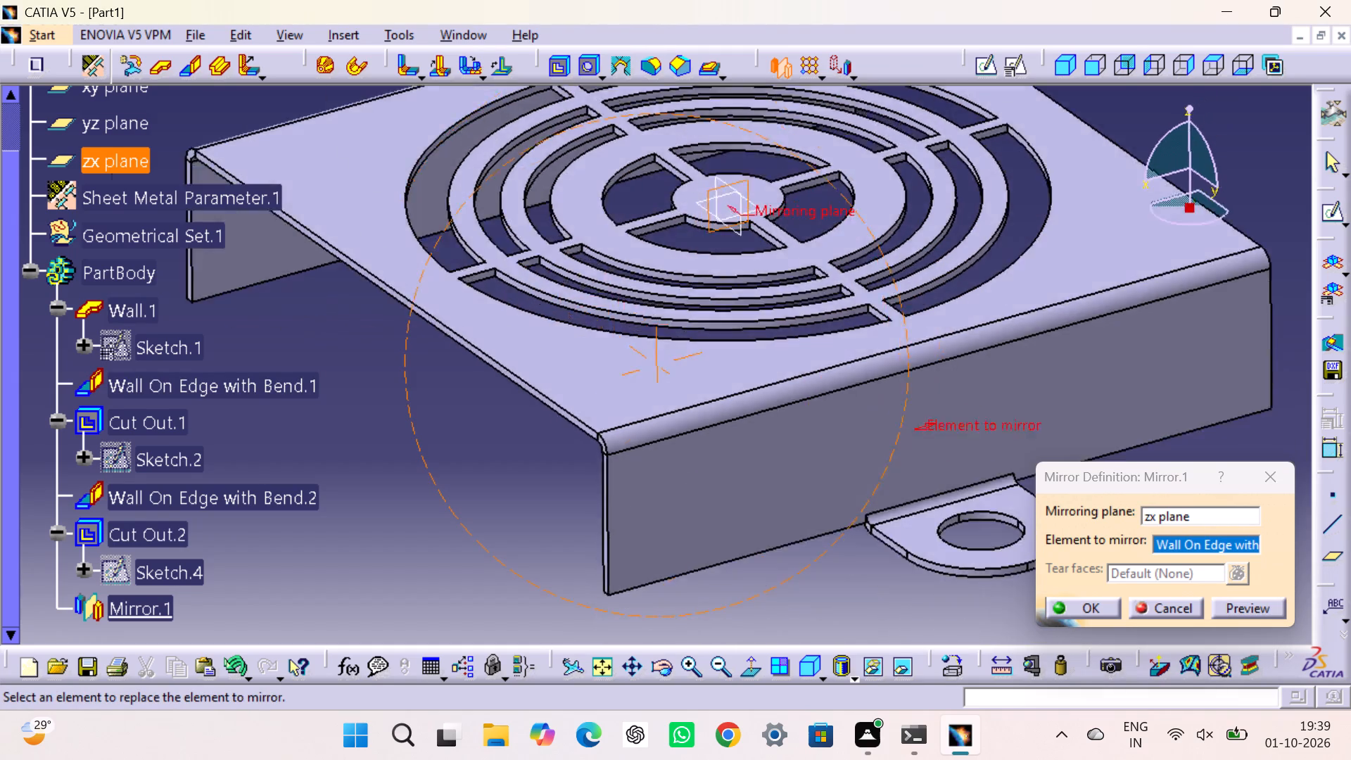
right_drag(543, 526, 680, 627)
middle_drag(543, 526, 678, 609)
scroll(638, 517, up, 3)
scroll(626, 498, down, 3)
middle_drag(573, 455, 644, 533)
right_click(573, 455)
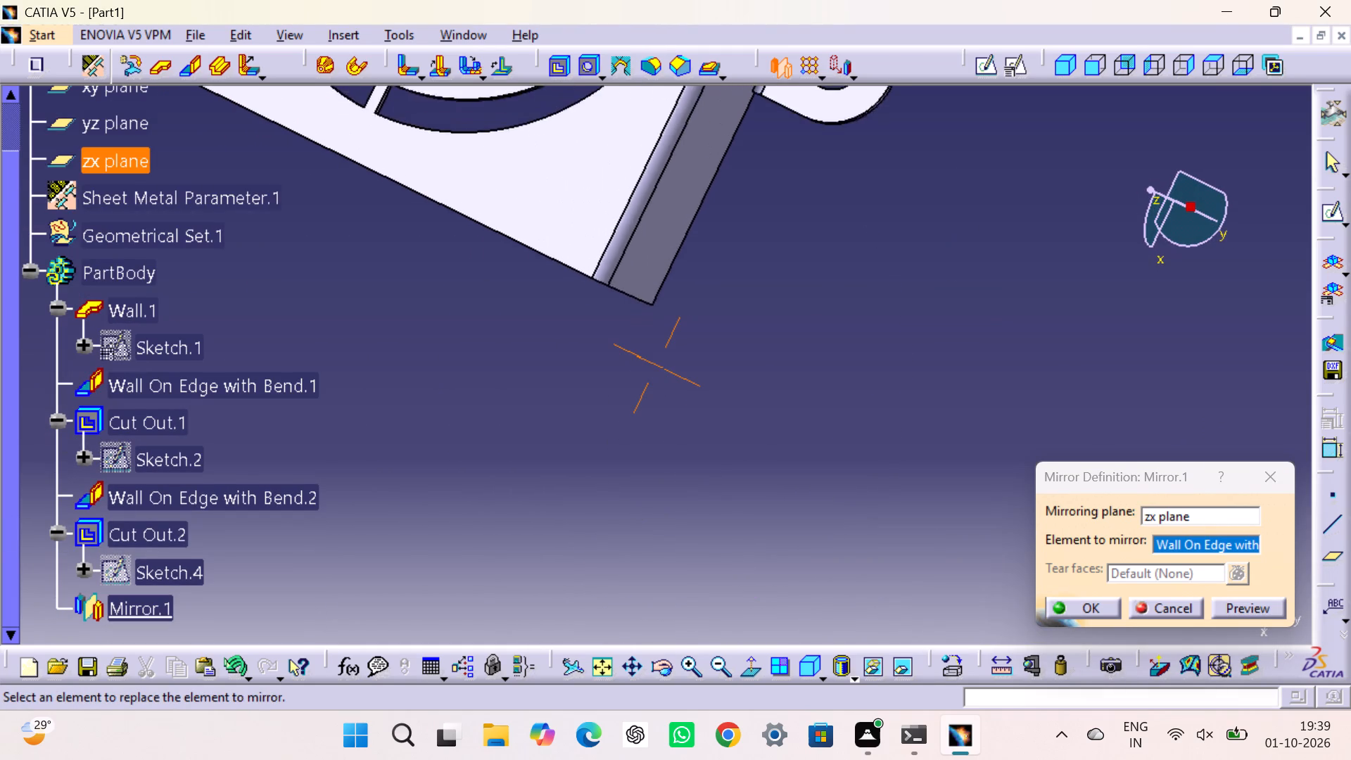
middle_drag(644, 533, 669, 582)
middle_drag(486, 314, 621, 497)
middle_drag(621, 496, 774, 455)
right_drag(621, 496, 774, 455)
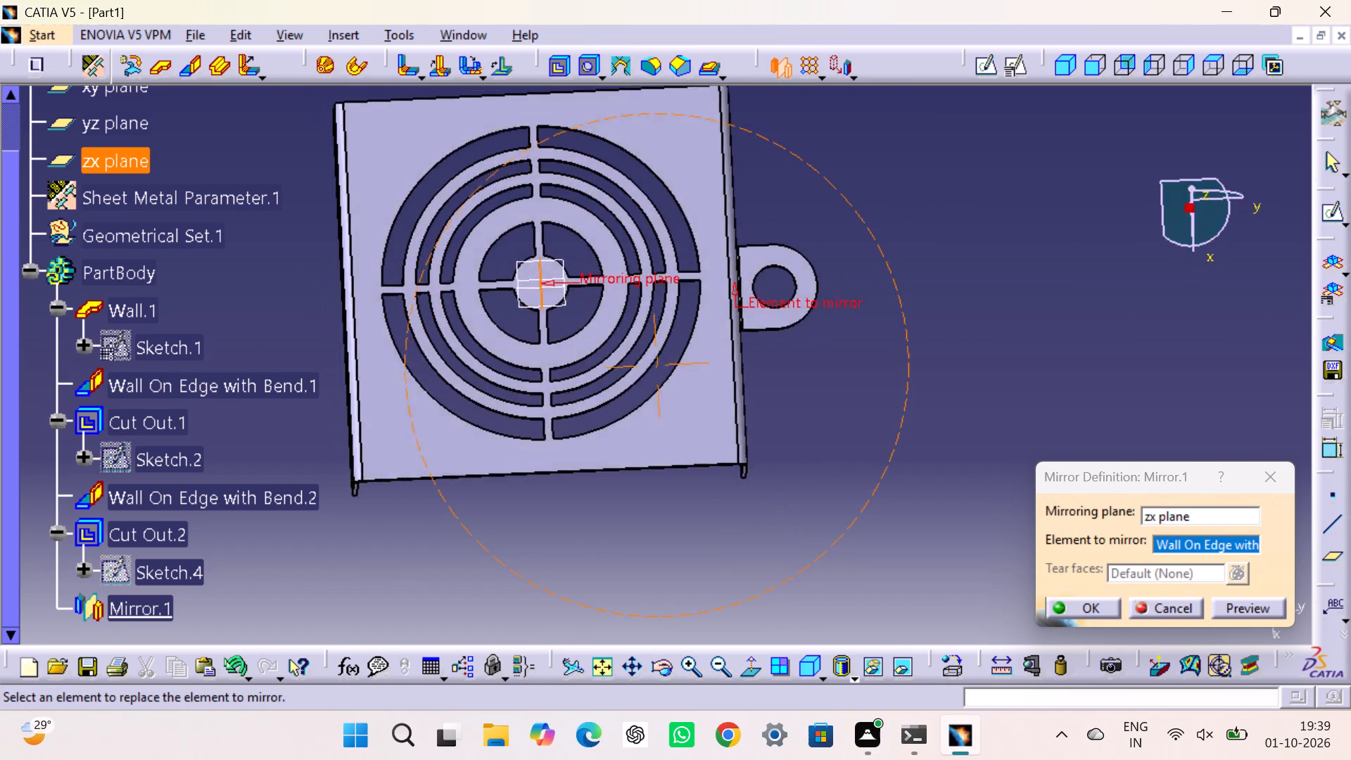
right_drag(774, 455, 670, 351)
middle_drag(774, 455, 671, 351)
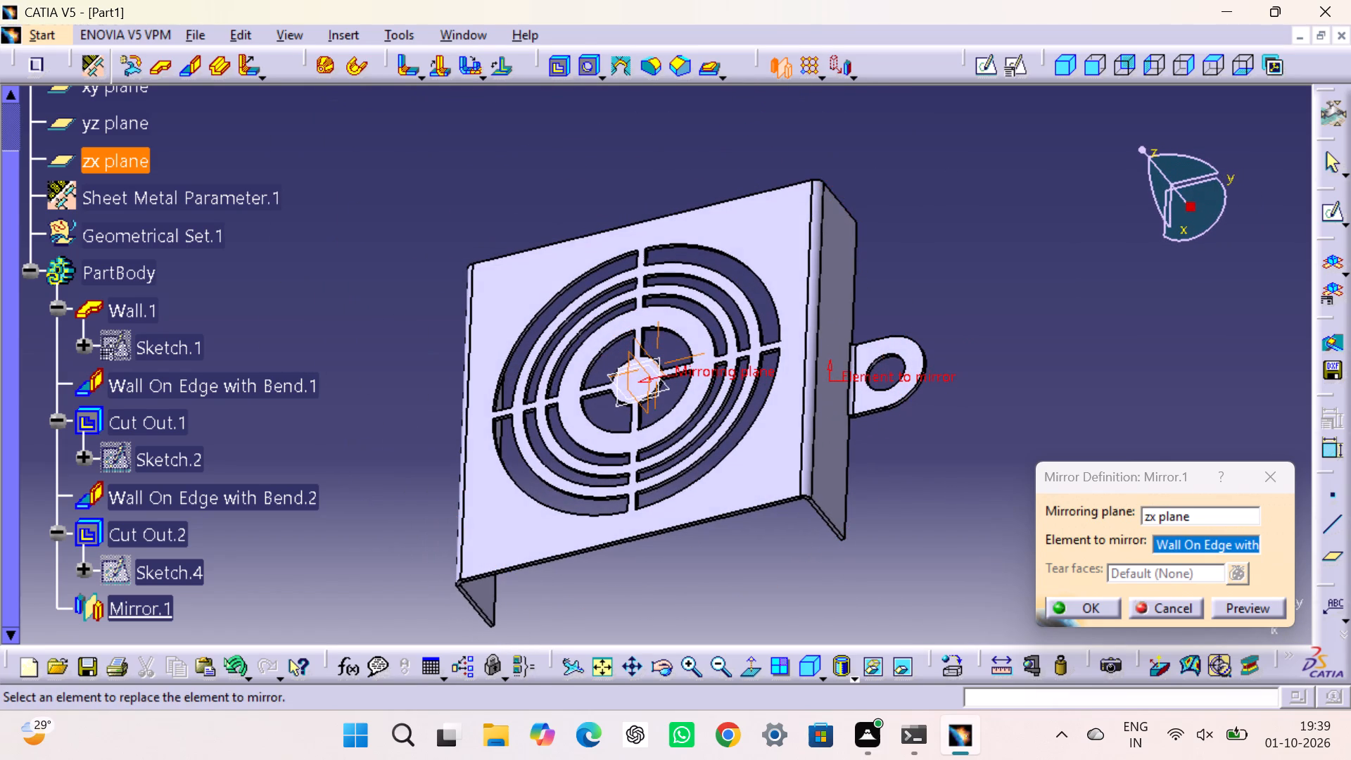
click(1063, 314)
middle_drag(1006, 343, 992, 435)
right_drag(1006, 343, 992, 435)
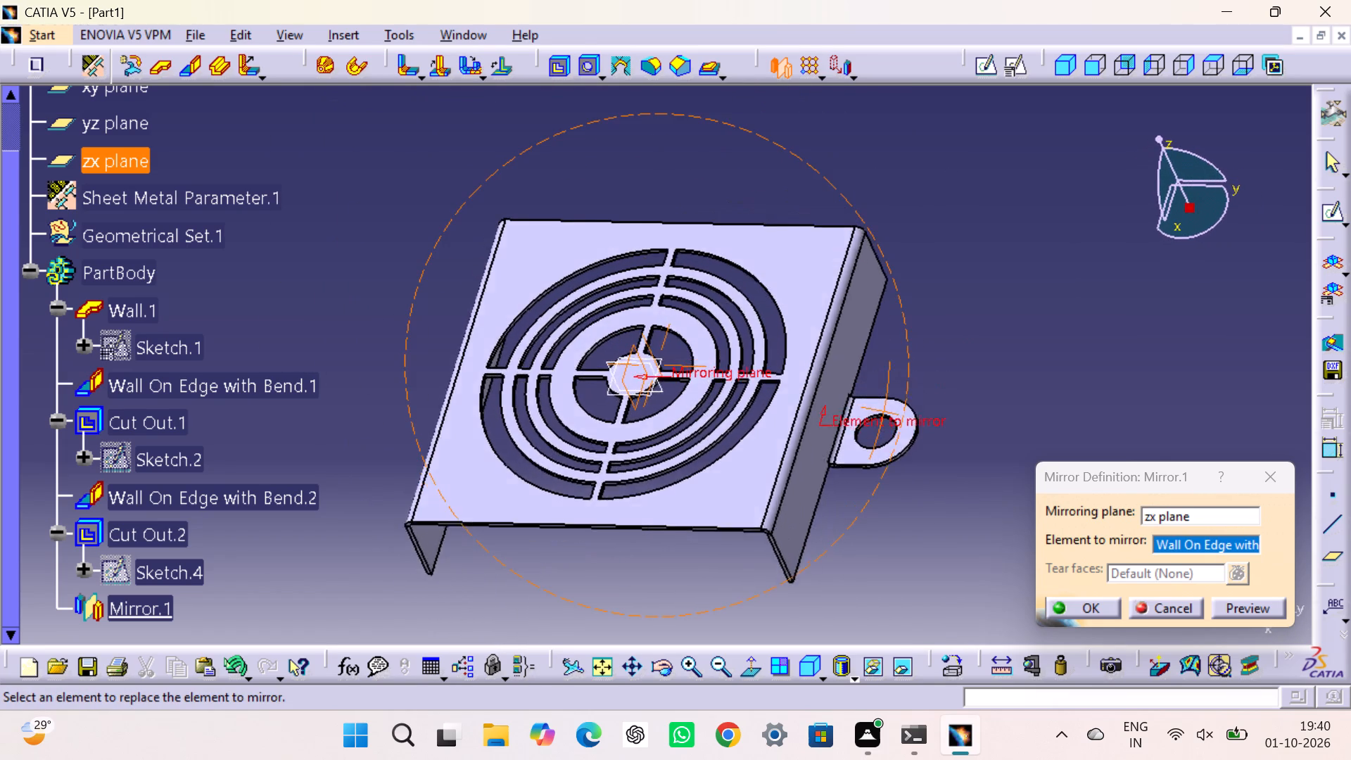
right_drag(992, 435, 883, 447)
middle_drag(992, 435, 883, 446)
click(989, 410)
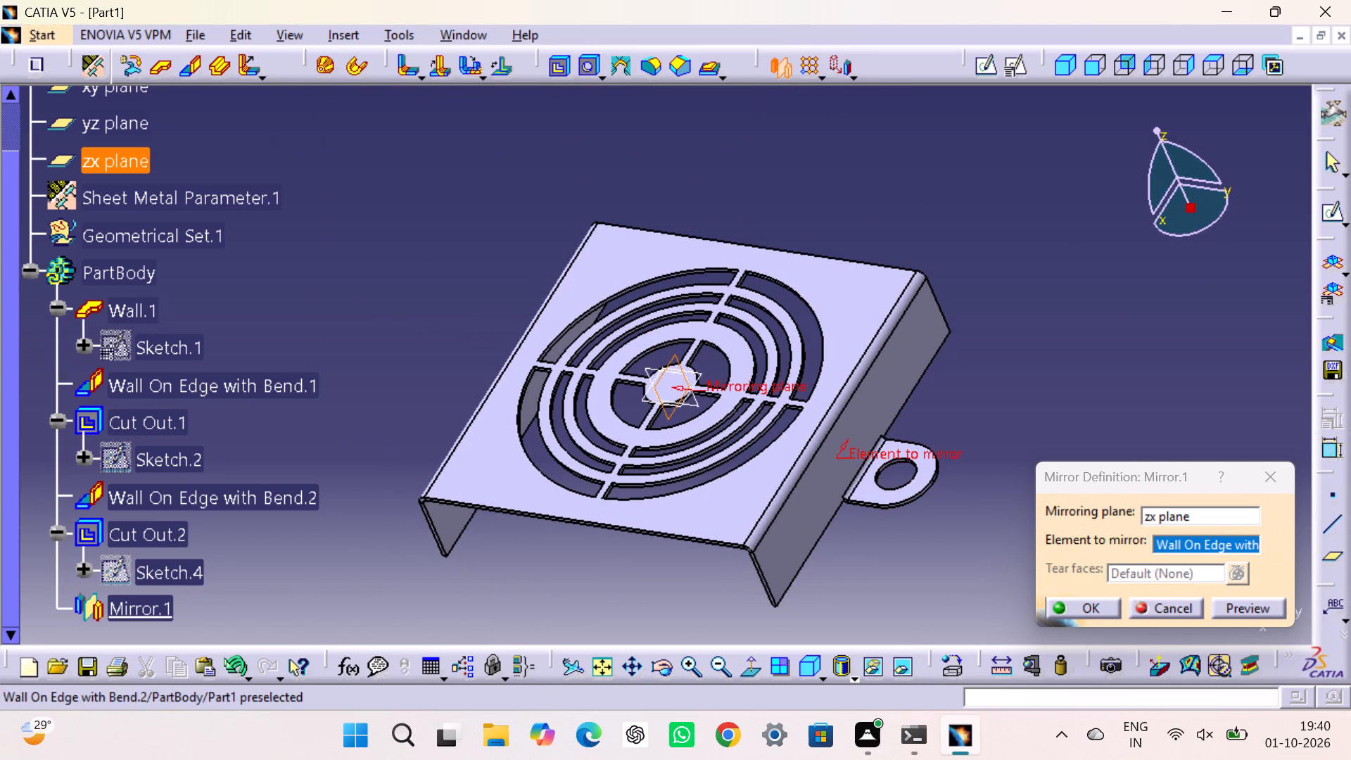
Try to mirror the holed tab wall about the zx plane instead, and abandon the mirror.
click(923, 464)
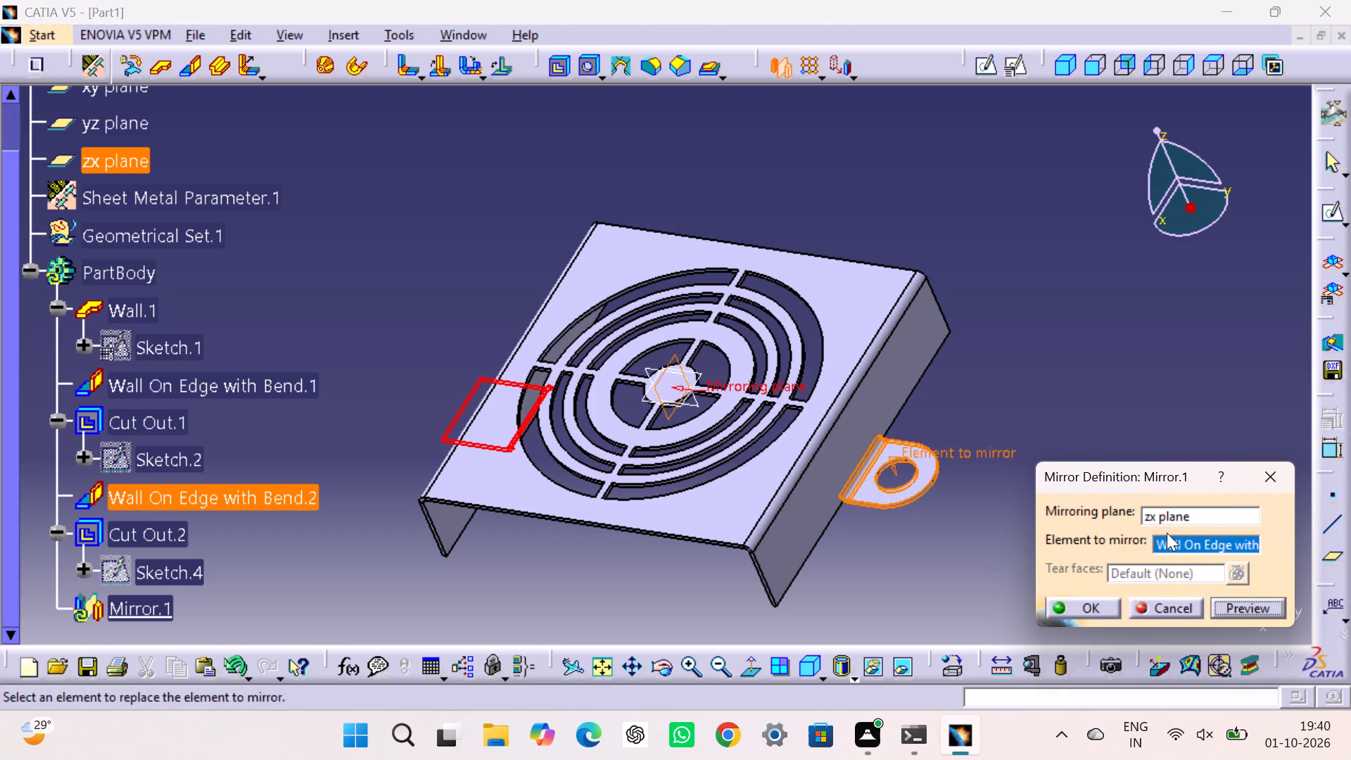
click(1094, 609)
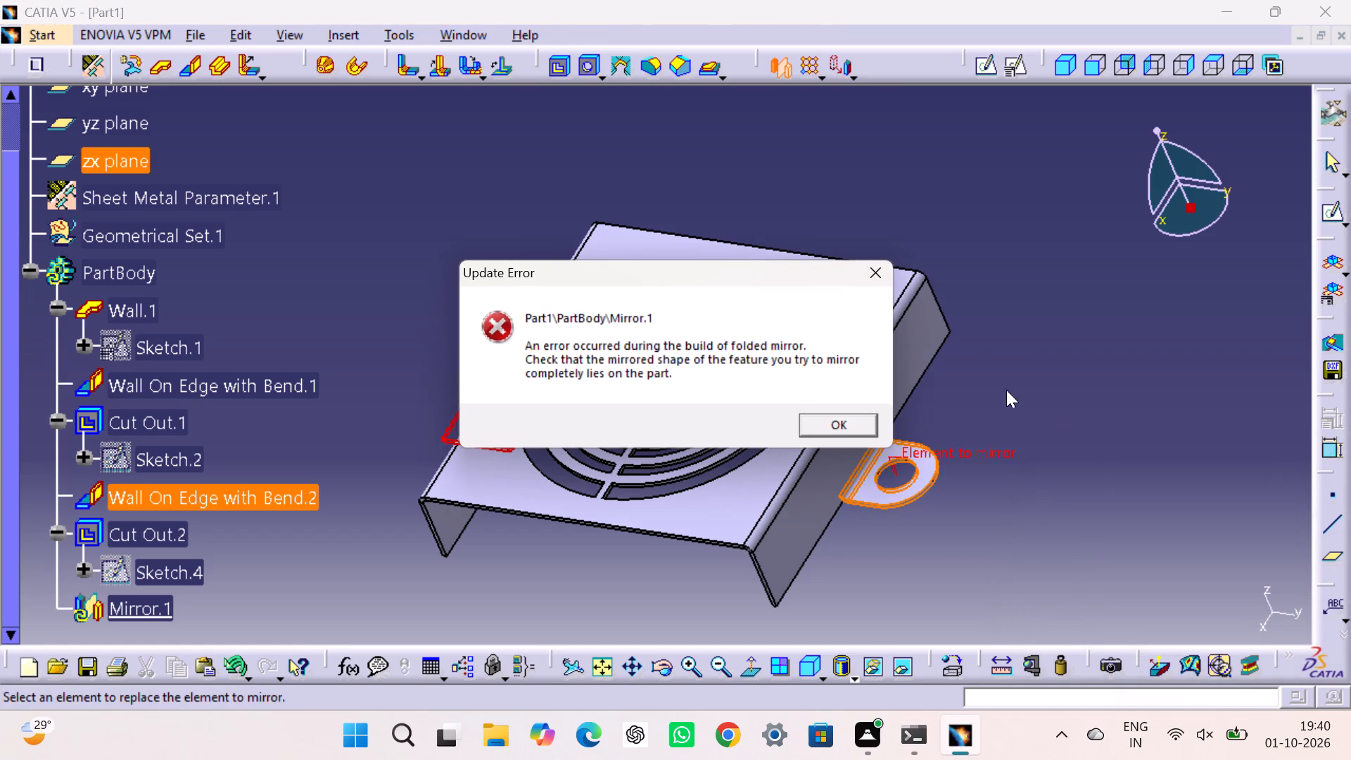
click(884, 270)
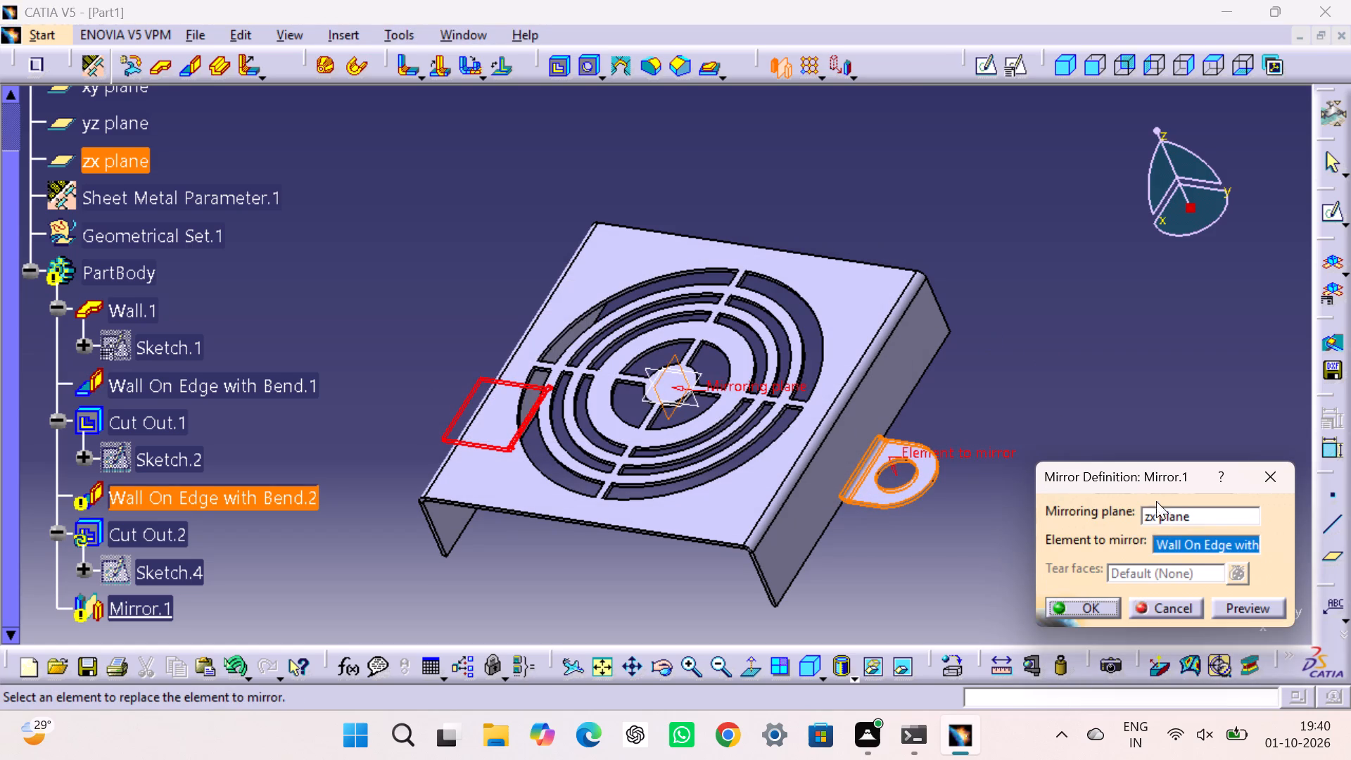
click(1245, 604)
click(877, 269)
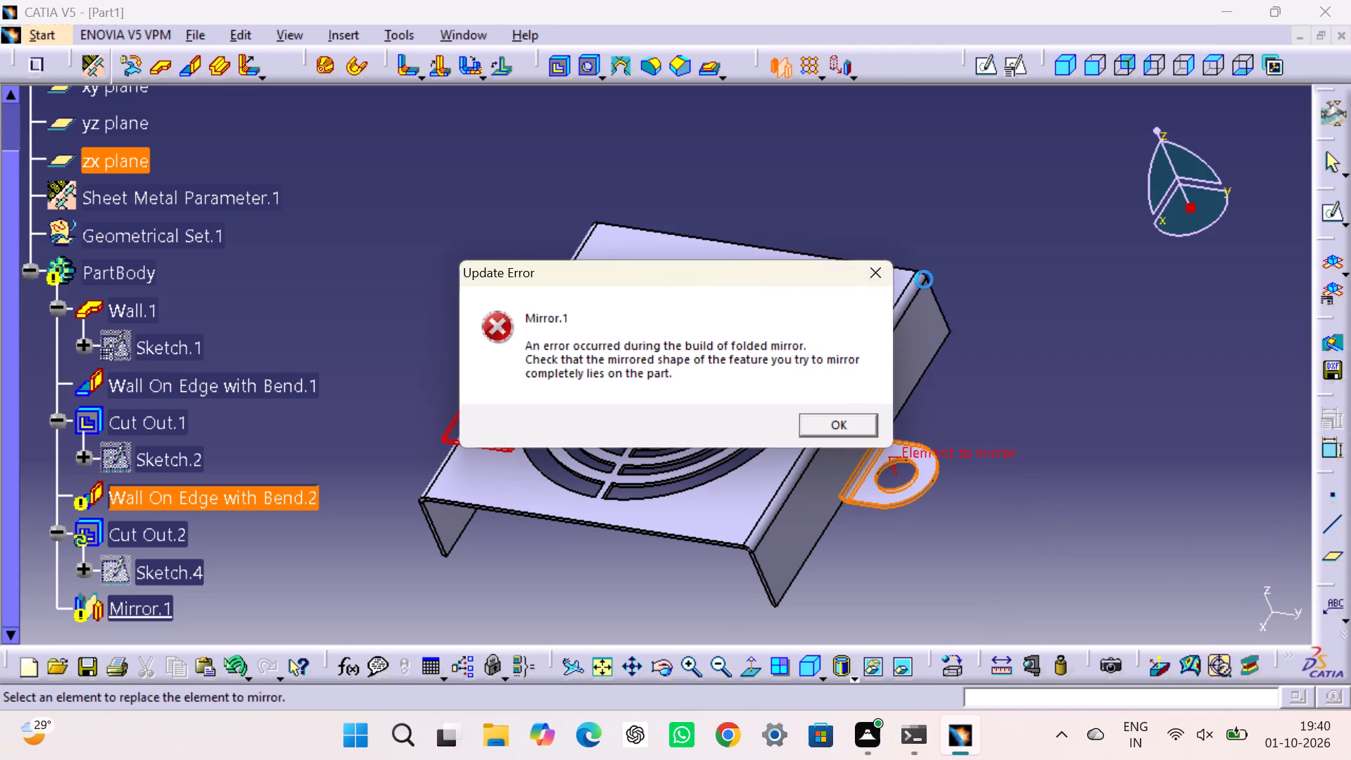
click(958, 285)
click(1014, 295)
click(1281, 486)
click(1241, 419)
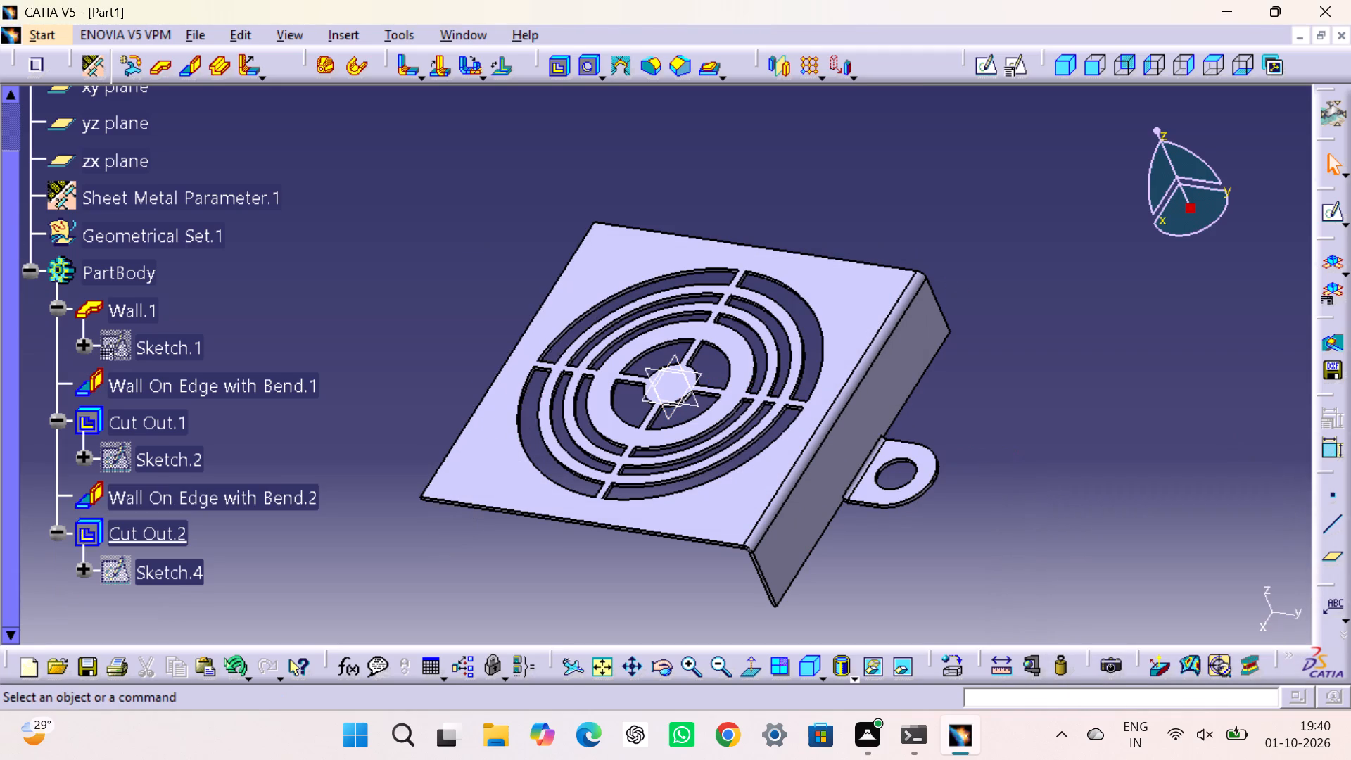
Mirror the bent edge wall about the zx plane onto the opposite edge of the ring-cutout wall.
middle_drag(486, 377, 573, 367)
right_drag(498, 387, 573, 367)
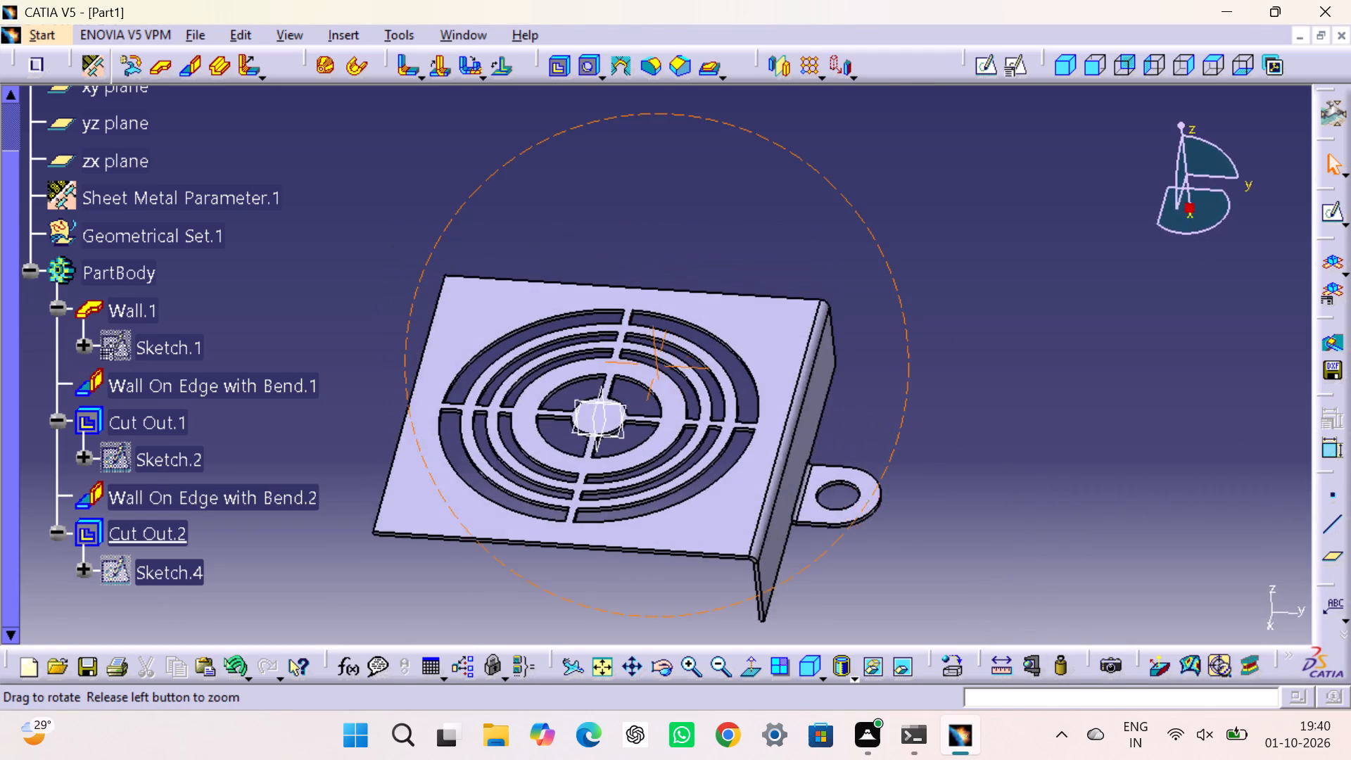
right_drag(573, 367, 555, 355)
middle_drag(573, 367, 563, 347)
click(1119, 426)
click(864, 414)
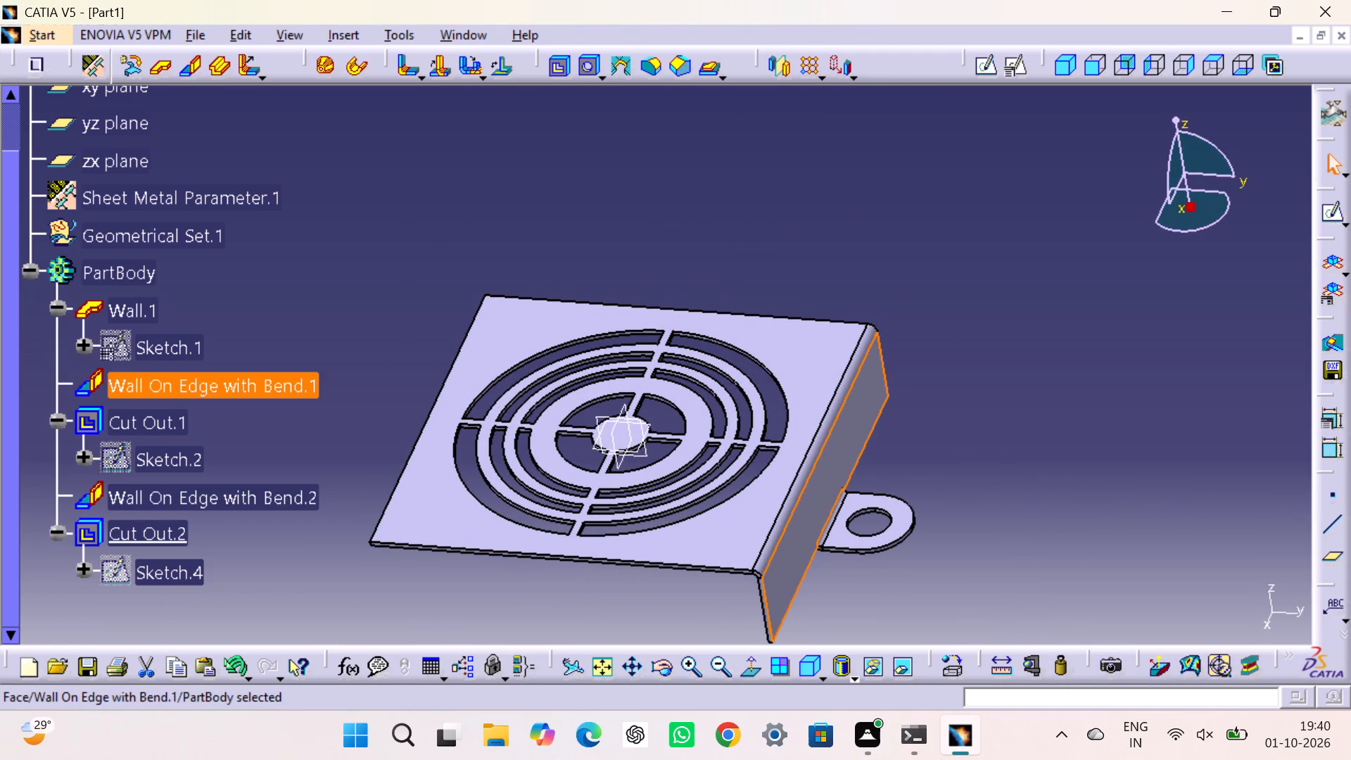
ctrl+click(896, 507)
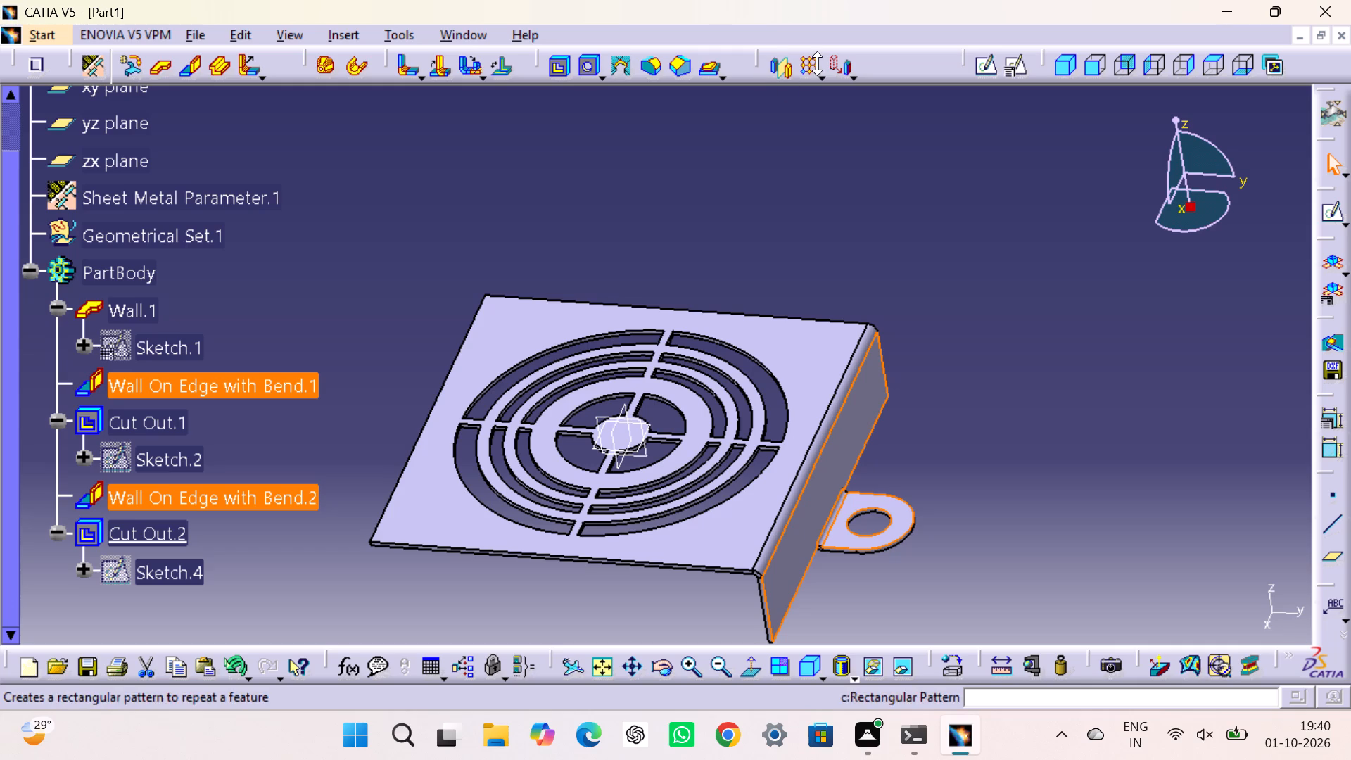
click(777, 65)
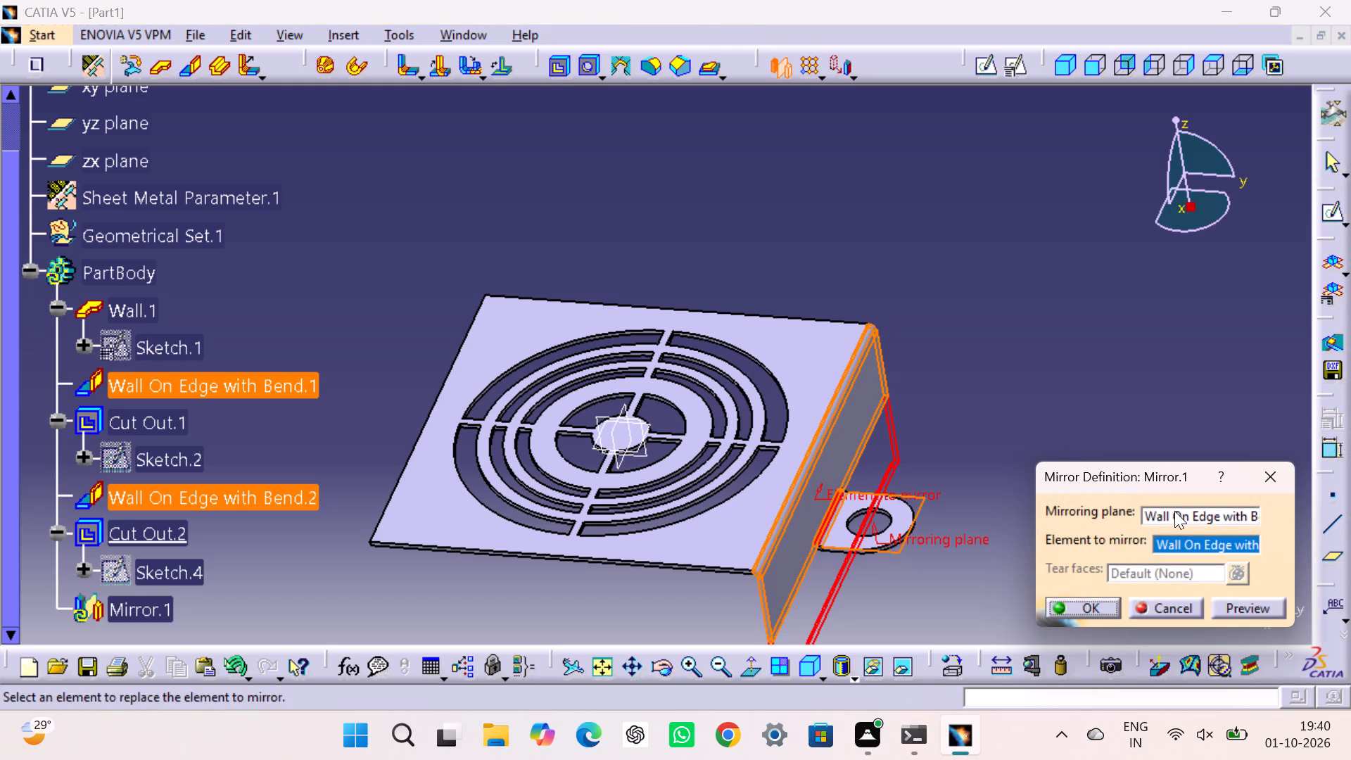
right_click(1174, 511)
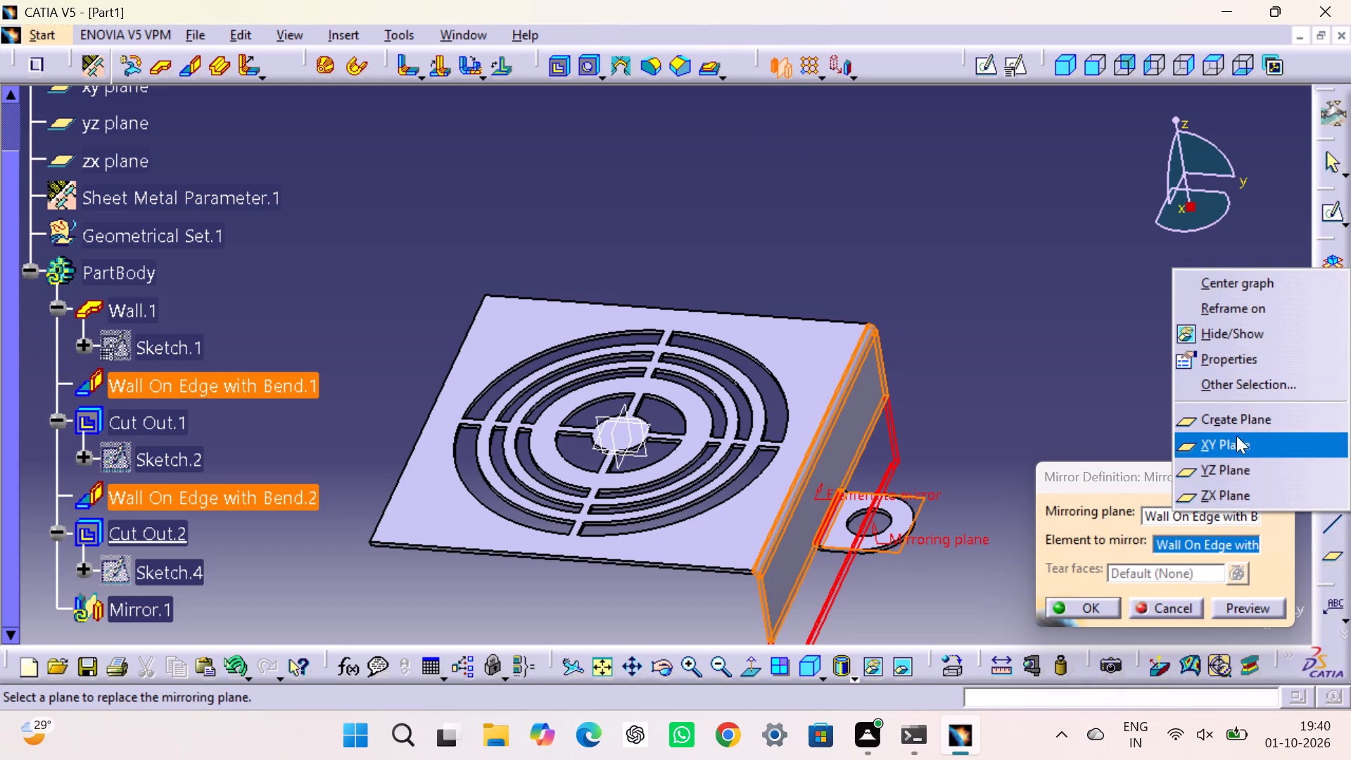
click(1231, 465)
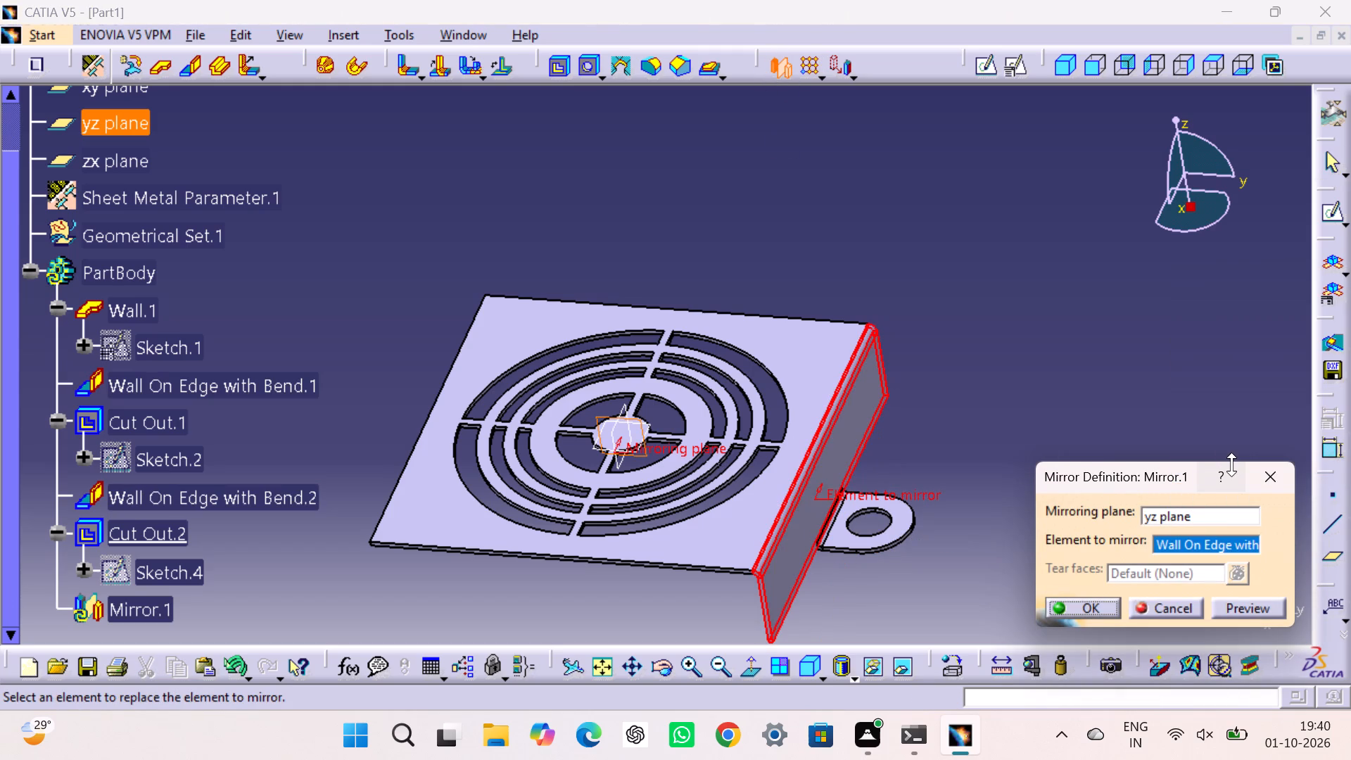
right_click(1200, 515)
click(1206, 495)
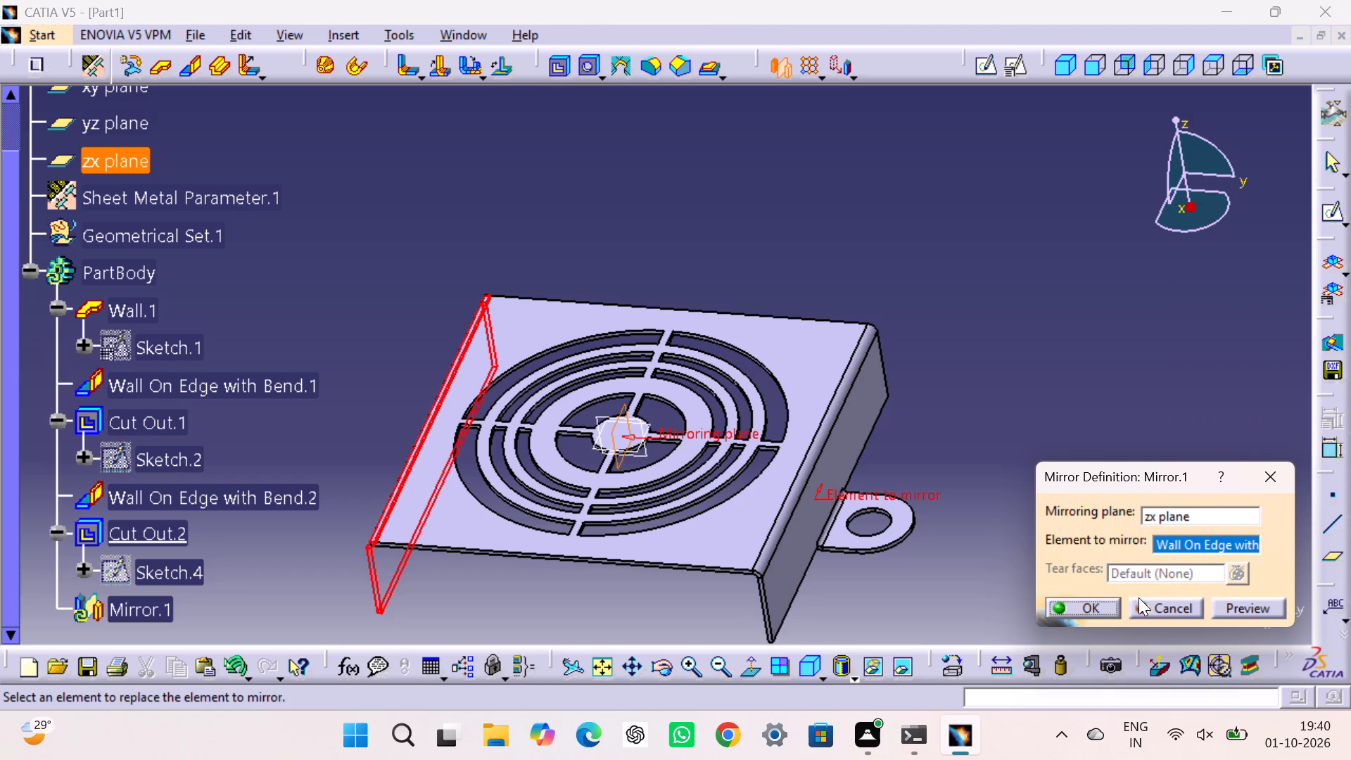
click(1104, 604)
click(1102, 431)
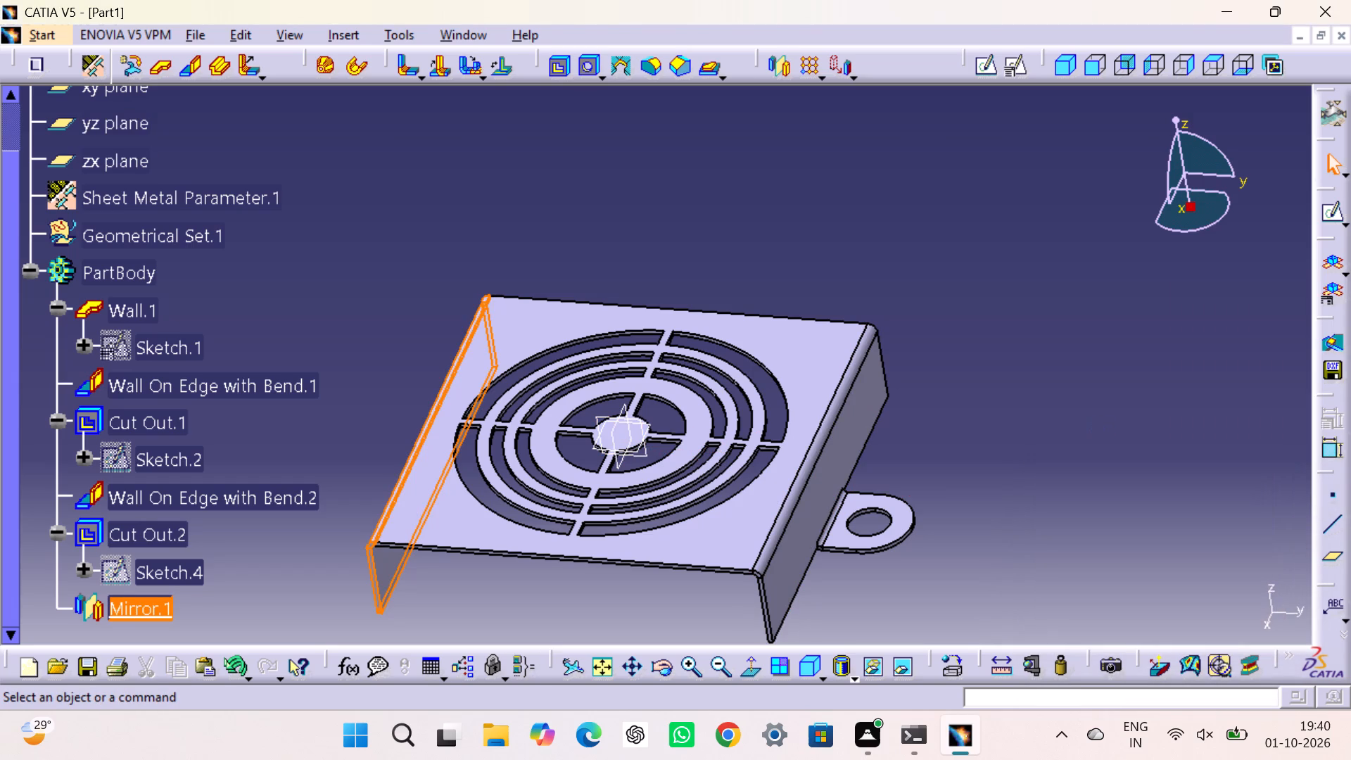
click(1028, 519)
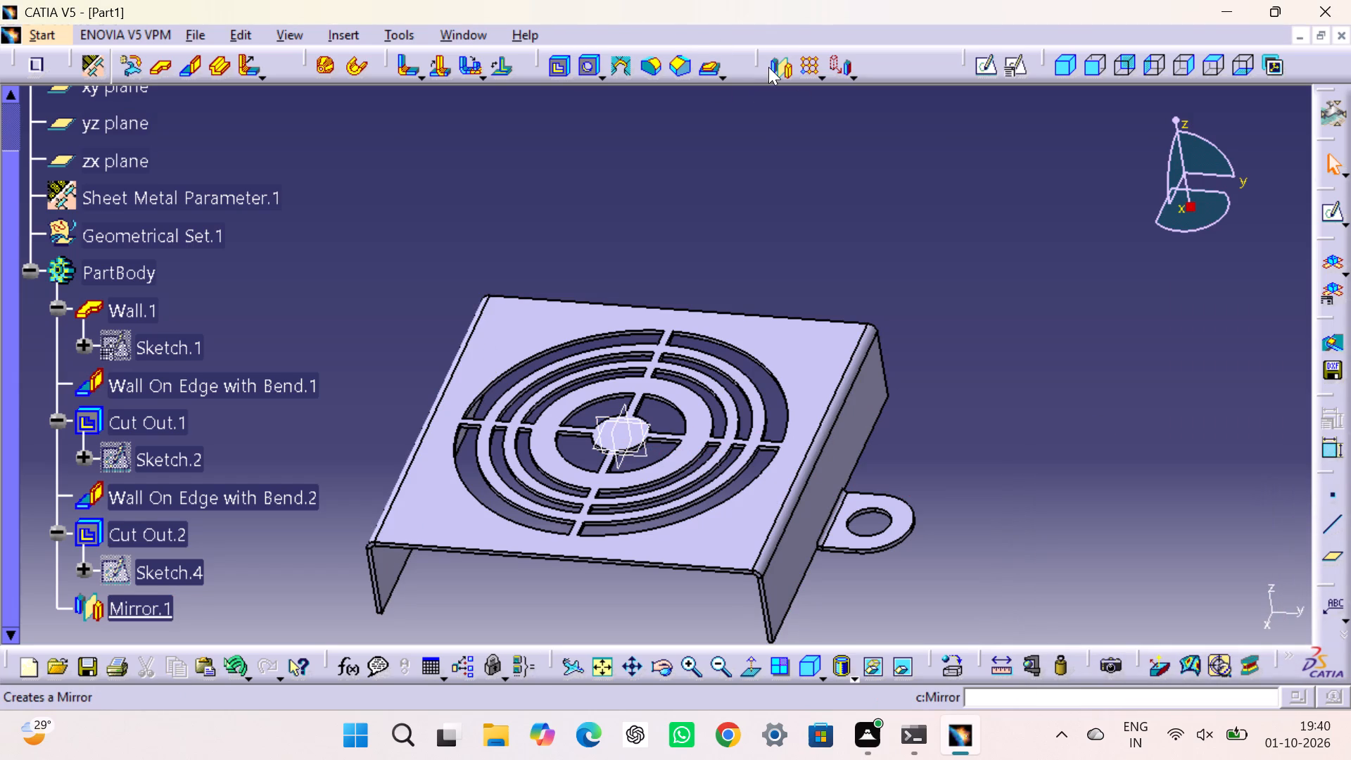
Start a second mirror about the zx plane and try it with the current body as the element.
click(777, 63)
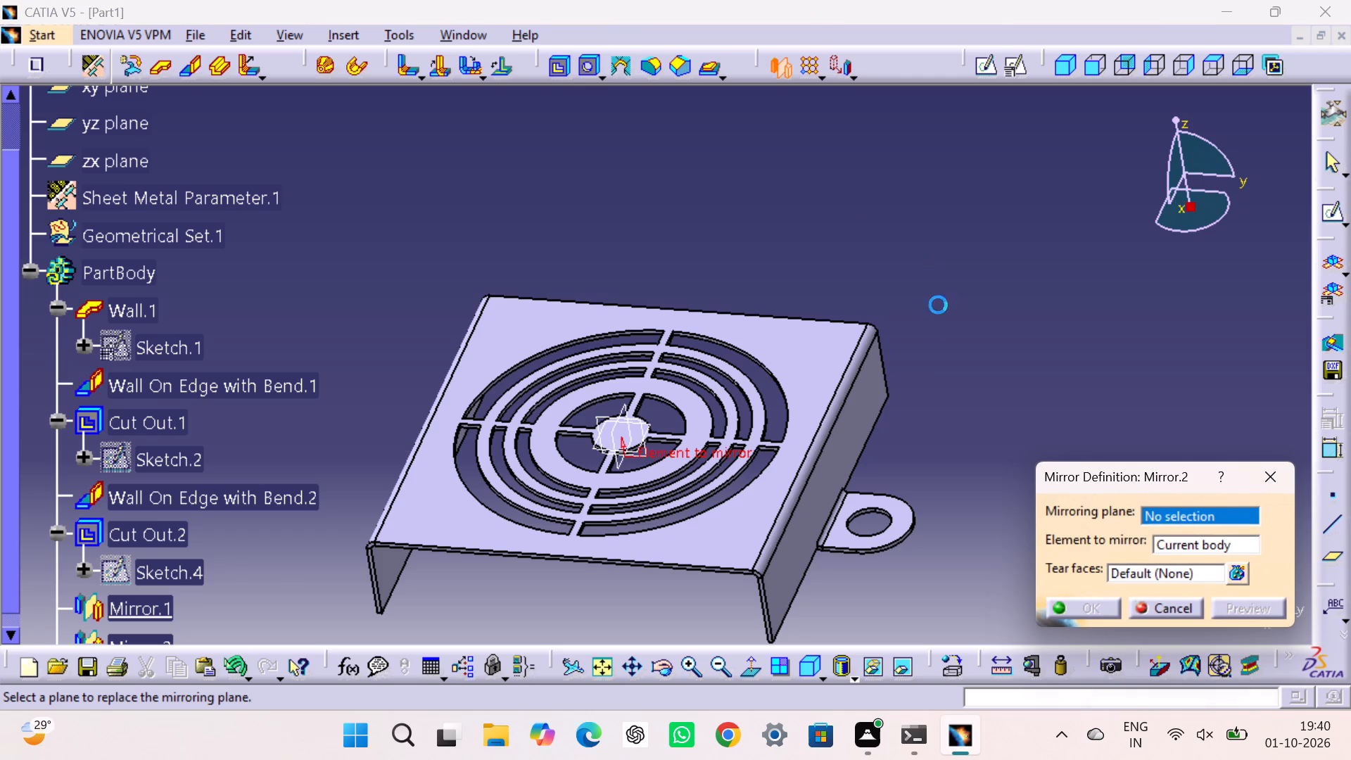
right_click(1220, 510)
click(1269, 598)
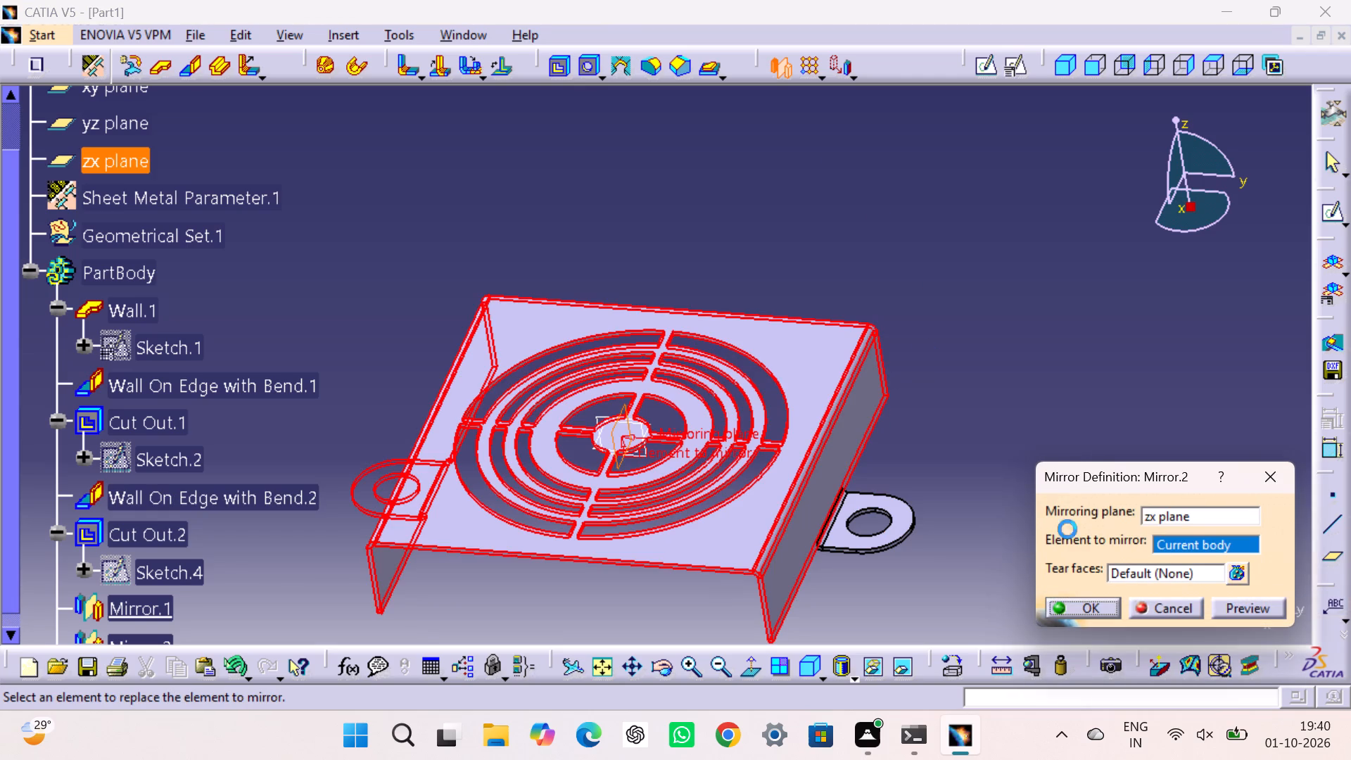
click(1092, 600)
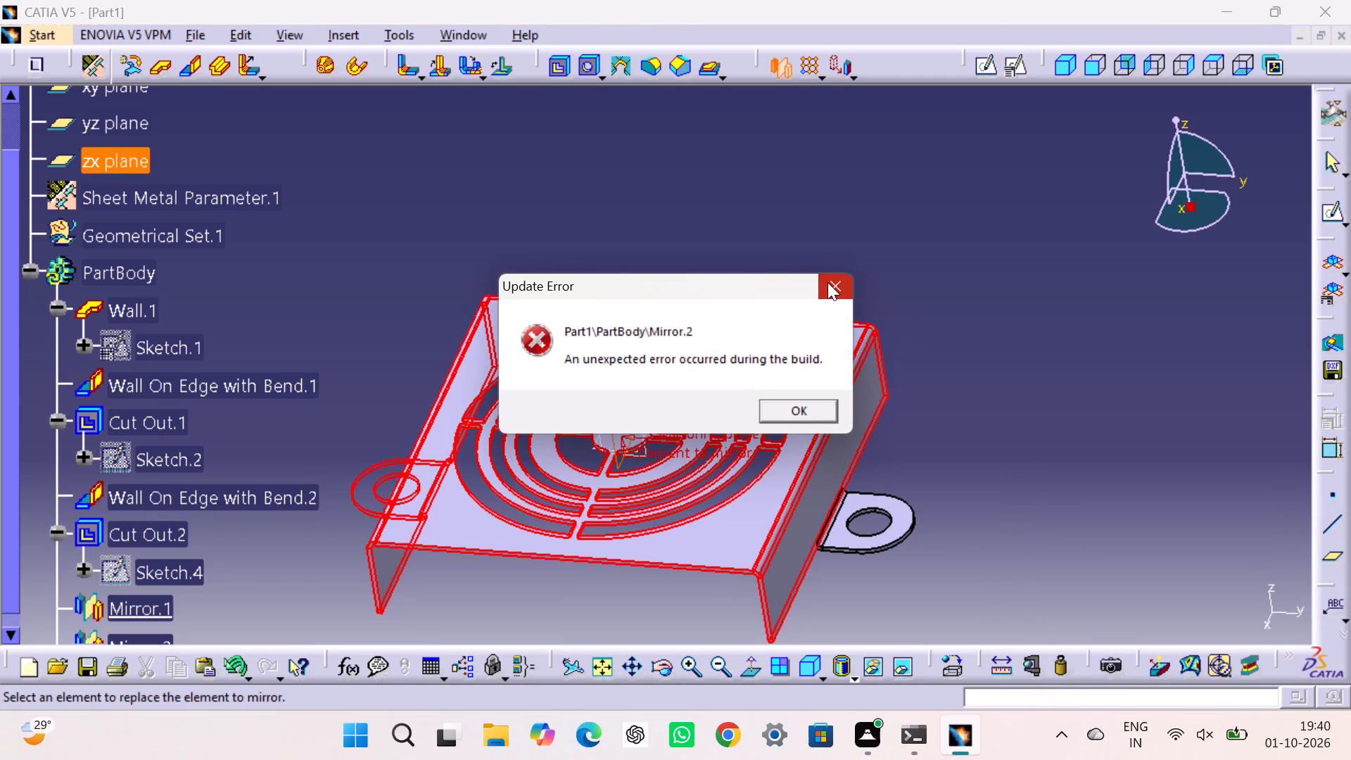
click(828, 281)
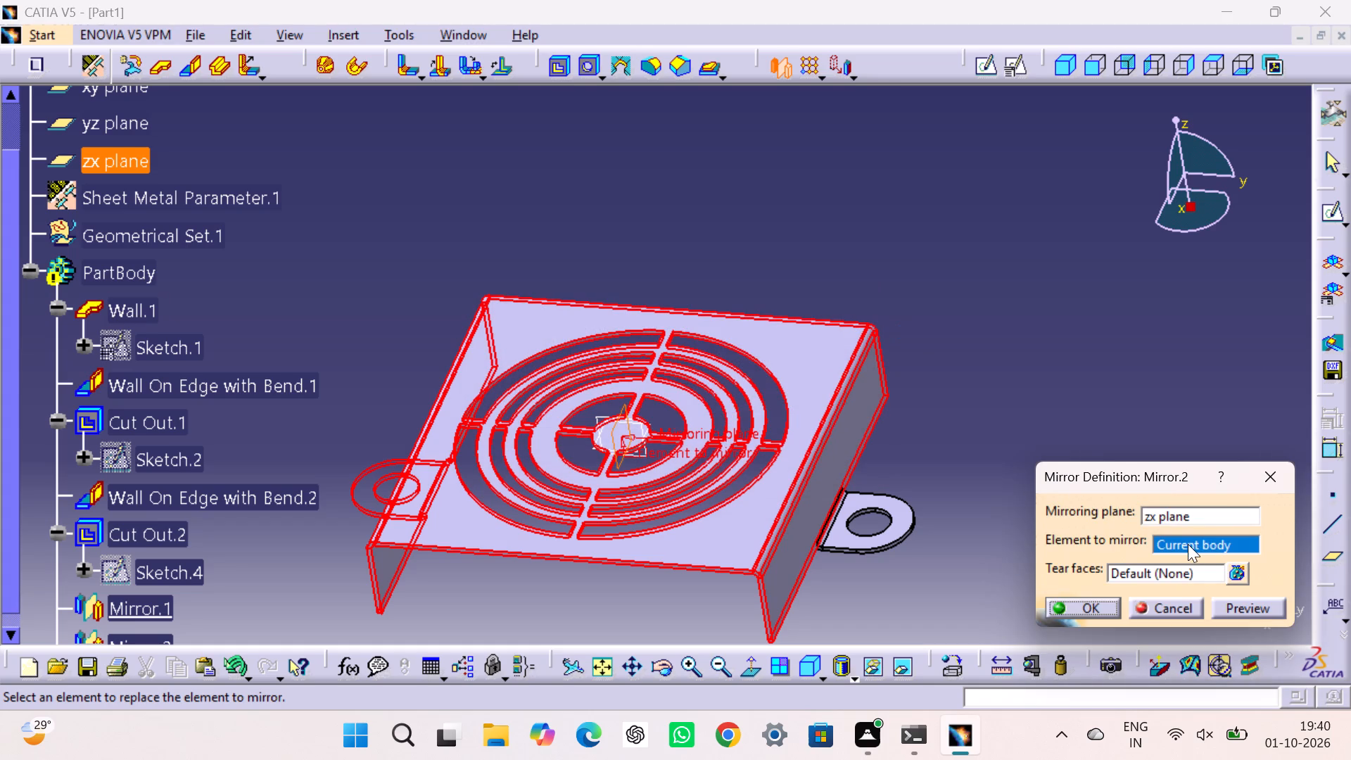
Change the element to mirror to the holed tab wall and apply the mirror about the zx plane.
right_click(1188, 544)
right_click(1188, 544)
click(1188, 544)
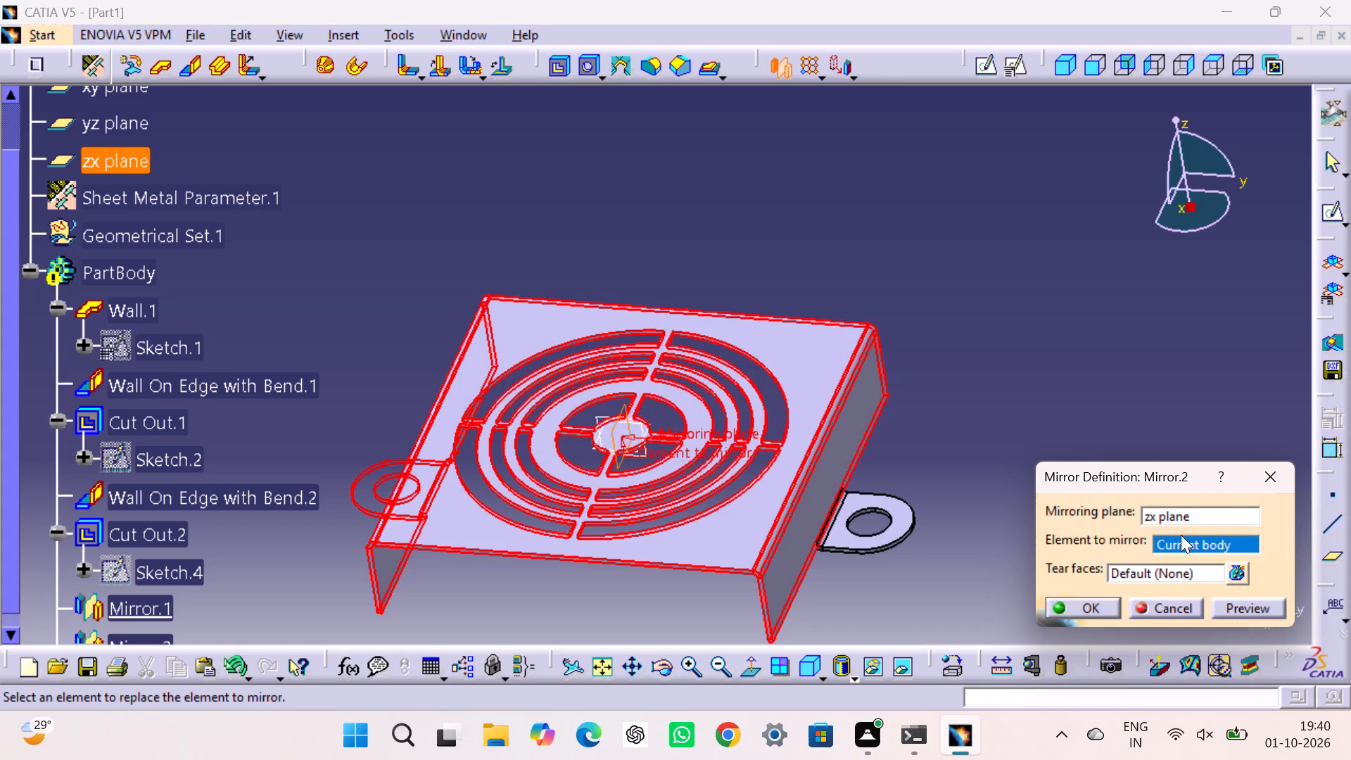
click(1171, 543)
click(899, 510)
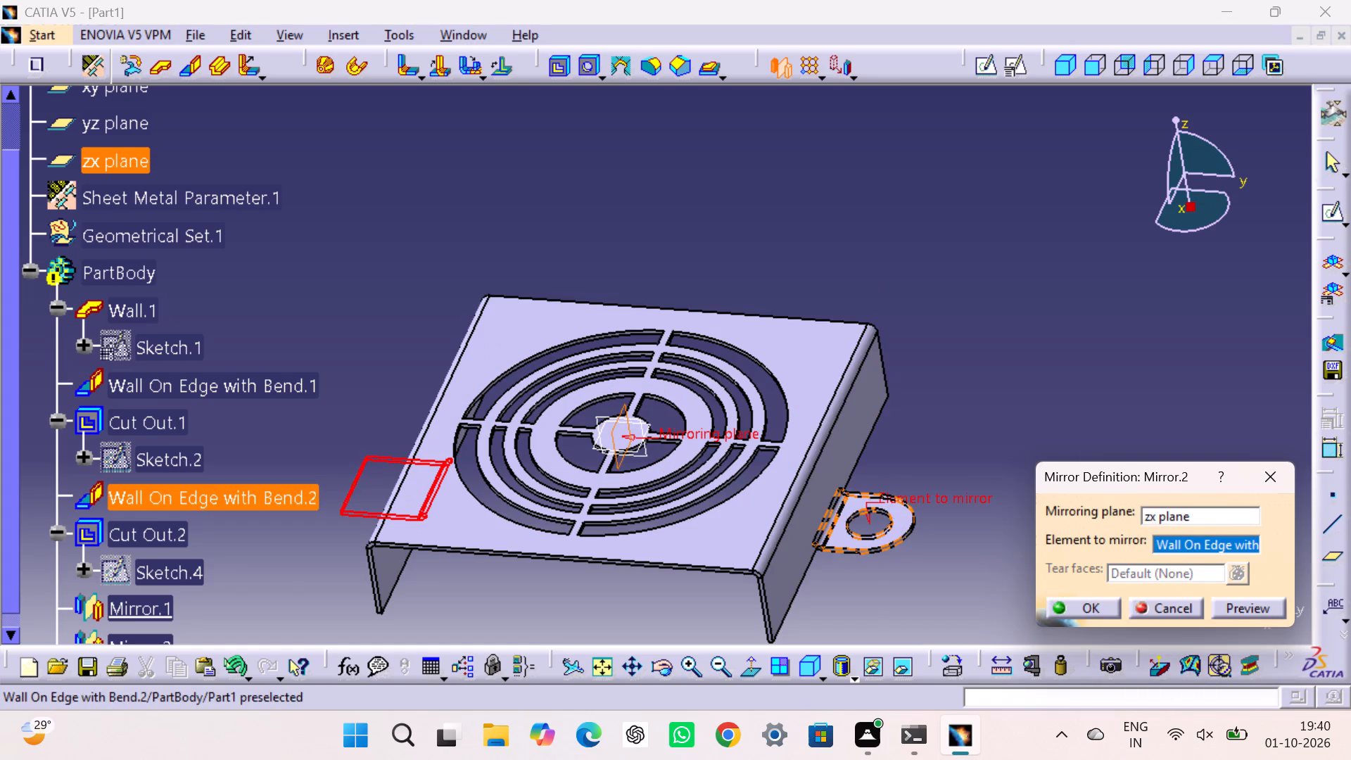
click(1099, 602)
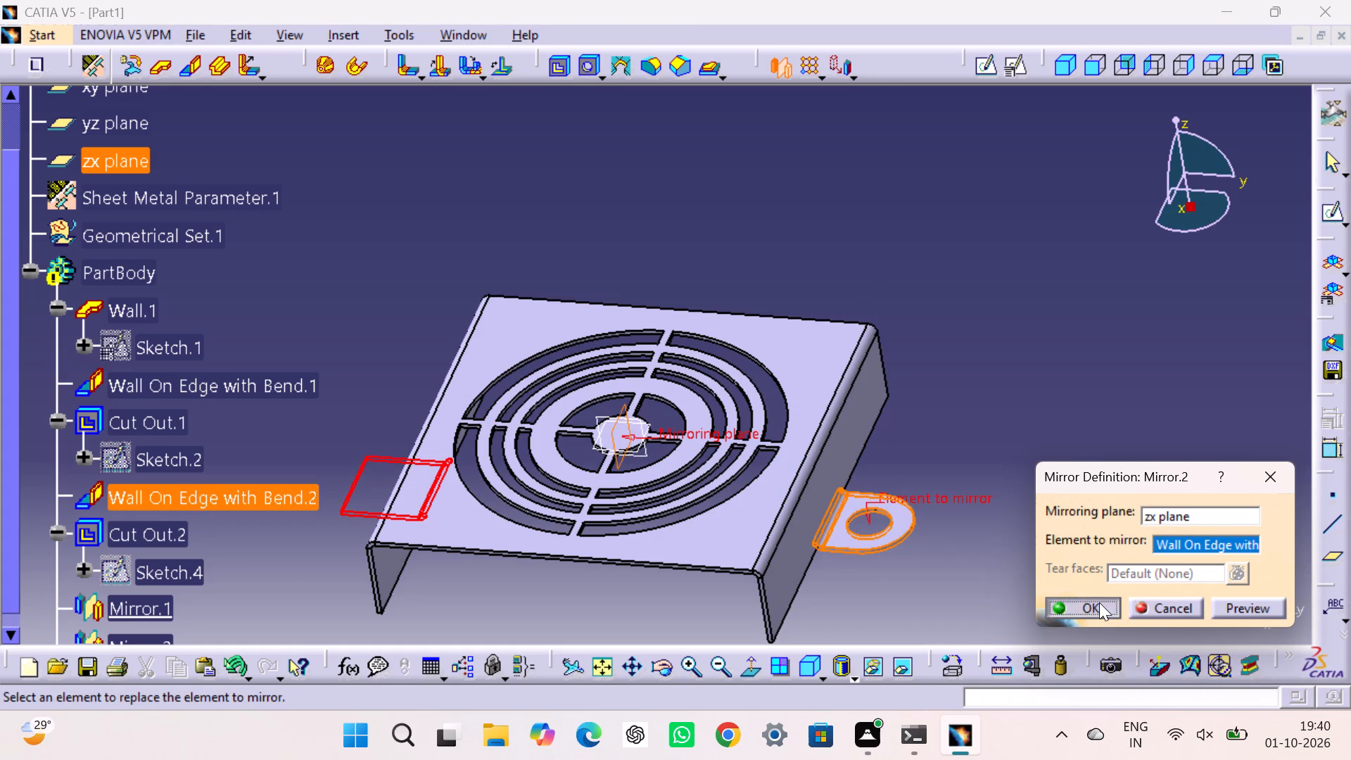
Mirror the holed tab's cutout (Cut Out.2) about the zx plane onto the plain mirrored tab.
click(1064, 438)
middle_drag(1035, 475, 1036, 463)
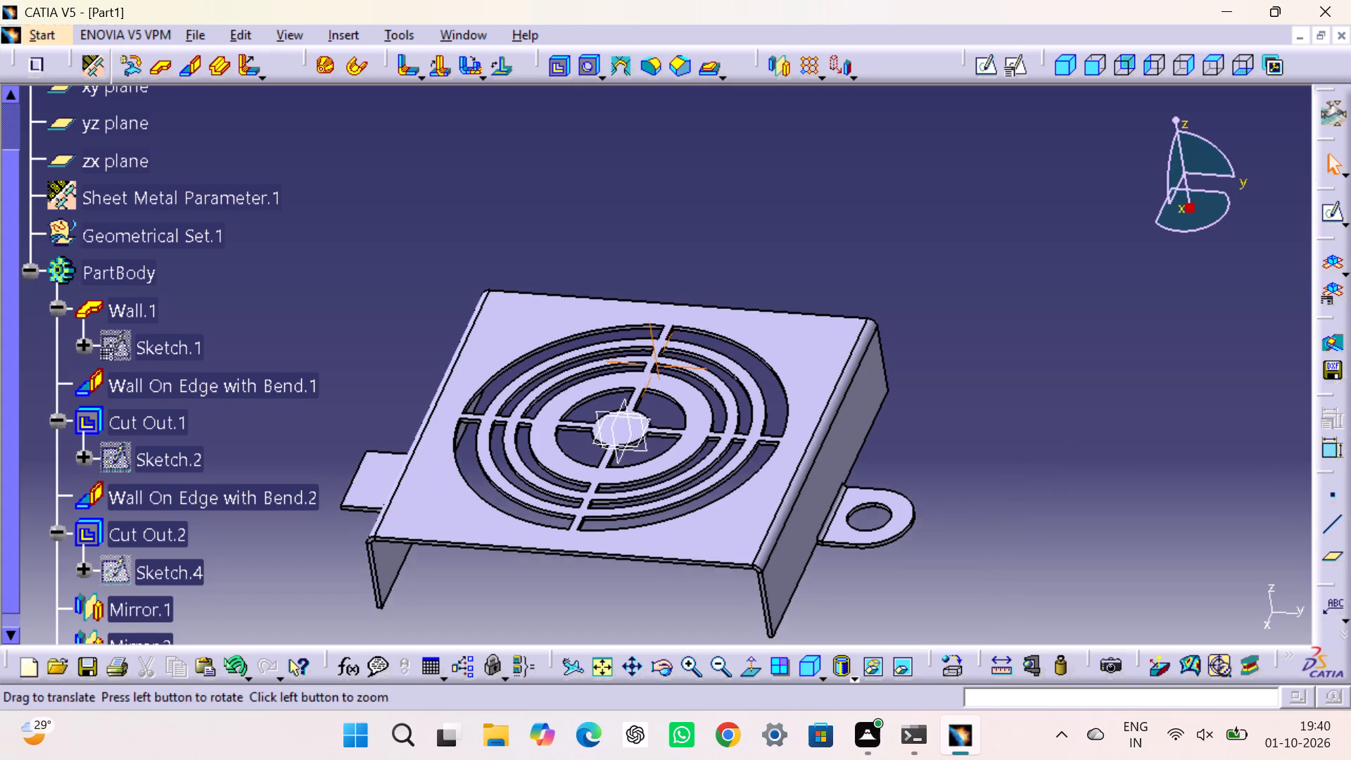
middle_drag(1036, 463, 1115, 334)
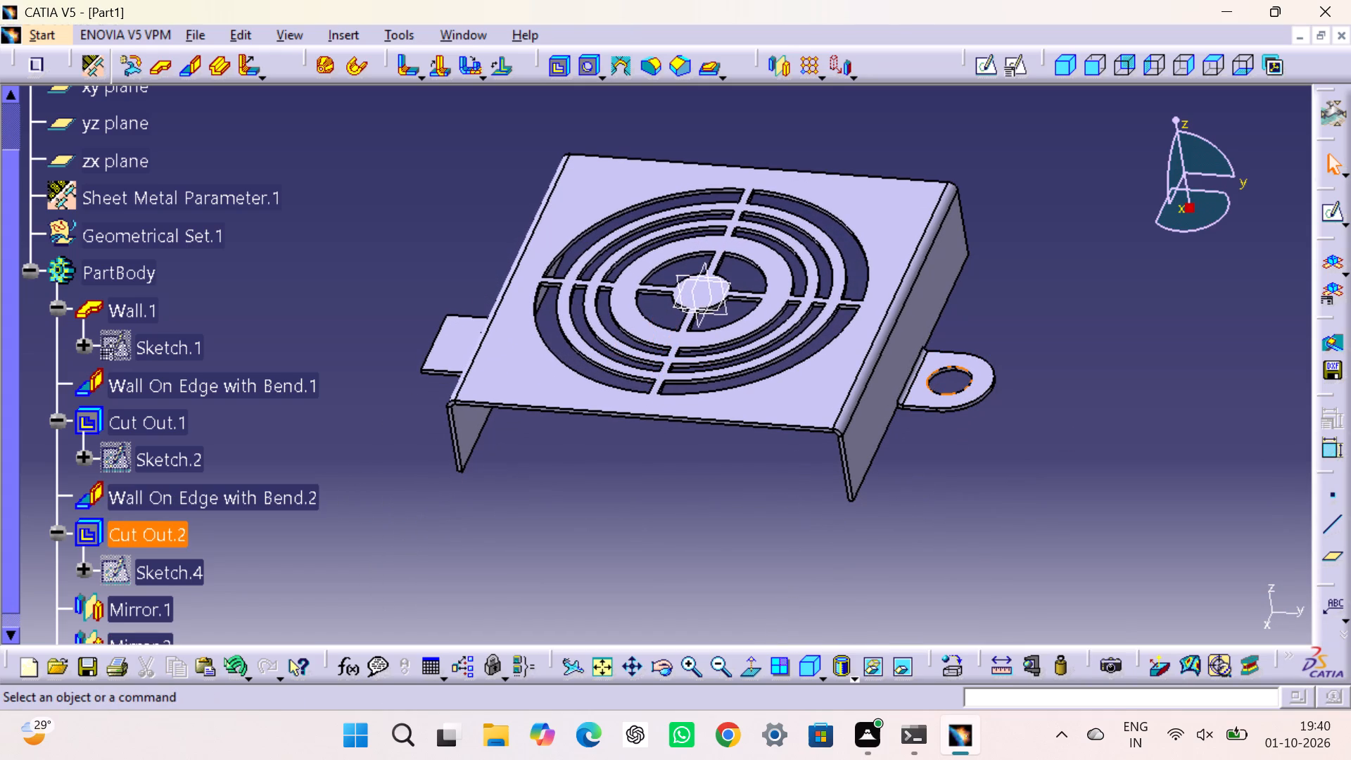
click(970, 367)
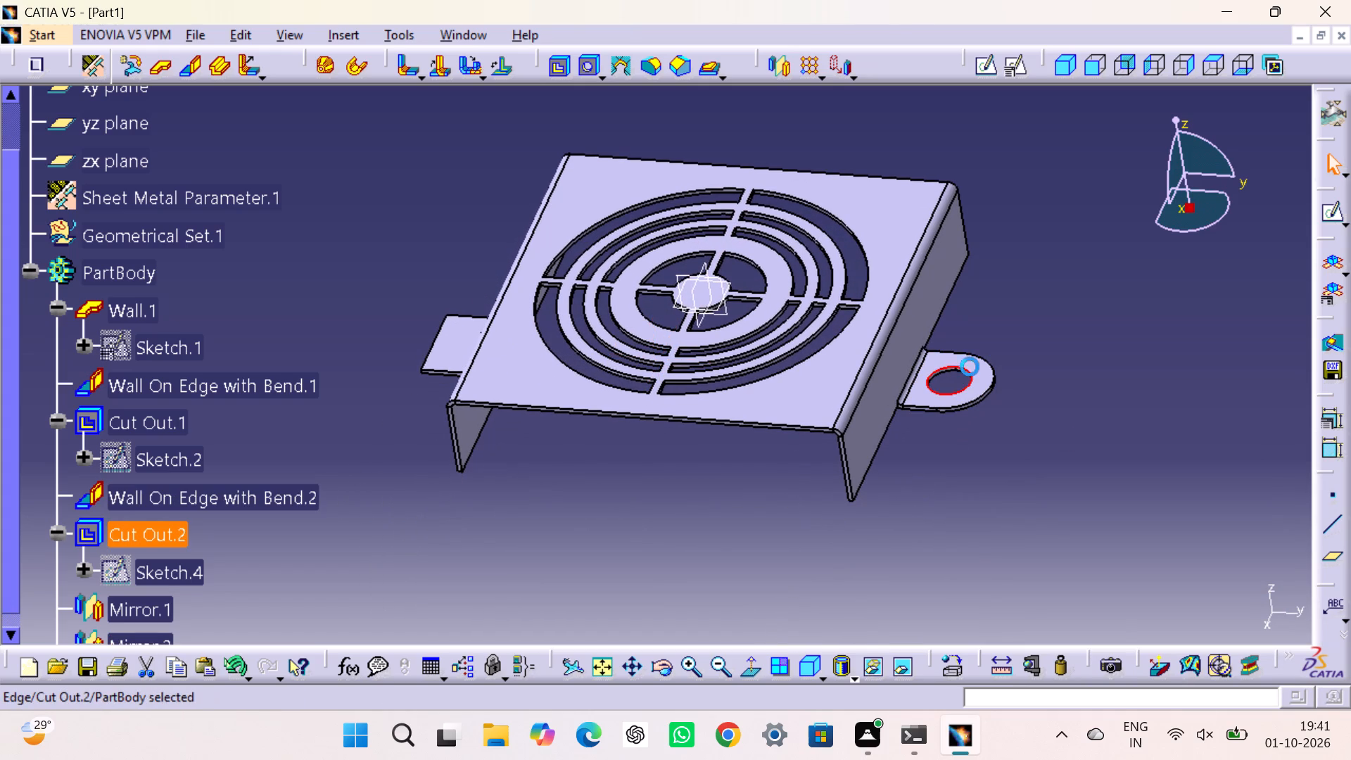
ctrl+click(996, 383)
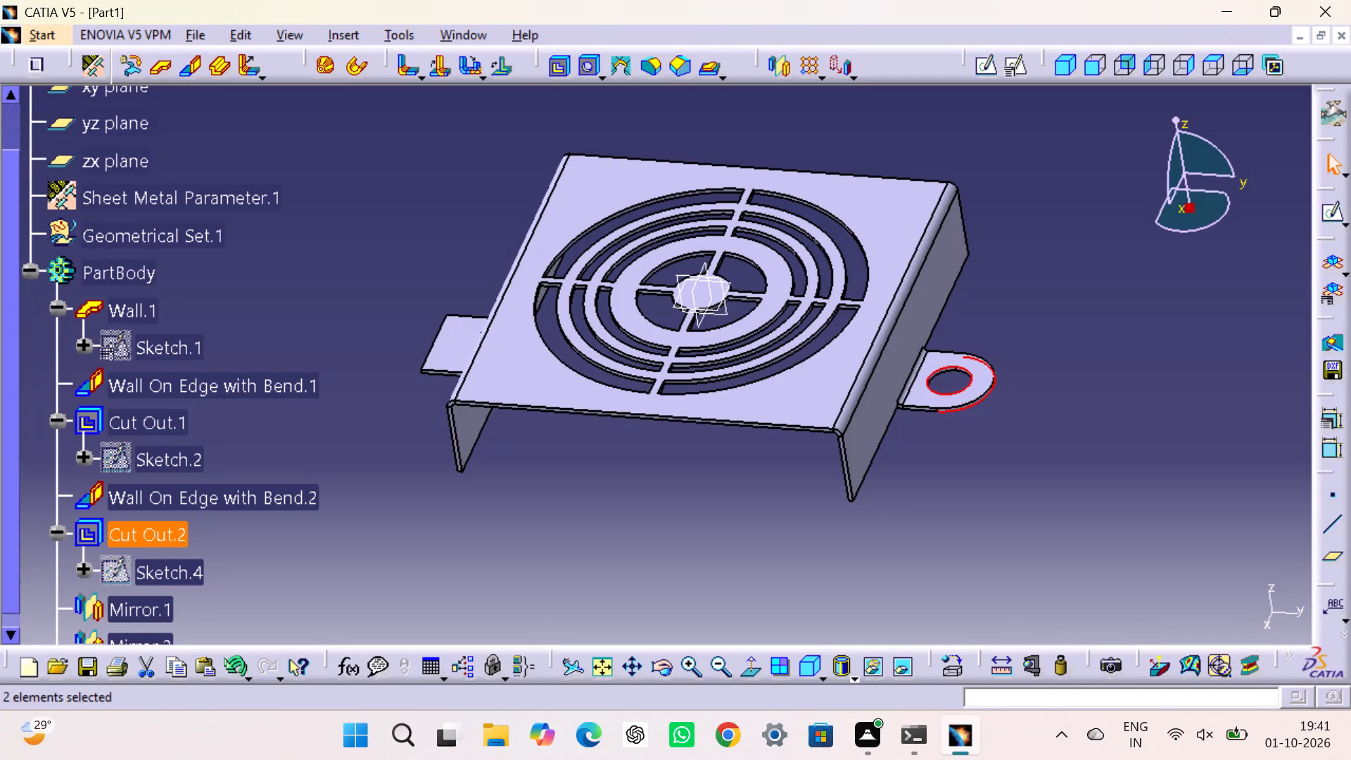
ctrl+click(1097, 327)
double_click(679, 455)
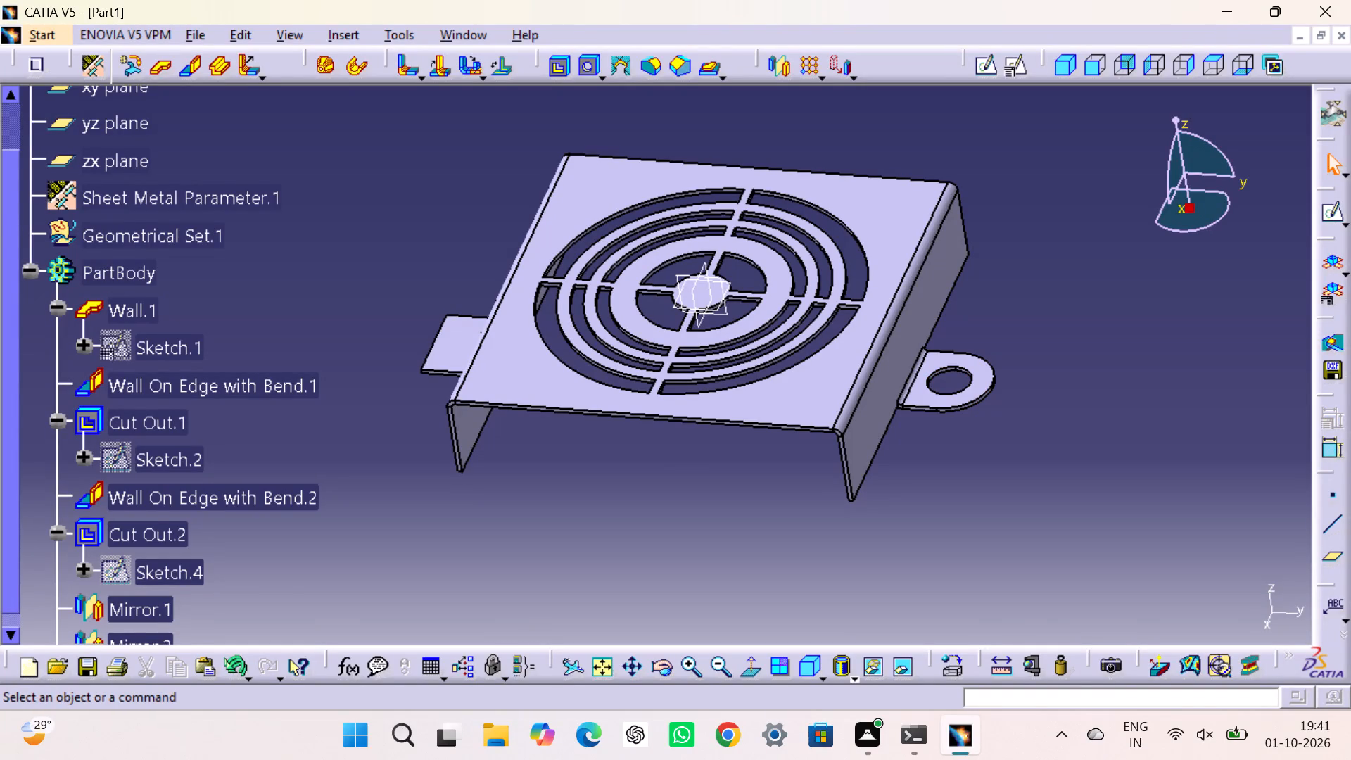
scroll(265, 486, down, 2)
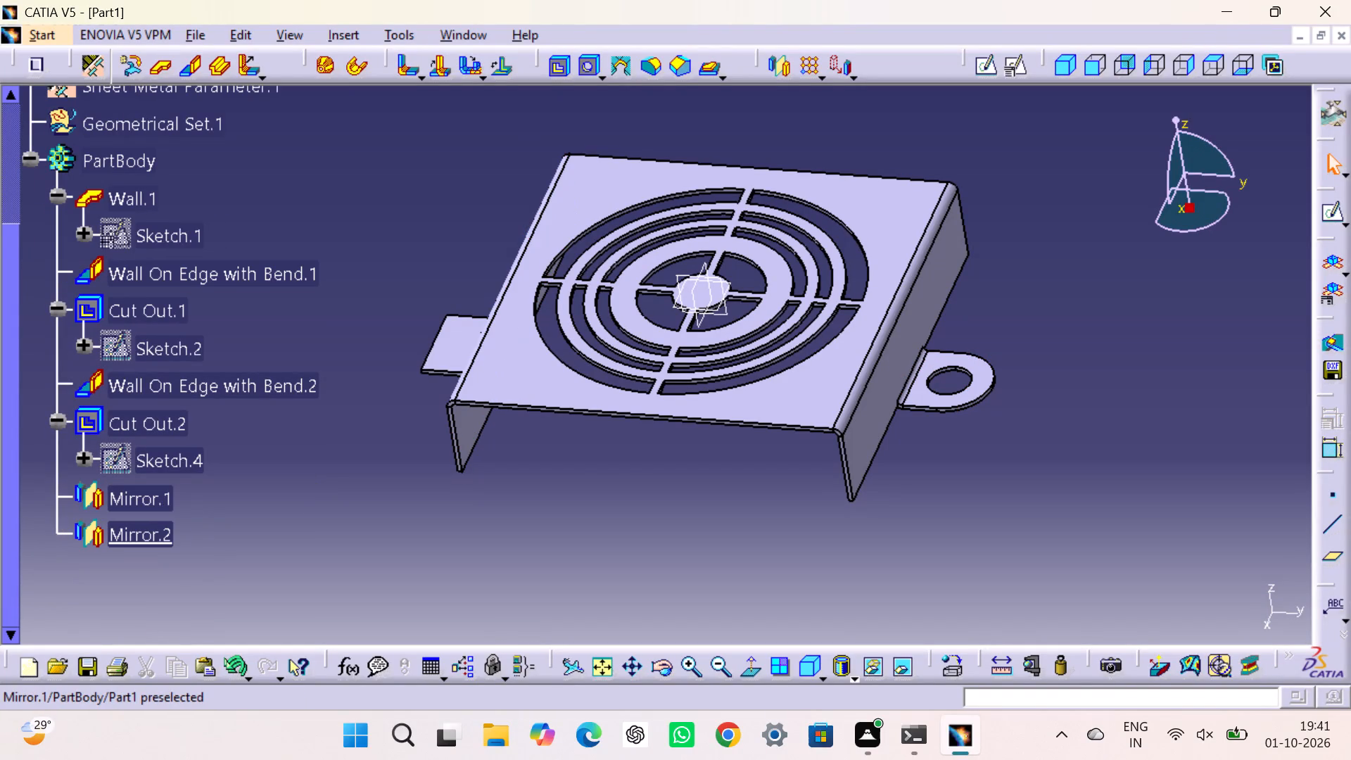
click(156, 428)
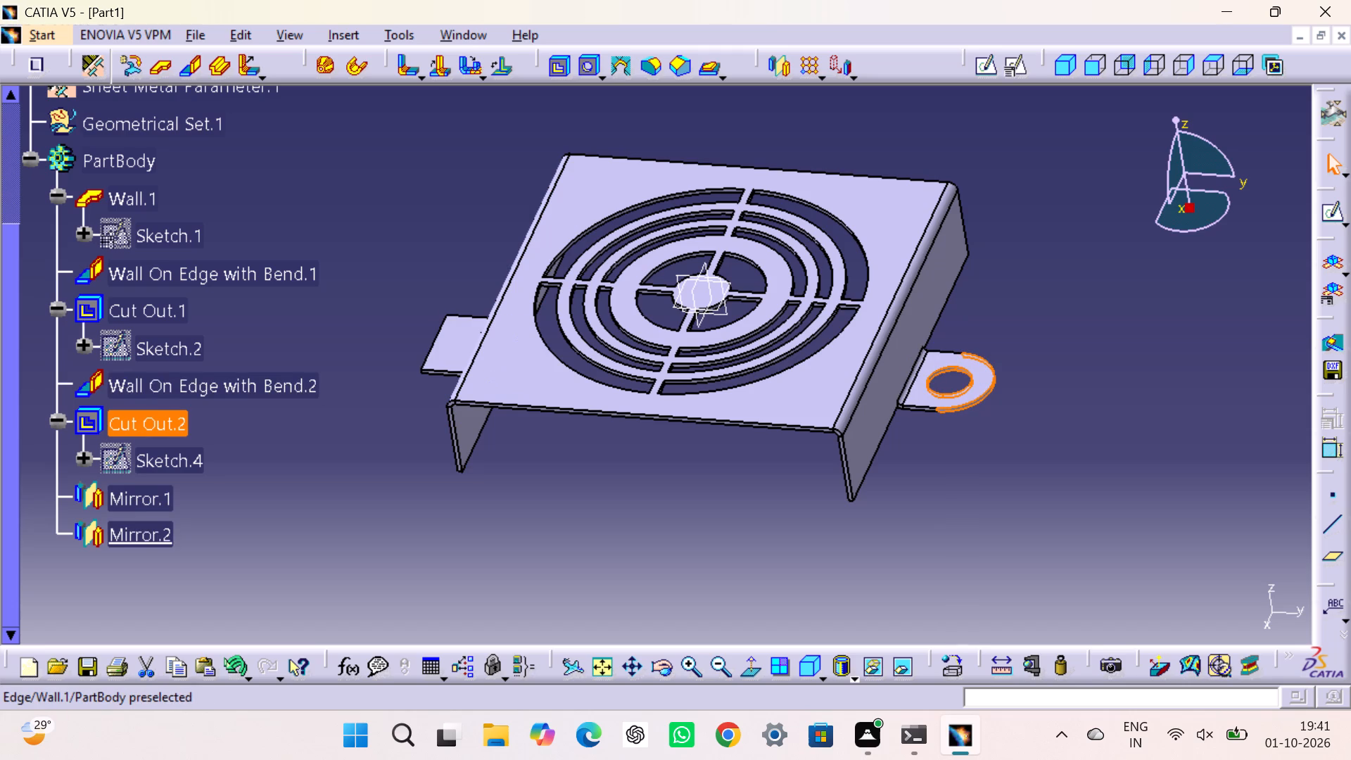
click(780, 63)
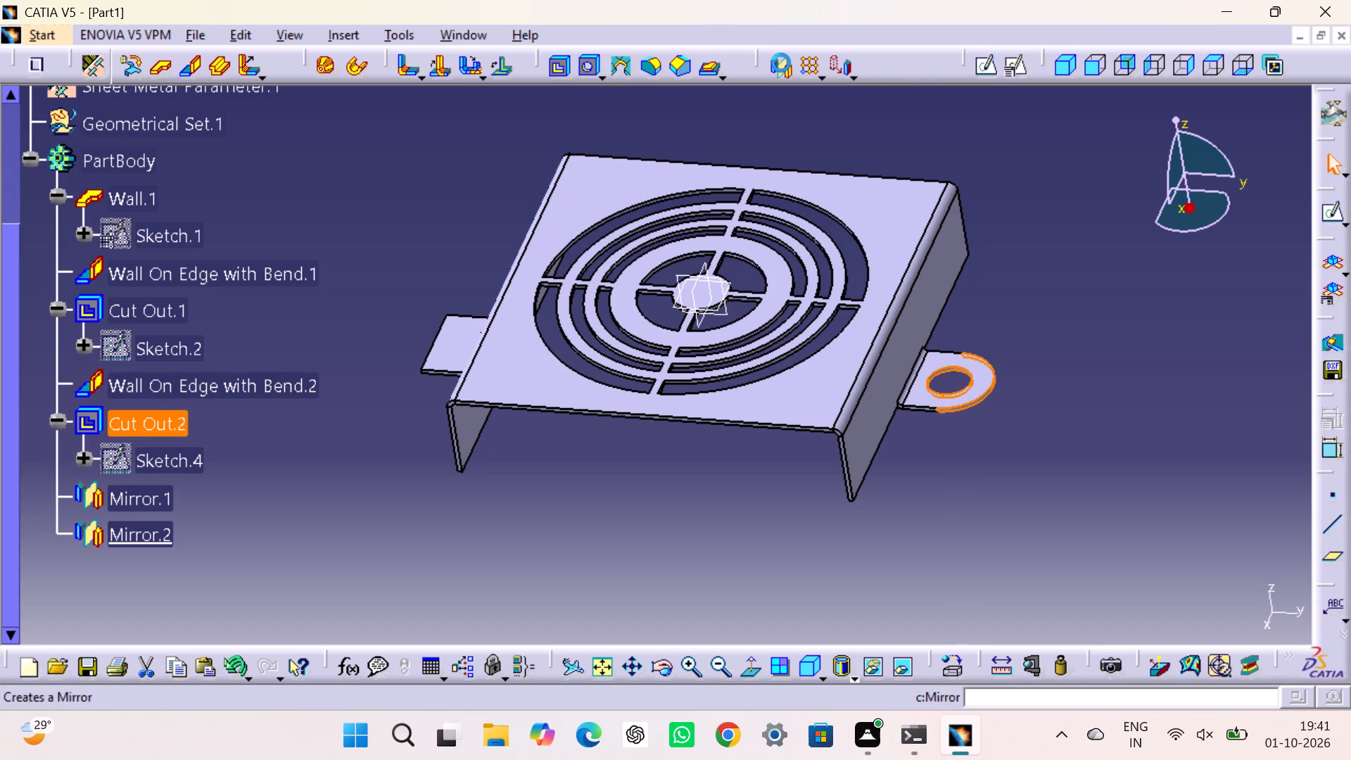
right_click(1189, 514)
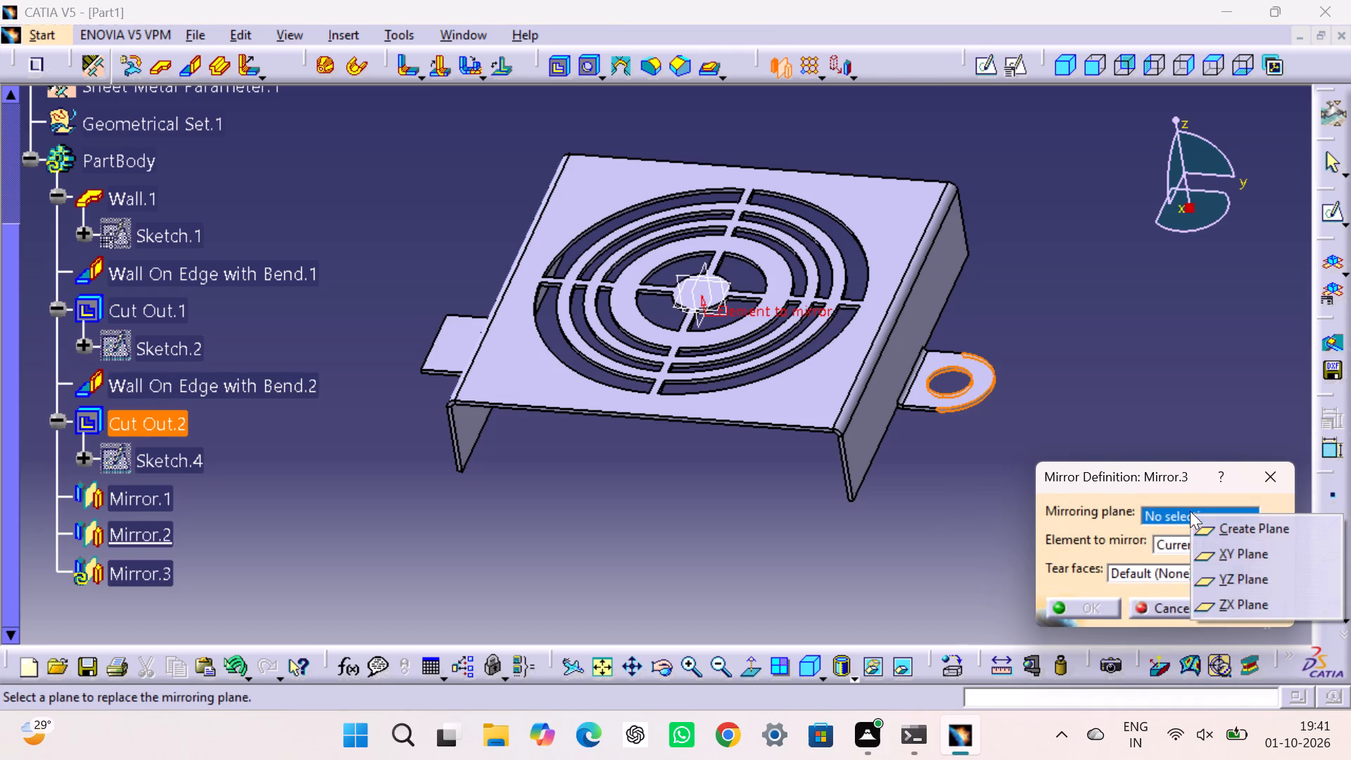
click(1226, 606)
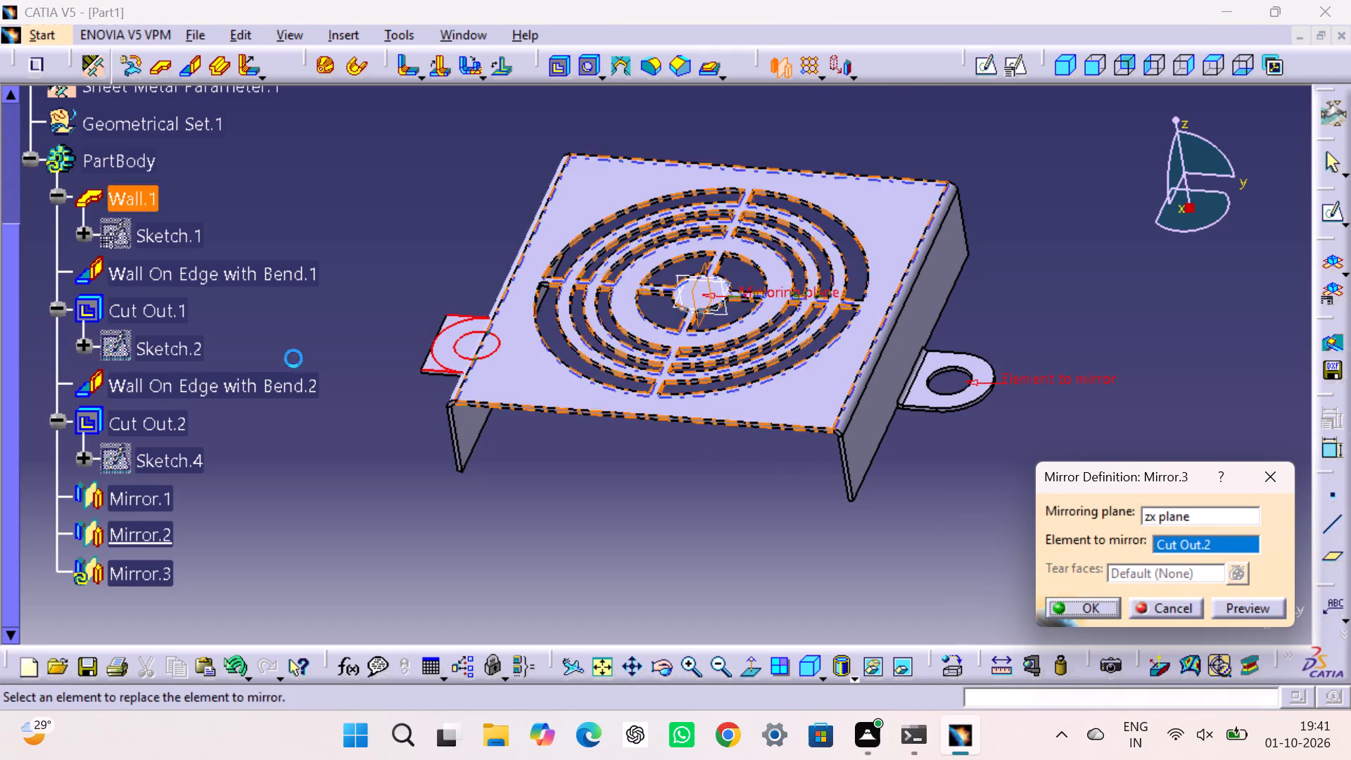
click(1272, 607)
click(1067, 608)
click(967, 566)
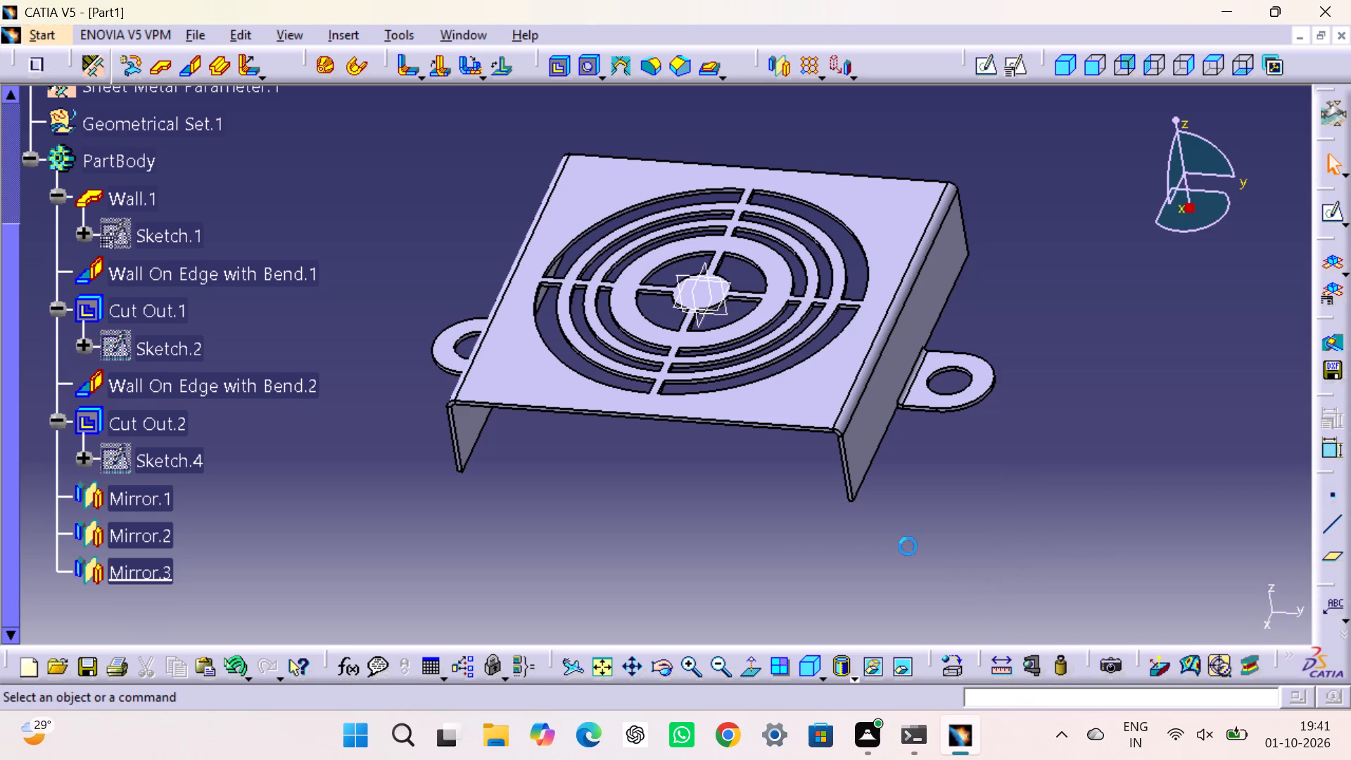
Add a 90 mm high wall with bend at 90deg on the open front edge of the ring-cutout wall.
middle_drag(703, 556, 811, 458)
right_drag(703, 557, 811, 458)
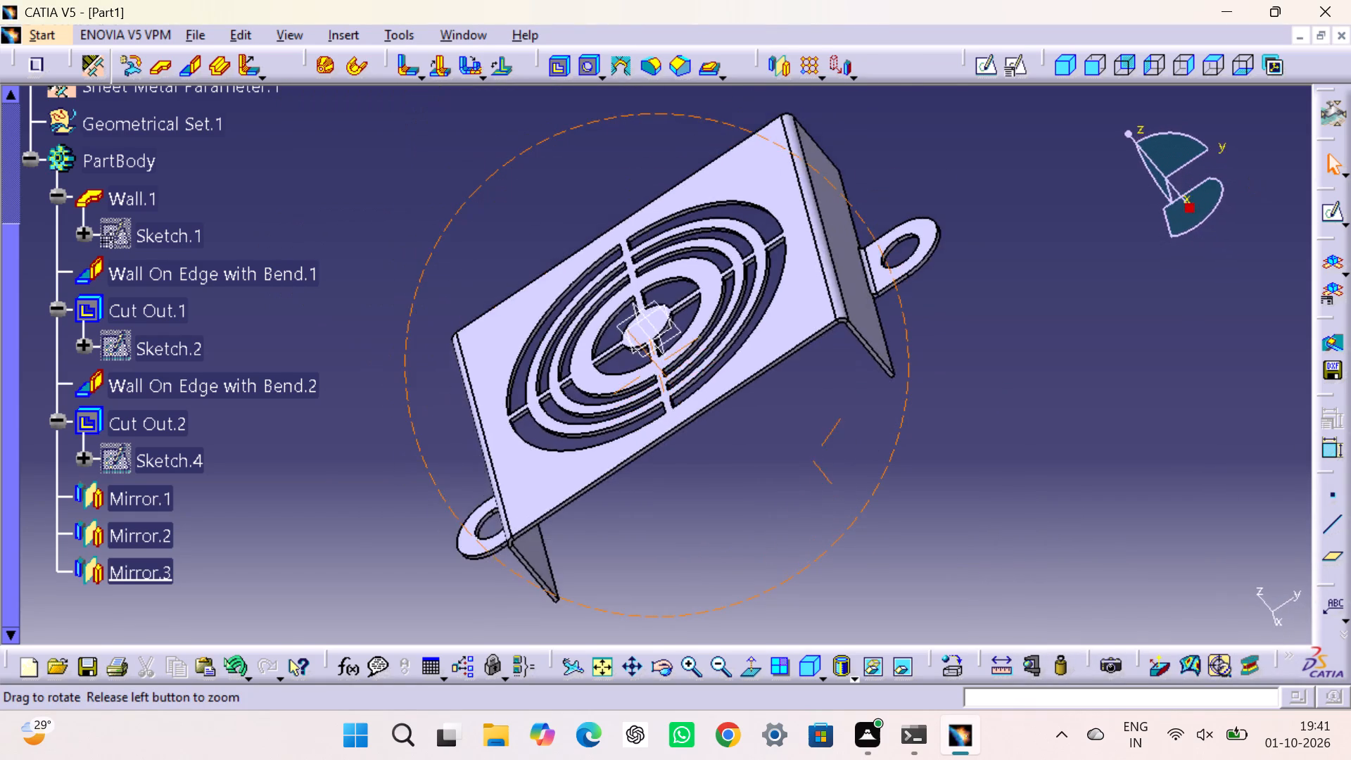
right_drag(811, 458, 827, 462)
middle_drag(811, 458, 827, 462)
click(972, 476)
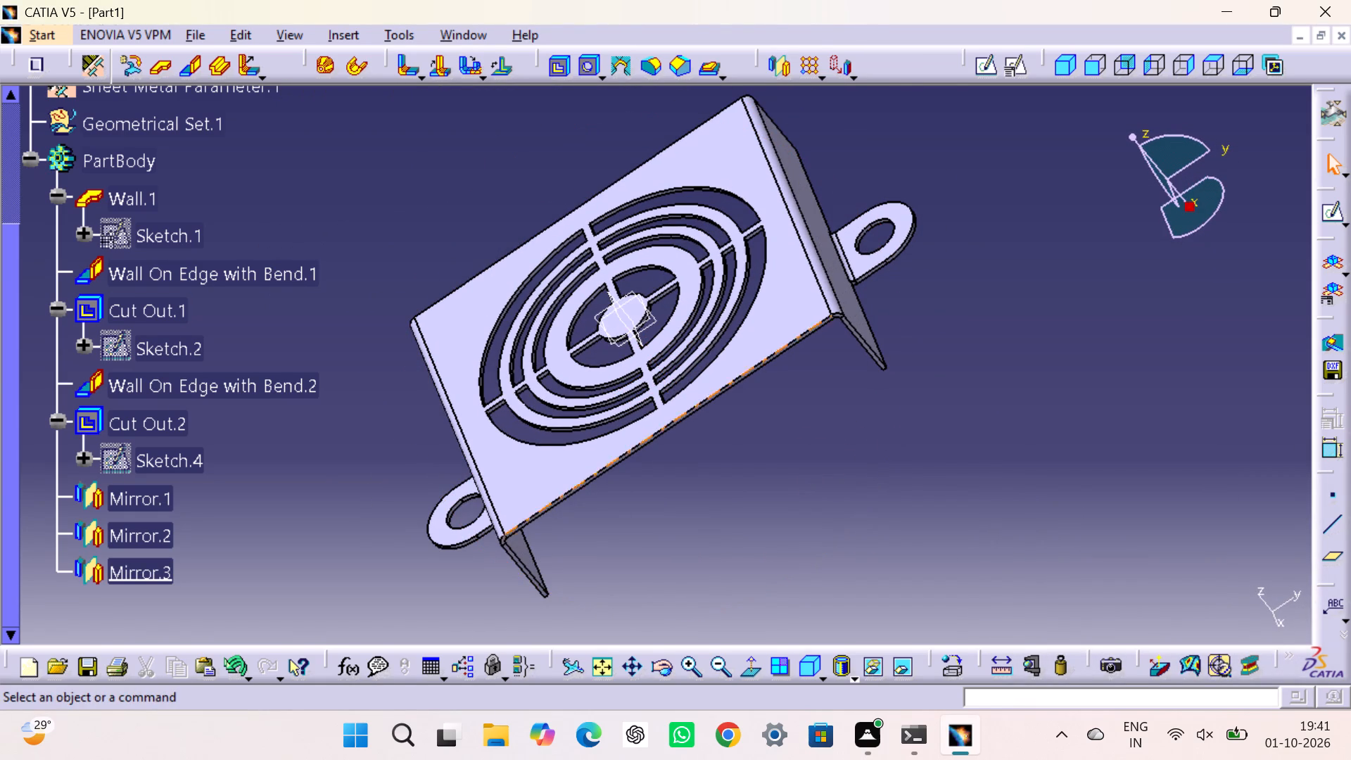
click(1064, 60)
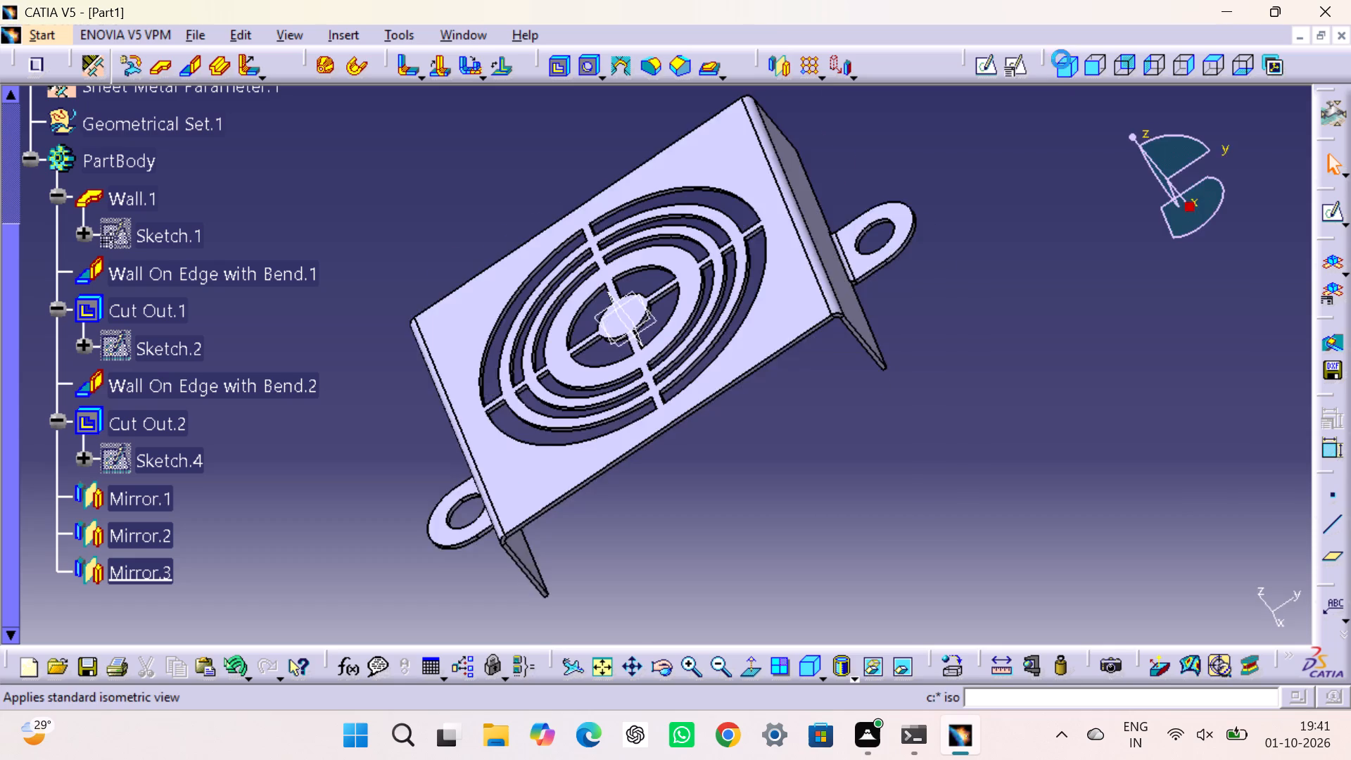
click(1150, 289)
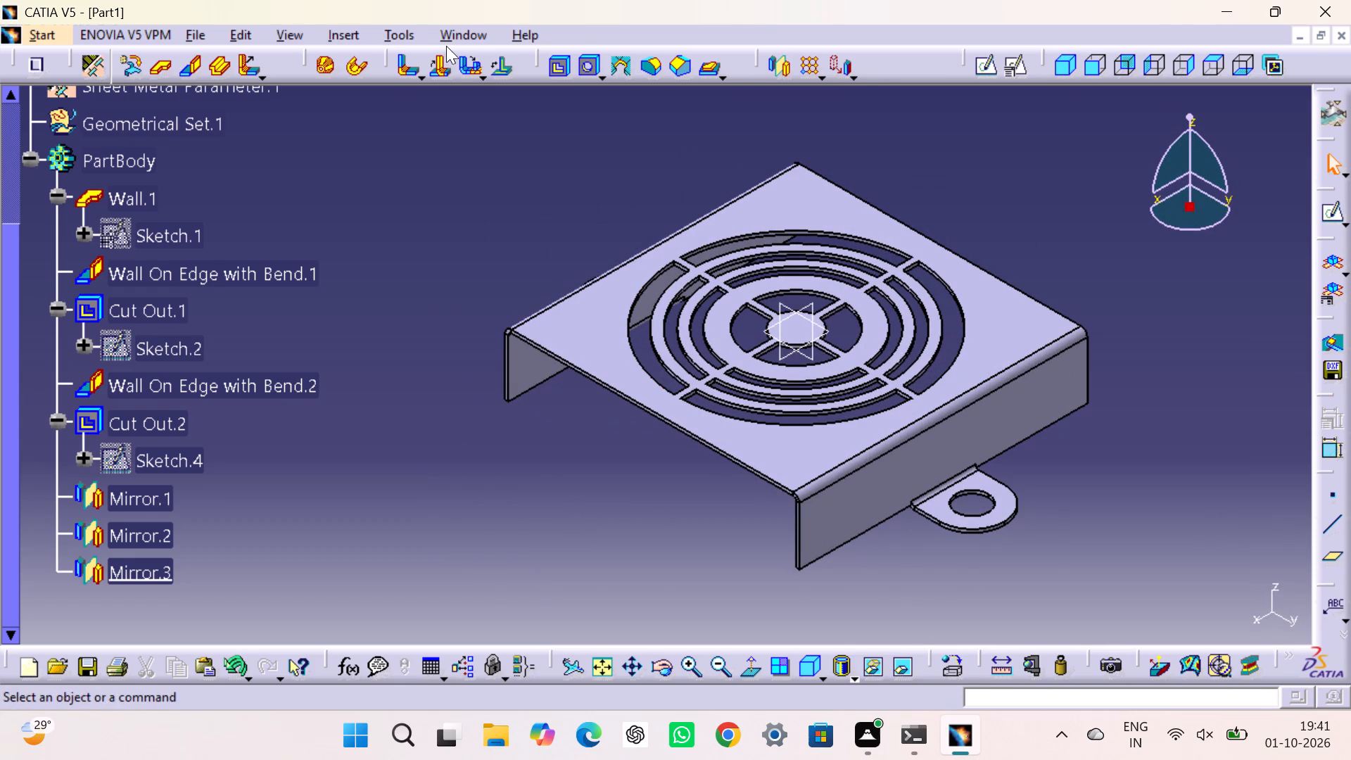
click(194, 63)
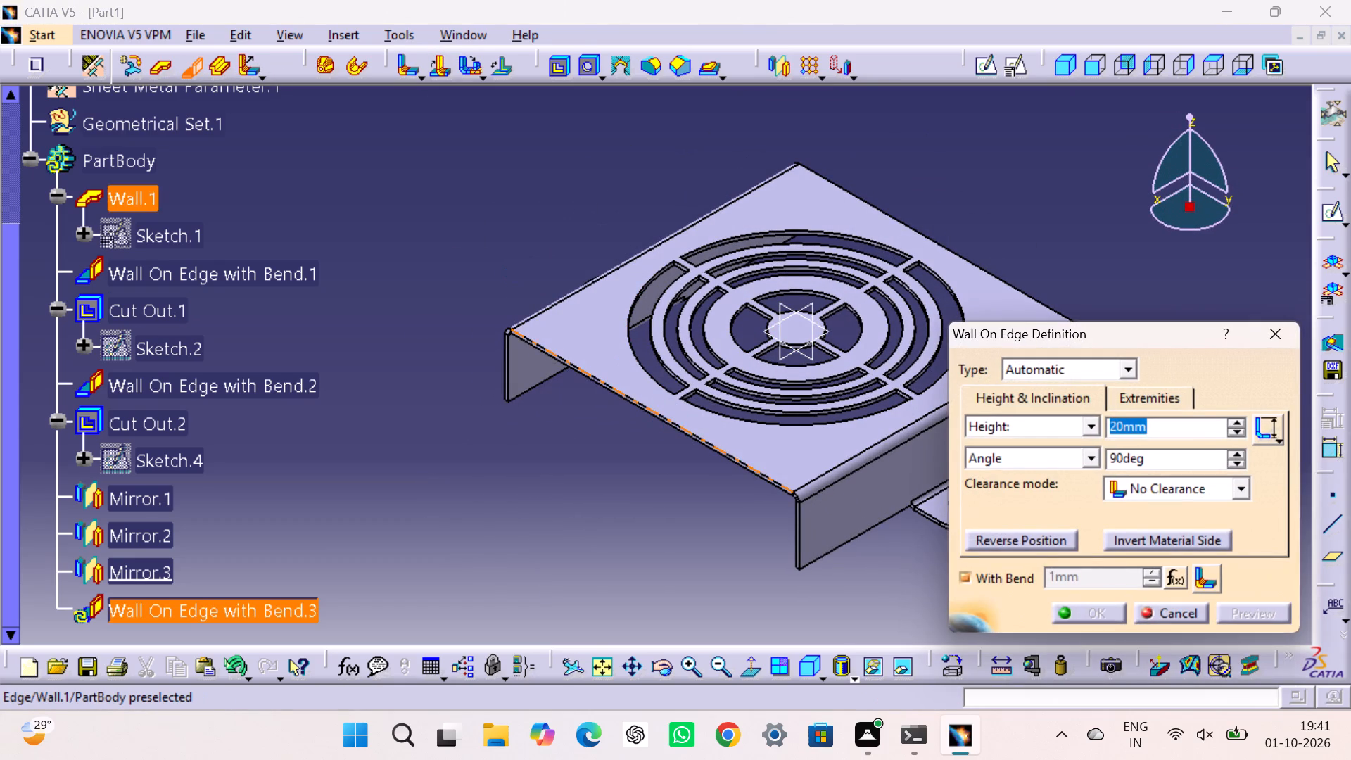
click(653, 411)
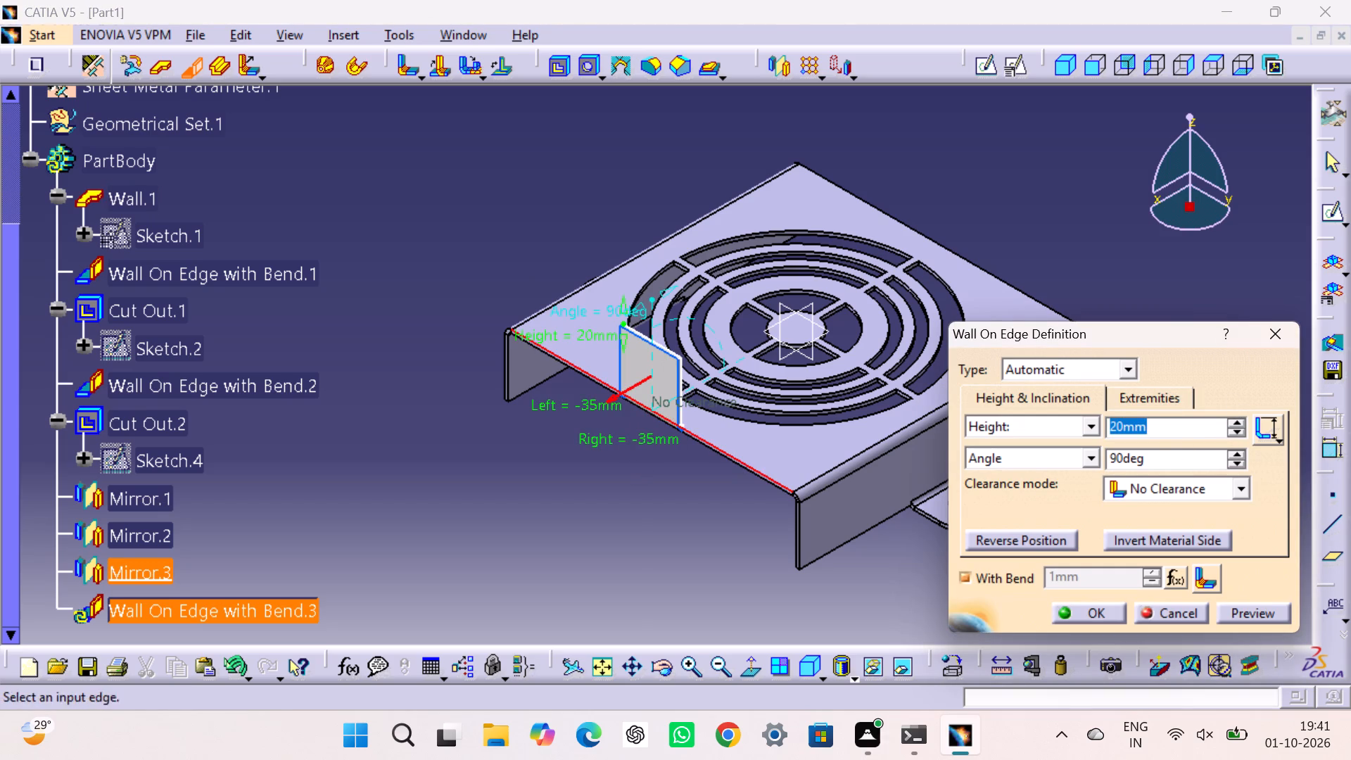
text(90)
key(Return)
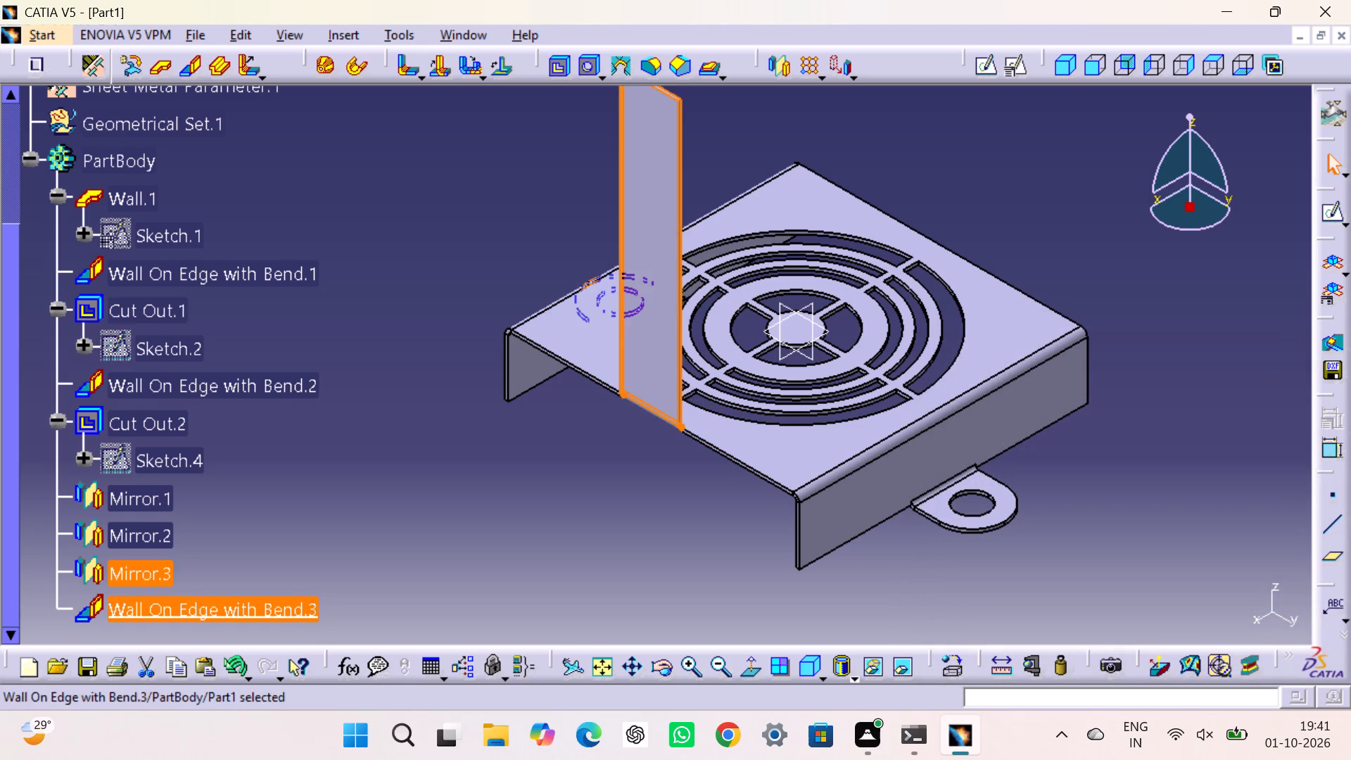
Set the new front edge wall's height to 20 mm.
double_click(214, 604)
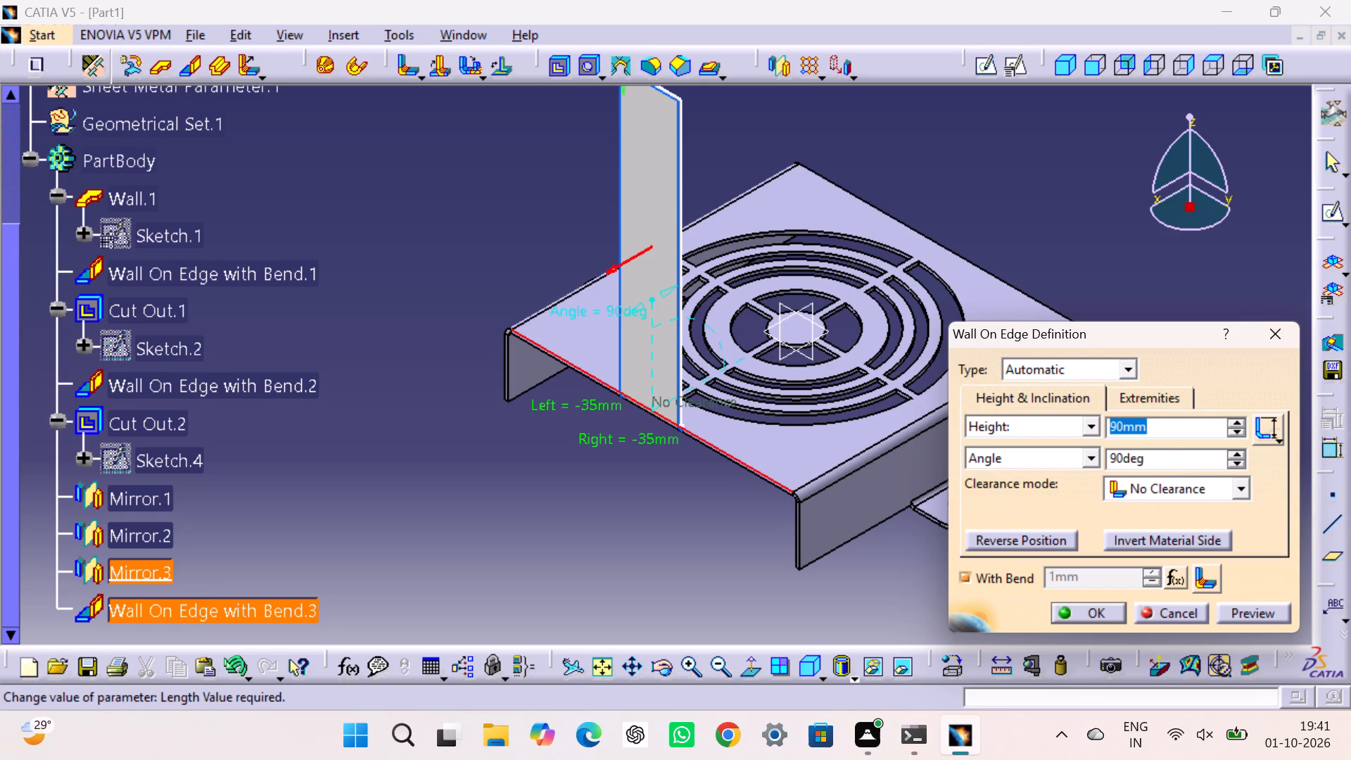
key(2)
key(0)
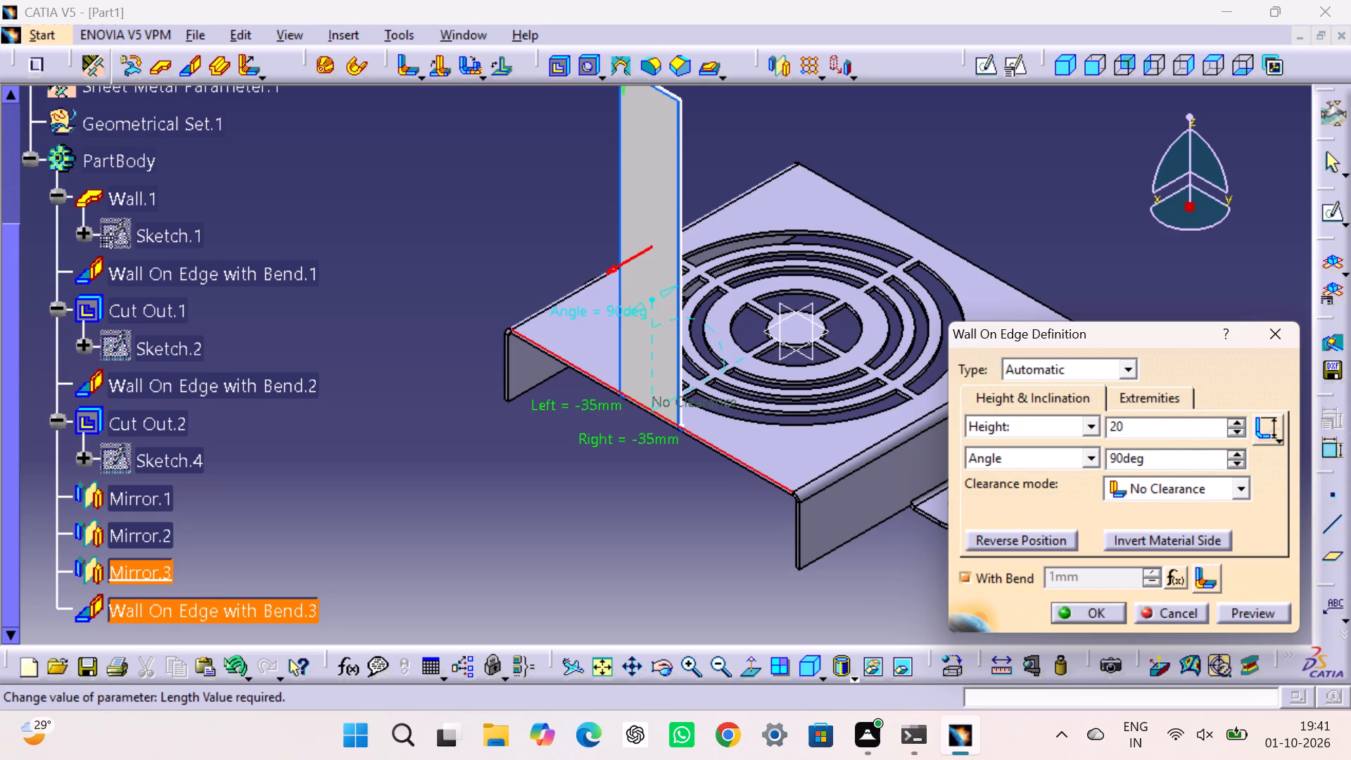
key(Return)
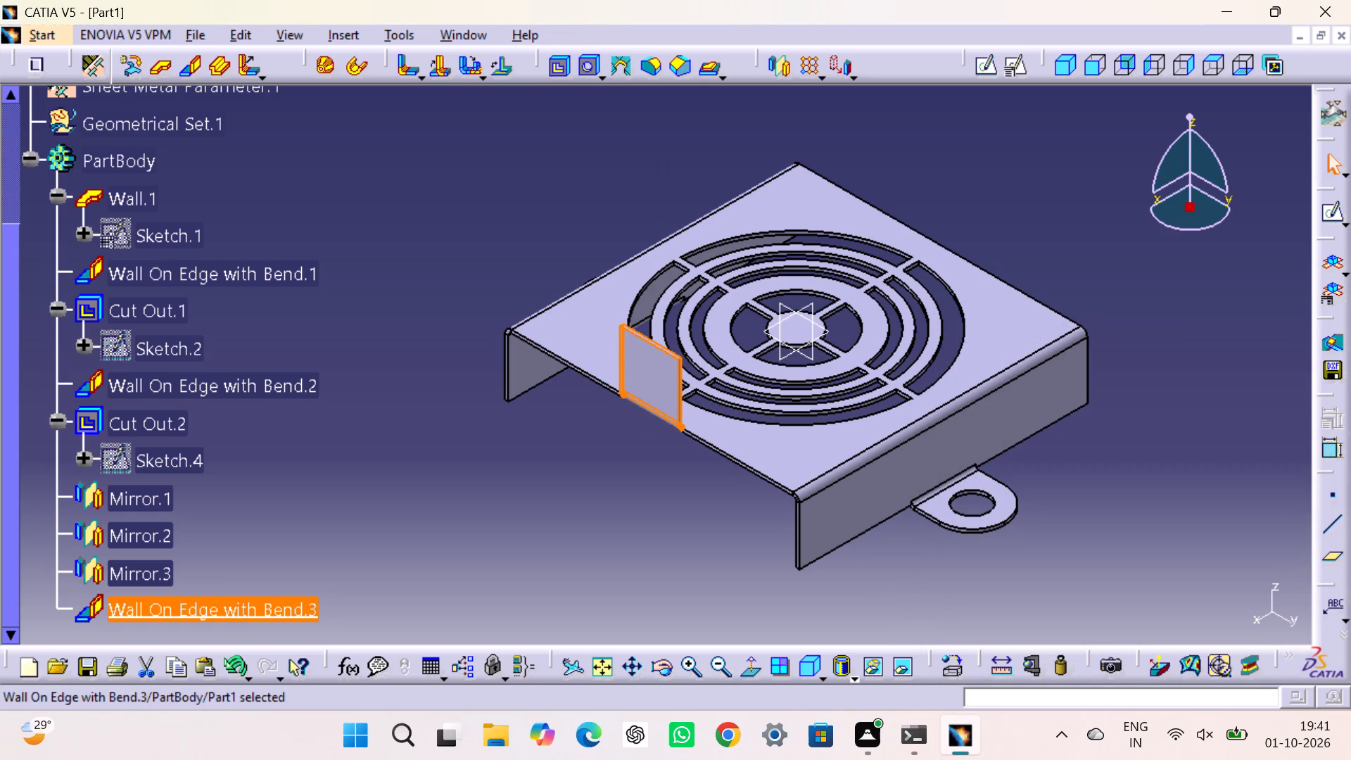
Reverse the position of the front edge wall so that it folds downward.
right_click(308, 602)
click(654, 564)
double_click(260, 602)
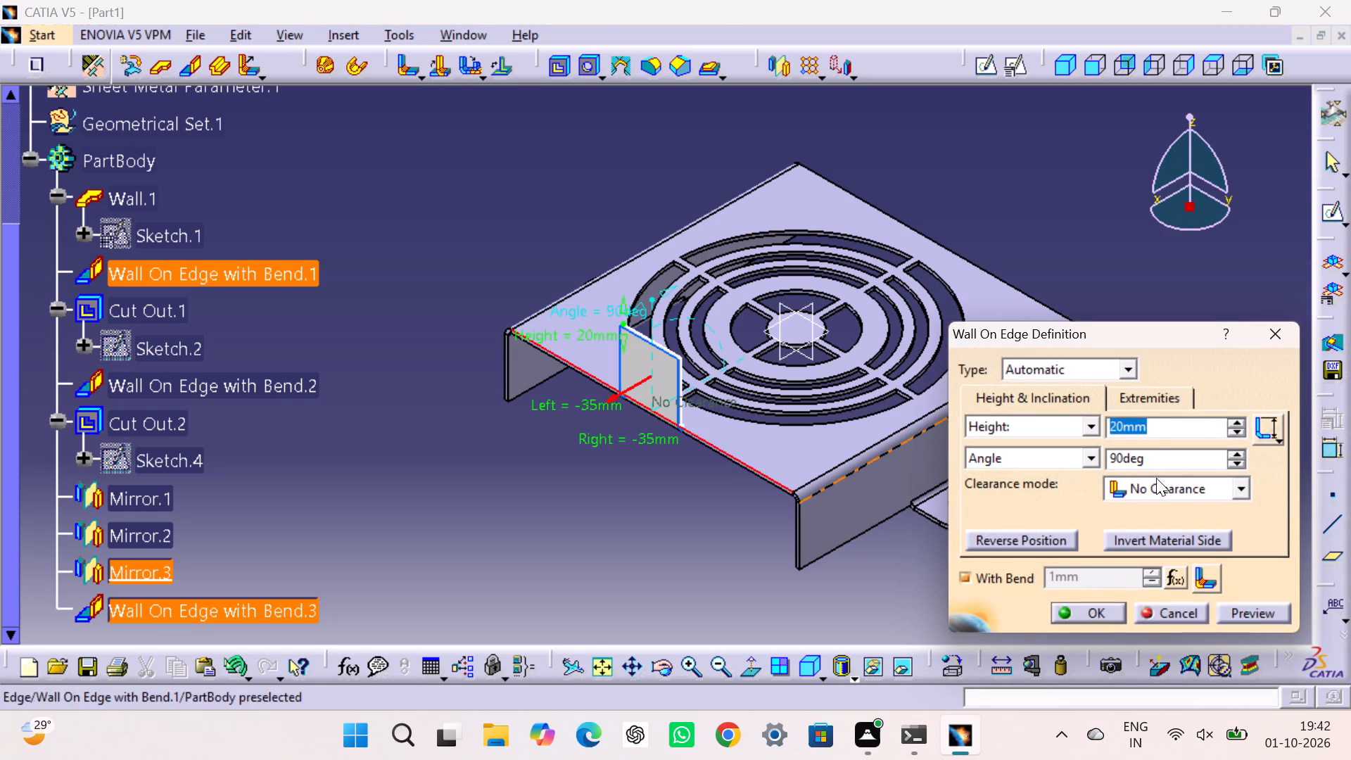
click(1046, 540)
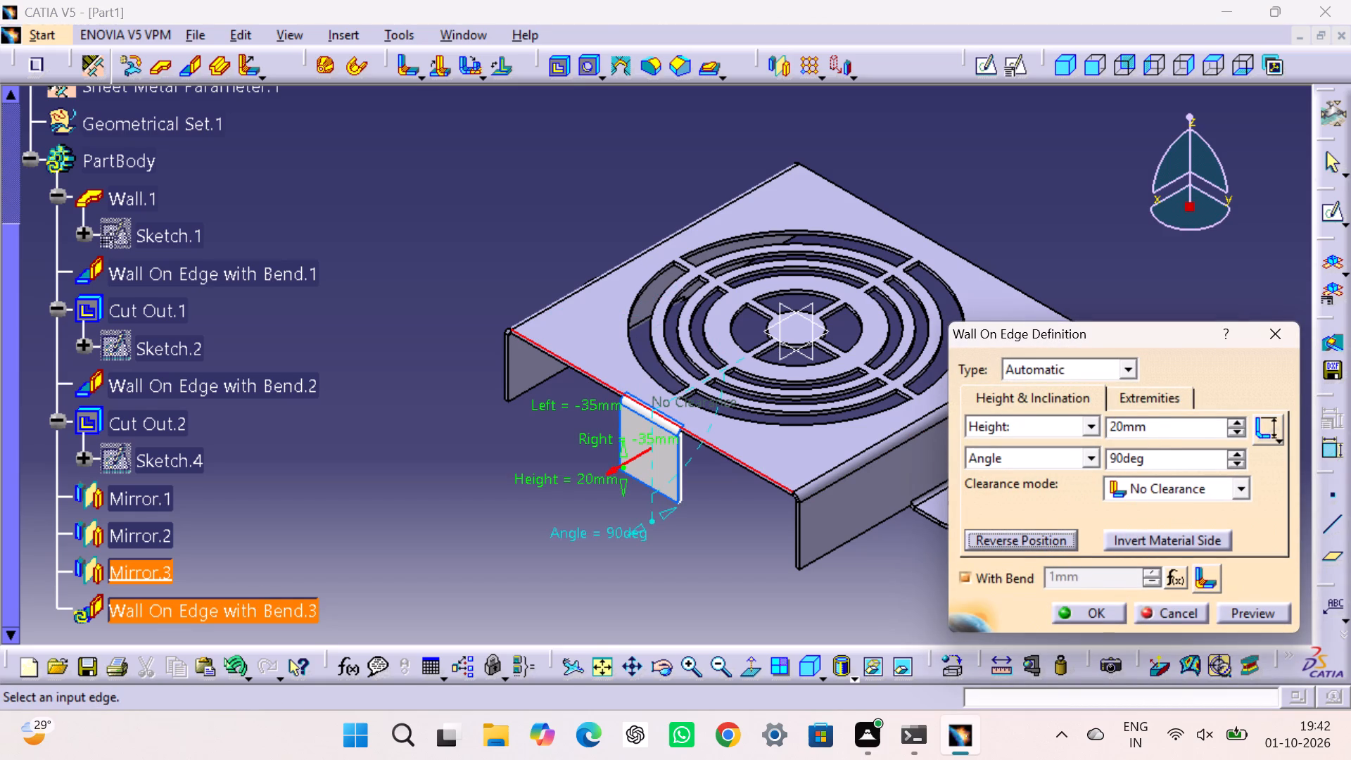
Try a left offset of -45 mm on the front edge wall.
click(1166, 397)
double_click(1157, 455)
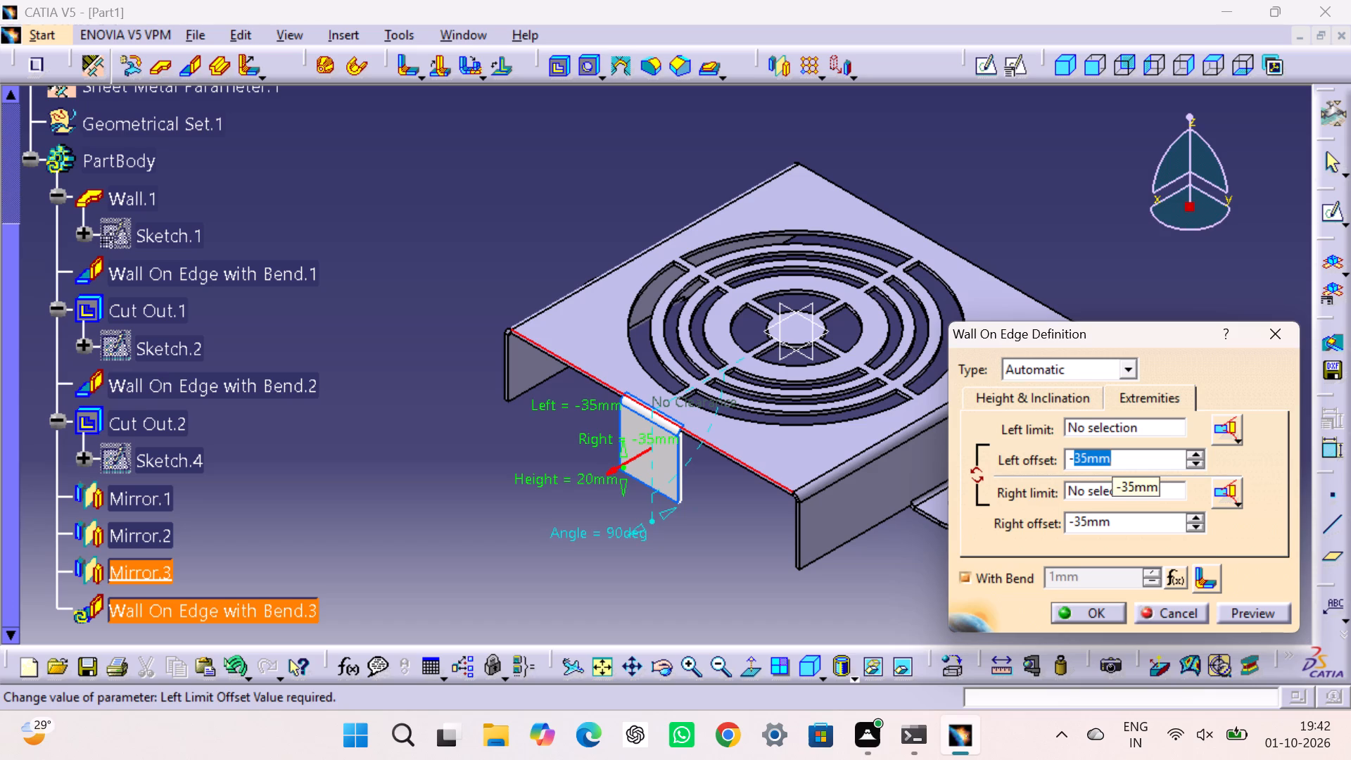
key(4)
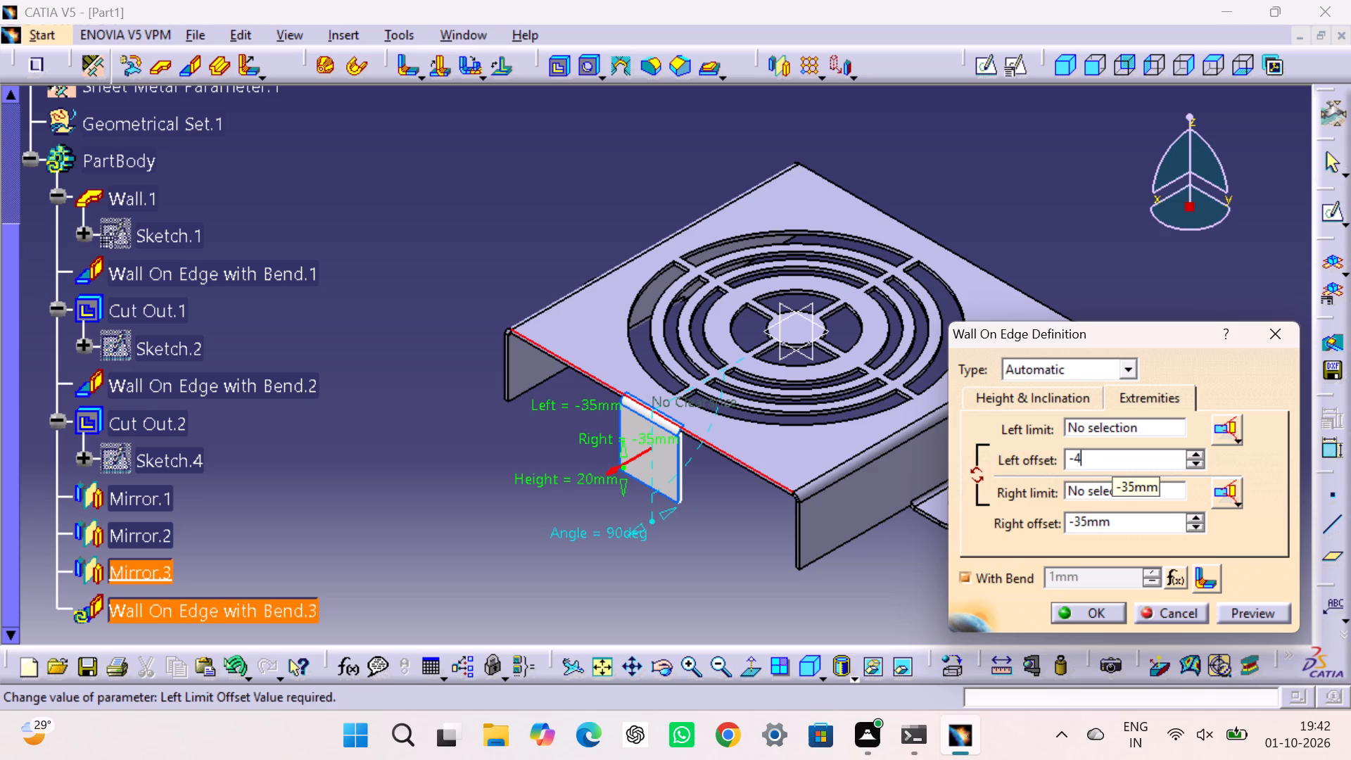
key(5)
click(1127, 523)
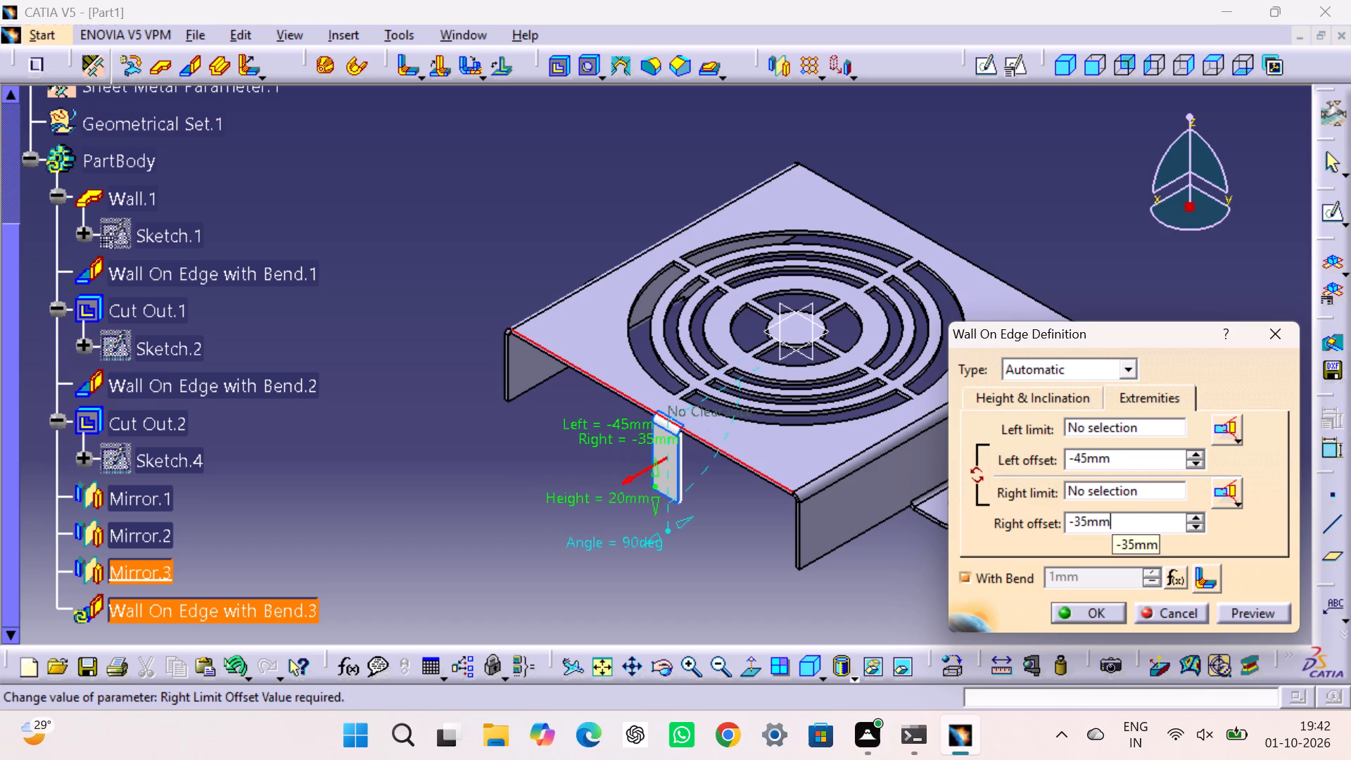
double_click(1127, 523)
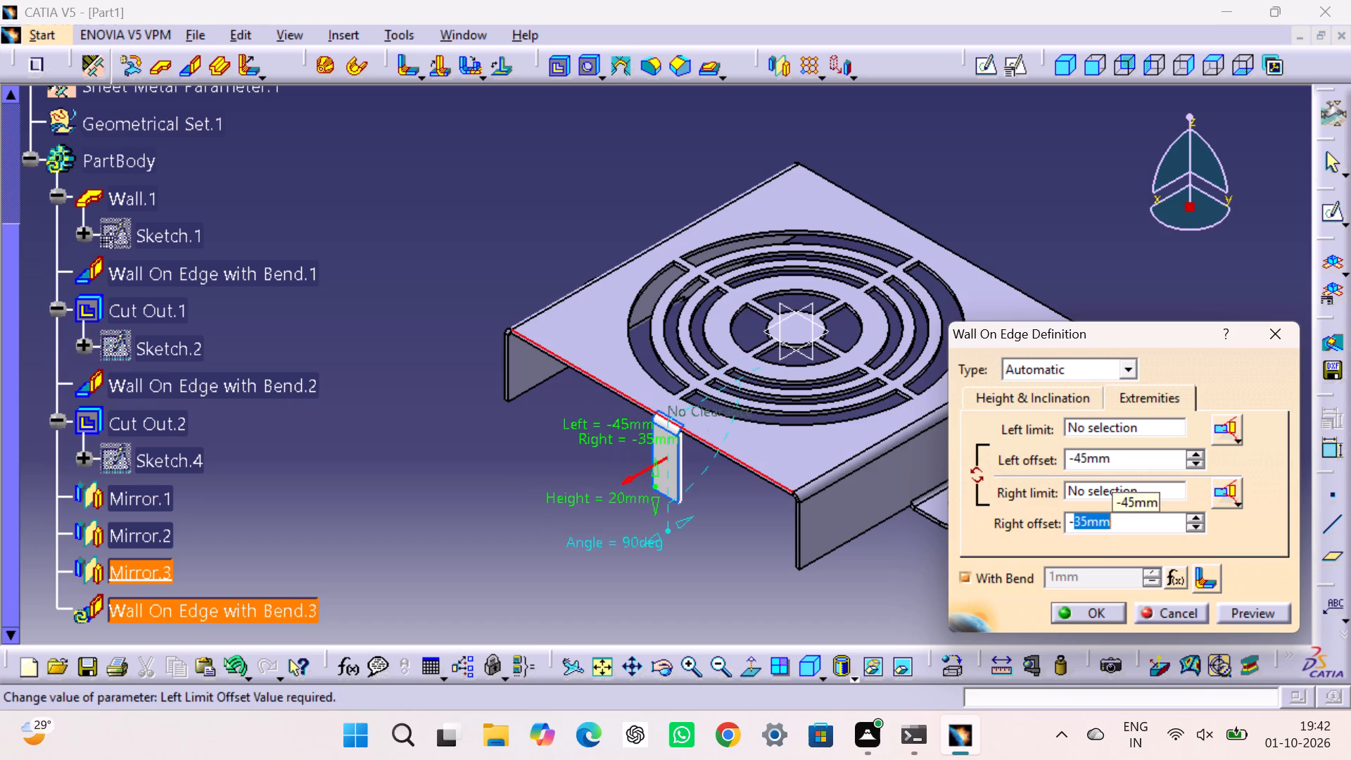
Set both the left and right offsets of the front edge wall to 0 mm and apply the definition.
double_click(1128, 460)
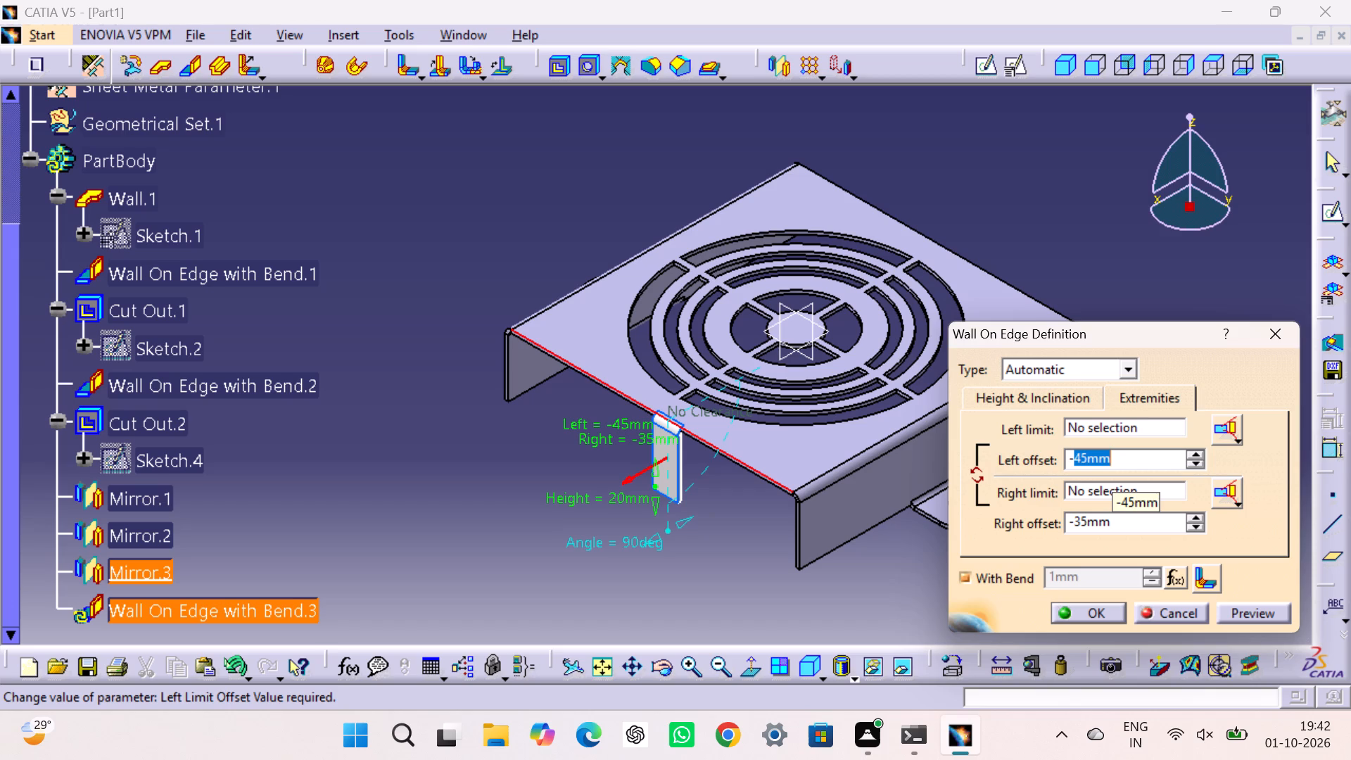
key(0)
click(1121, 524)
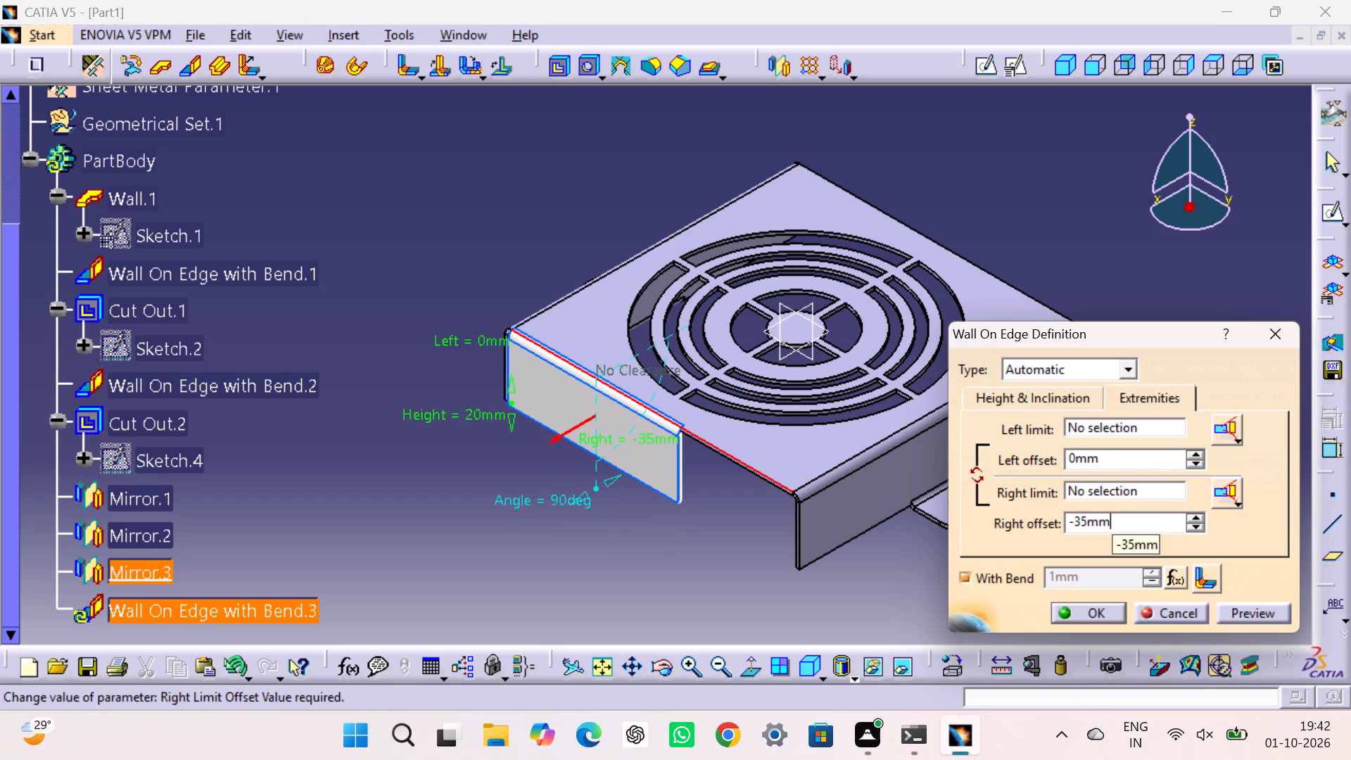
double_click(1121, 524)
key(0)
click(1103, 609)
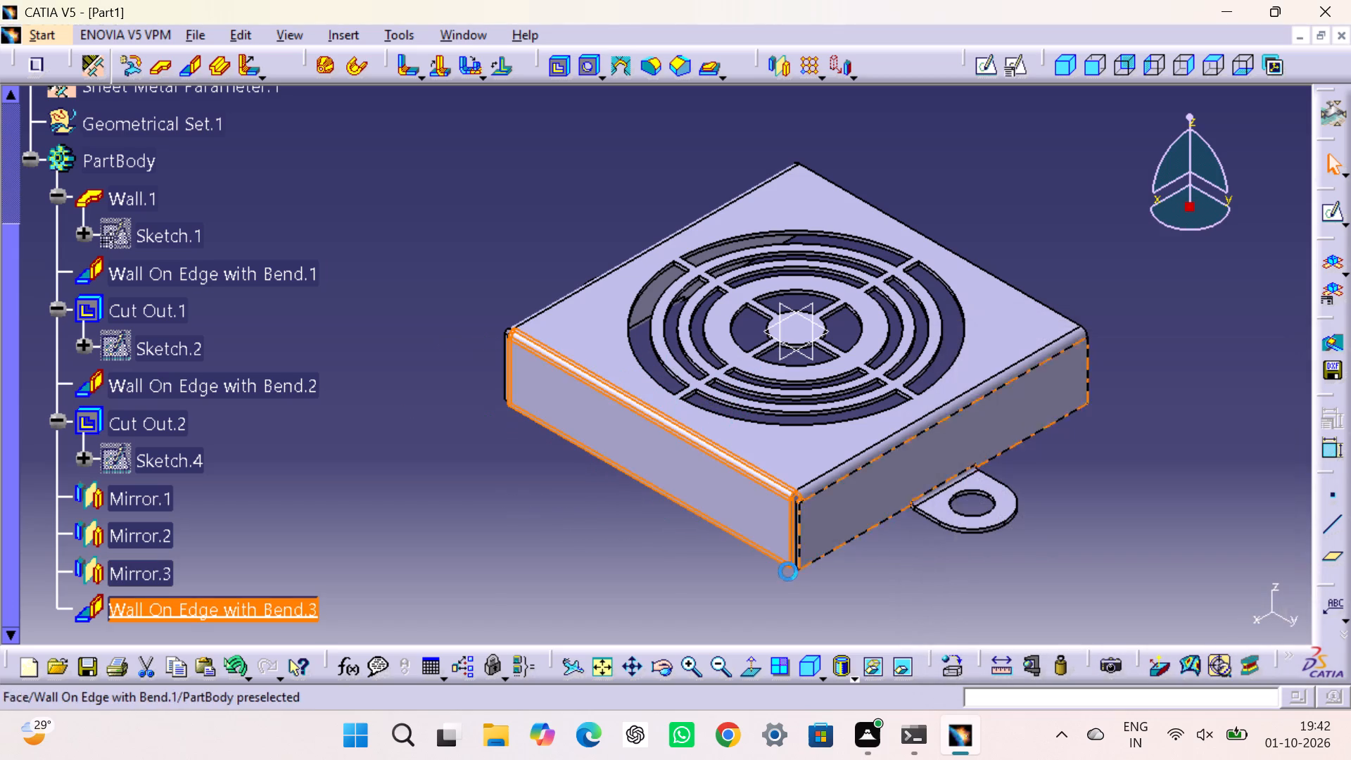
click(914, 580)
Start a 20 mm wall with bend on the front wall's lower edge, entering a 35 mm left offset and a -35 mm right offset.
click(752, 512)
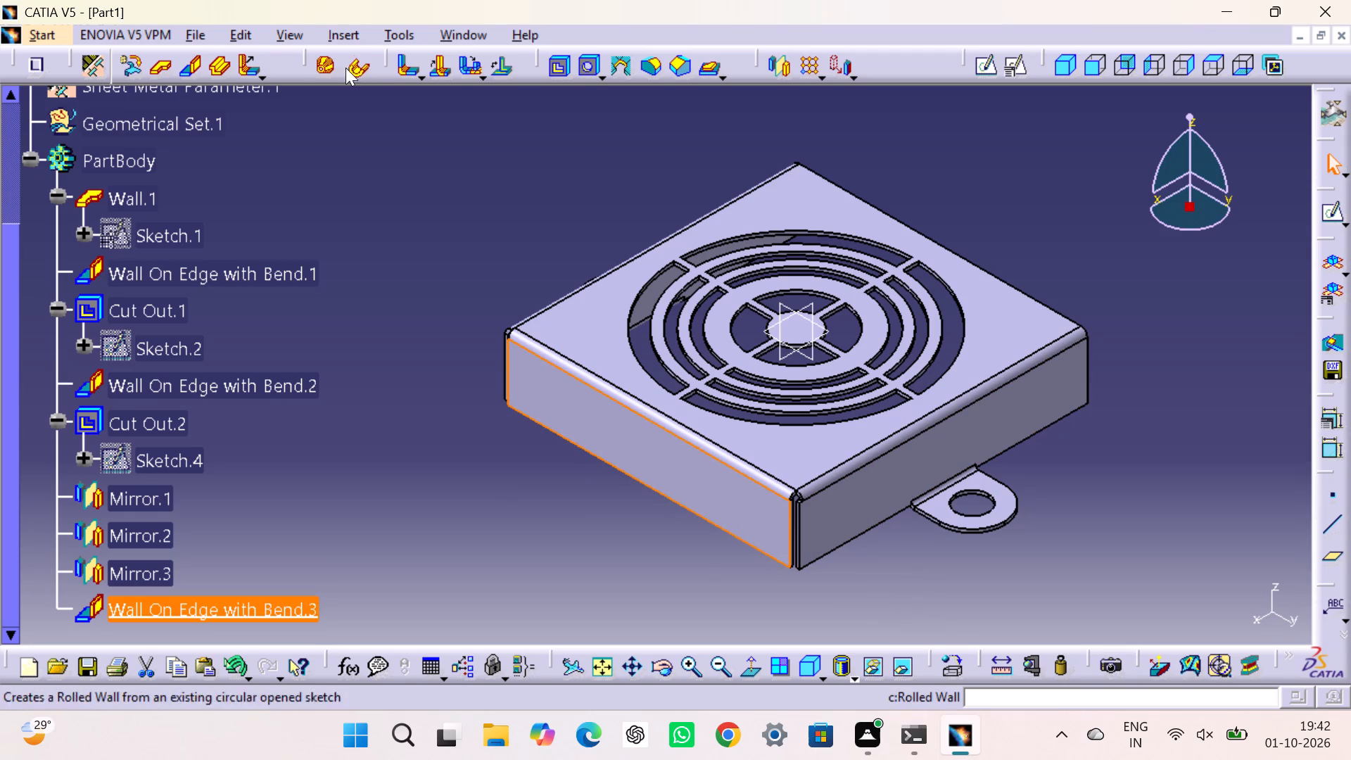
click(194, 66)
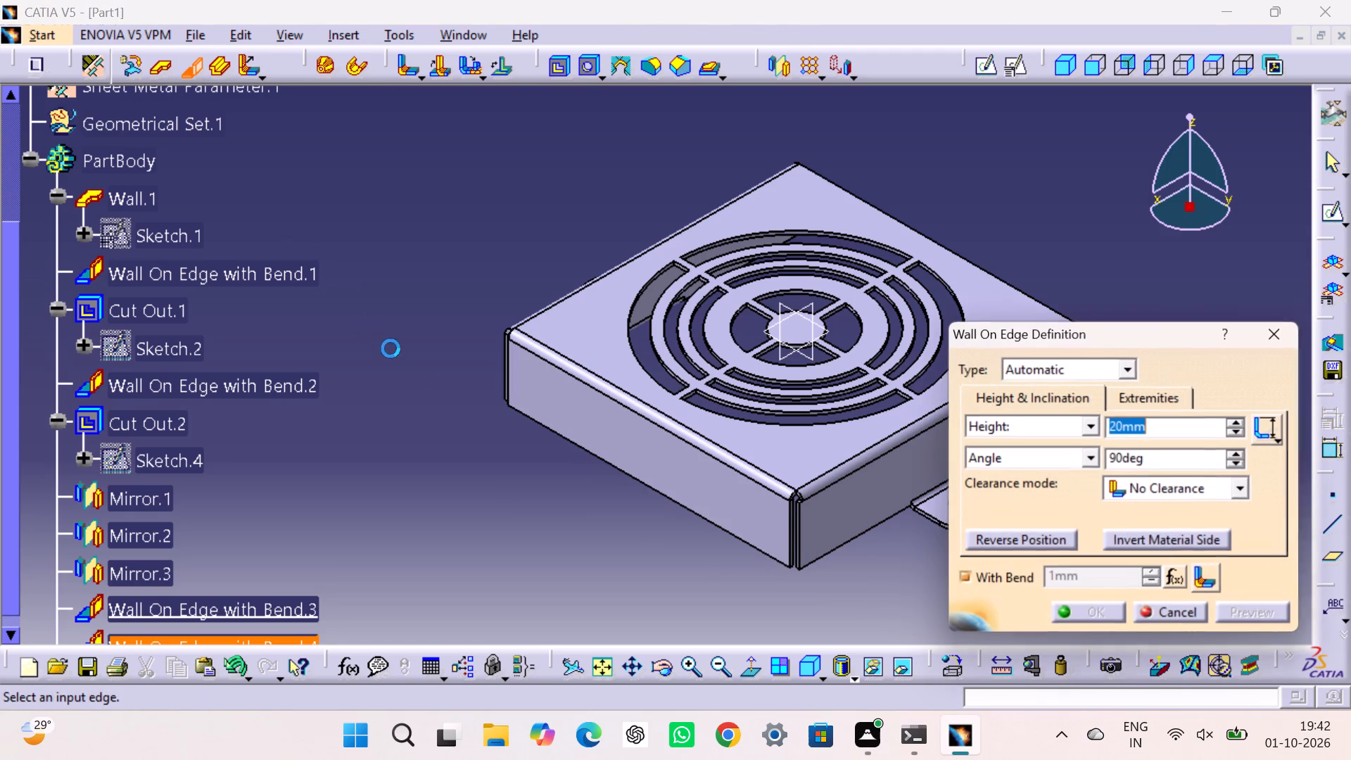
click(657, 495)
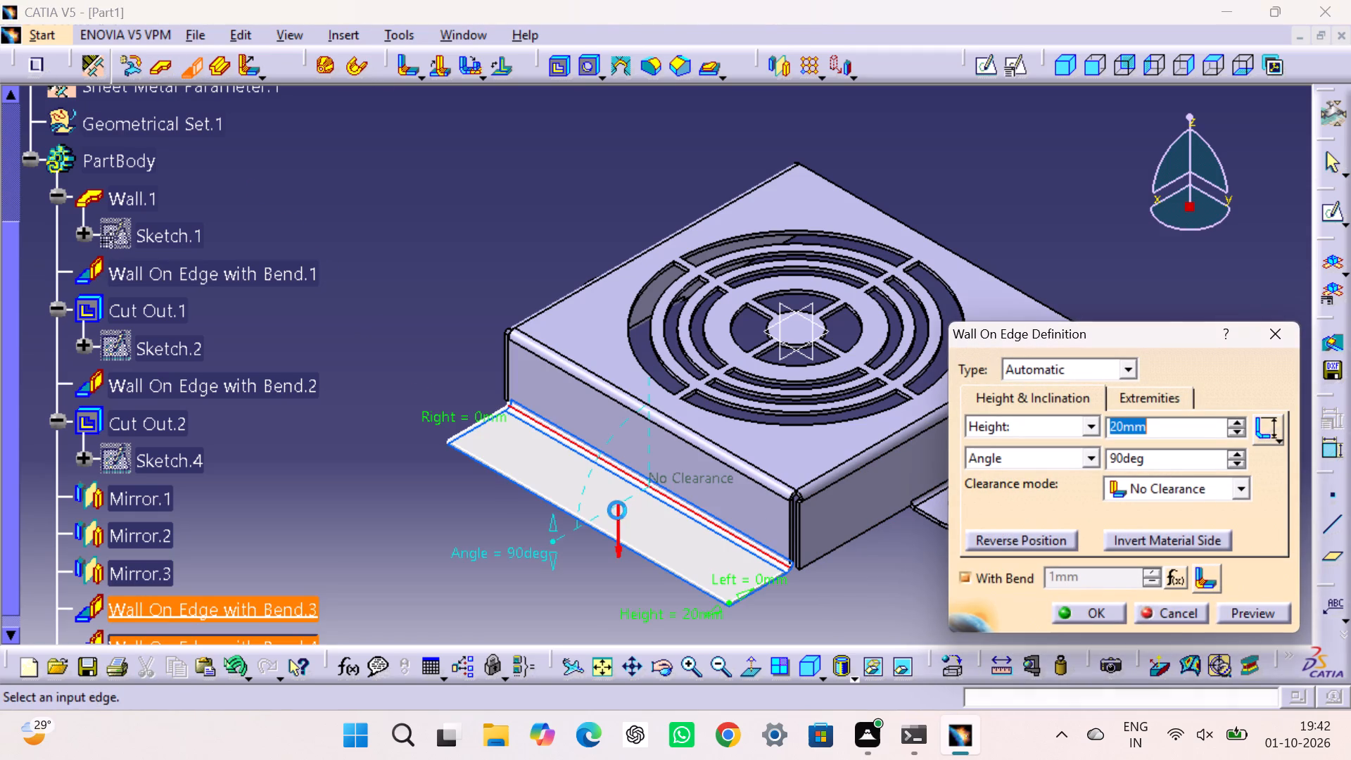
click(1157, 388)
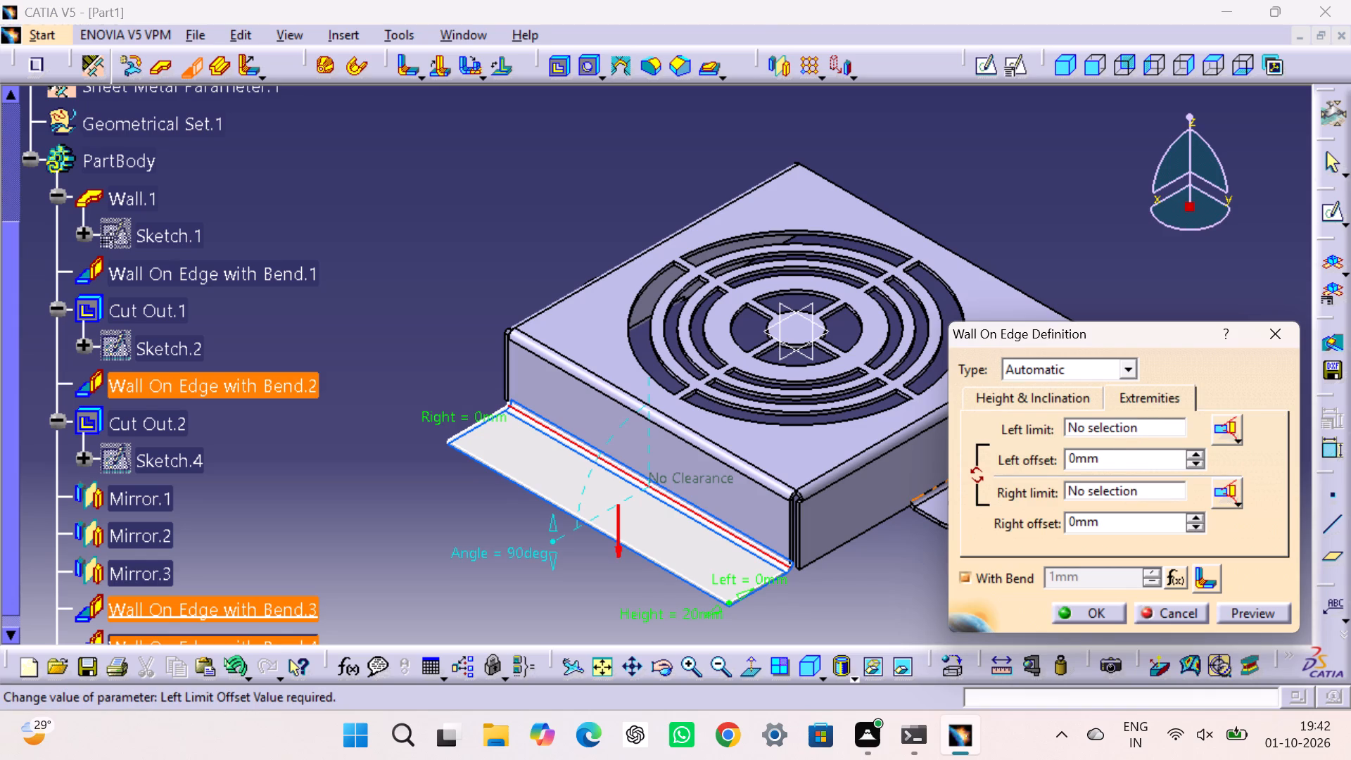
double_click(1126, 466)
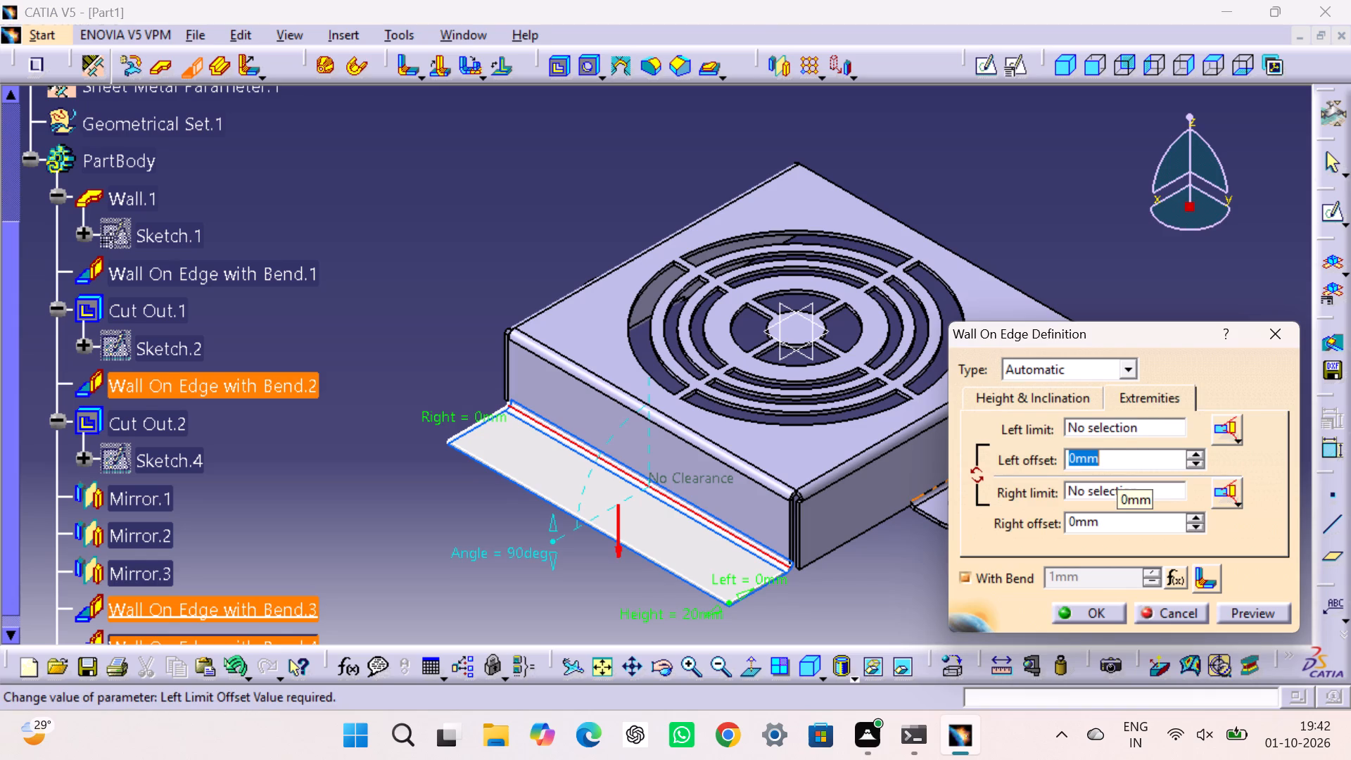
text(35)
click(1136, 525)
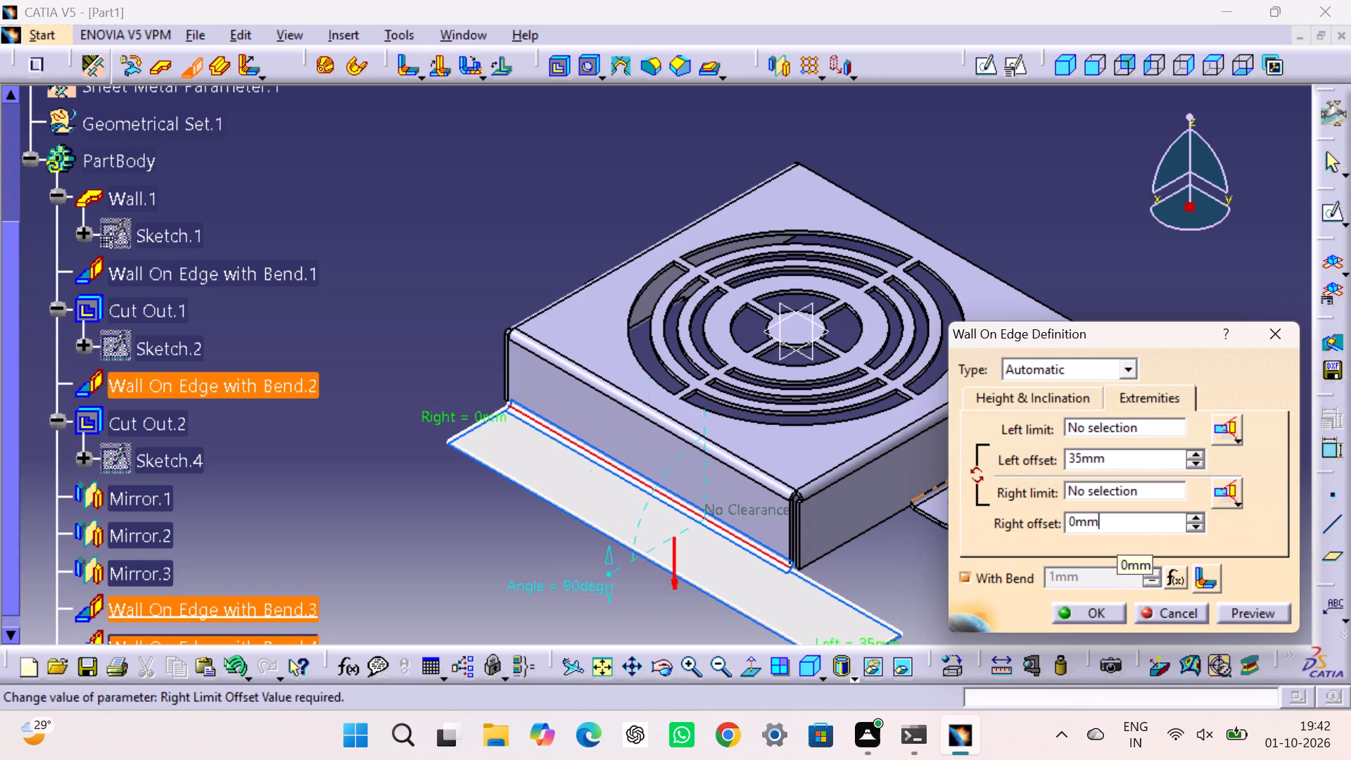
double_click(1136, 523)
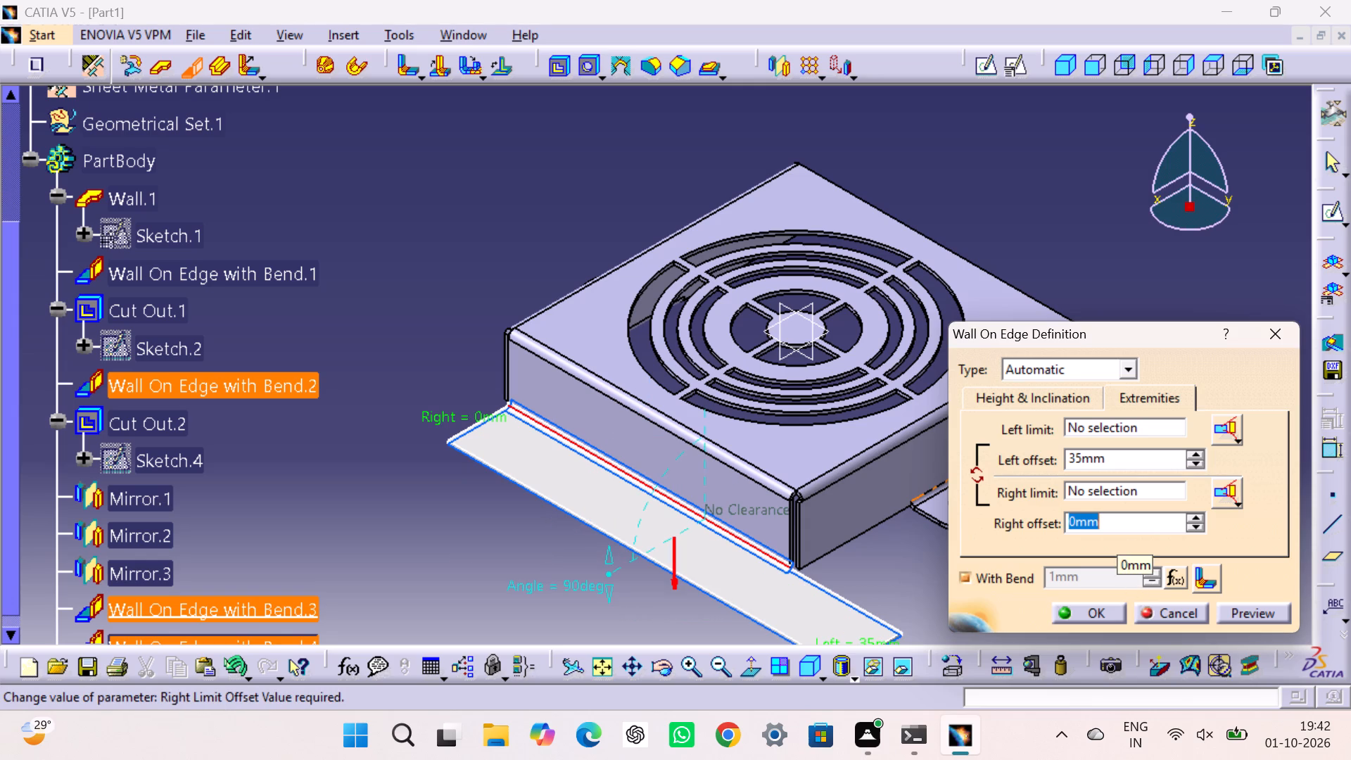
key(minus)
text(35)
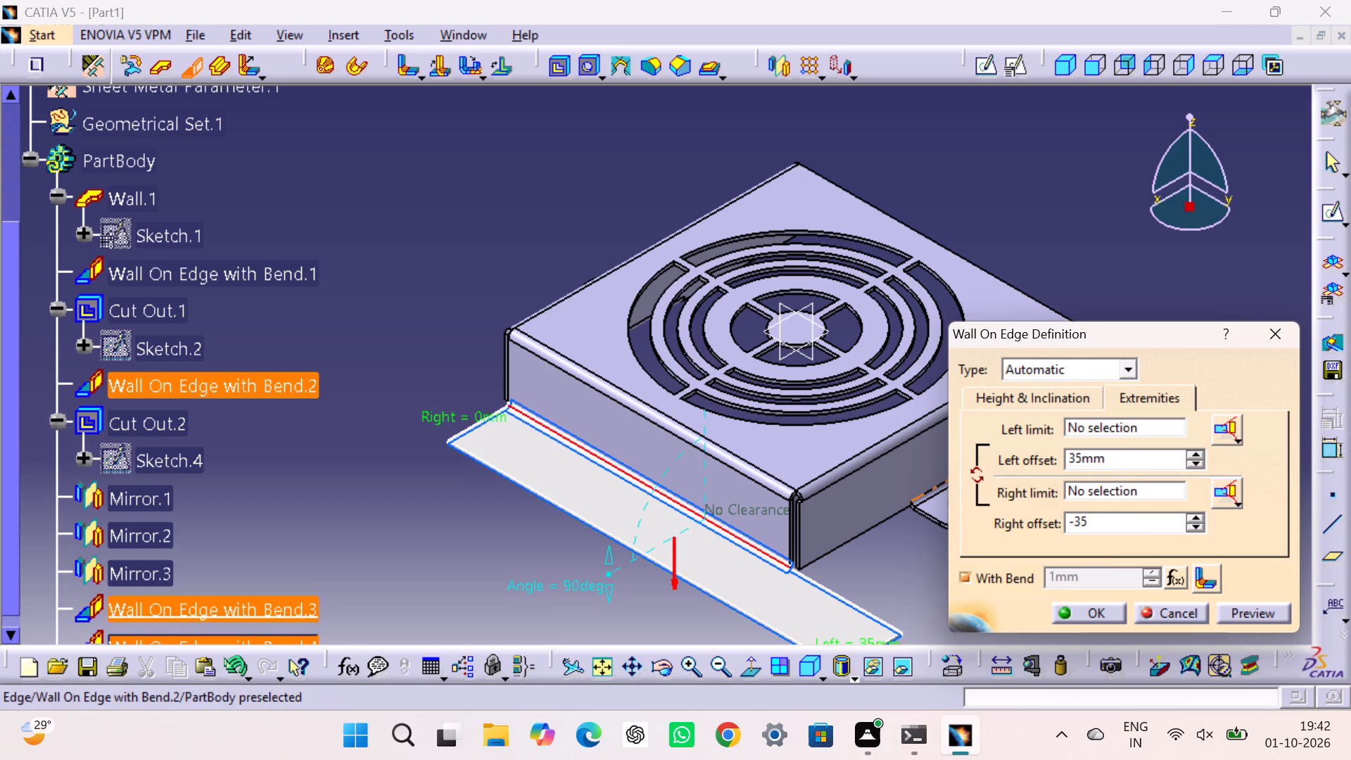
Set the lower tab wall's left offset to -35 mm and apply the definition.
click(1108, 455)
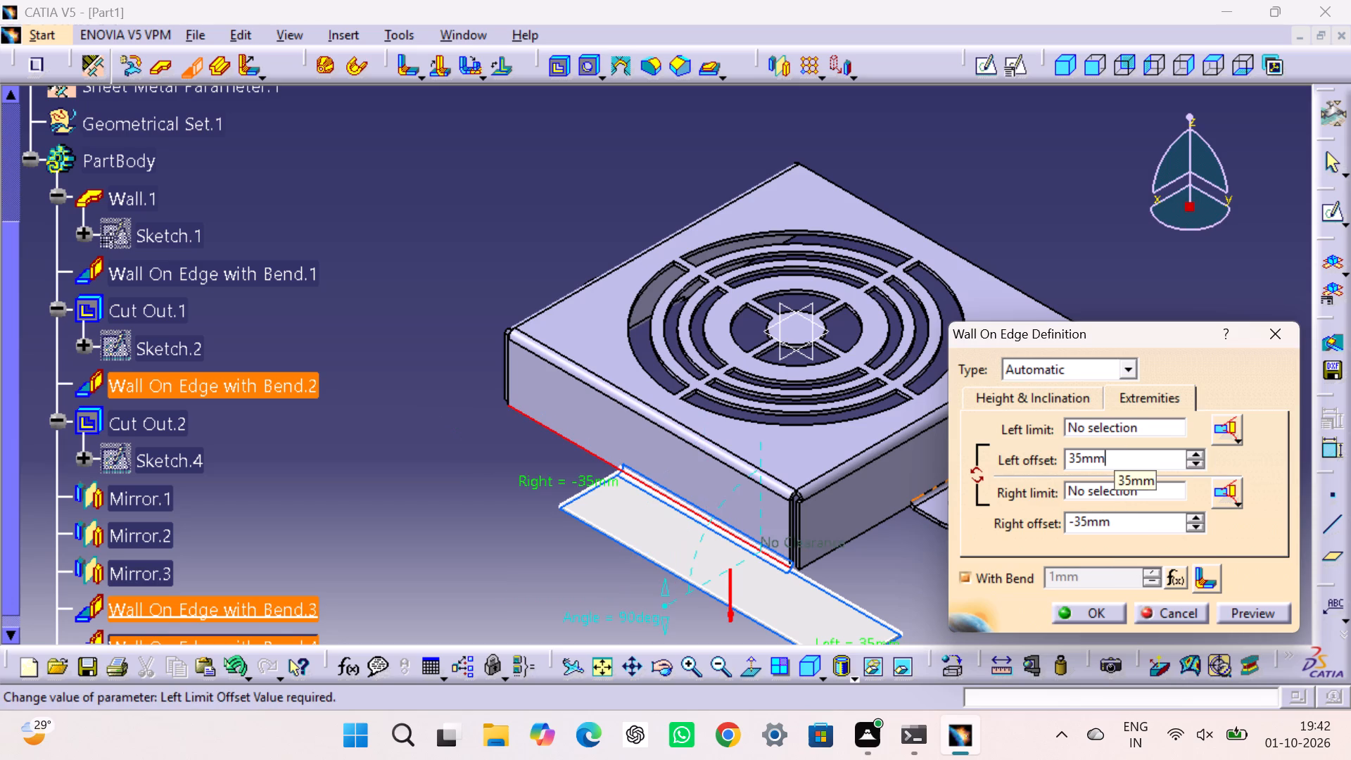
double_click(1108, 456)
key(minus)
text(35)
click(1103, 607)
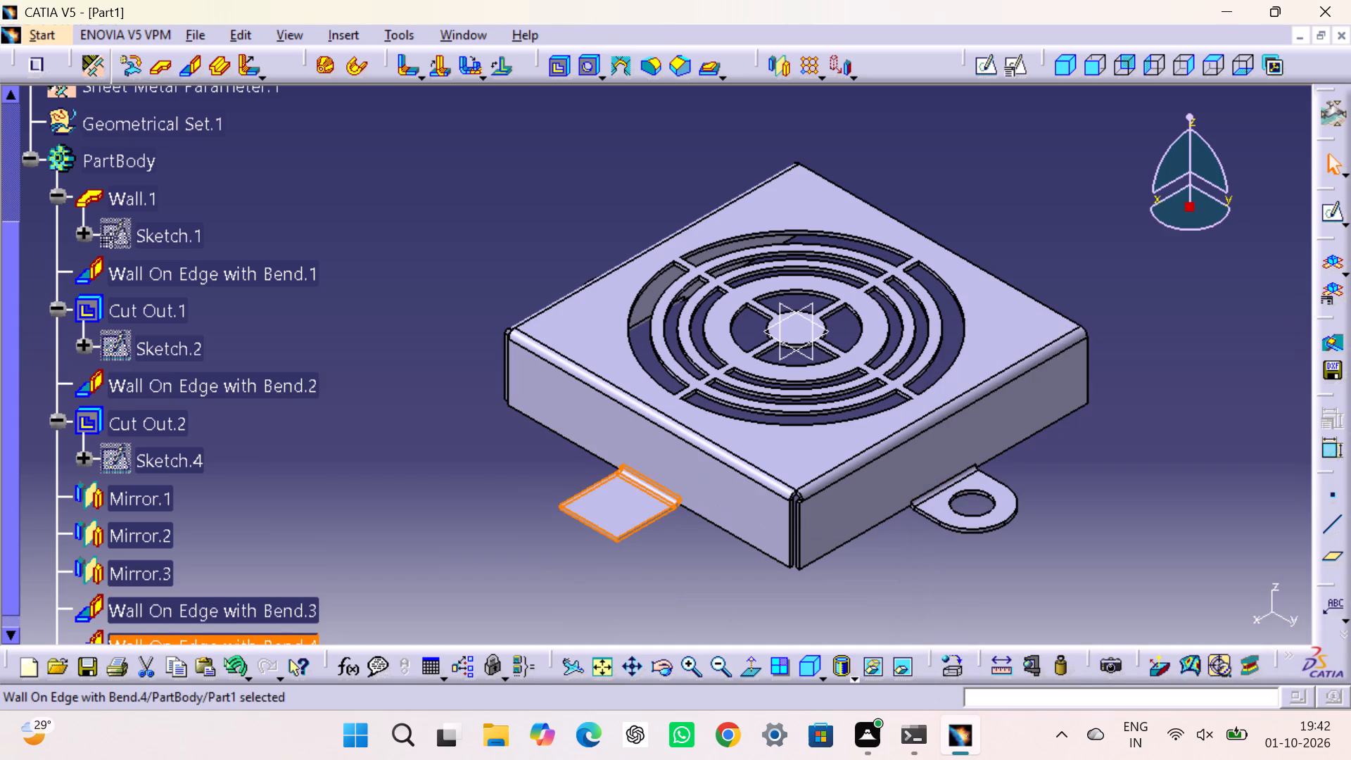
click(735, 596)
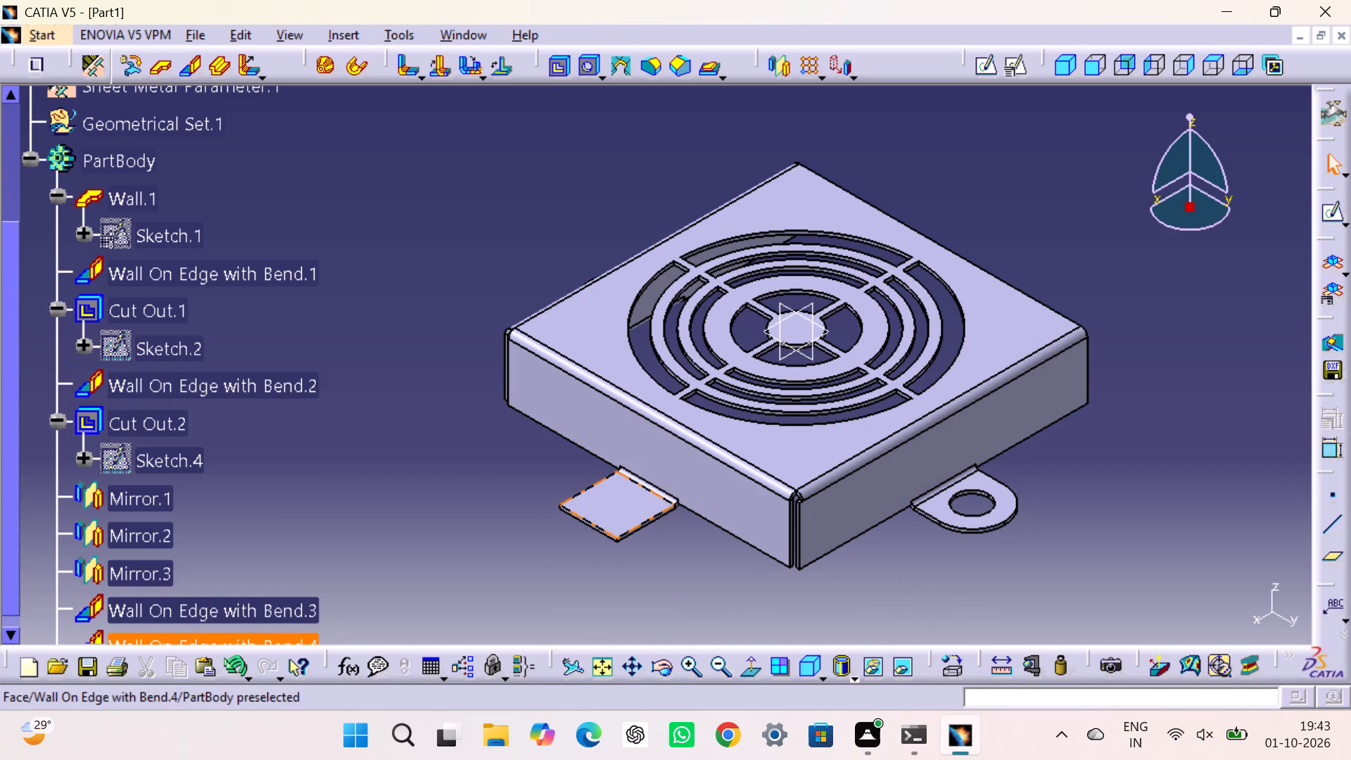
Open a sketch on the upper face of the new front tab.
click(607, 509)
click(982, 63)
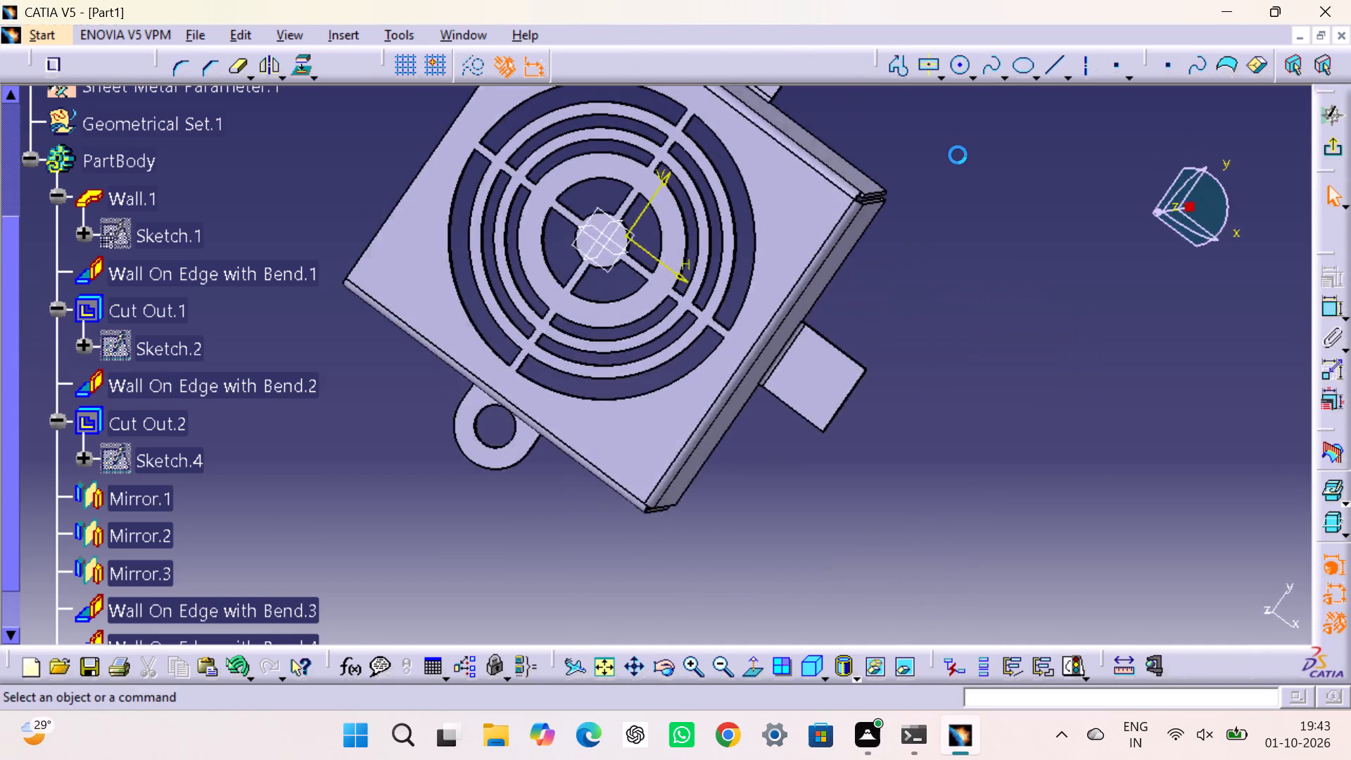
Sketch a three-point arc of about 9 mm radius between the tab's two side edges, passing through its outer edge.
click(953, 286)
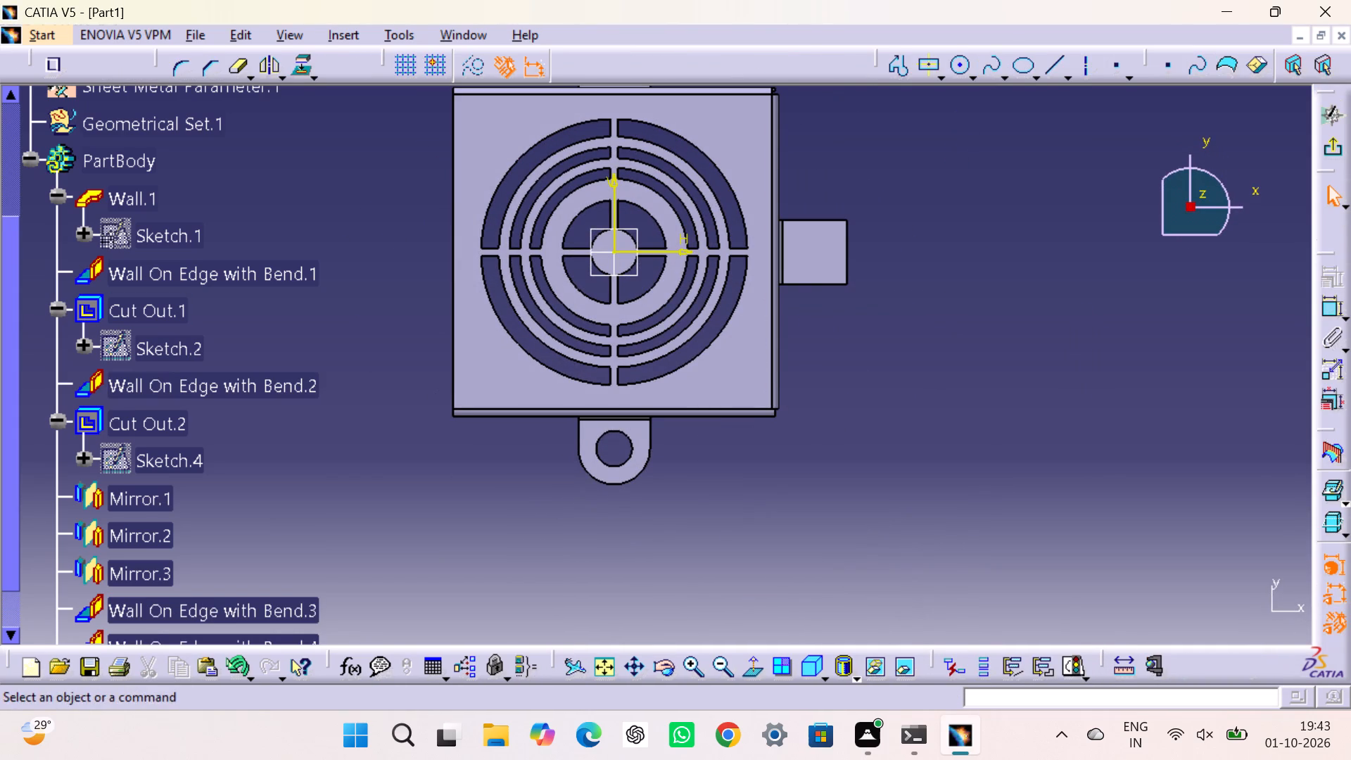
triple_click(690, 661)
middle_drag(1072, 403, 723, 576)
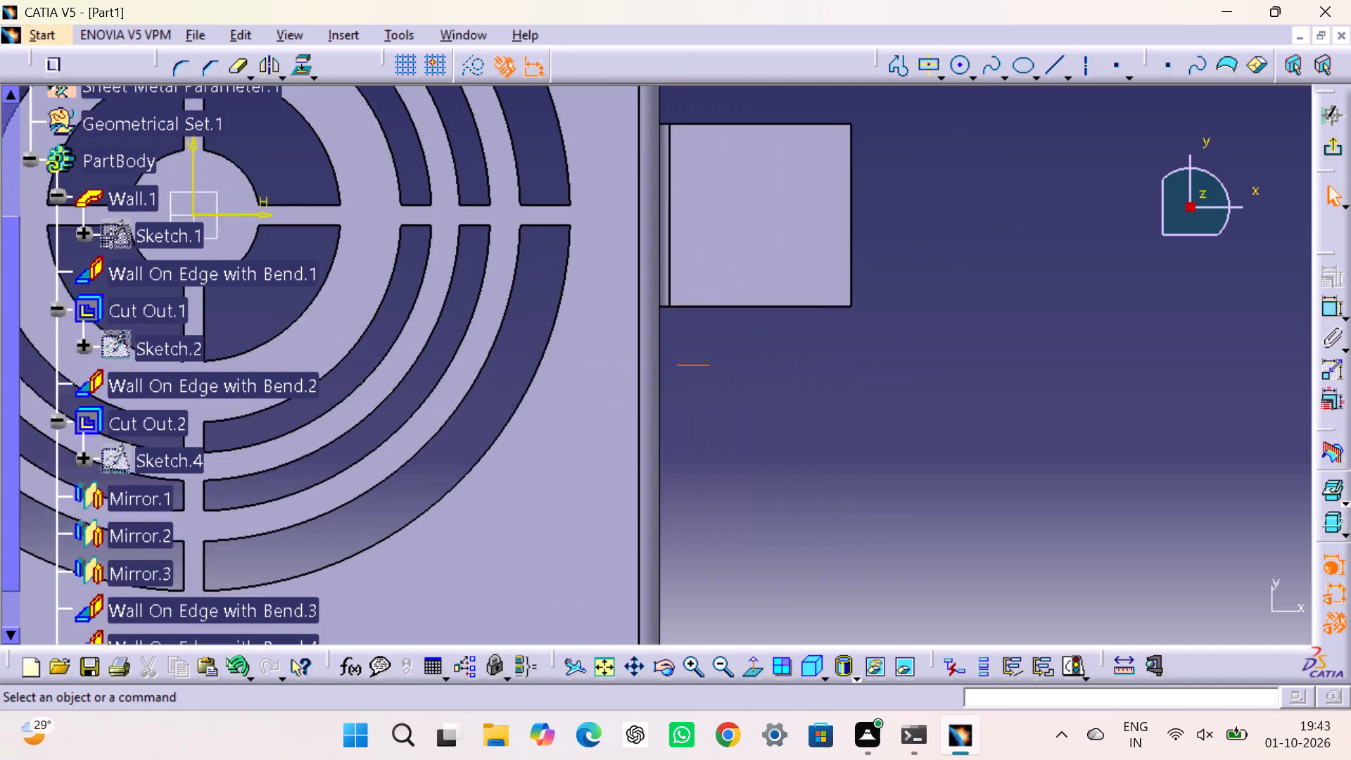
middle_drag(723, 576, 698, 593)
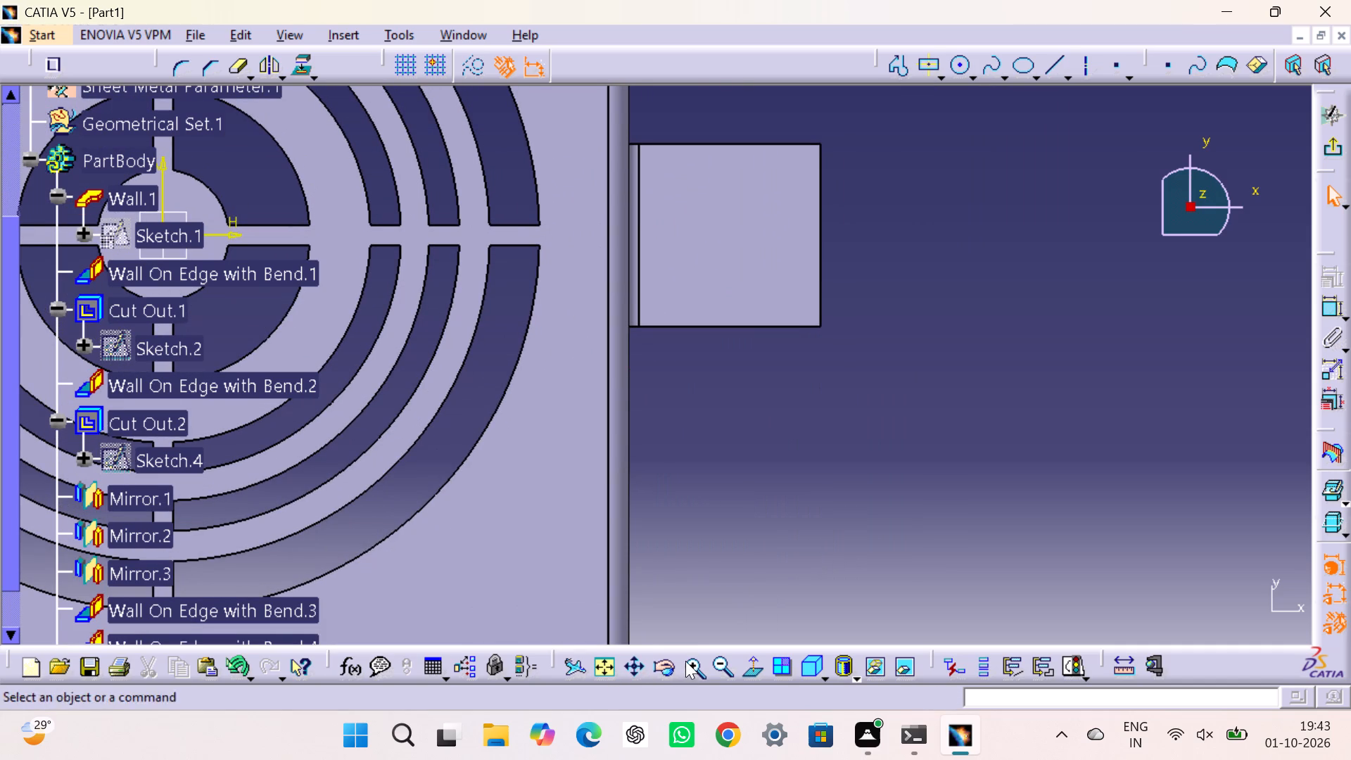
double_click(685, 661)
middle_drag(808, 464, 630, 663)
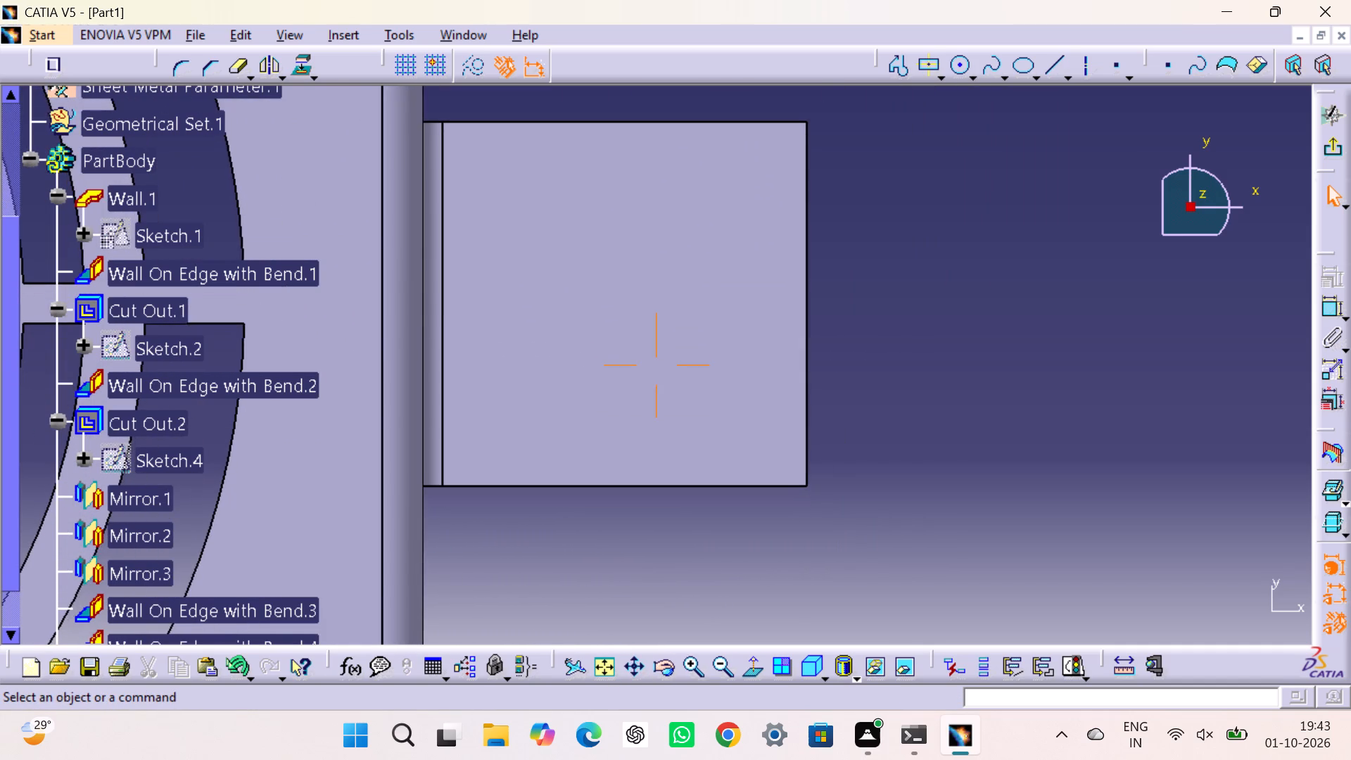
middle_drag(630, 663, 632, 660)
click(1008, 407)
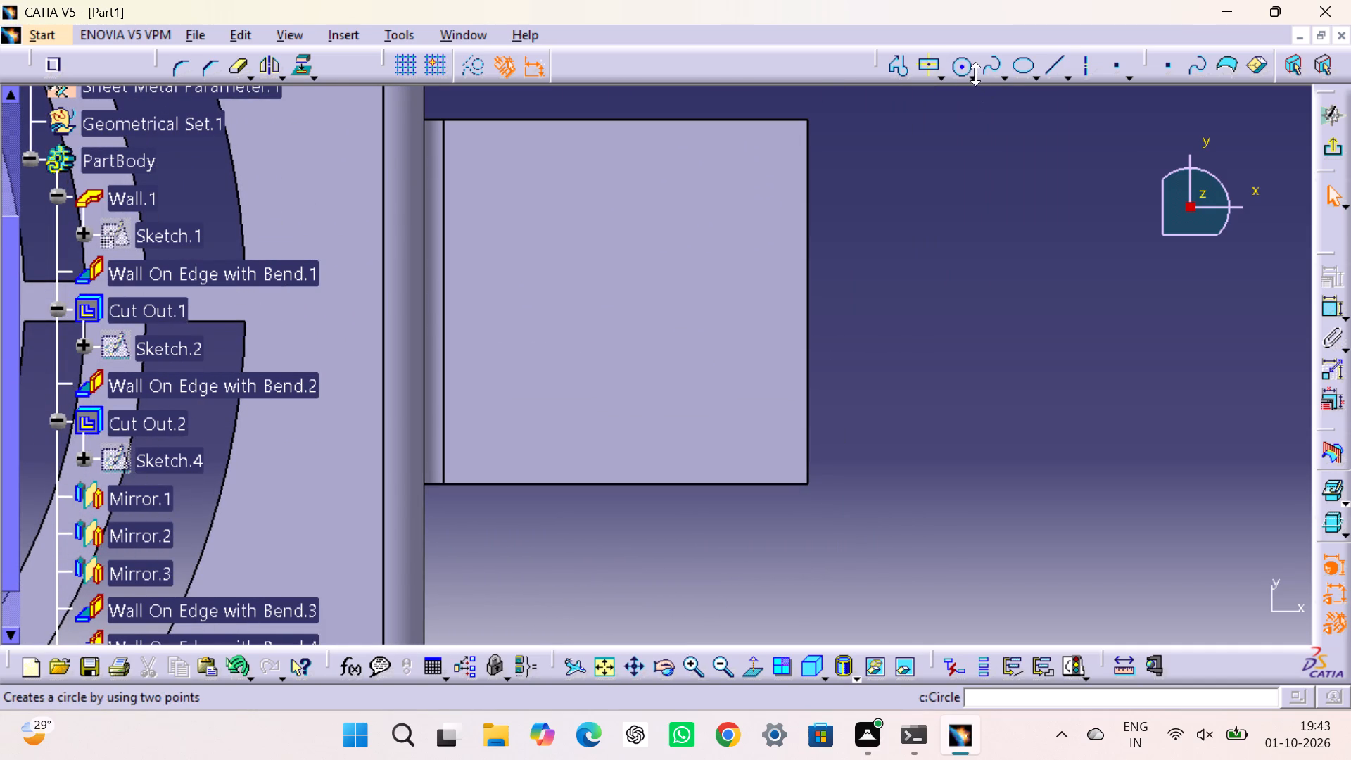
click(975, 74)
click(989, 248)
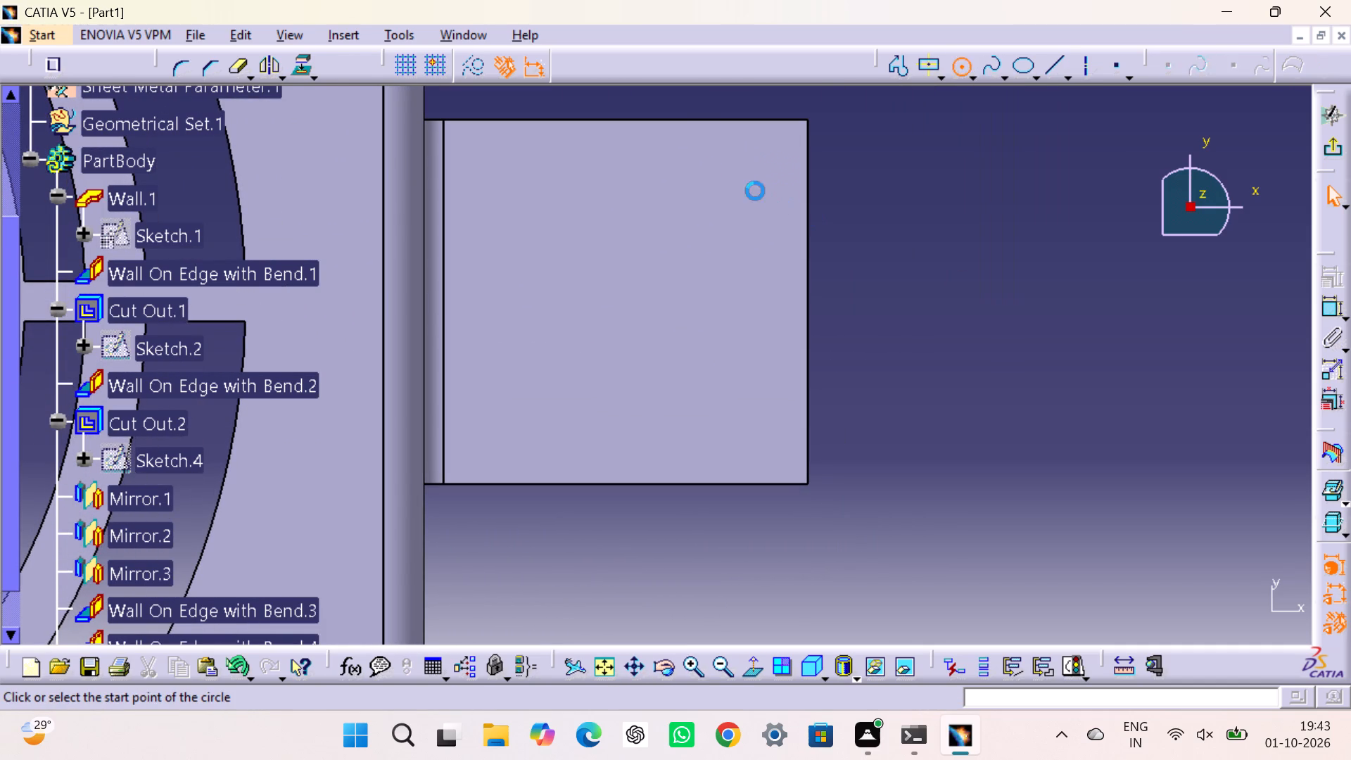
click(657, 121)
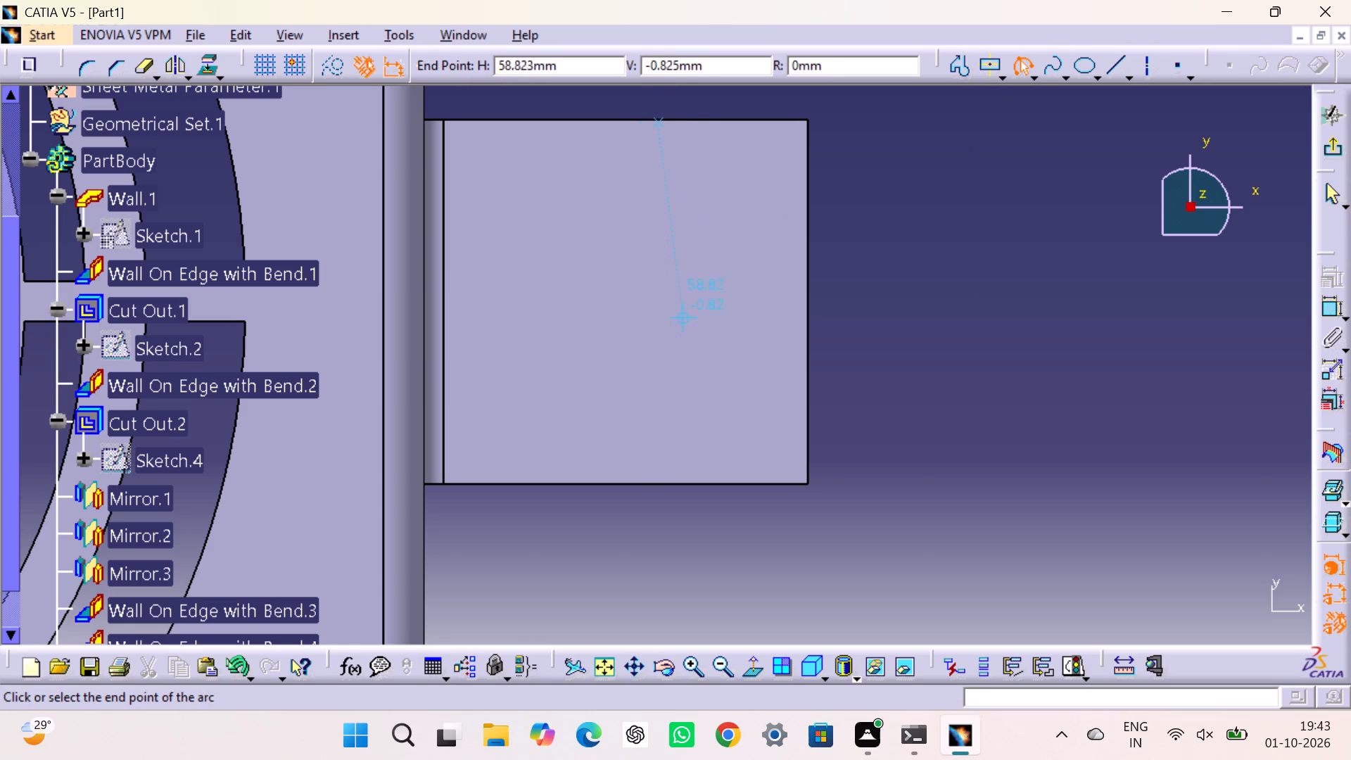
click(649, 483)
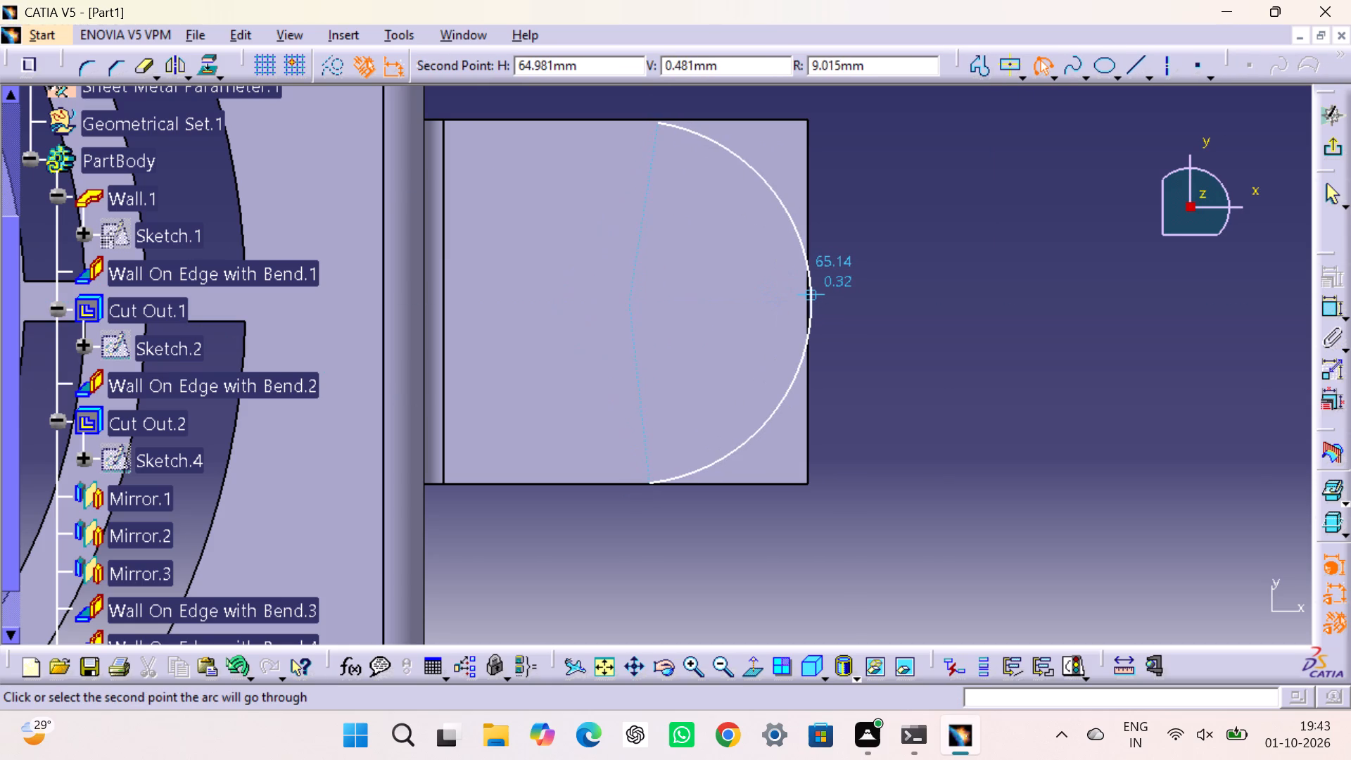
click(806, 291)
click(875, 296)
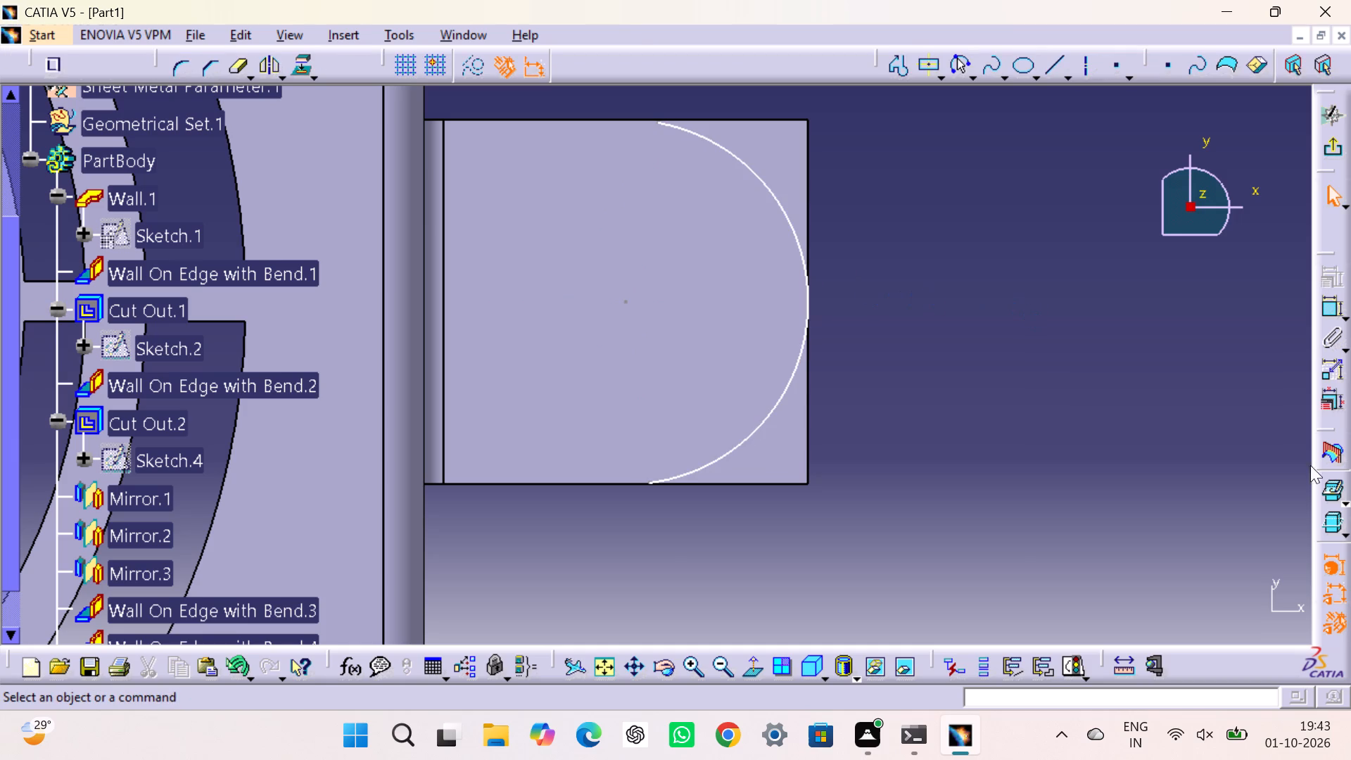
Constrain the arc tangent to the tab's outer edge.
double_click(1328, 306)
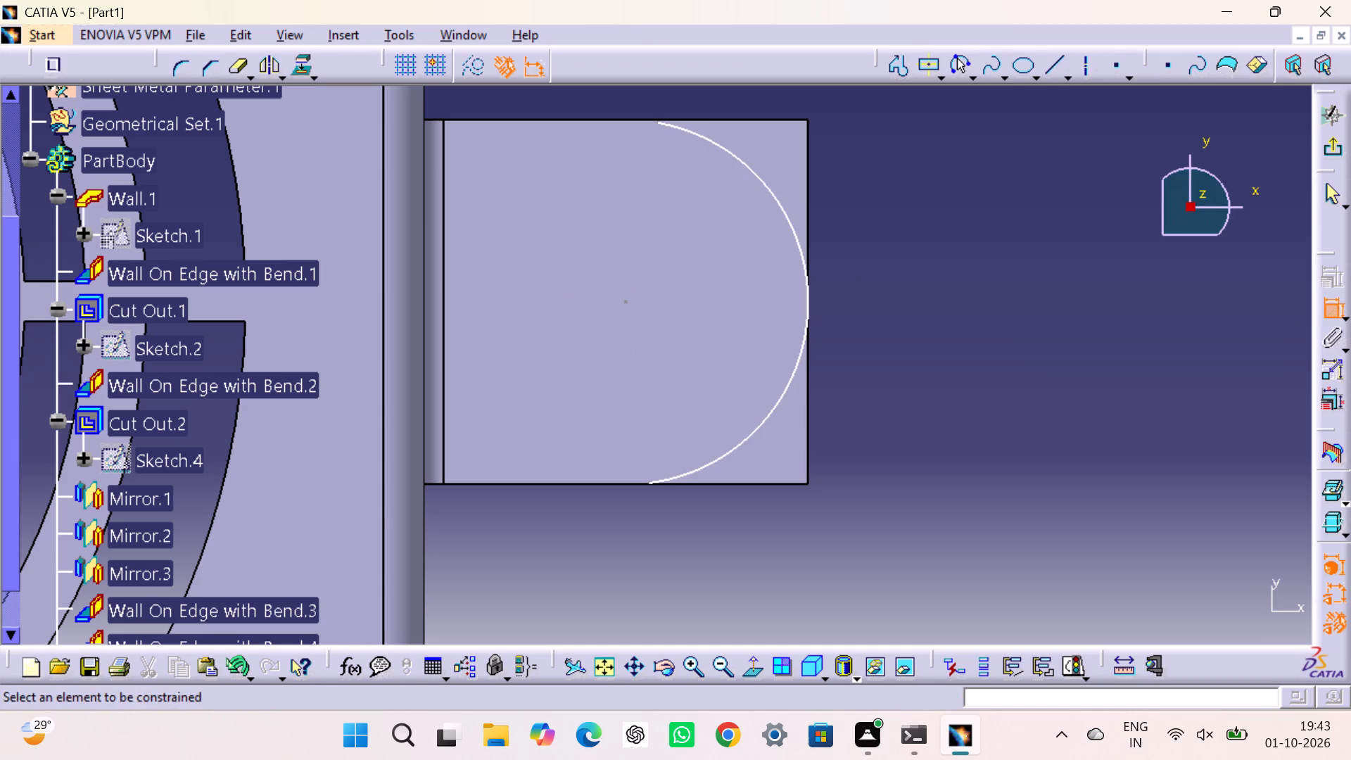
click(796, 229)
click(809, 182)
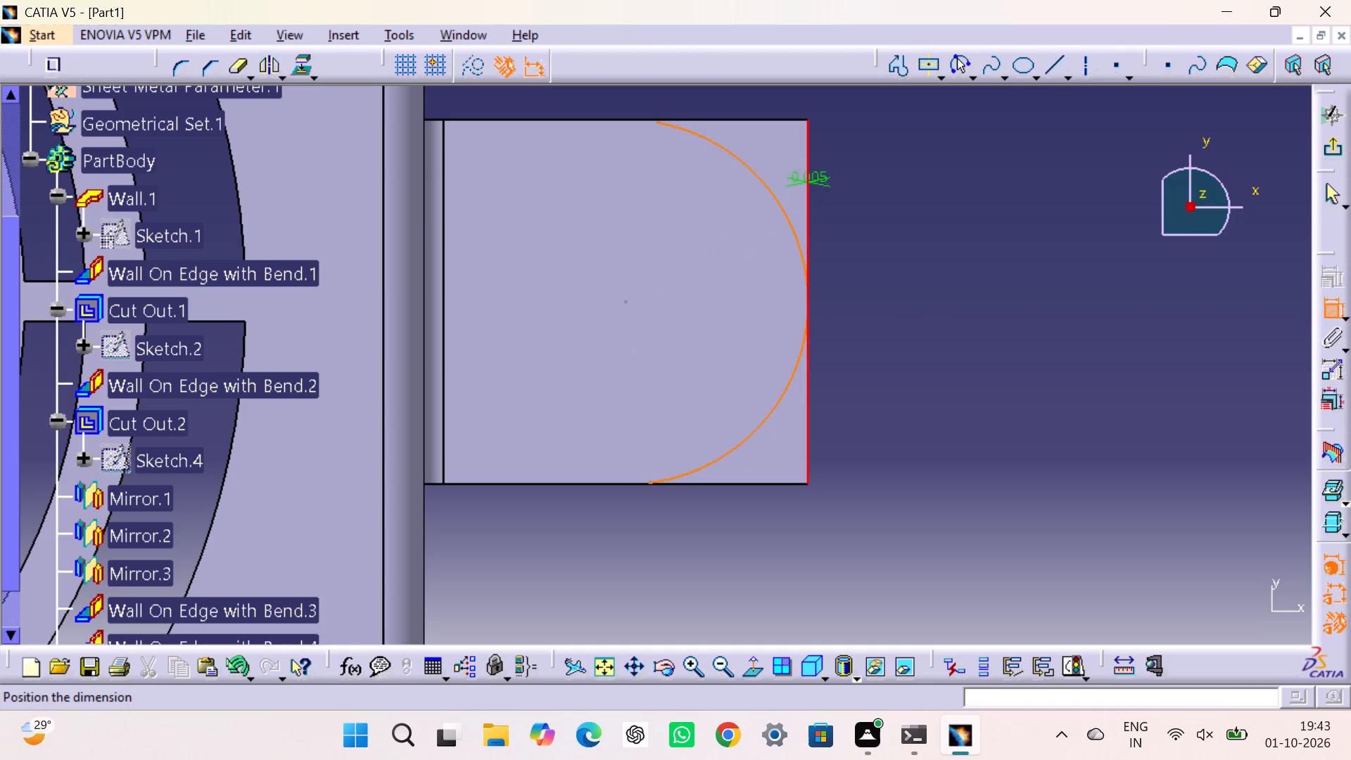
right_click(822, 181)
click(901, 277)
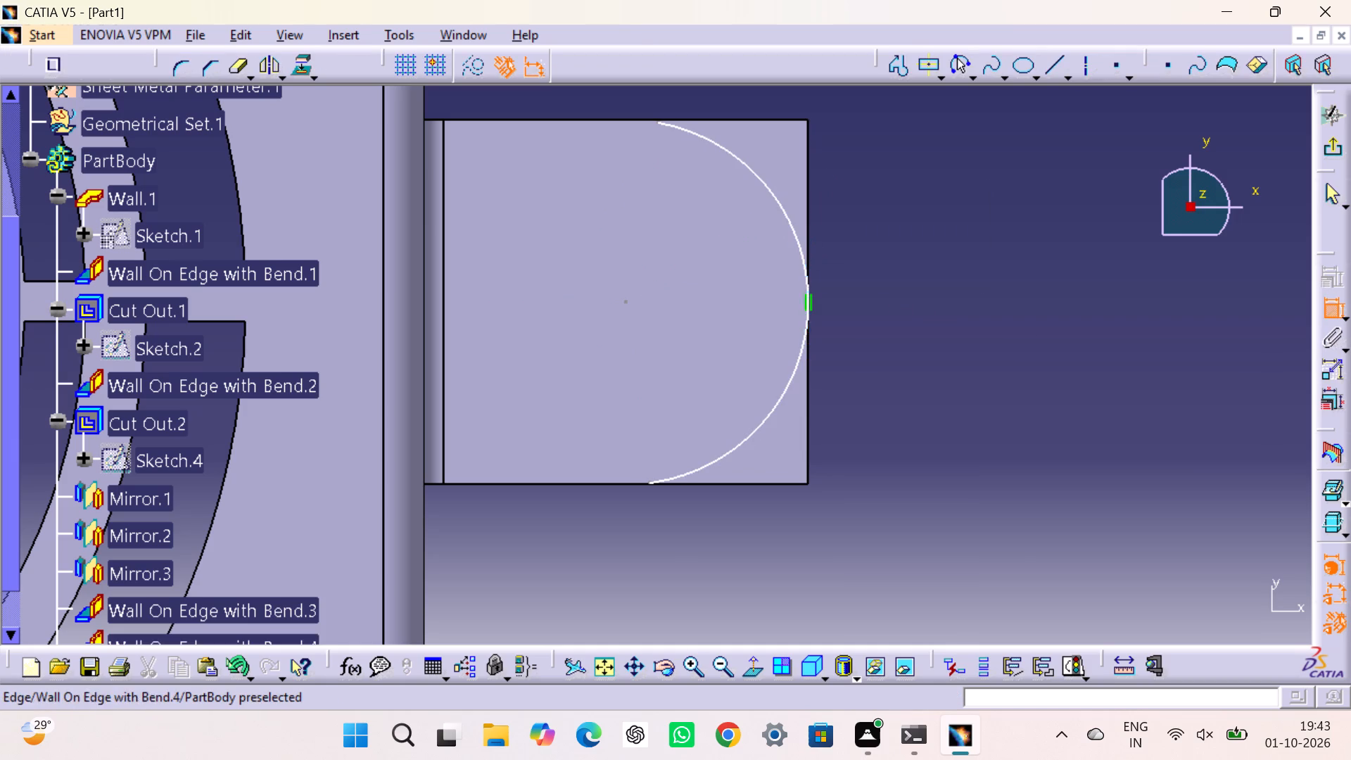
Dimension the arc's radius and set it to 10 mm.
click(798, 234)
click(913, 197)
double_click(922, 189)
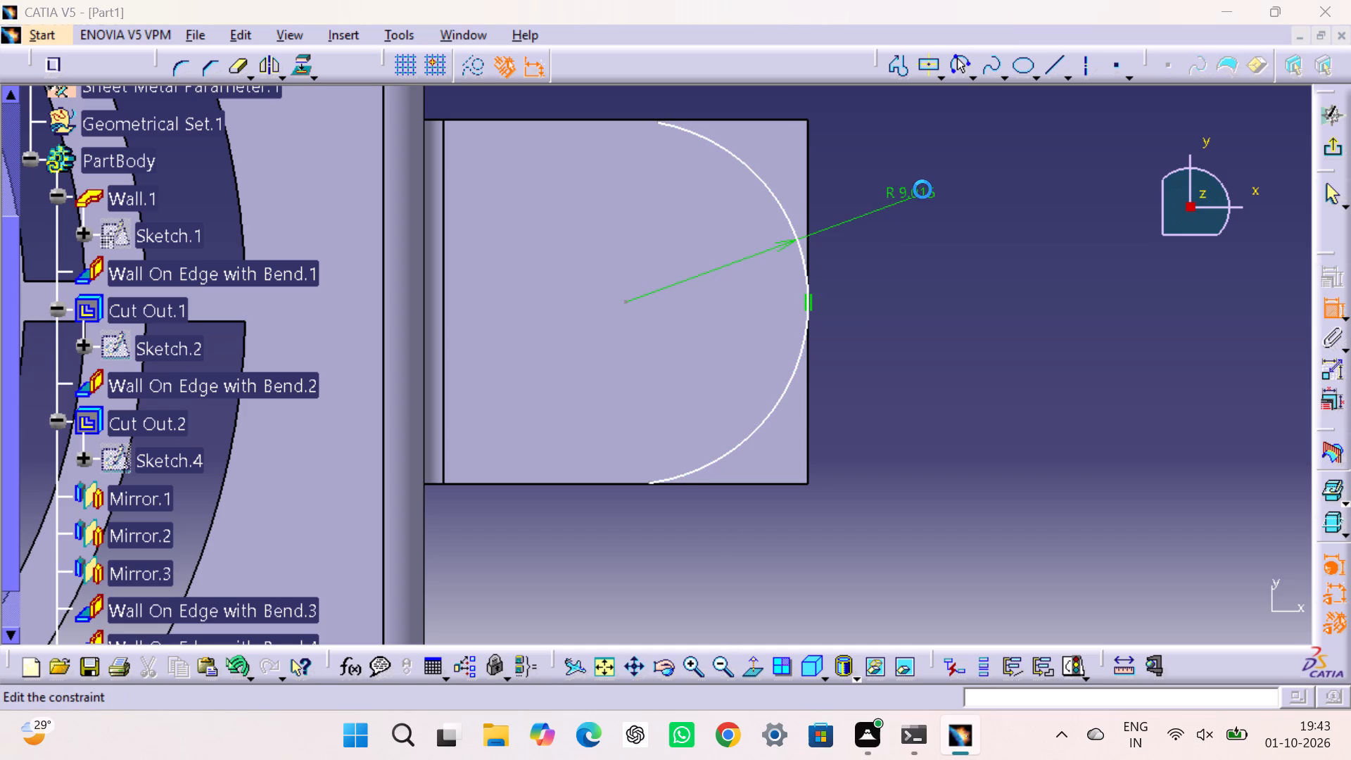
text(10)
key(Return)
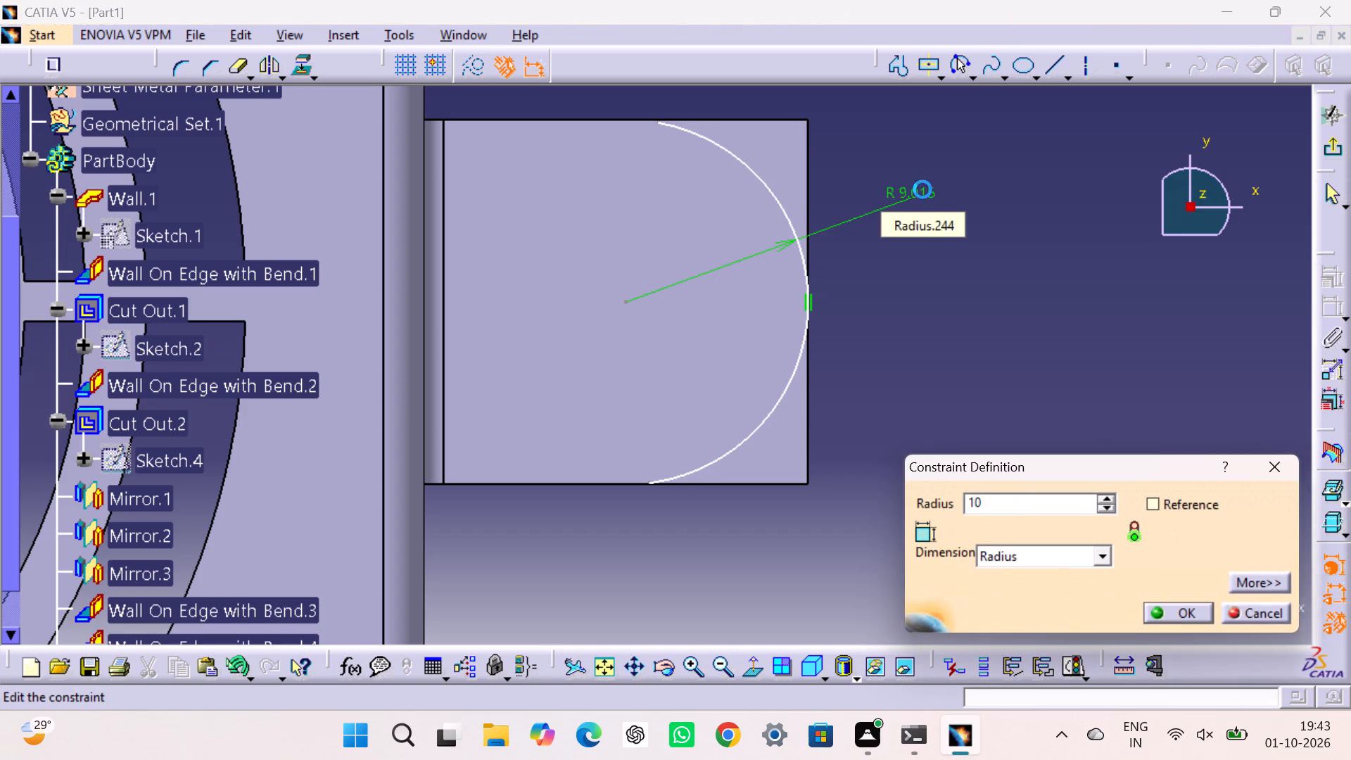
click(725, 543)
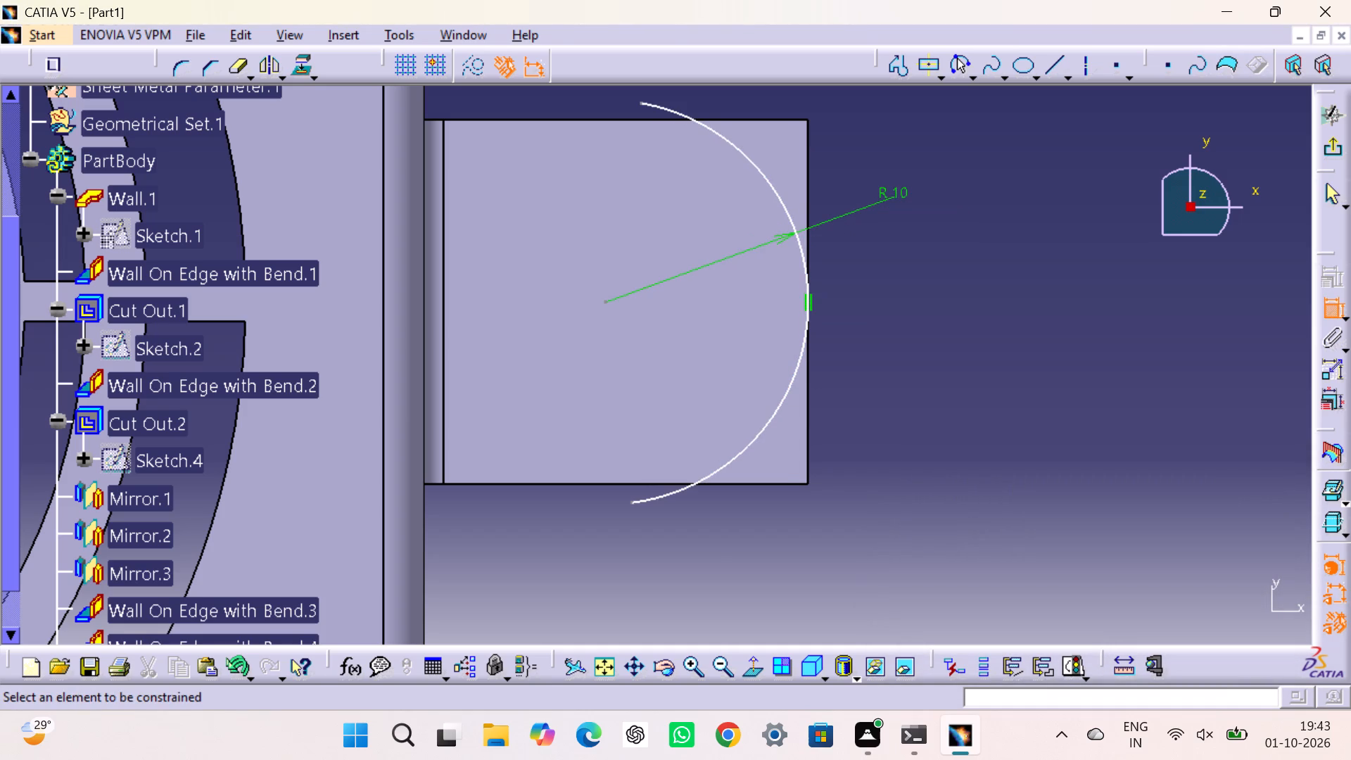
Make the arc's two end points coincident with the tab's opposite side edges.
click(629, 503)
click(624, 482)
right_click(849, 496)
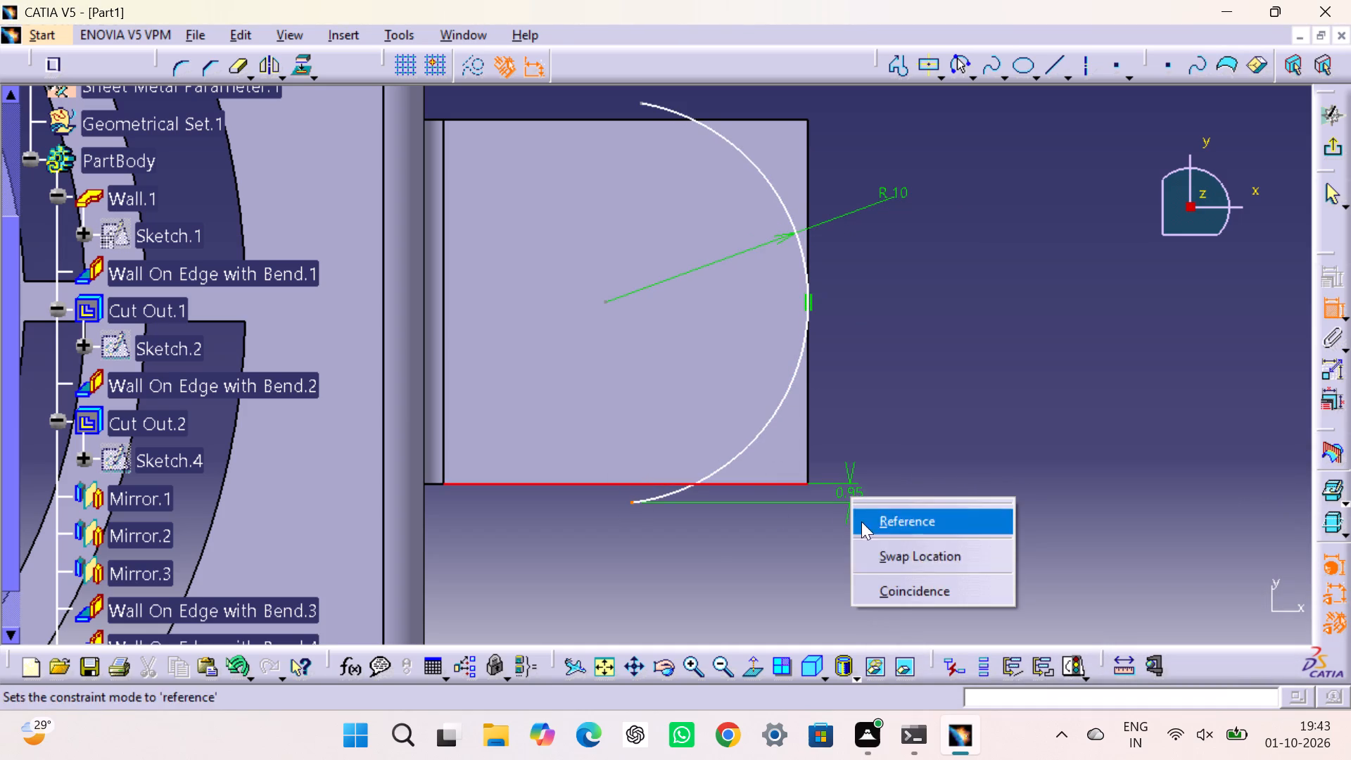
click(892, 593)
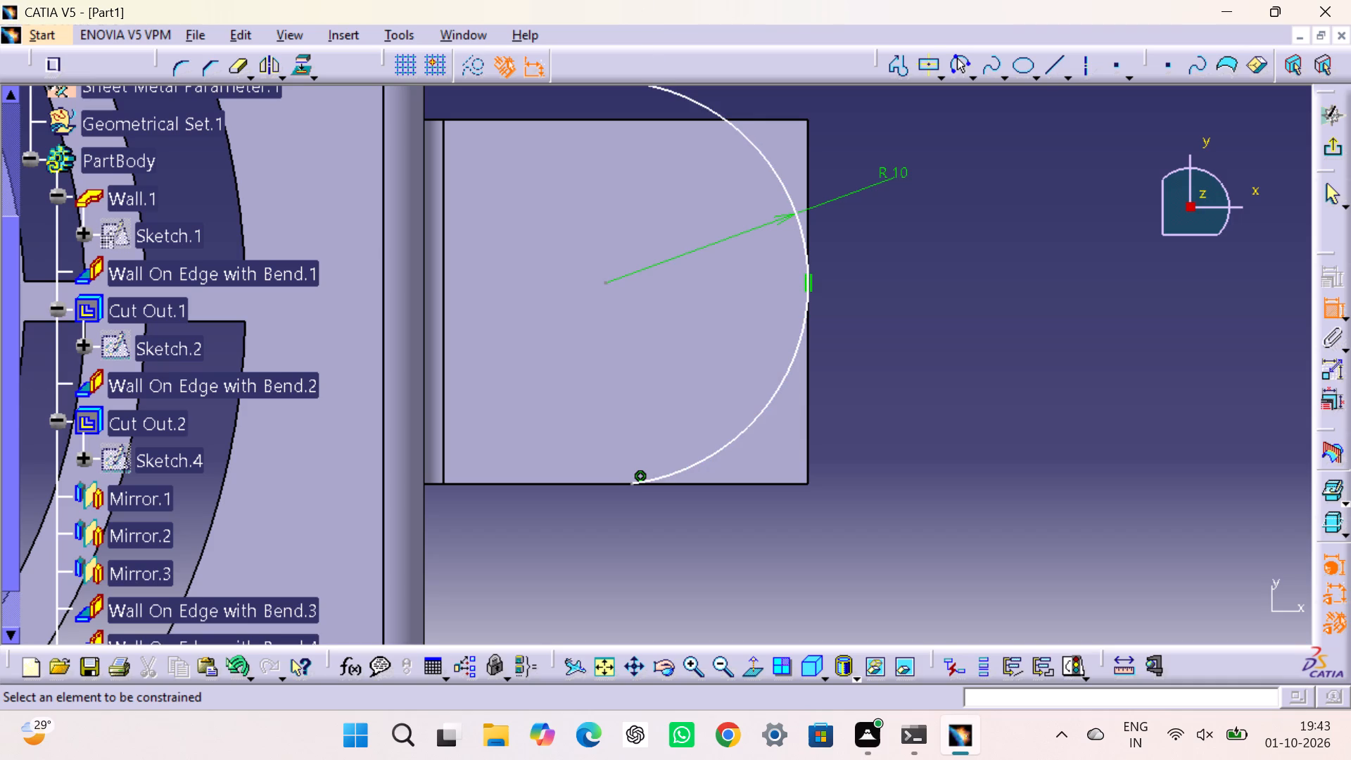
middle_drag(669, 137, 672, 215)
click(645, 160)
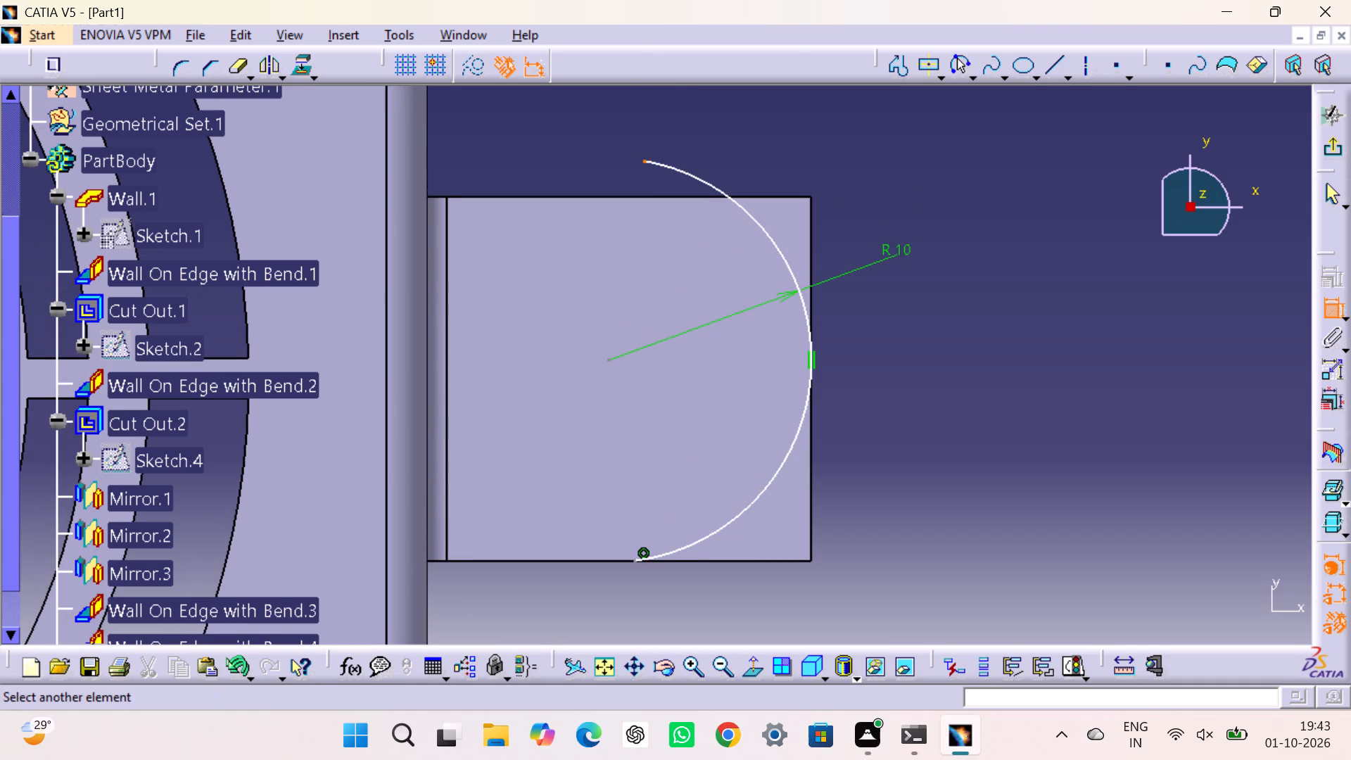
click(638, 198)
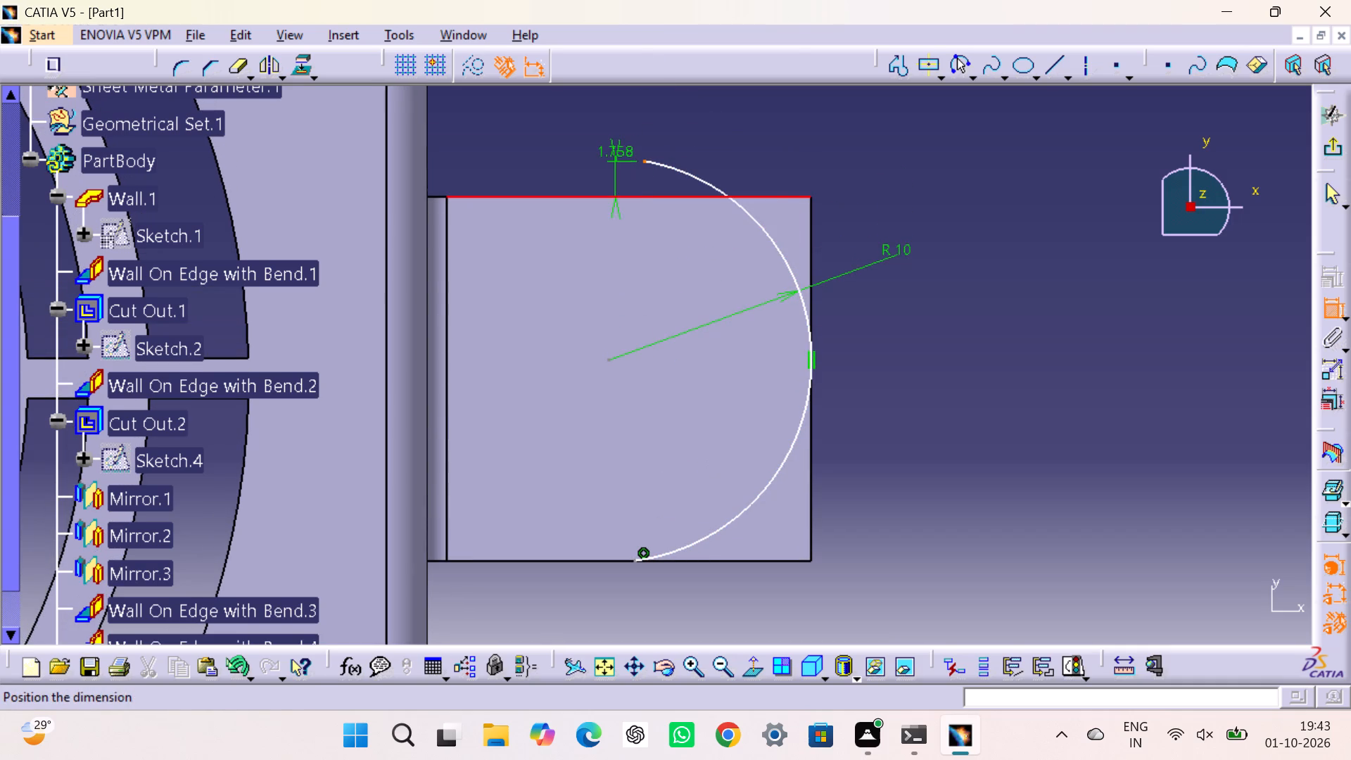
right_click(615, 151)
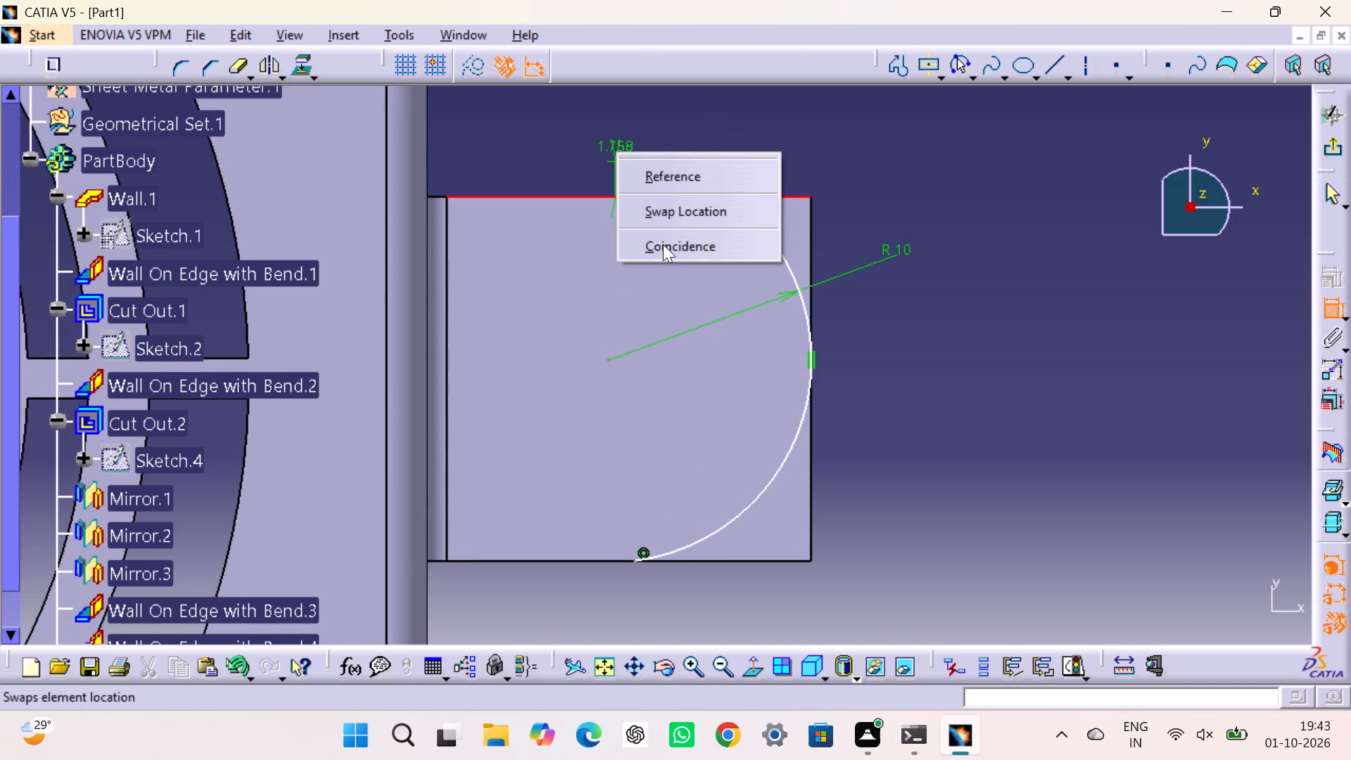
click(663, 244)
click(977, 253)
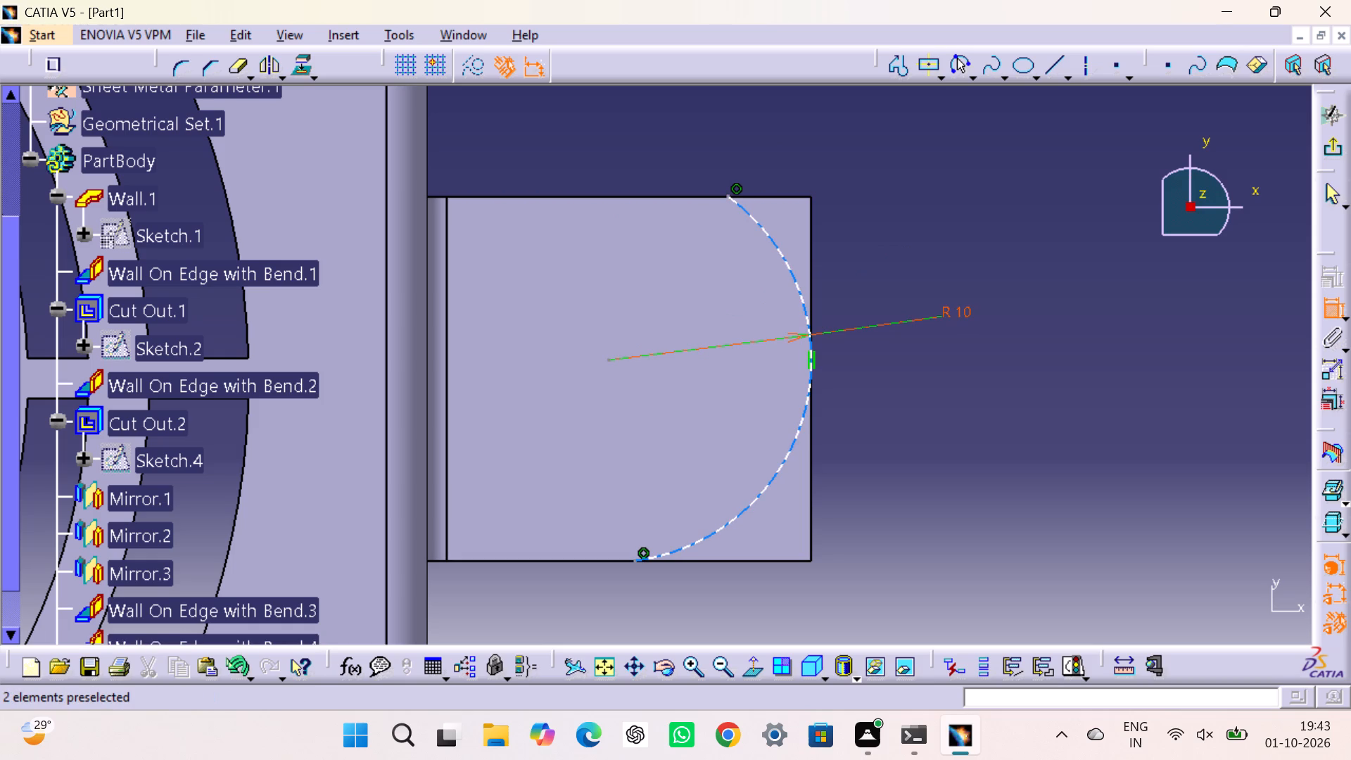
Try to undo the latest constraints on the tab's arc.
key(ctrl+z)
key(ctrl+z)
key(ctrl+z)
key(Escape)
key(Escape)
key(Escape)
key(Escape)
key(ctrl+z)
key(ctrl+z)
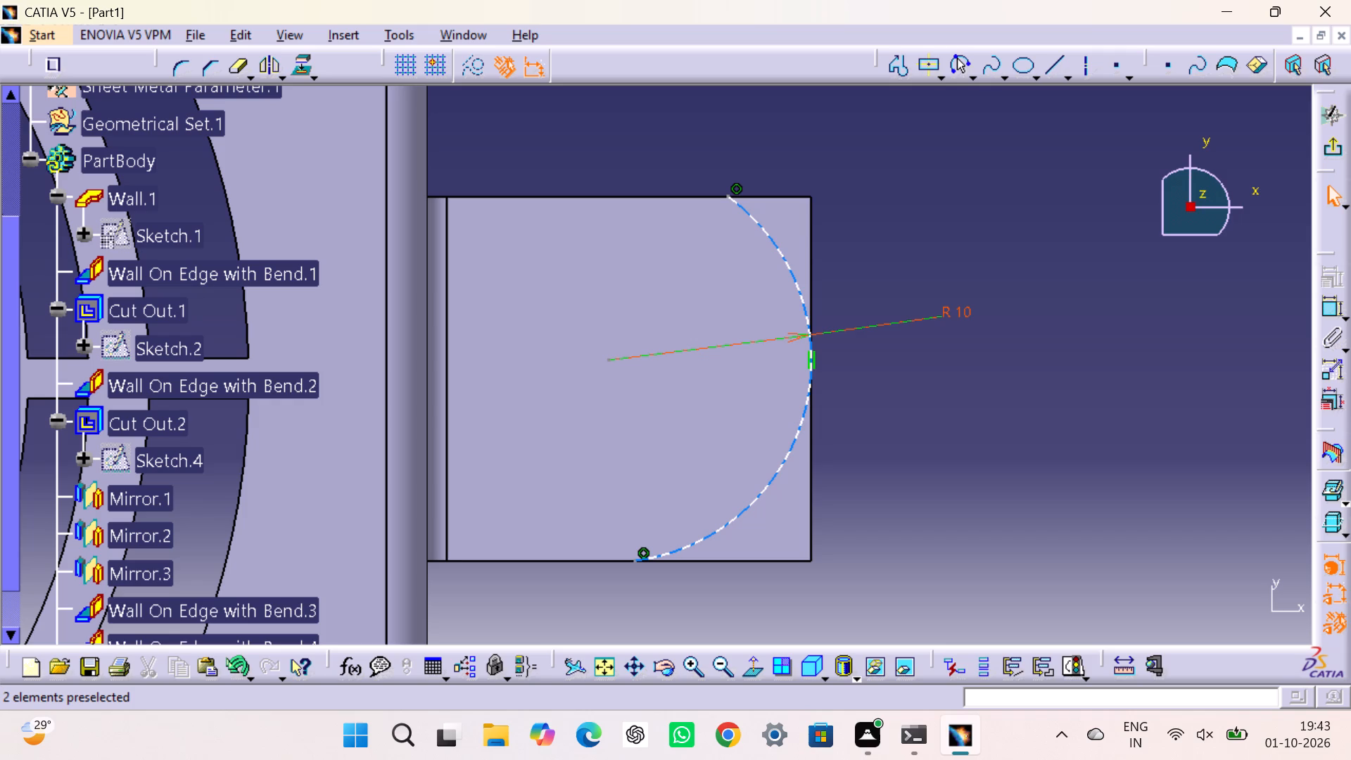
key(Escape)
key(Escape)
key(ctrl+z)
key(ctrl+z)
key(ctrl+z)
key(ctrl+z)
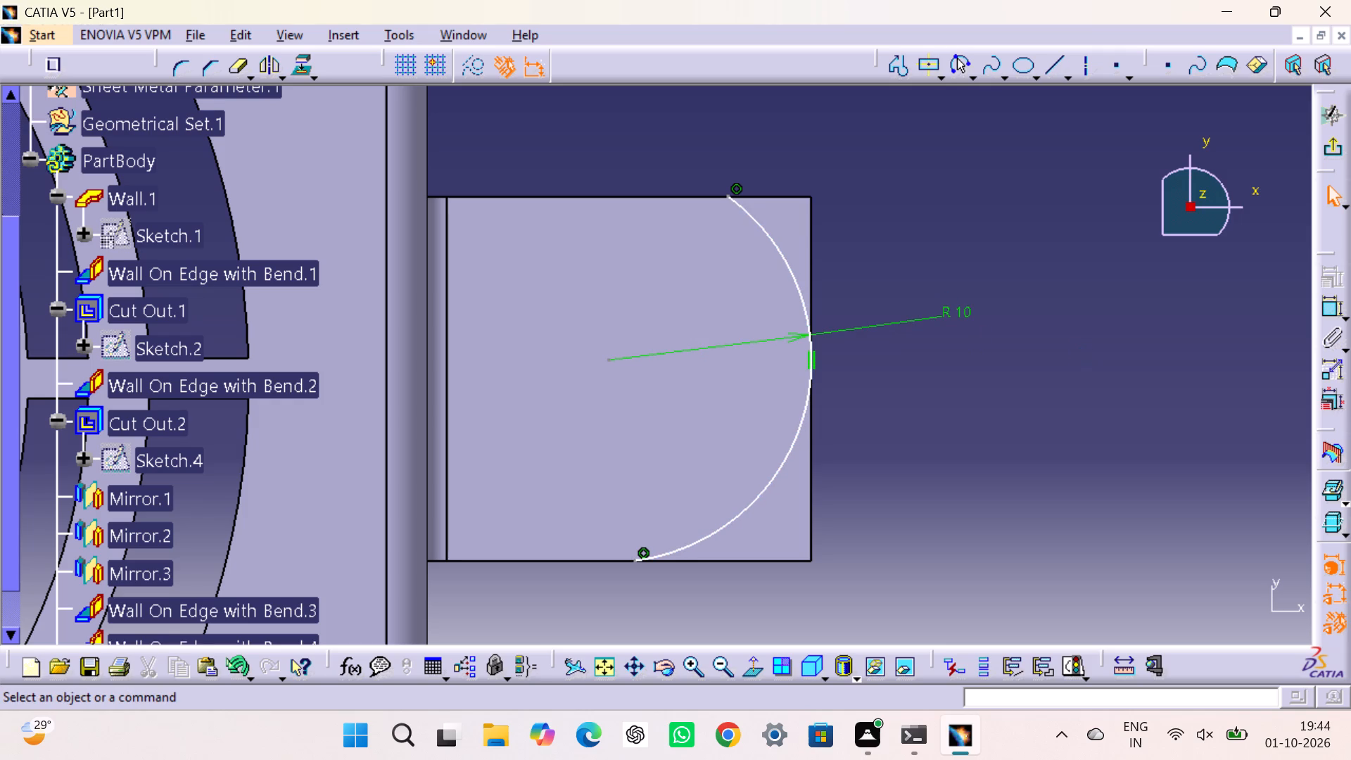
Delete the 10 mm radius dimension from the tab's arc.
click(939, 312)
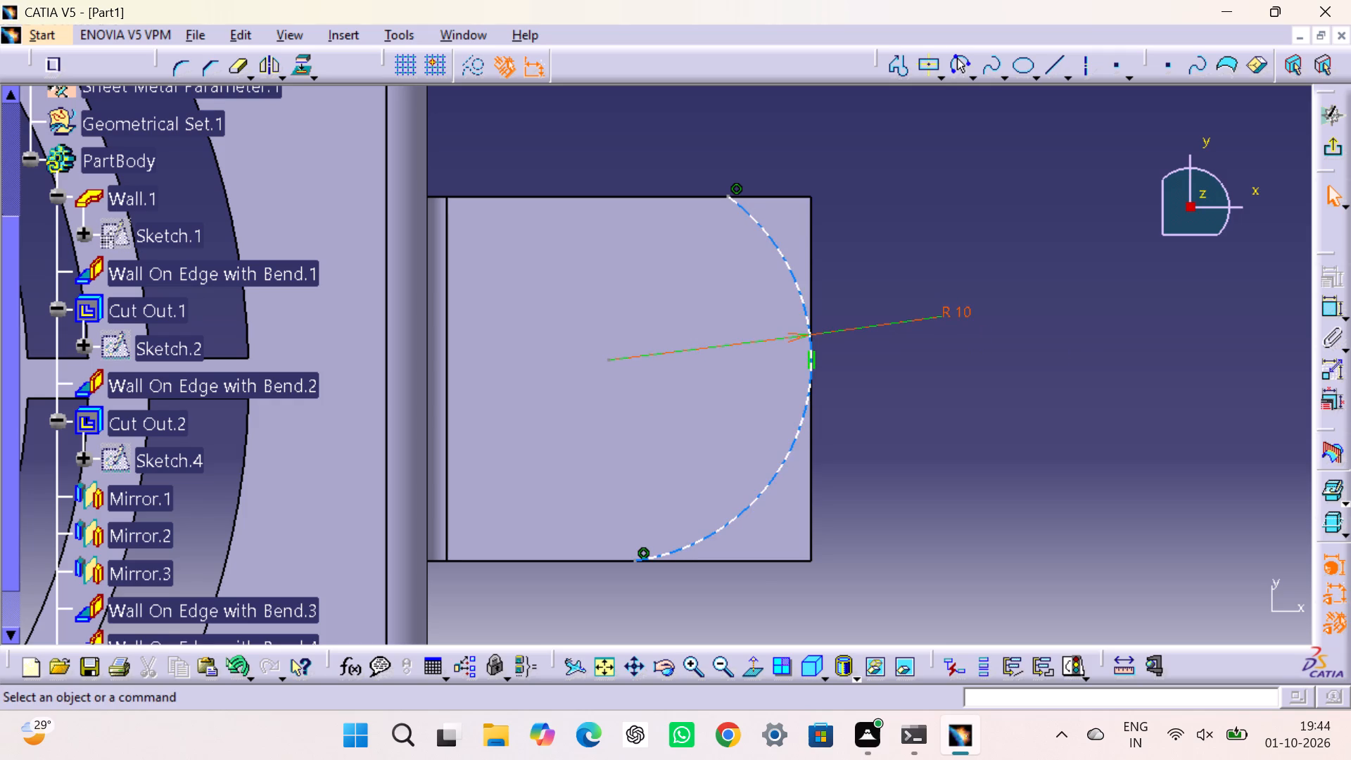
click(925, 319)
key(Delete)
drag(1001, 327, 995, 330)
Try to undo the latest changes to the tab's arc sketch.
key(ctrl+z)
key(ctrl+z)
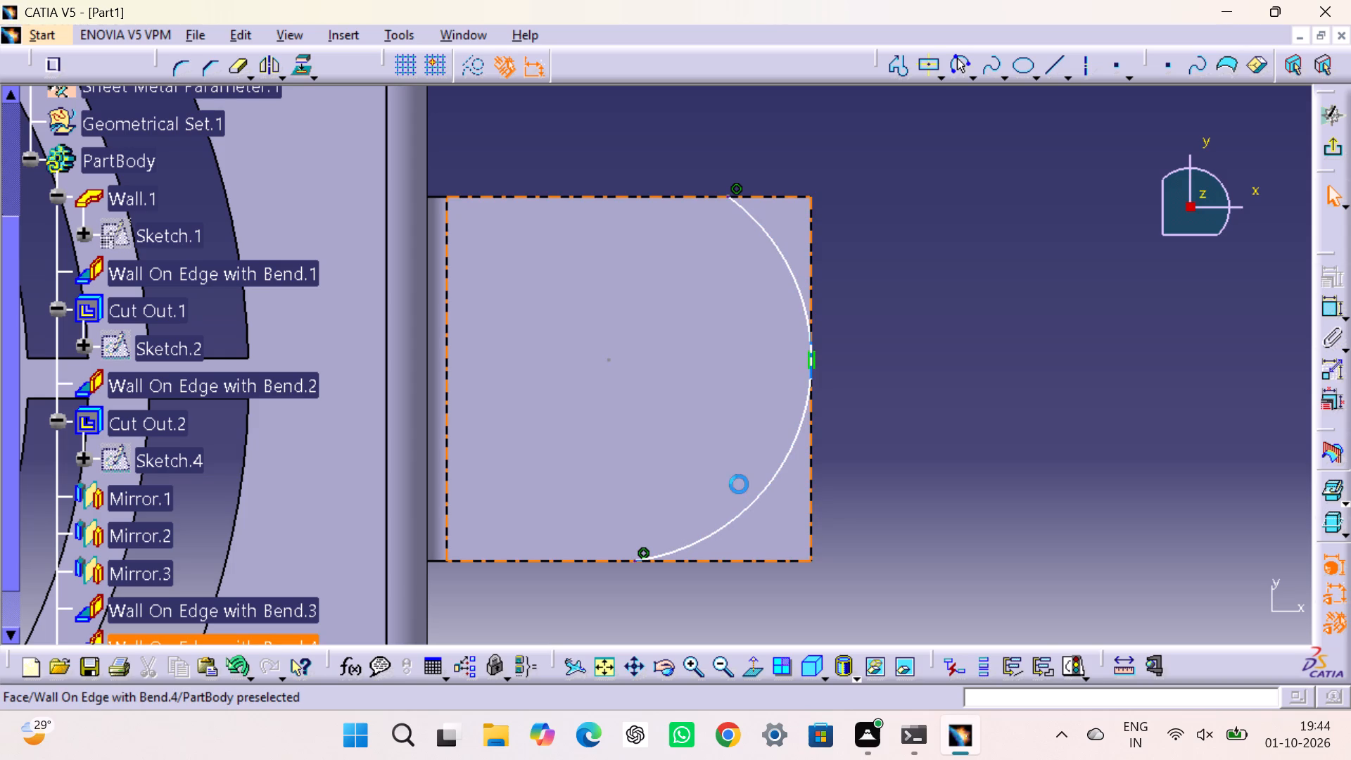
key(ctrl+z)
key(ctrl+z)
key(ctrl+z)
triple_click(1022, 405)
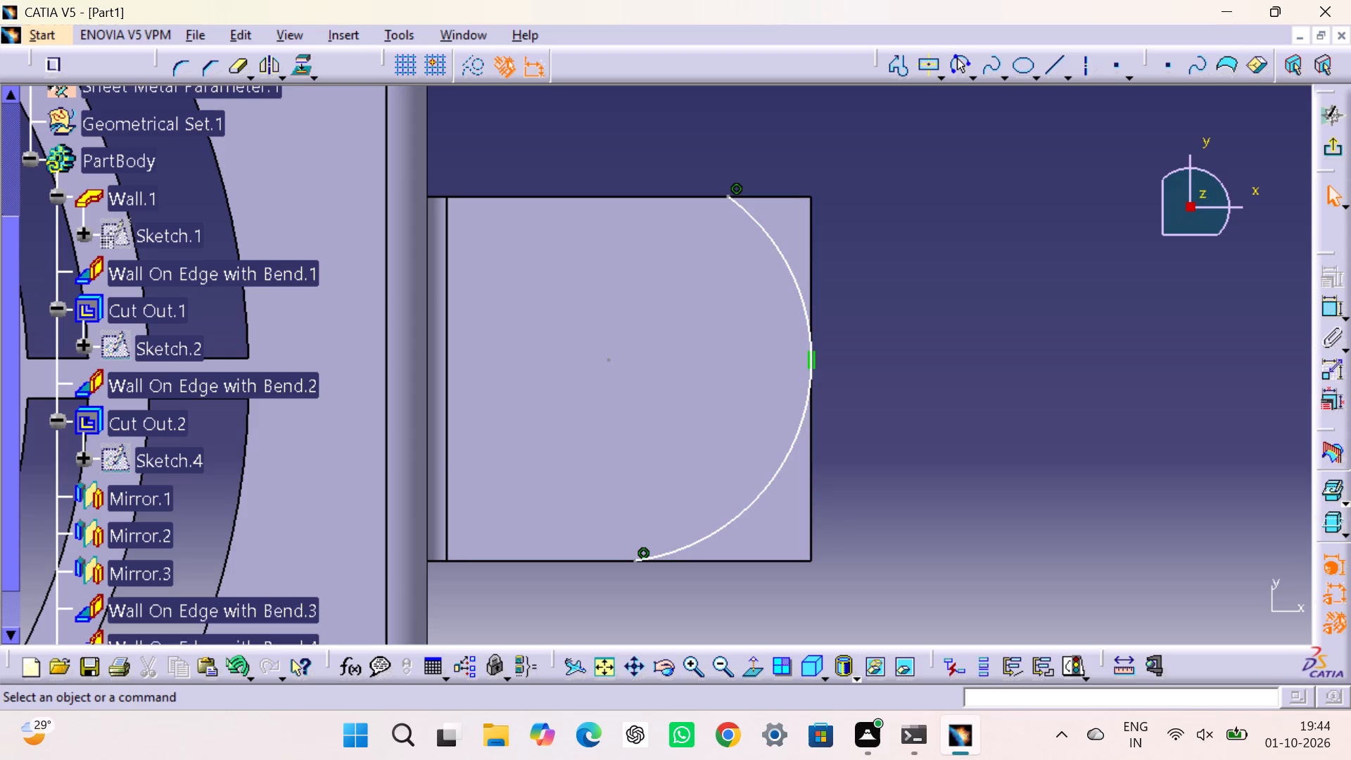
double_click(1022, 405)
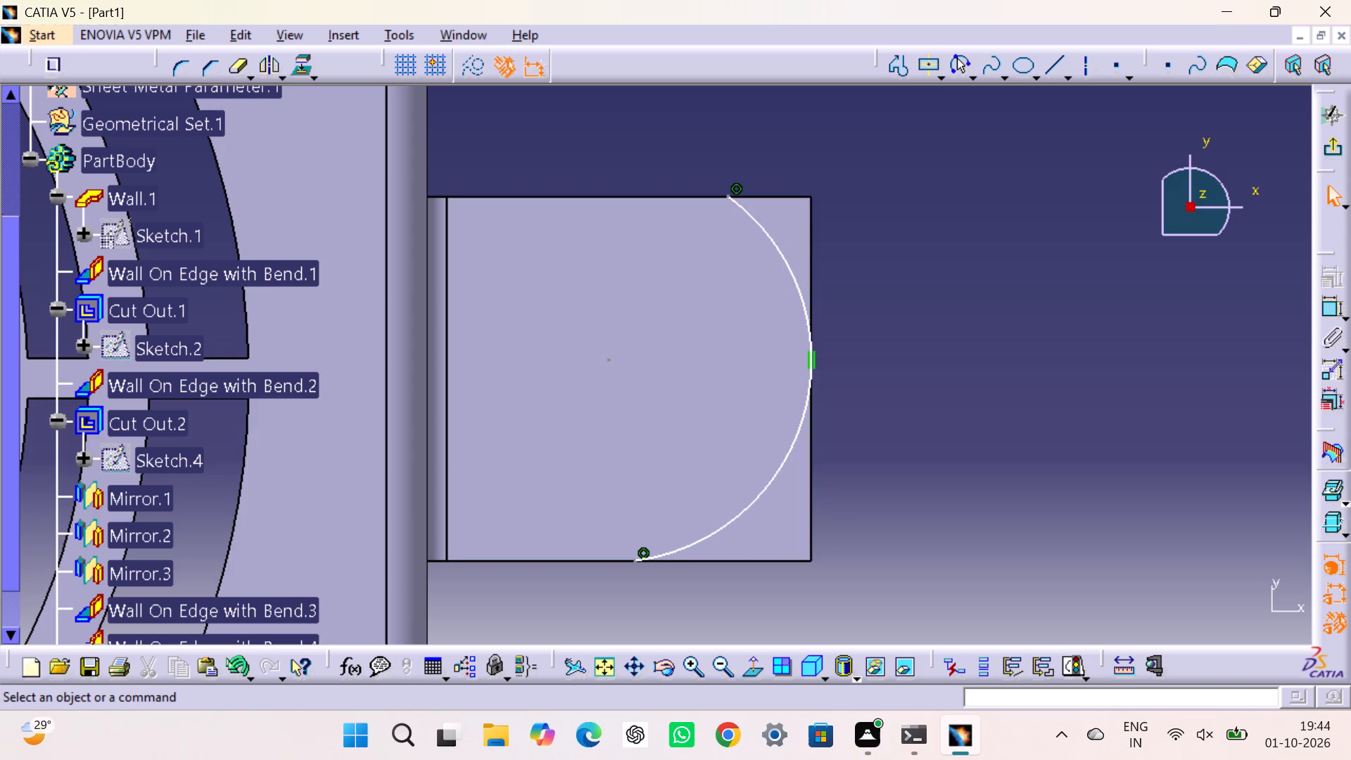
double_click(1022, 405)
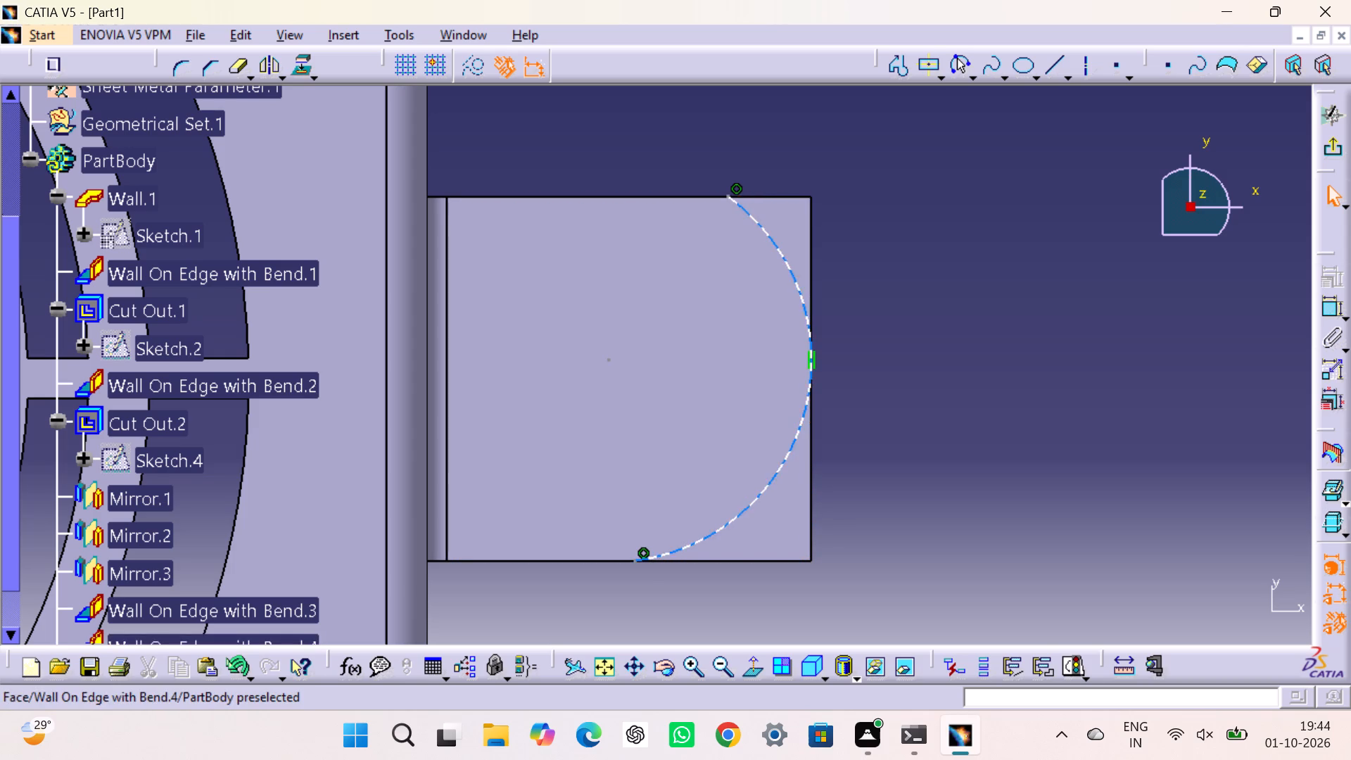
Delete the arc from the tab sketch.
click(721, 525)
key(Delete)
click(1033, 387)
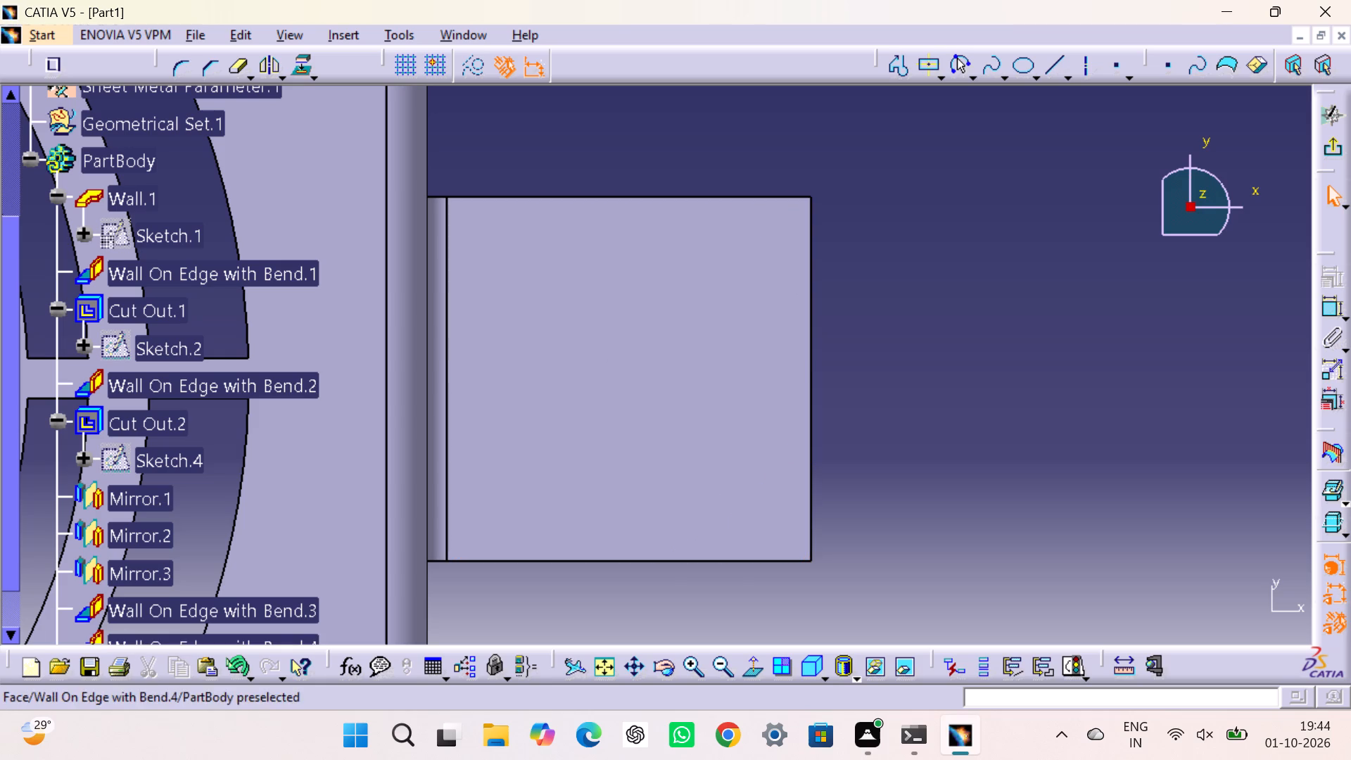
Sketch a three-point arc of about 9 mm radius between the tab's two side edges, bulging towards its outer edge.
click(953, 65)
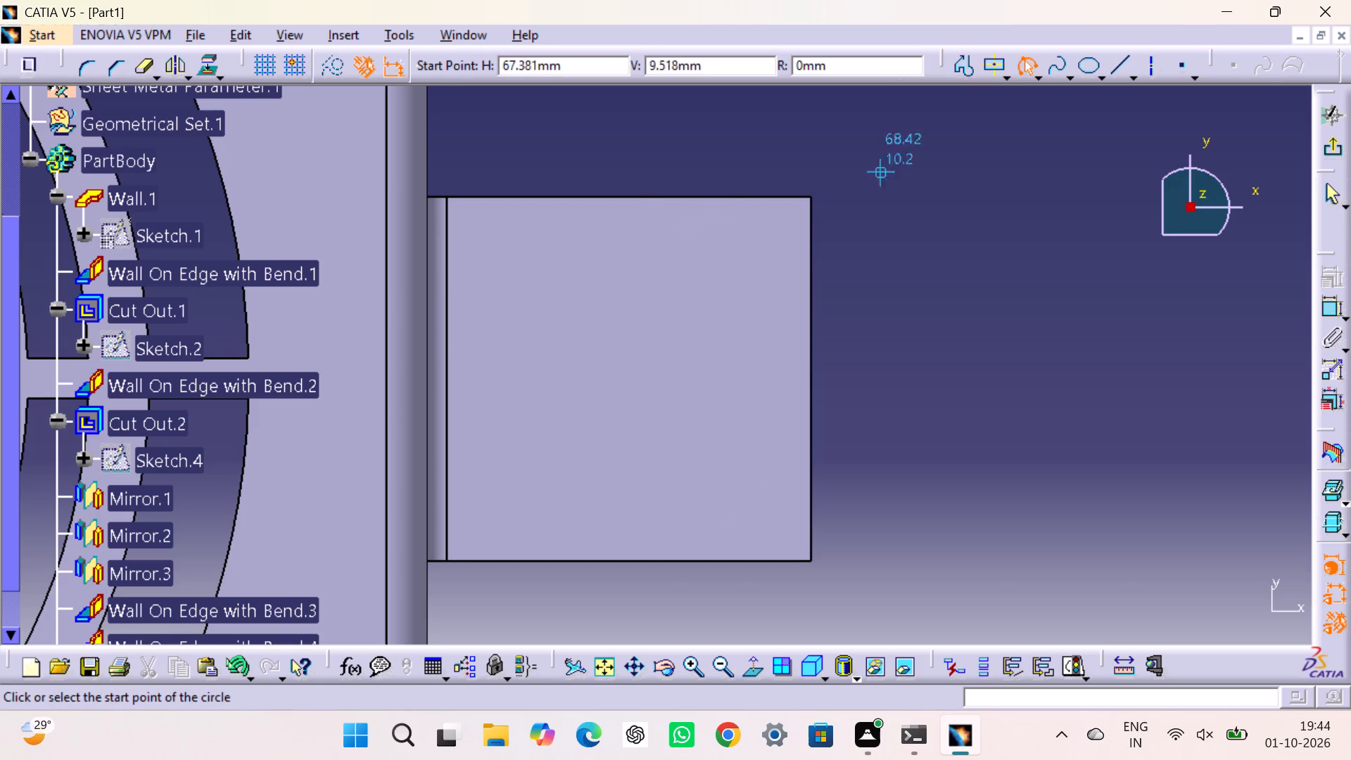
click(647, 198)
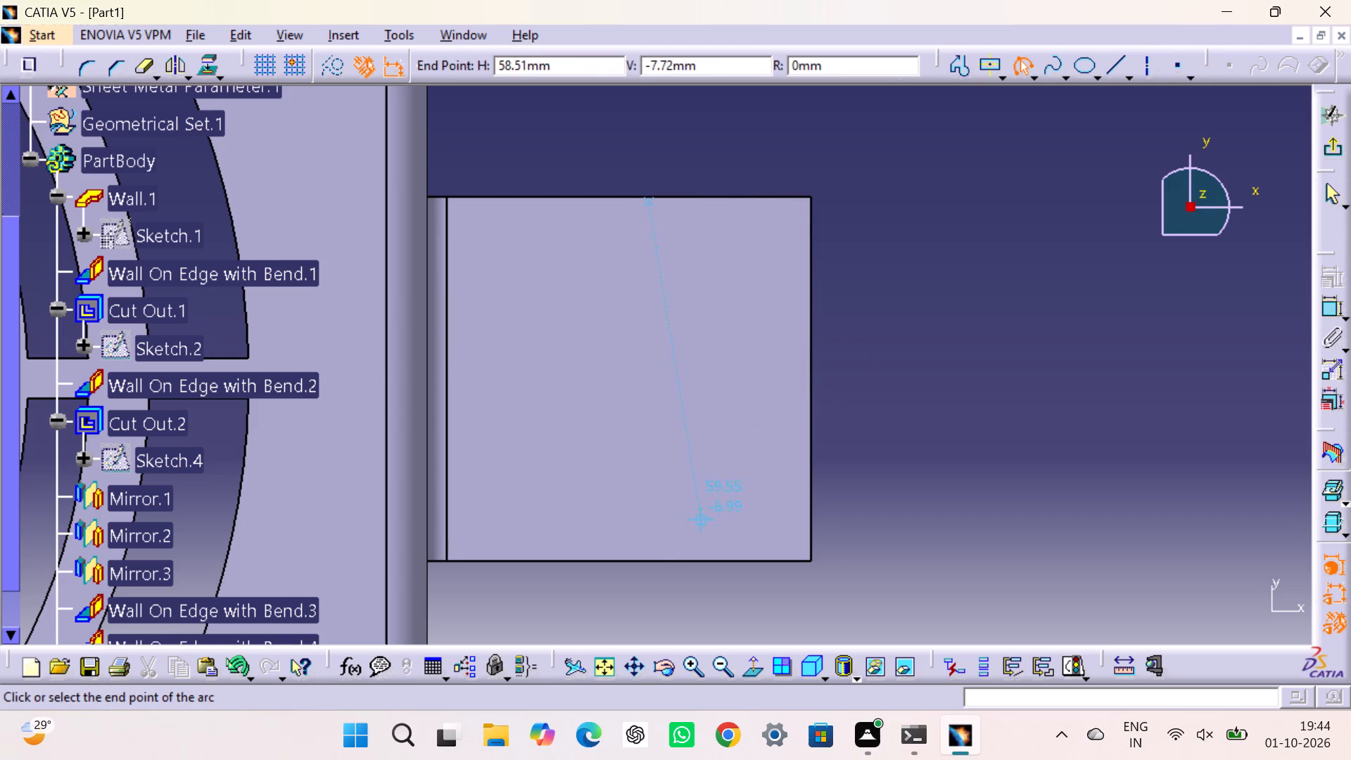
click(643, 559)
click(806, 391)
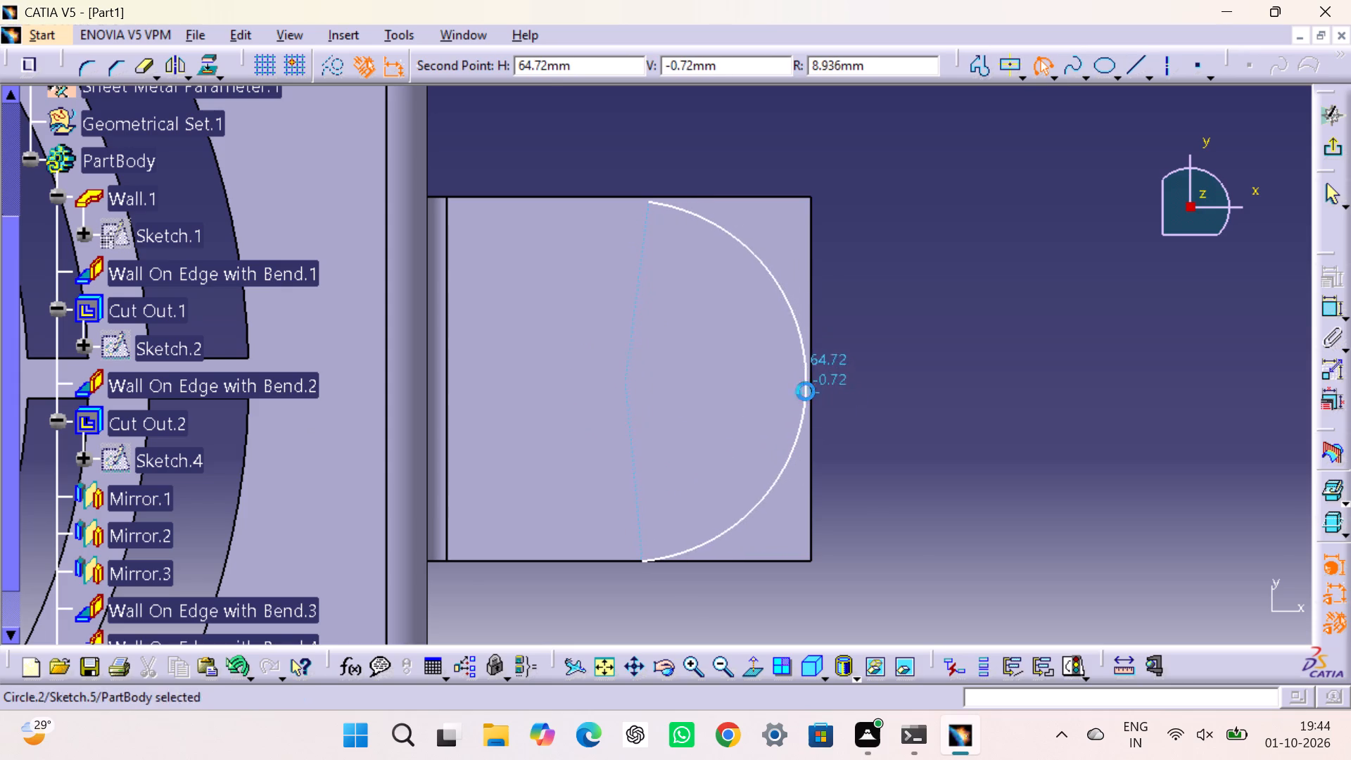
click(985, 395)
Constrain the new arc tangent to the tab's outer edge.
double_click(1332, 305)
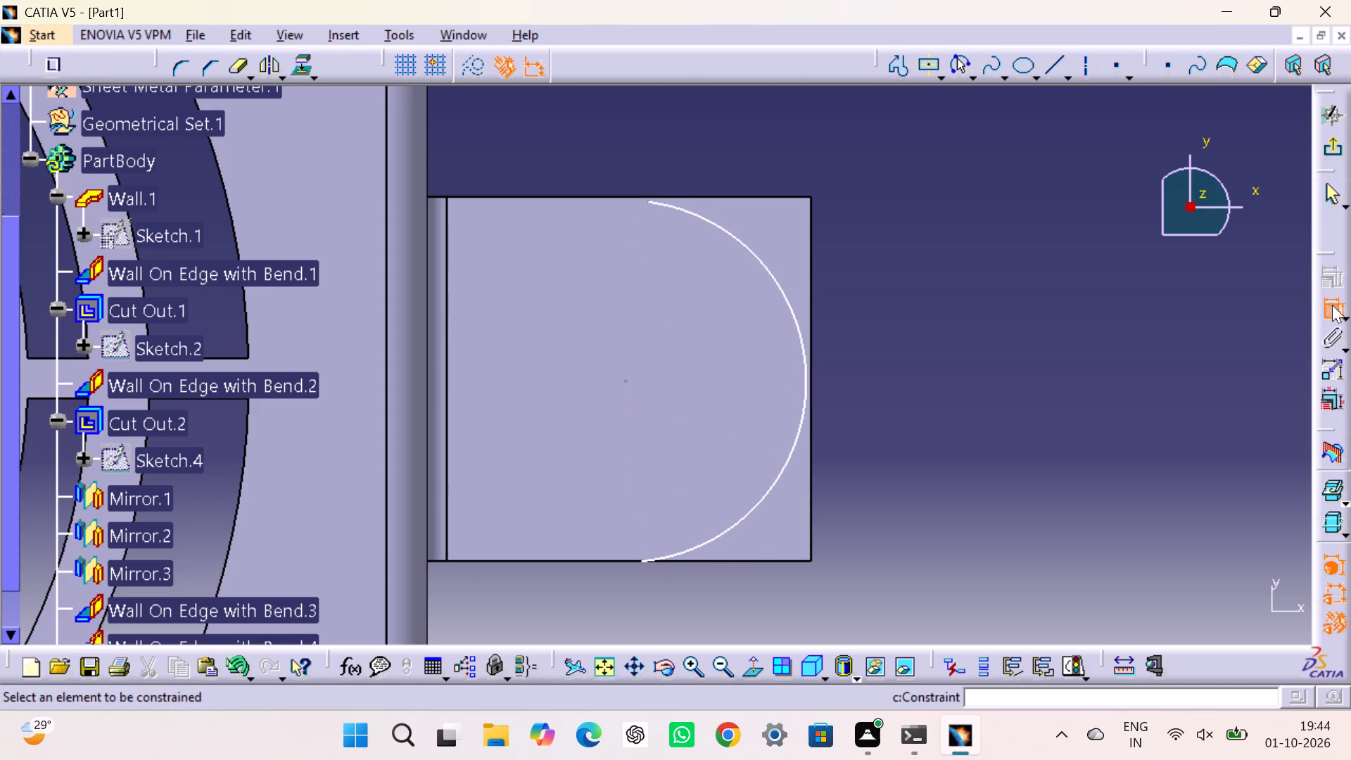
click(768, 280)
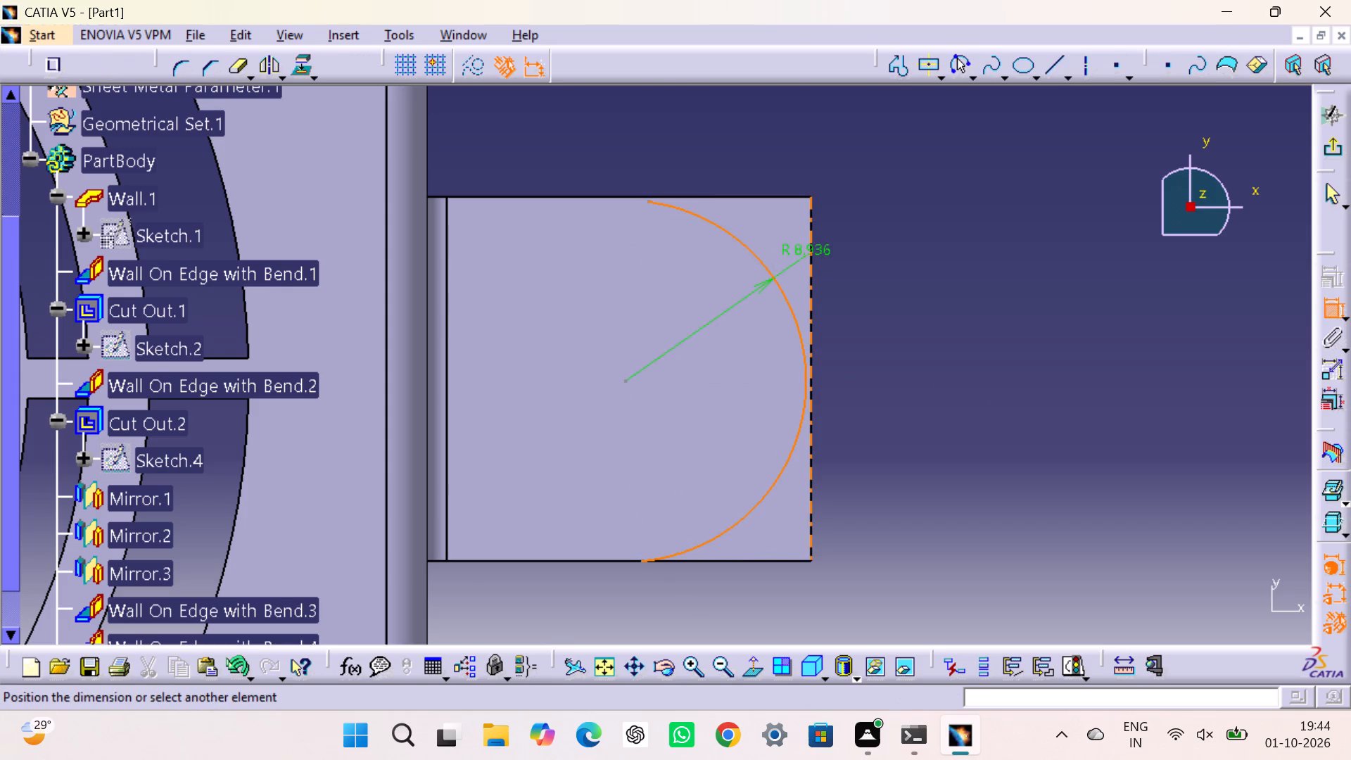
click(815, 247)
right_click(901, 230)
click(945, 320)
click(917, 319)
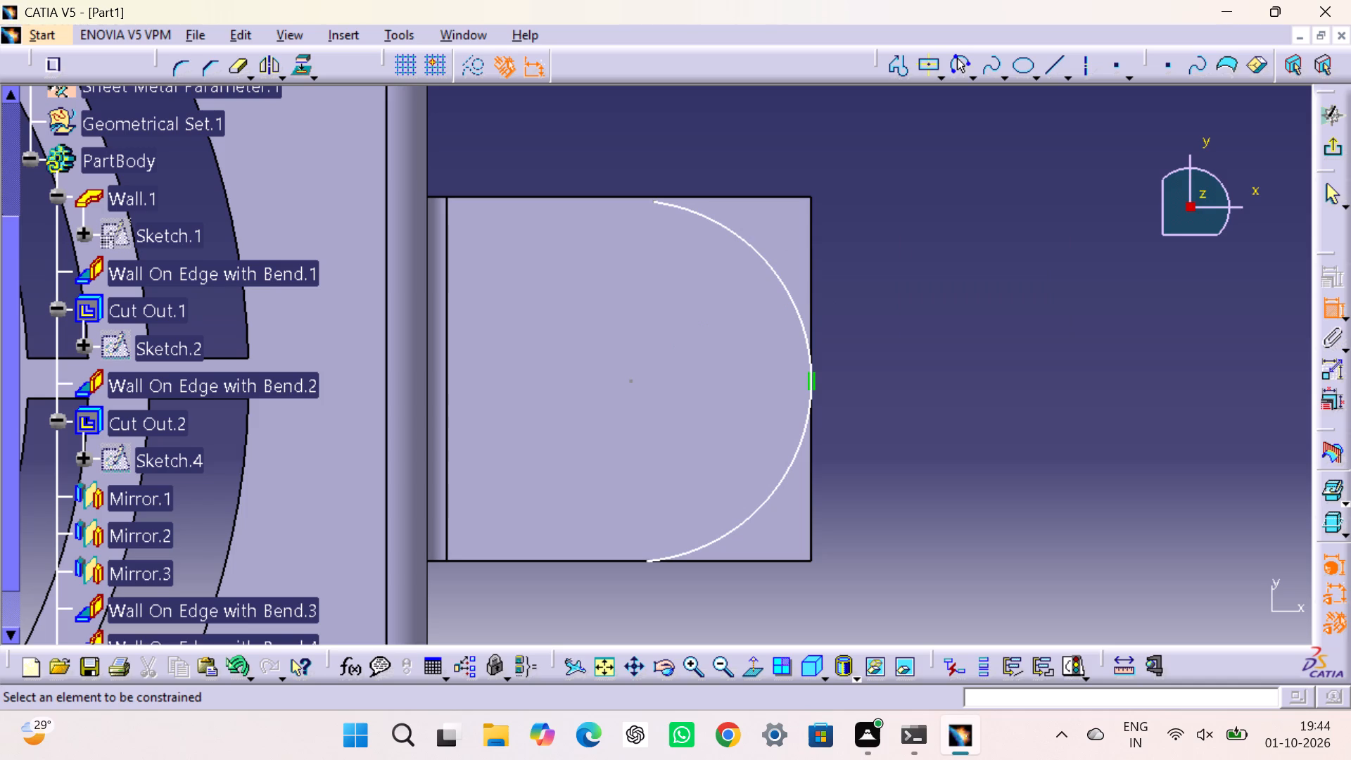
Make the arc's two end points coincident with the tab's opposite side edges.
click(653, 201)
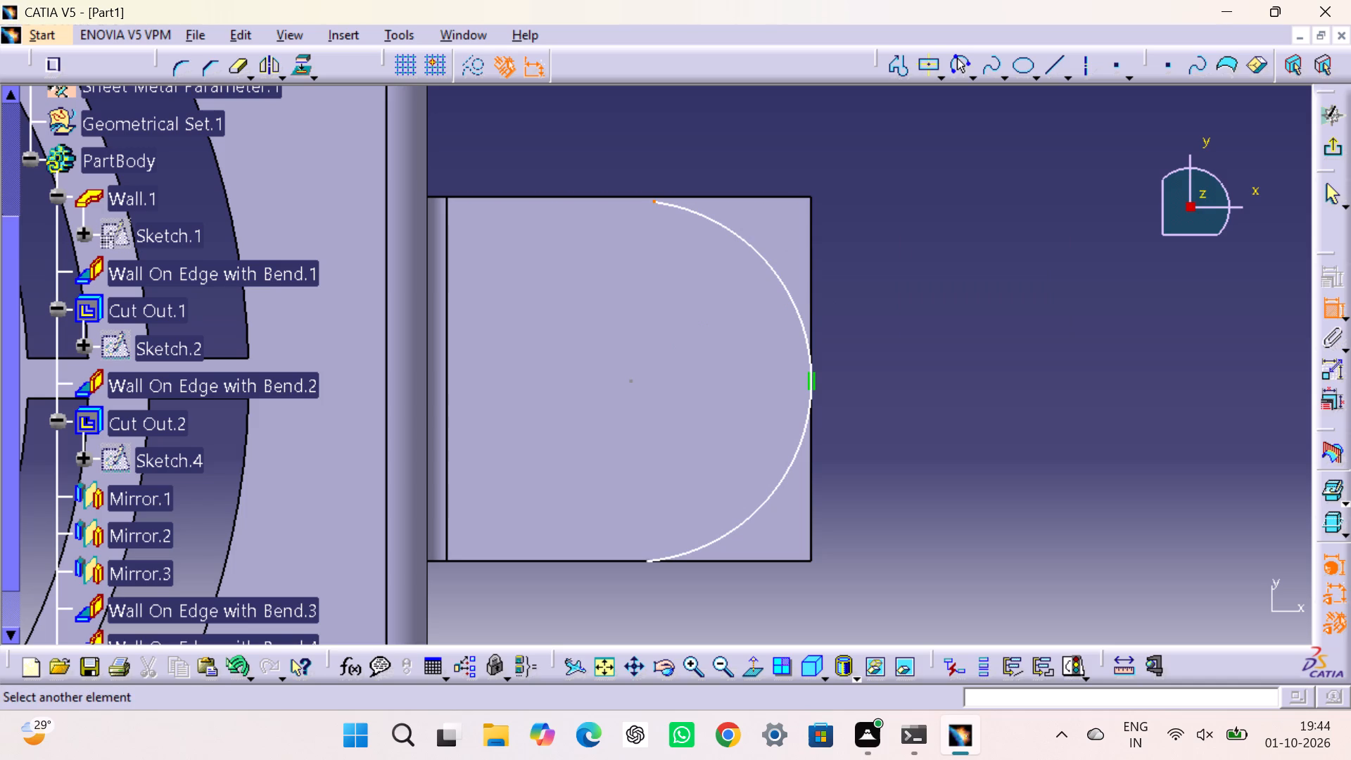
click(607, 202)
click(613, 197)
right_click(630, 148)
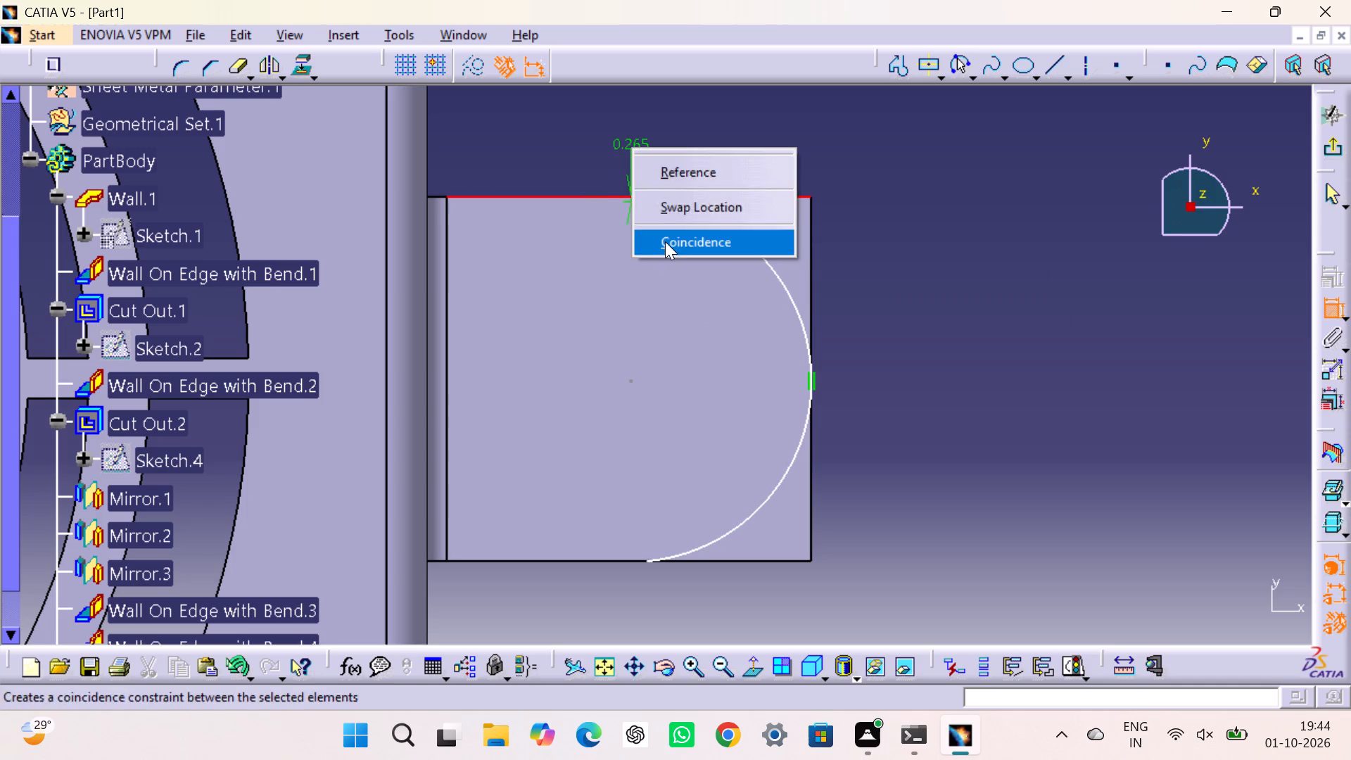
click(665, 241)
click(648, 552)
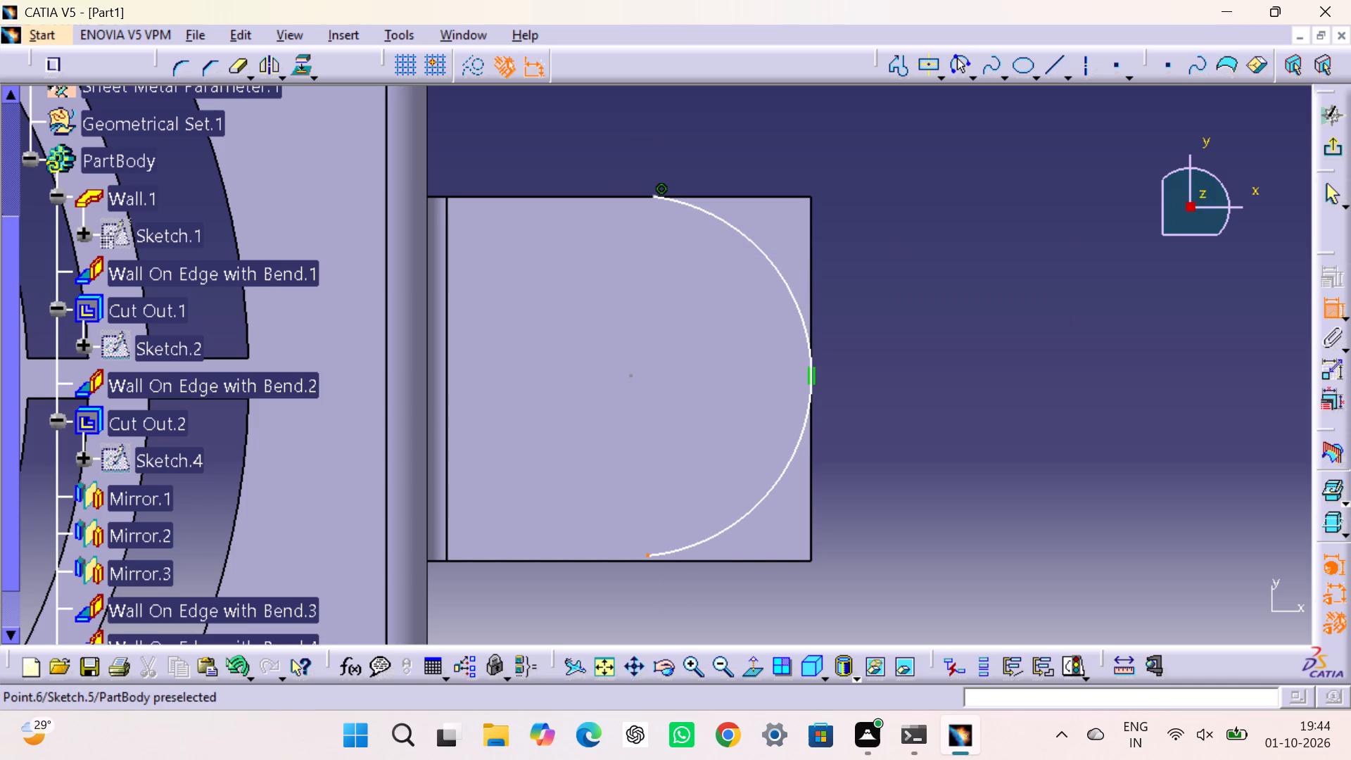
click(623, 559)
right_click(633, 559)
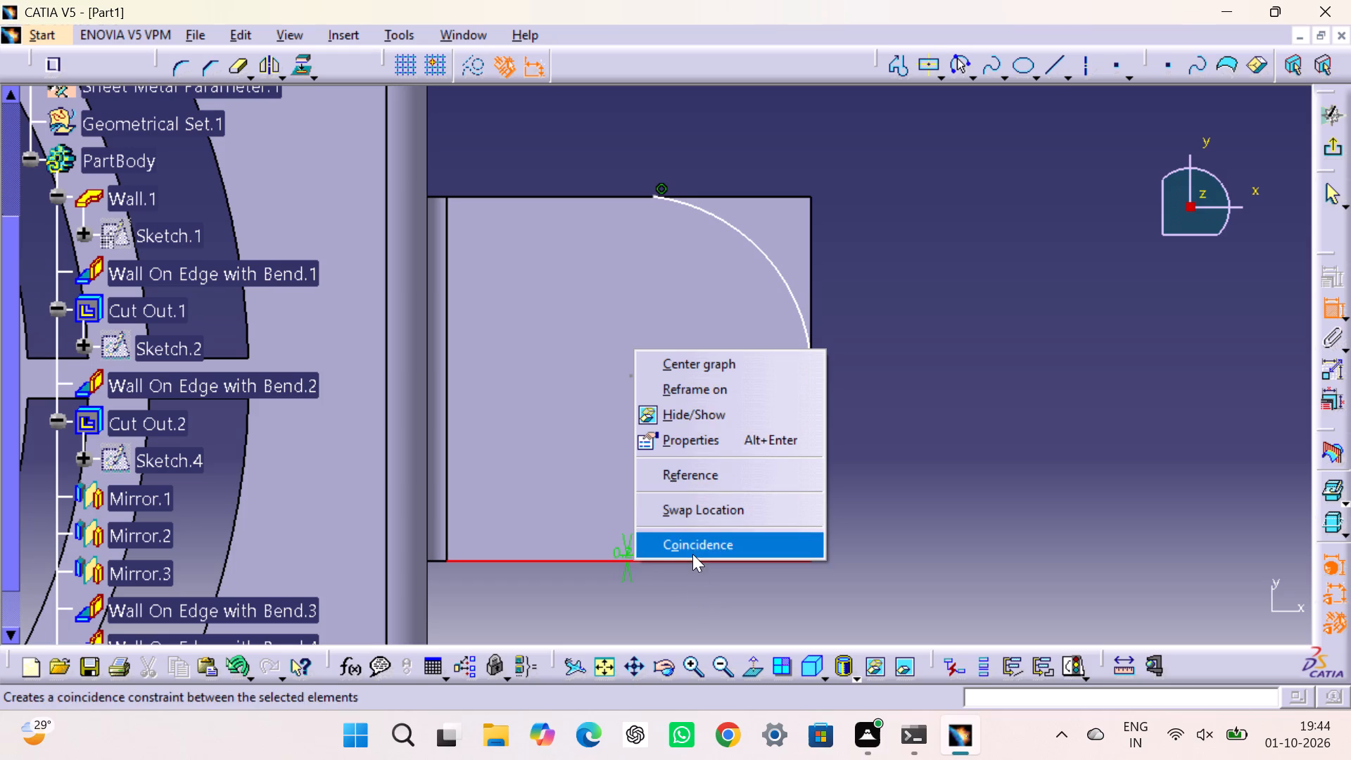
click(696, 543)
click(956, 474)
Dimension the arc's radius and set it to 10 mm.
drag(804, 418, 814, 414)
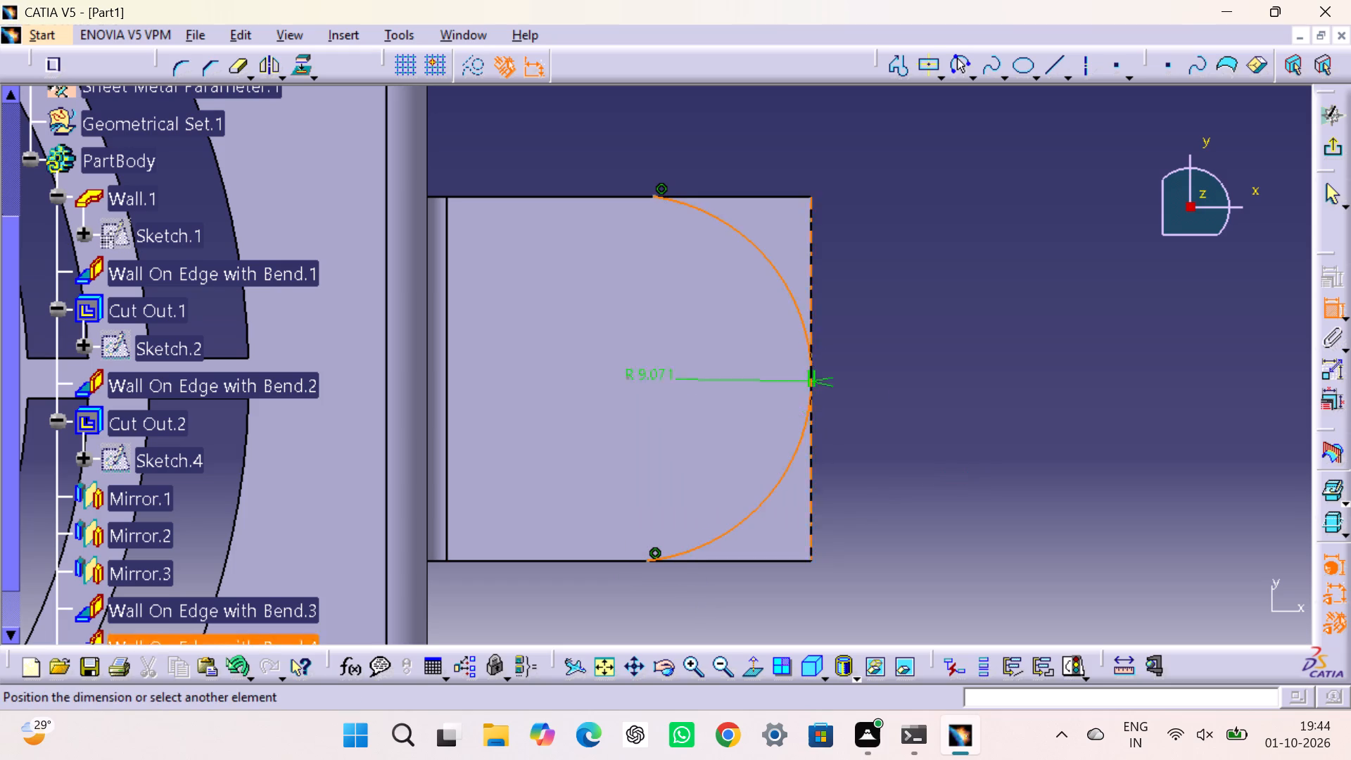
click(870, 391)
double_click(881, 386)
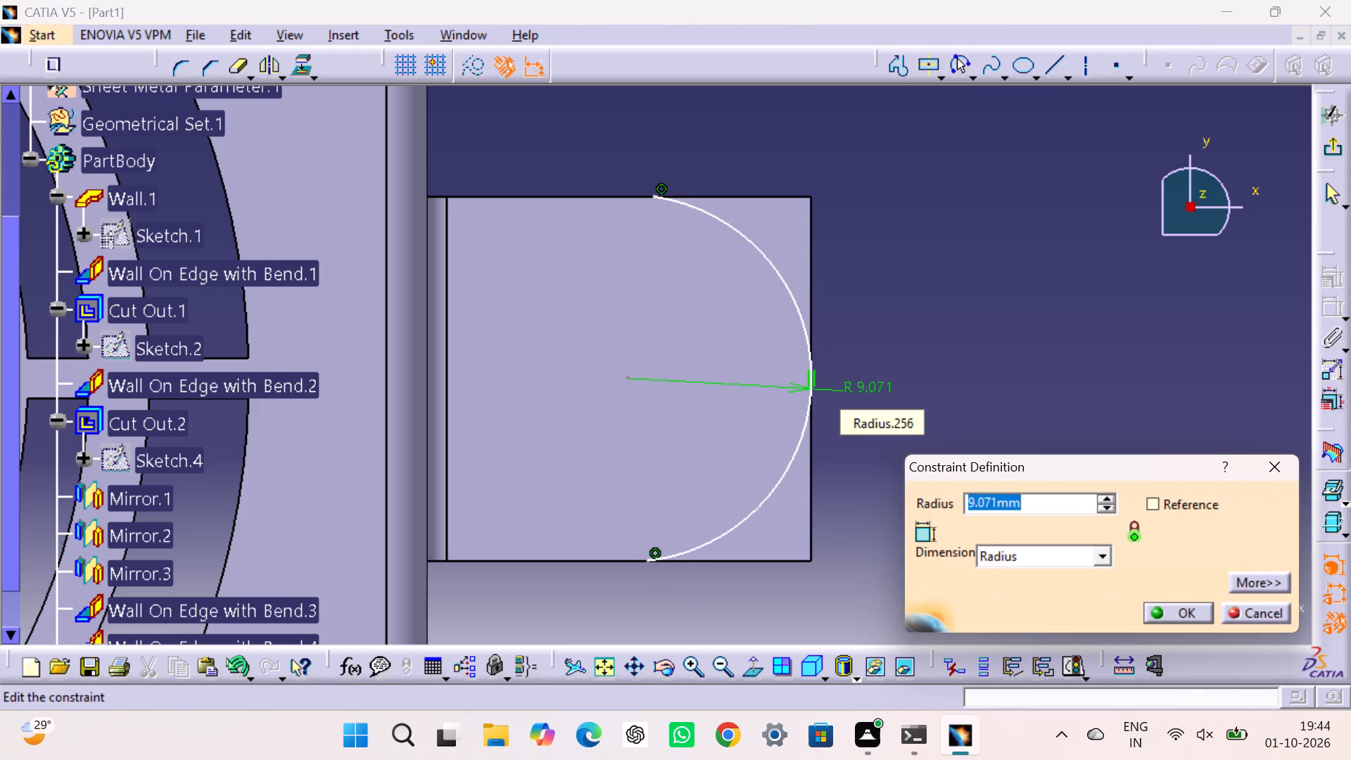
text(10)
key(Return)
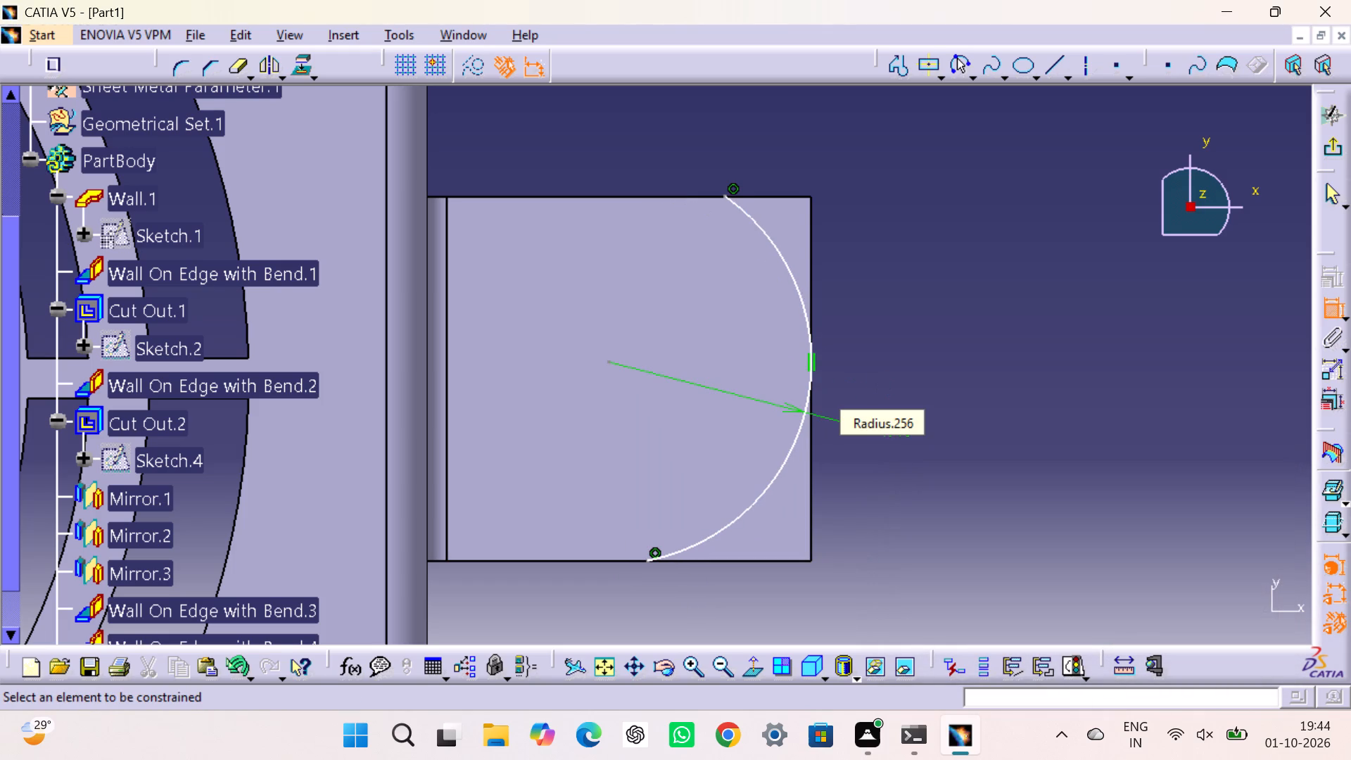
click(995, 329)
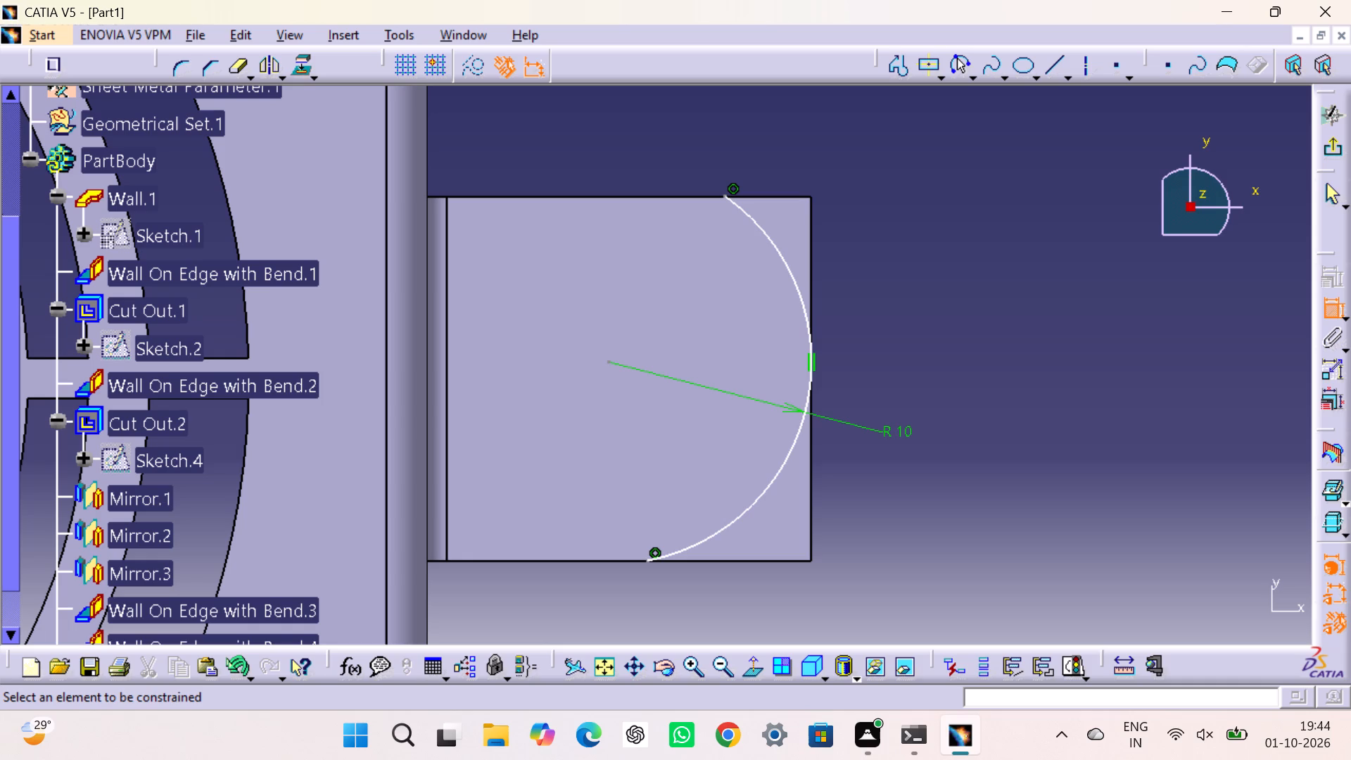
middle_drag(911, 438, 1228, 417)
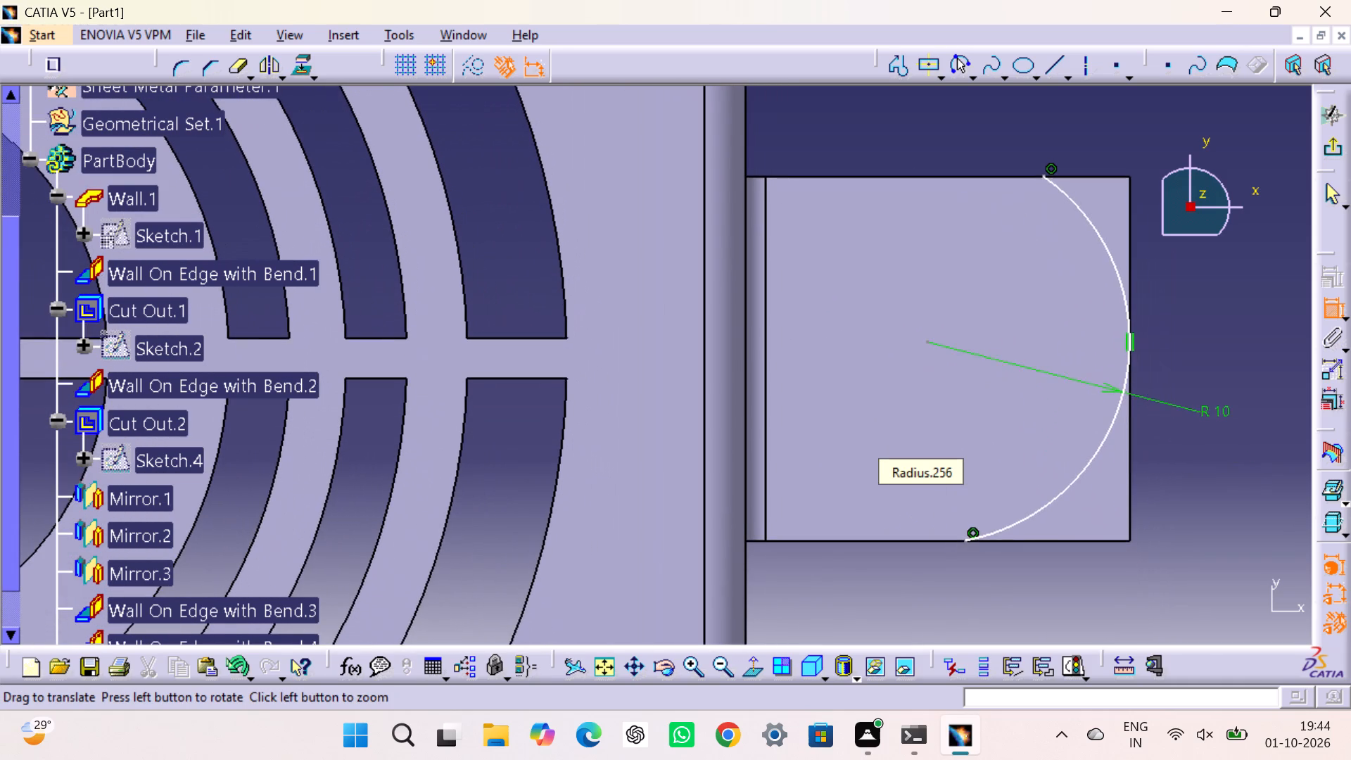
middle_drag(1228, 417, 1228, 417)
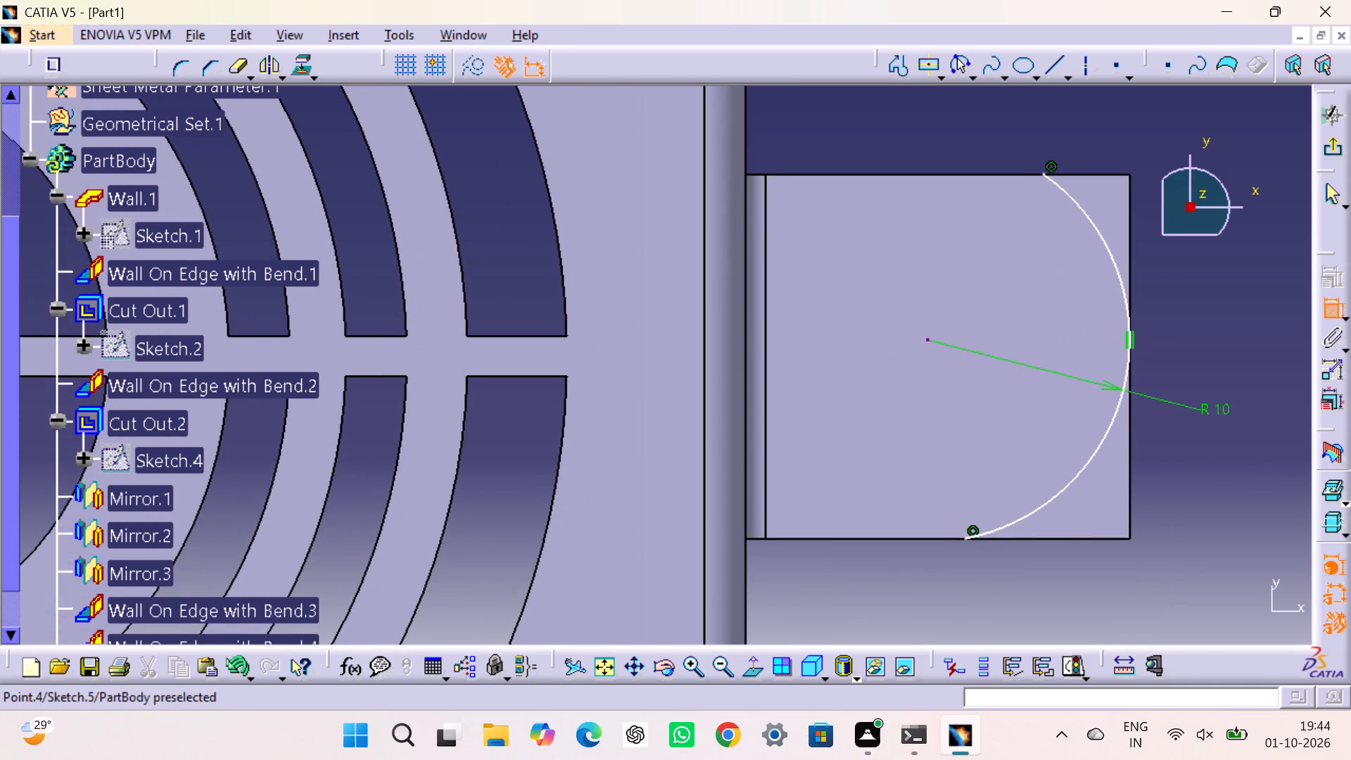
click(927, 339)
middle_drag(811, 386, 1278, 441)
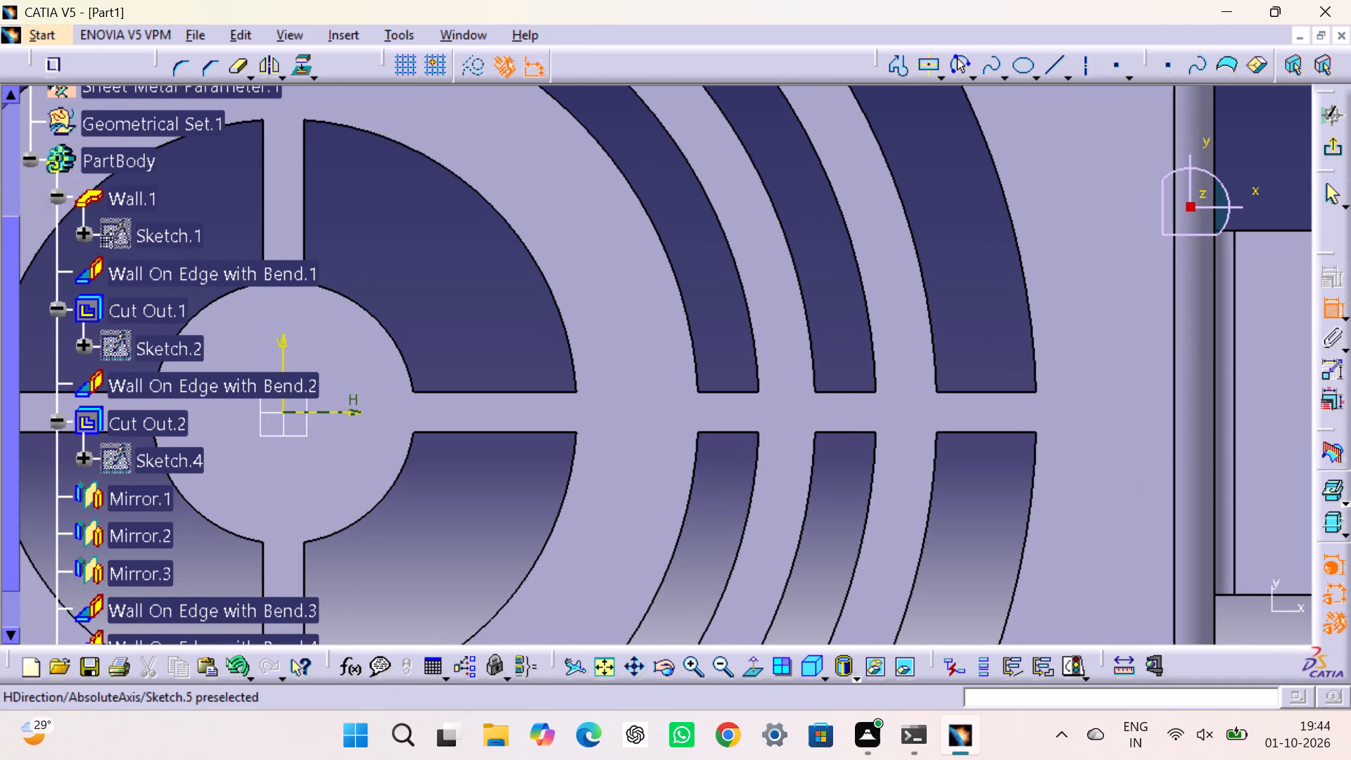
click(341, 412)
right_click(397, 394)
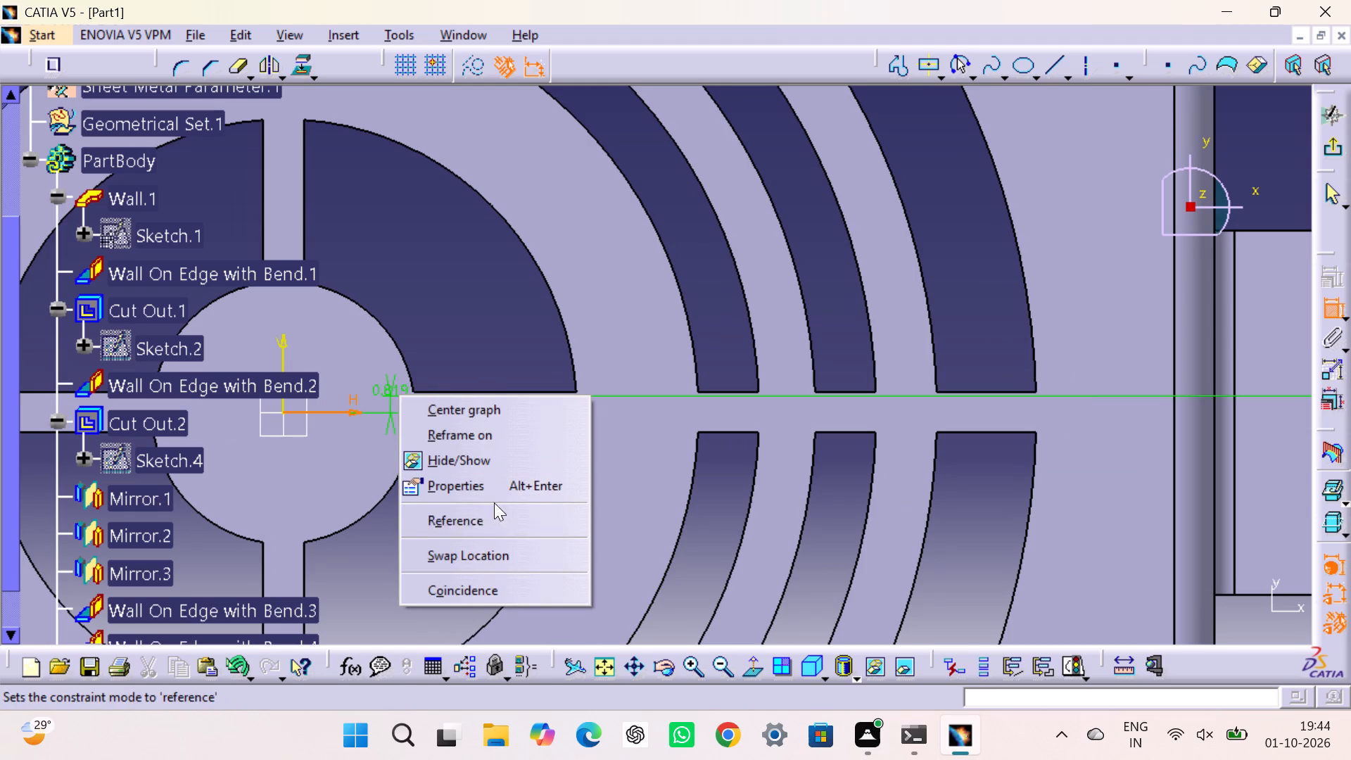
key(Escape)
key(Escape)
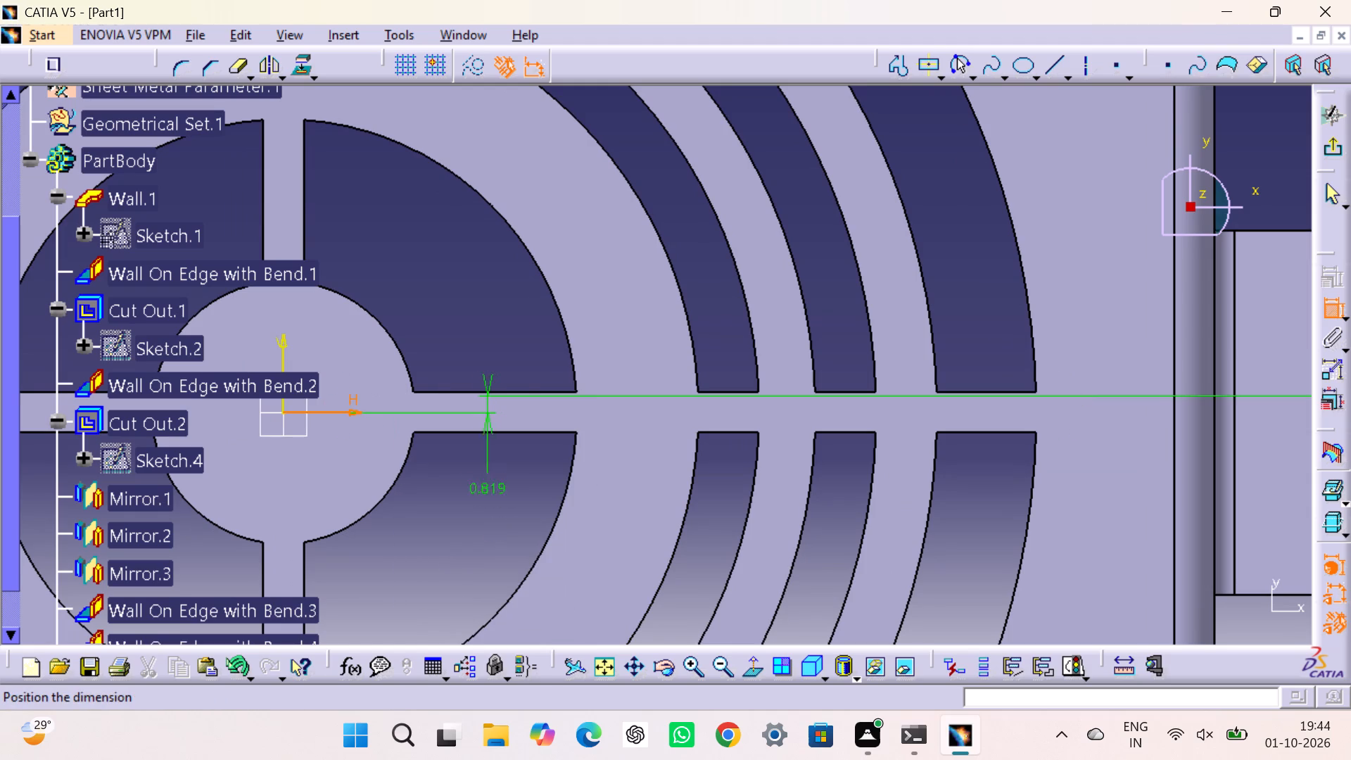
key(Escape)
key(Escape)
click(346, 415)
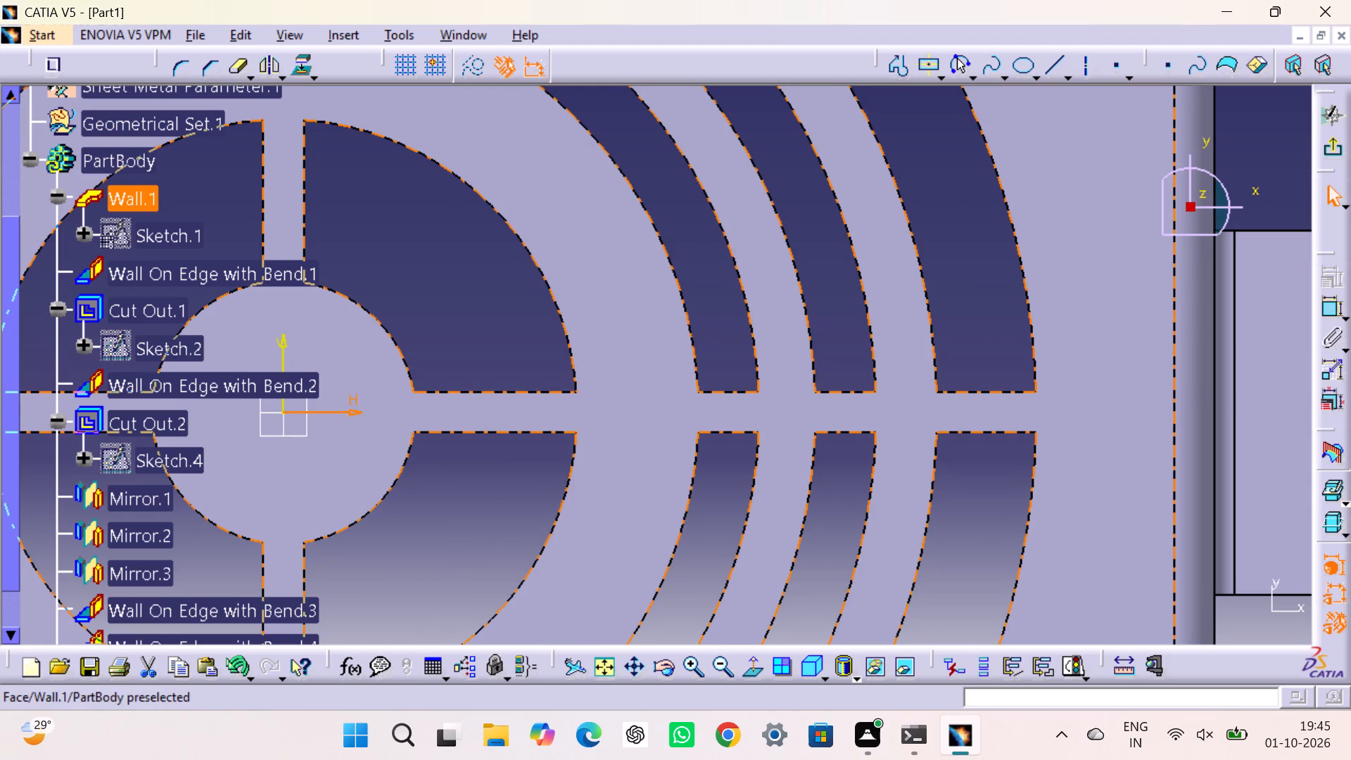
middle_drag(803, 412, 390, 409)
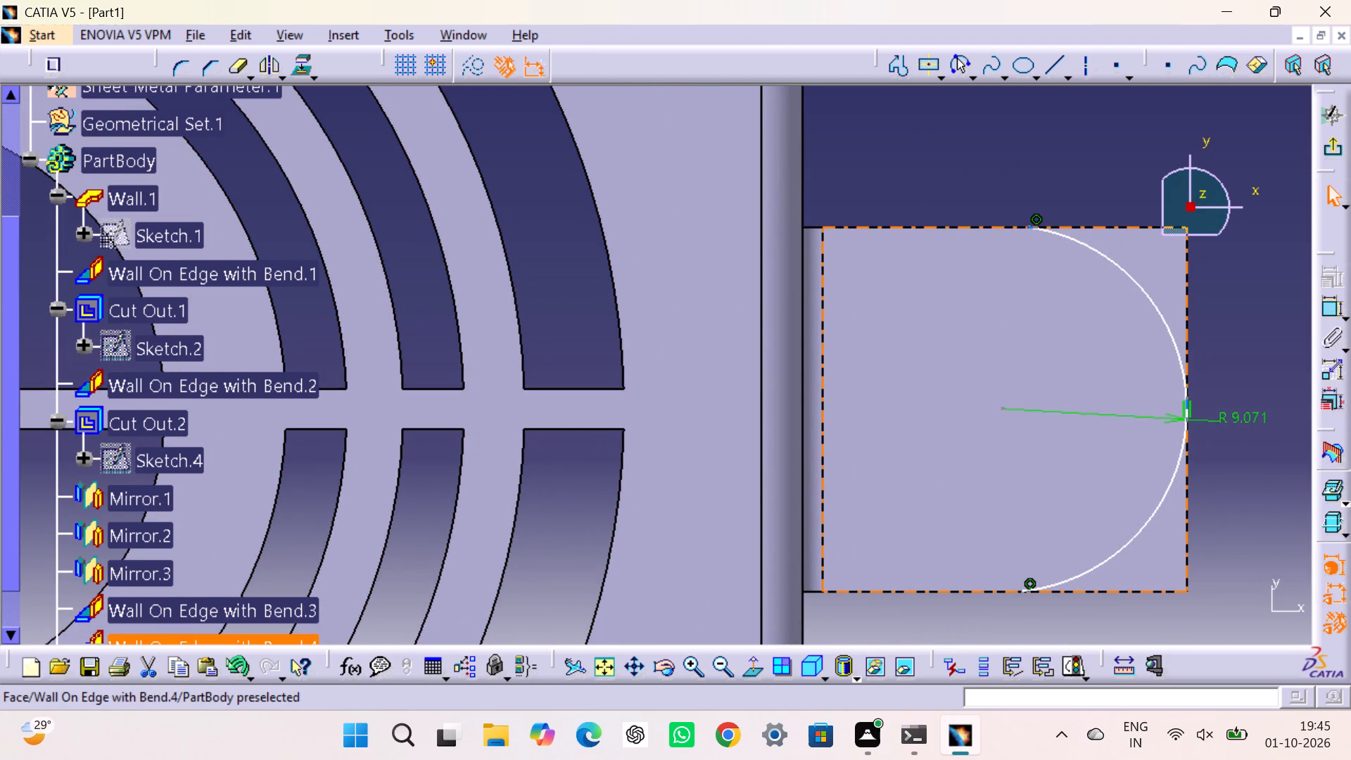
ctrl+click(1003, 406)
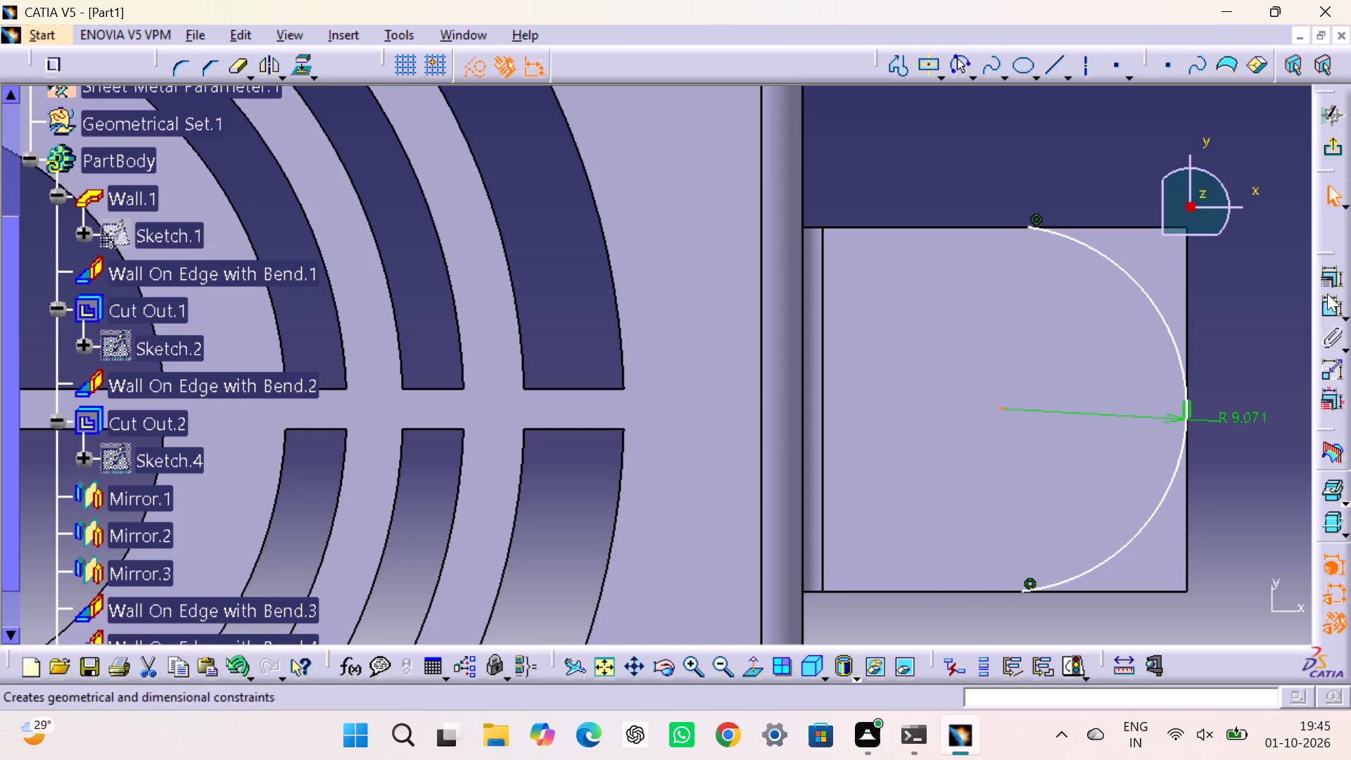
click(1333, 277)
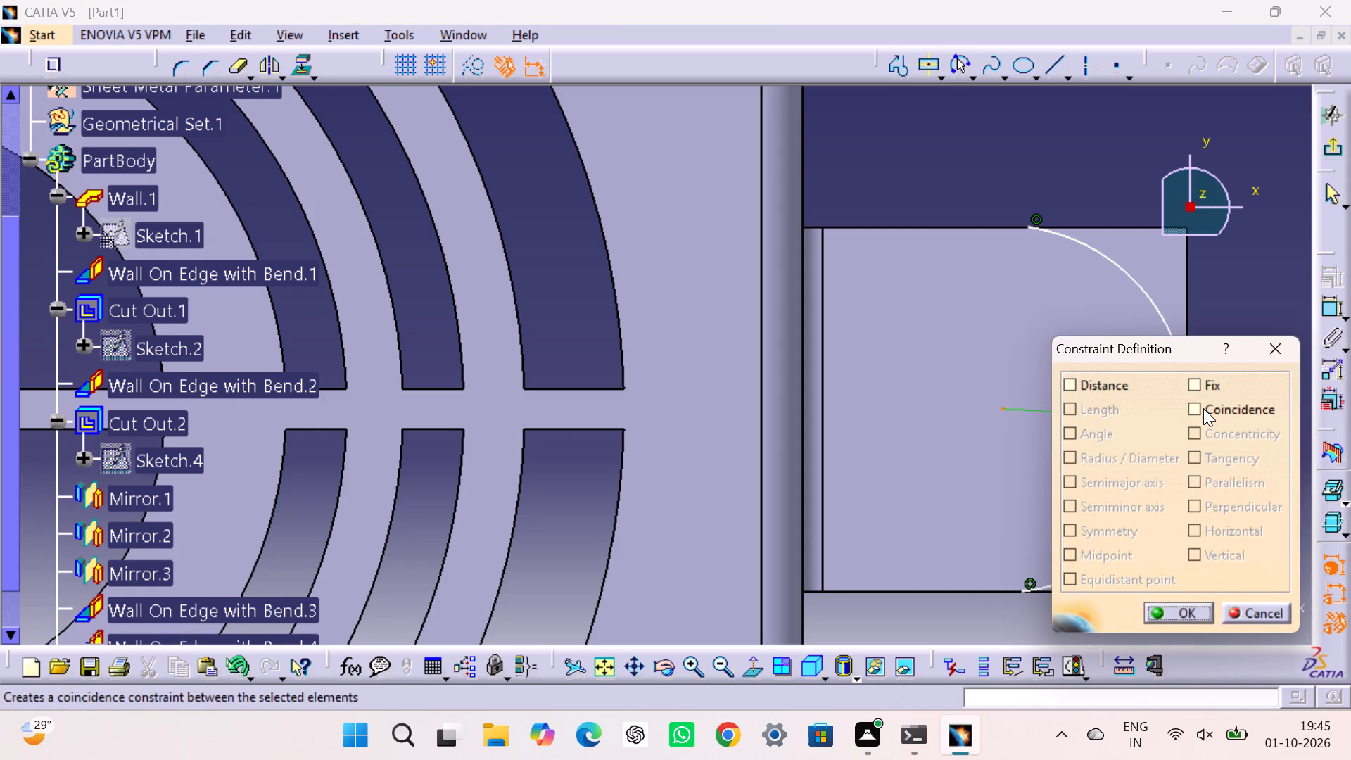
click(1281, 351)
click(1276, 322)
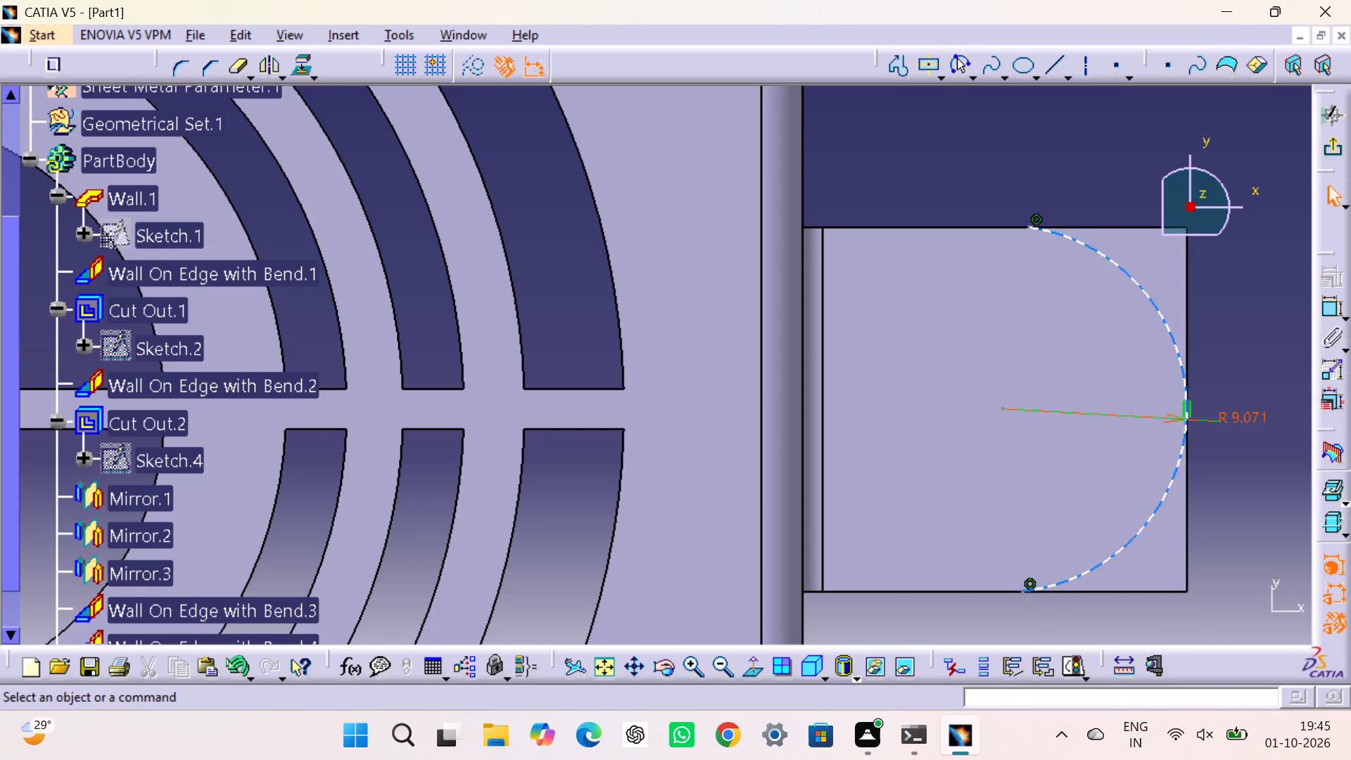
Undo the latest sketch changes and delete the arc with its radius dimension from the tab sketch.
key(ctrl+z)
key(ctrl+z)
key(ctrl+z)
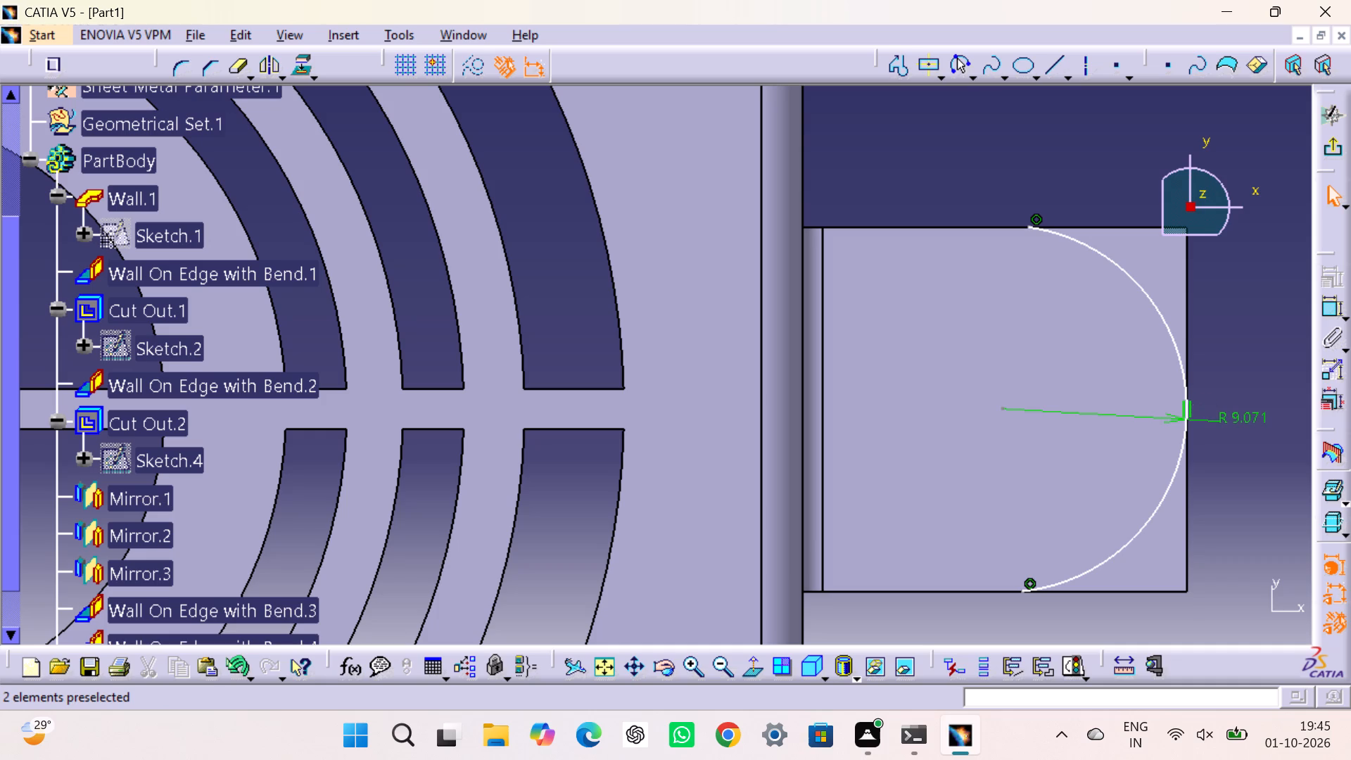
click(1203, 418)
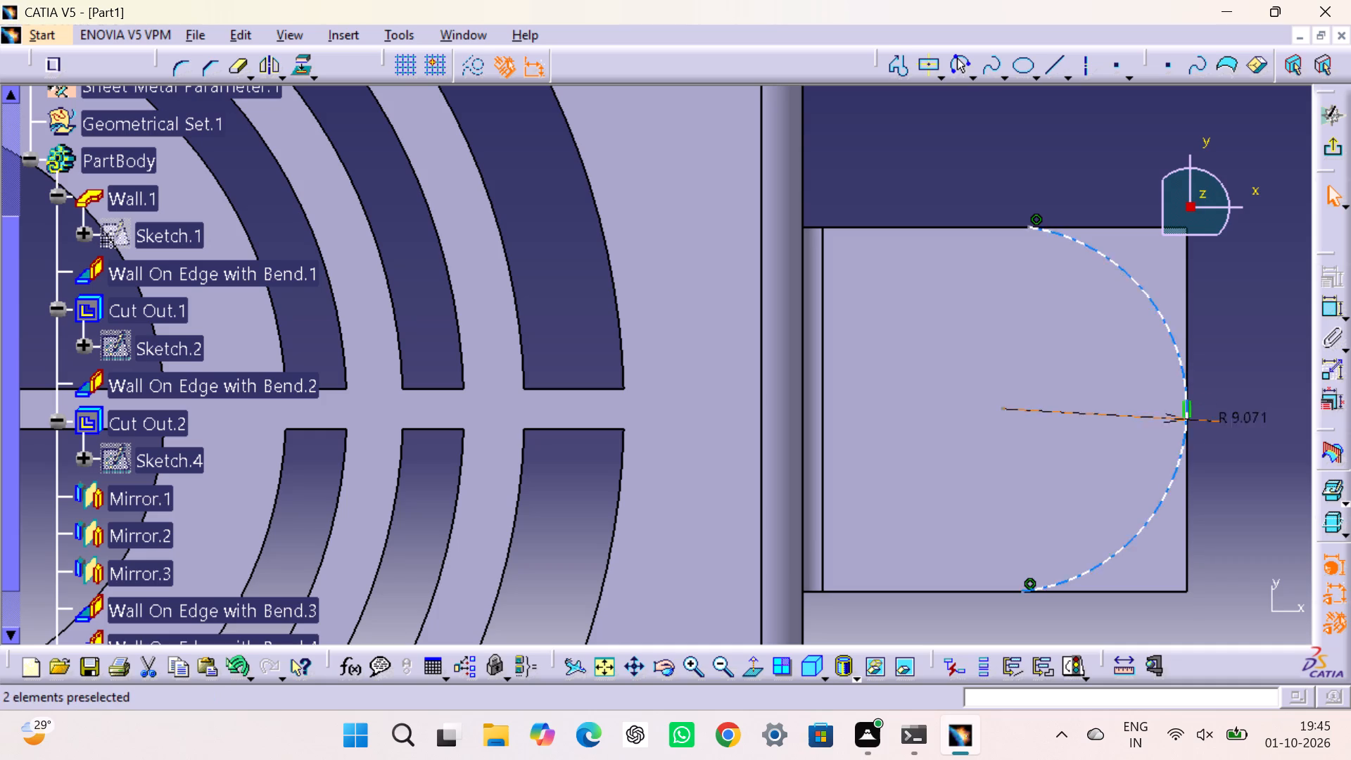
click(1233, 482)
click(1176, 453)
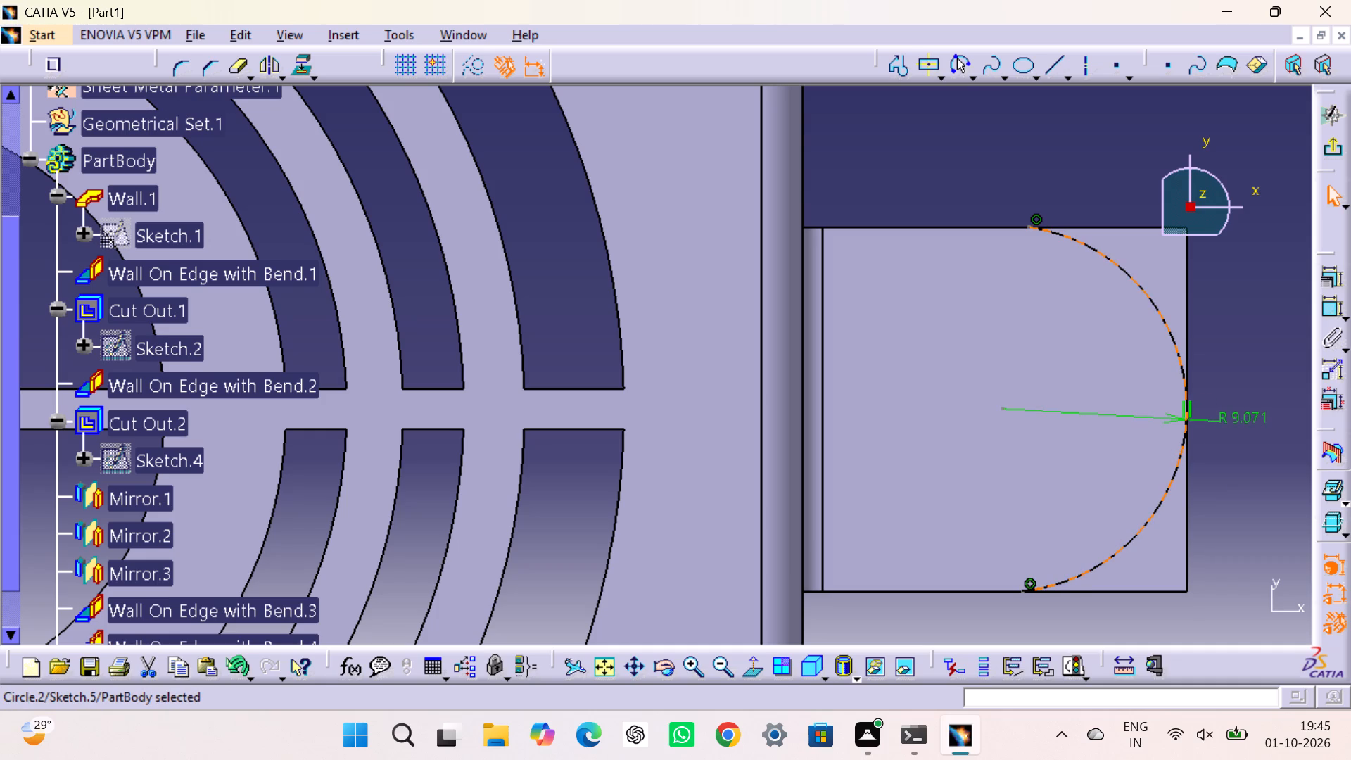
key(Delete)
click(1271, 472)
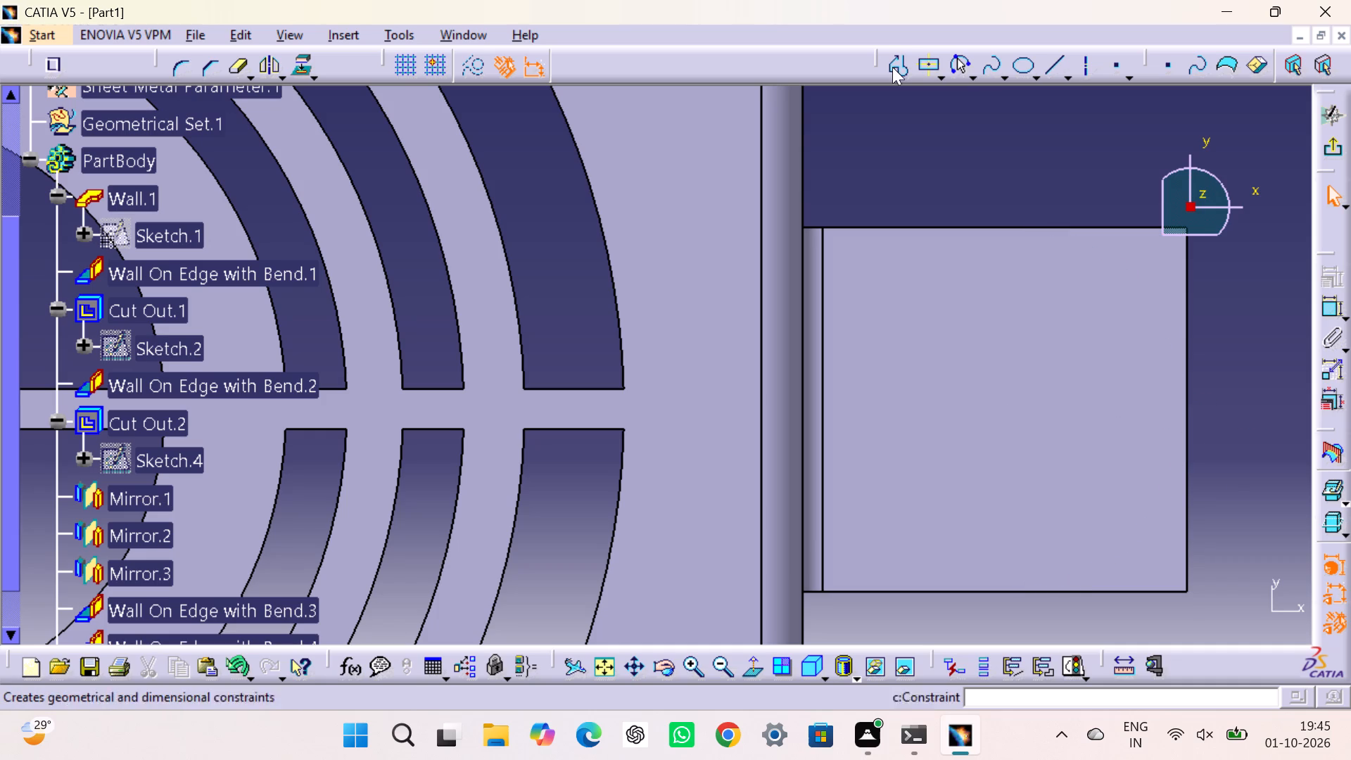
Sketch a three-point arc of about 9 mm radius between the tab's two side edges, bulging slightly past its outer edge.
click(958, 62)
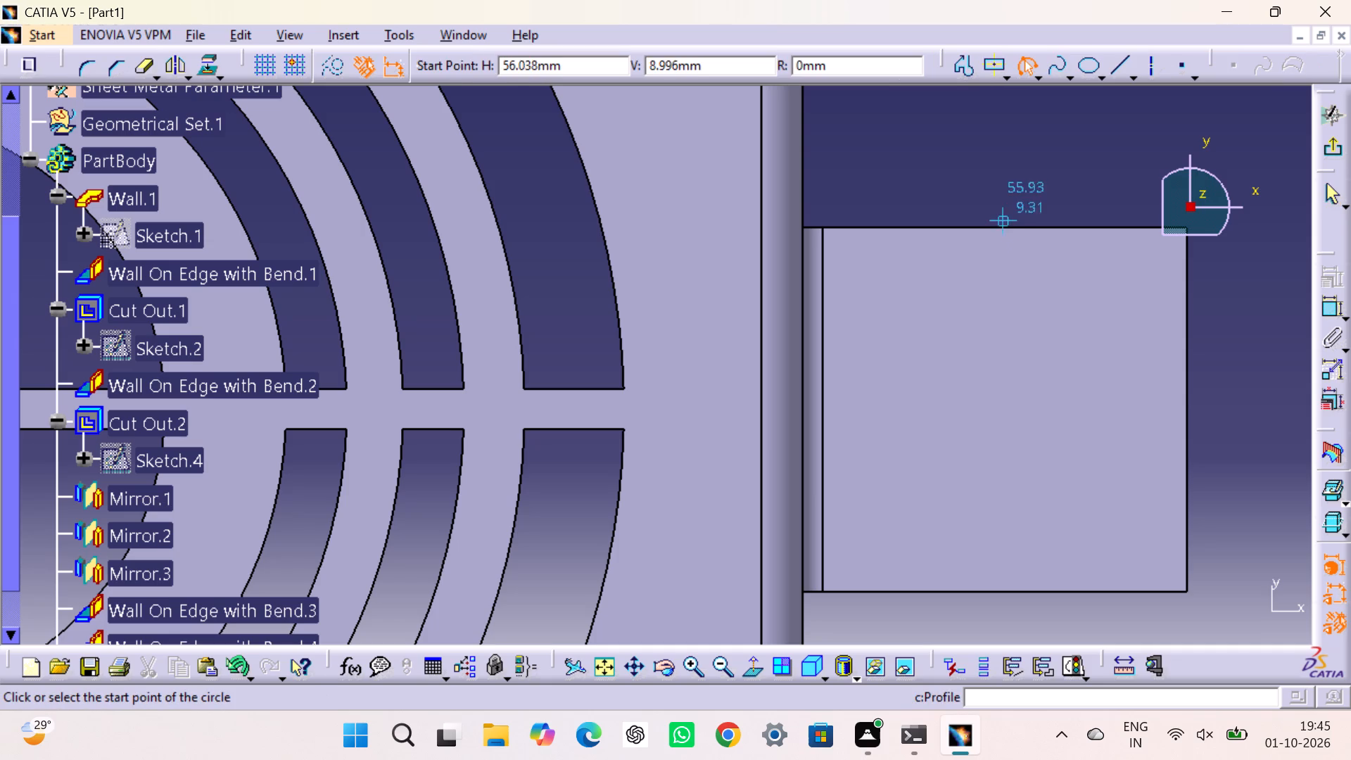
click(1012, 226)
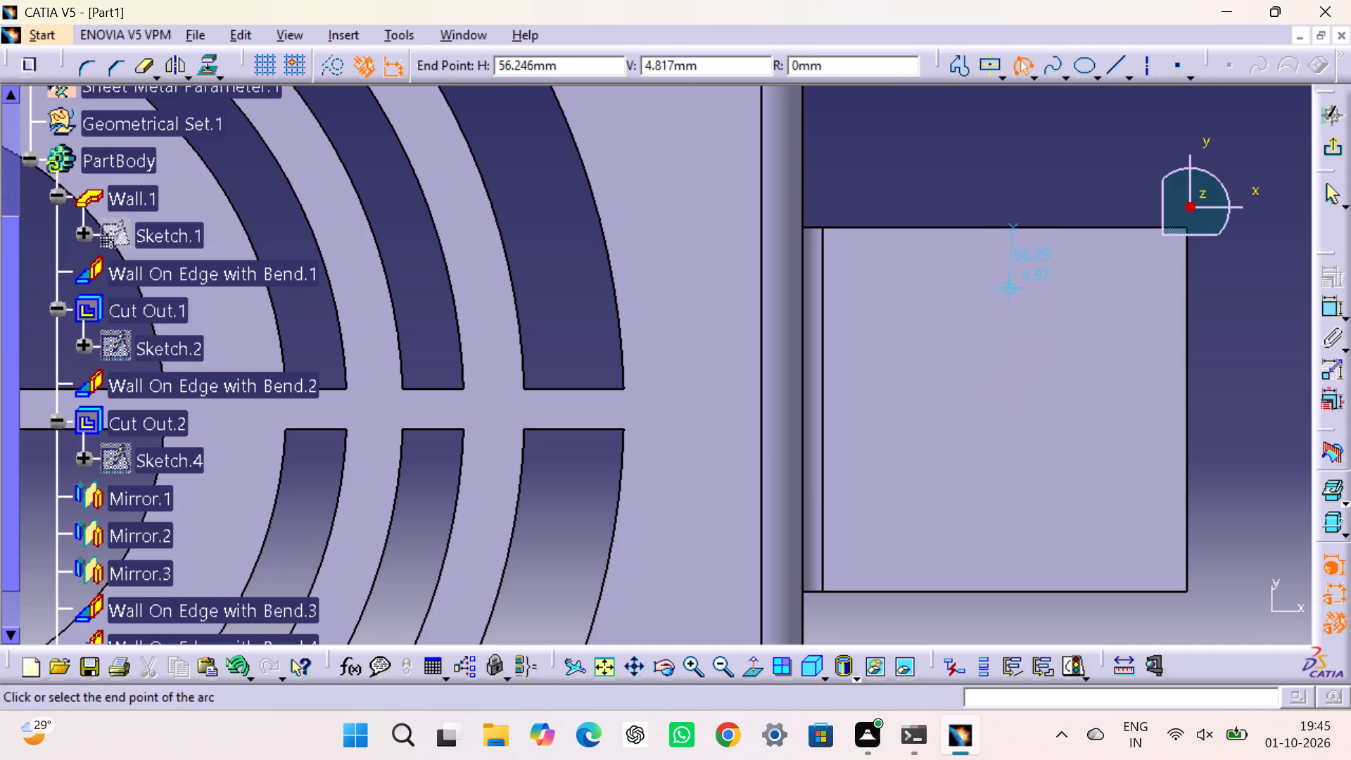
click(1003, 589)
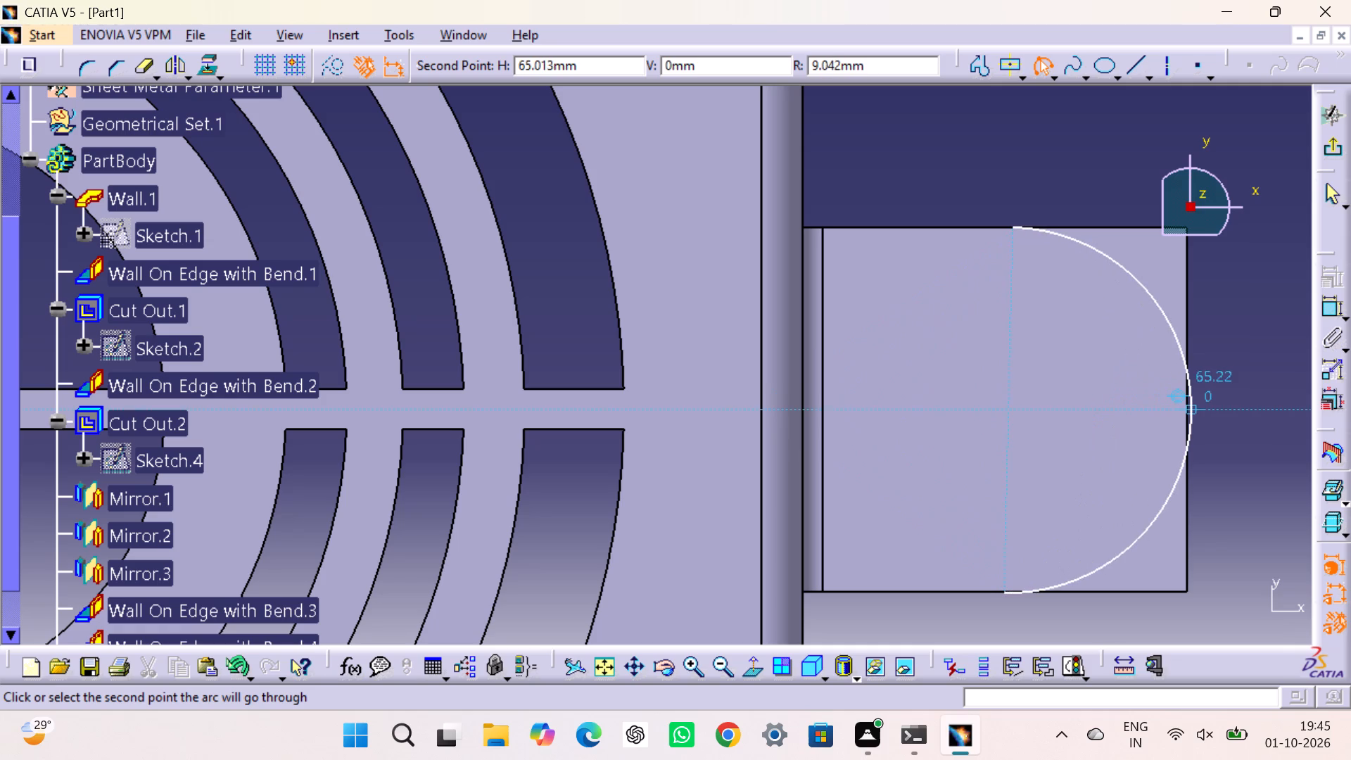
click(1203, 408)
click(1229, 471)
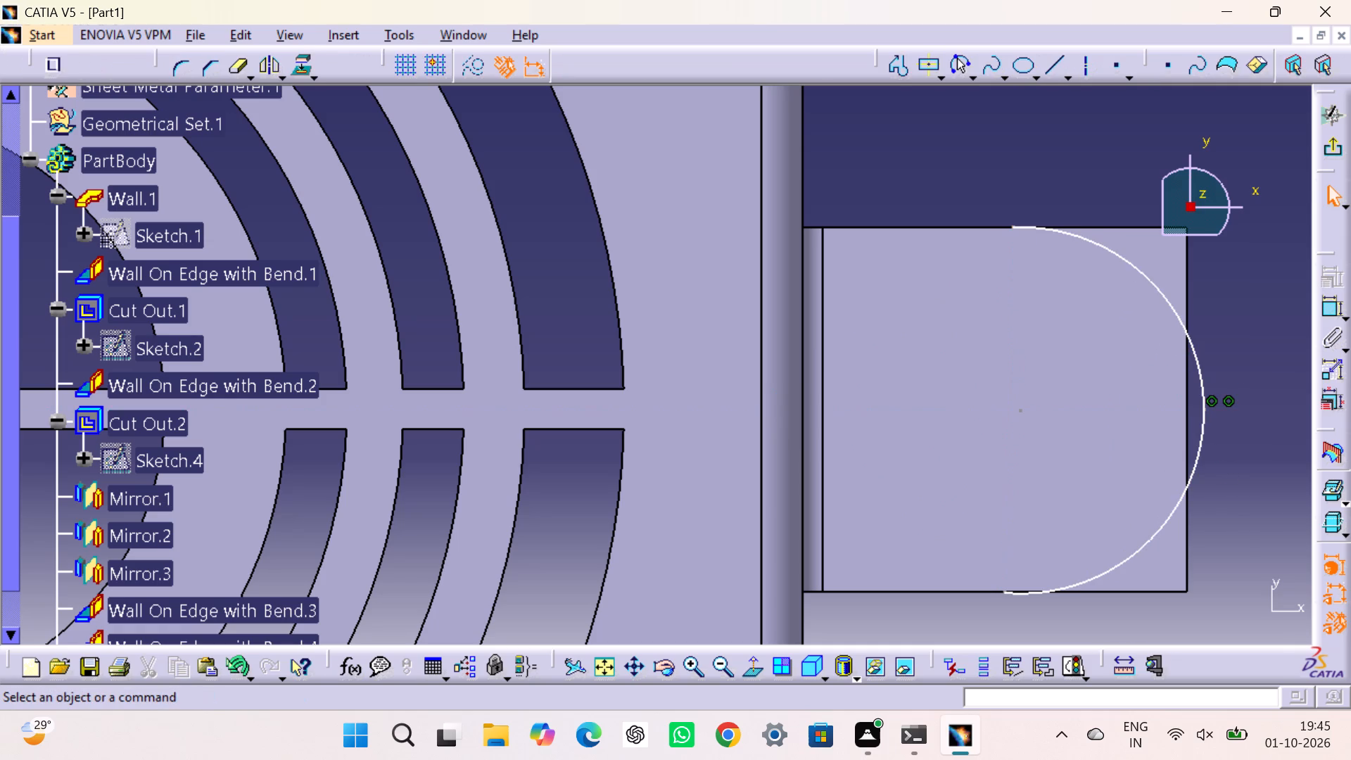
click(1270, 329)
Constrain the new arc tangent to the tab's outer edge.
double_click(1319, 307)
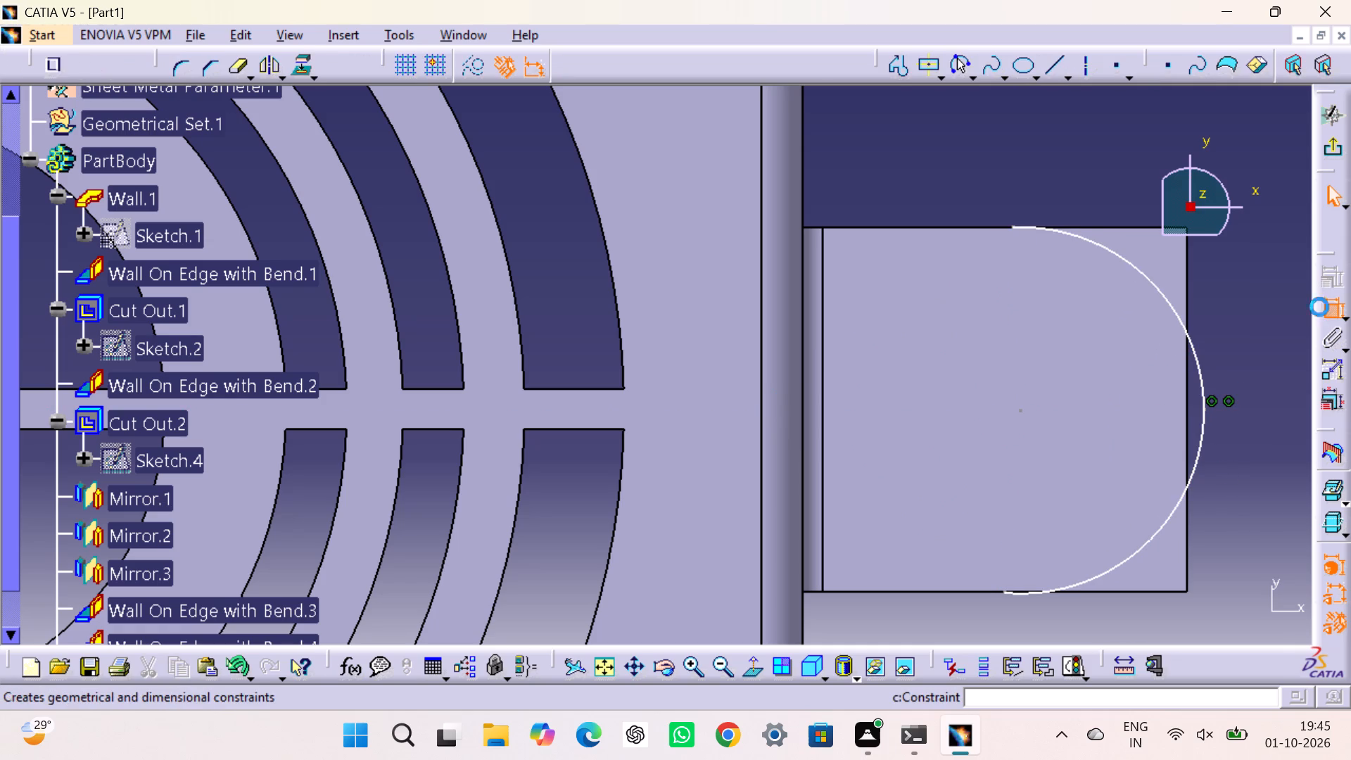
click(1188, 391)
click(1203, 386)
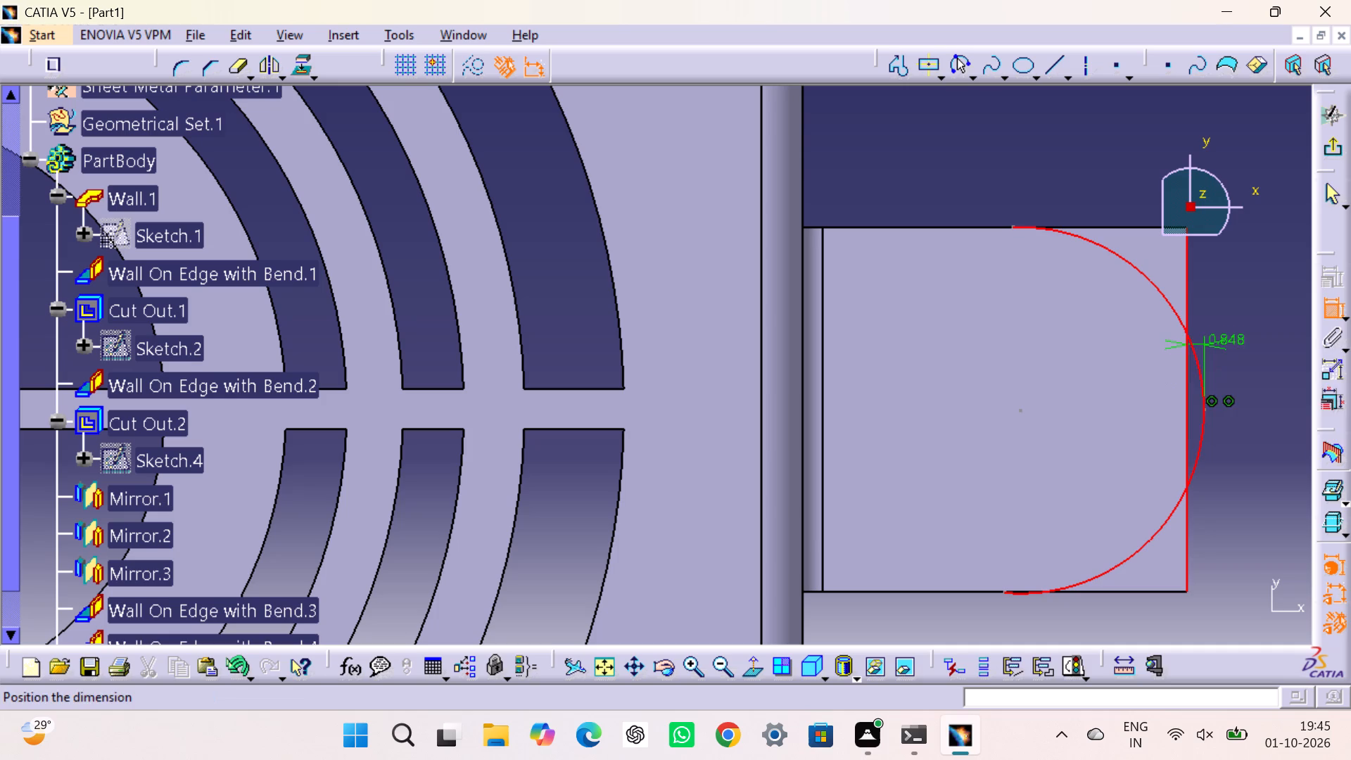
right_click(1227, 341)
click(1231, 431)
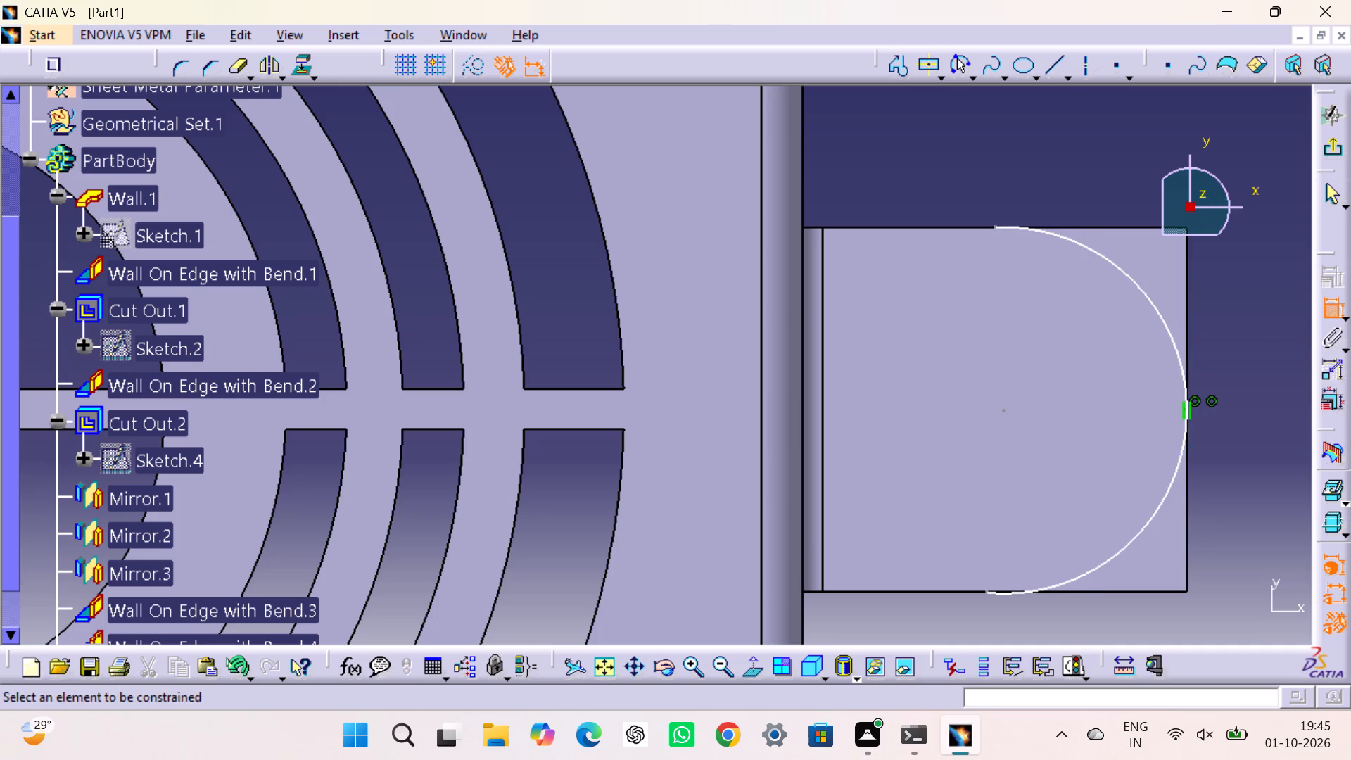
Make the arc's two end points coincident with the tab's opposite side edges.
click(995, 227)
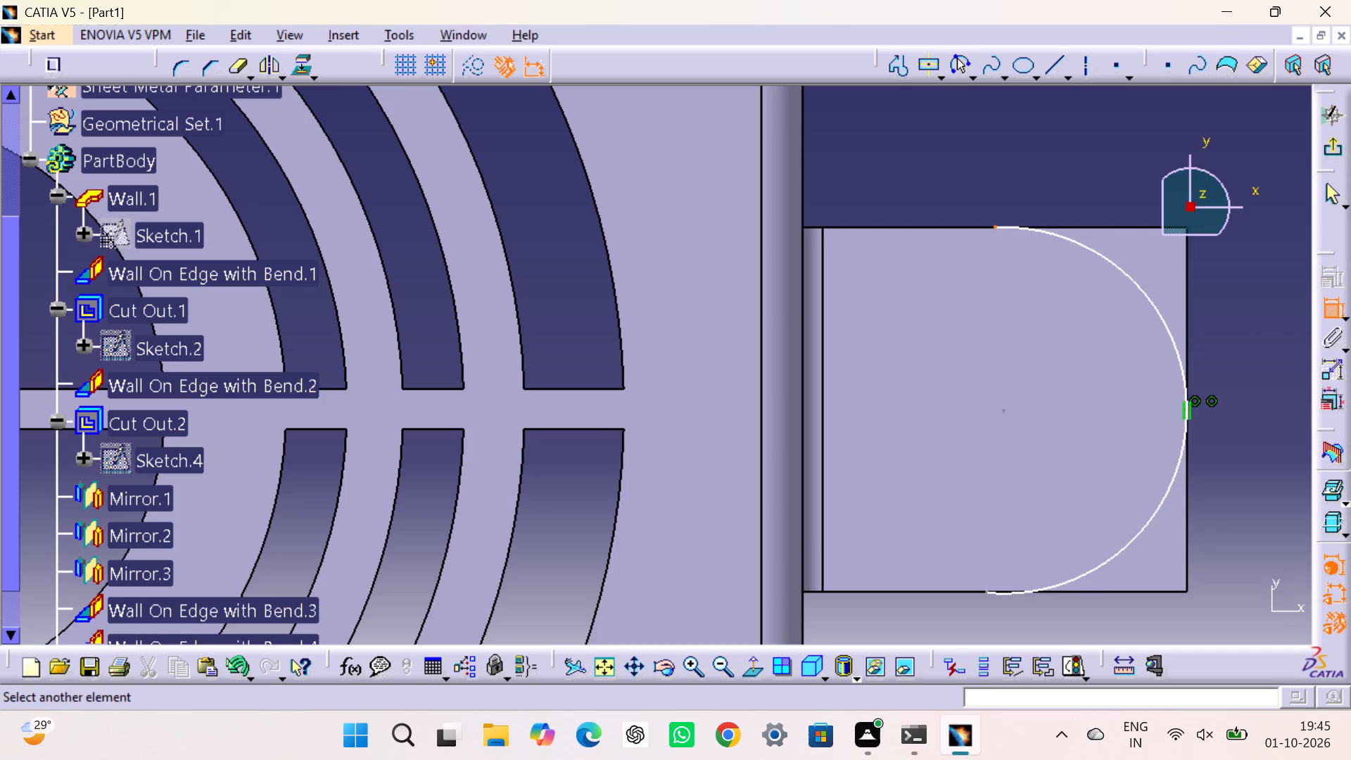
click(974, 234)
click(965, 229)
right_click(965, 194)
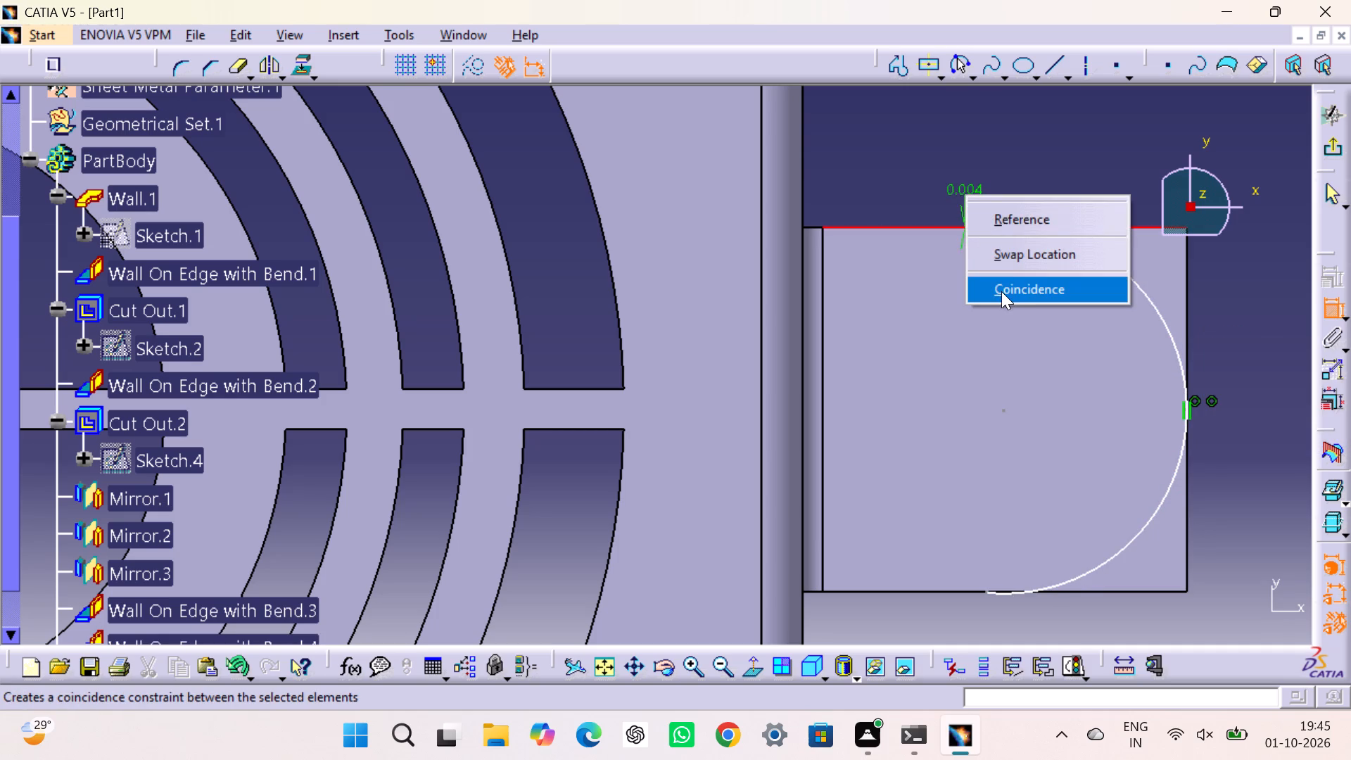
click(1001, 284)
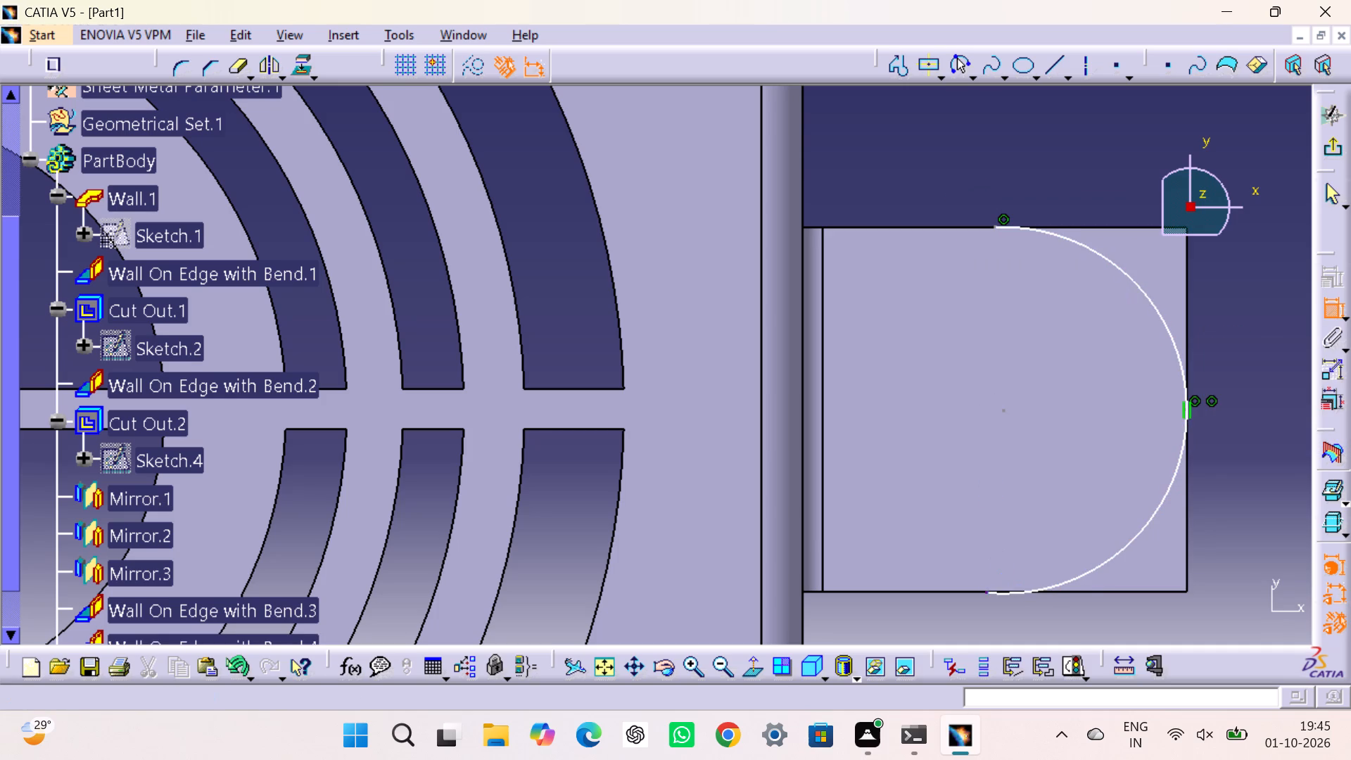
click(985, 590)
click(951, 590)
right_click(968, 476)
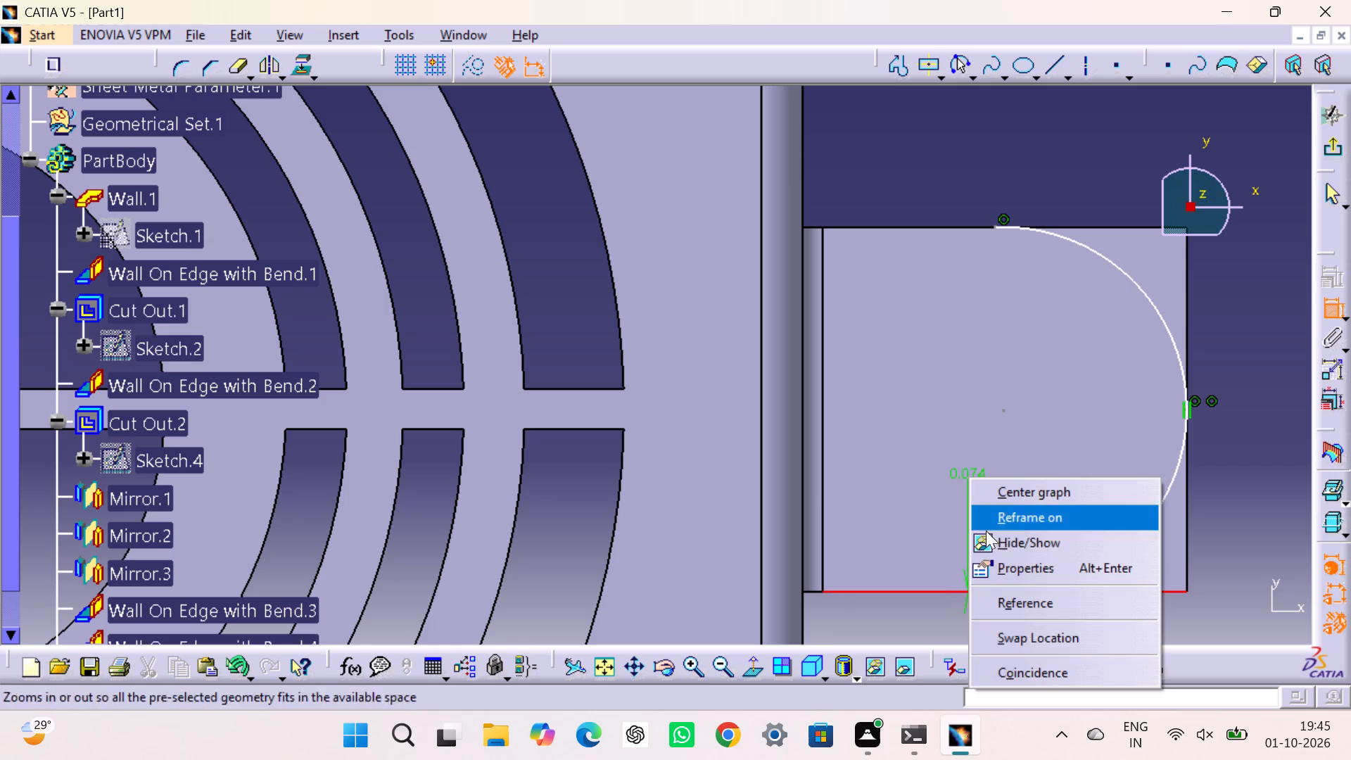
drag(1013, 668, 1015, 659)
click(1024, 671)
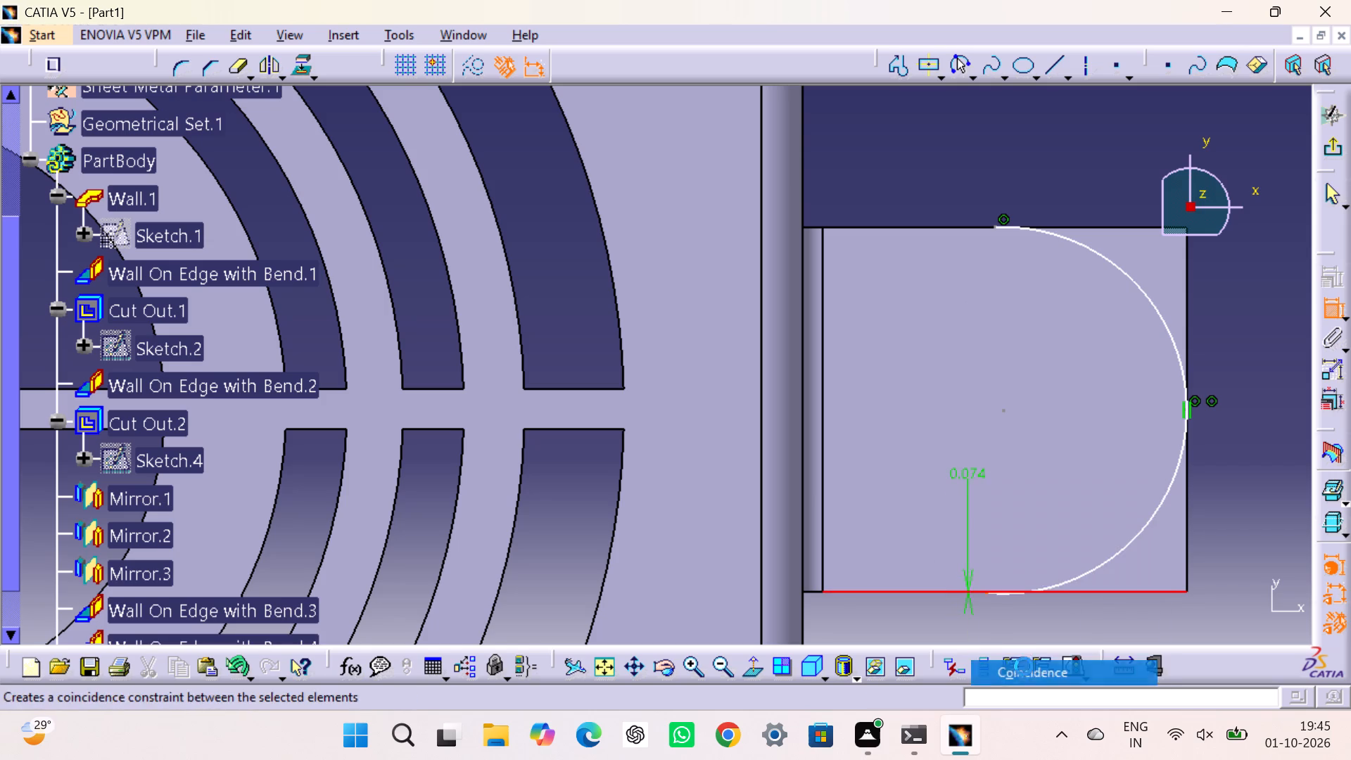
Dimension the arc's radius and set it to 10 mm.
click(1180, 458)
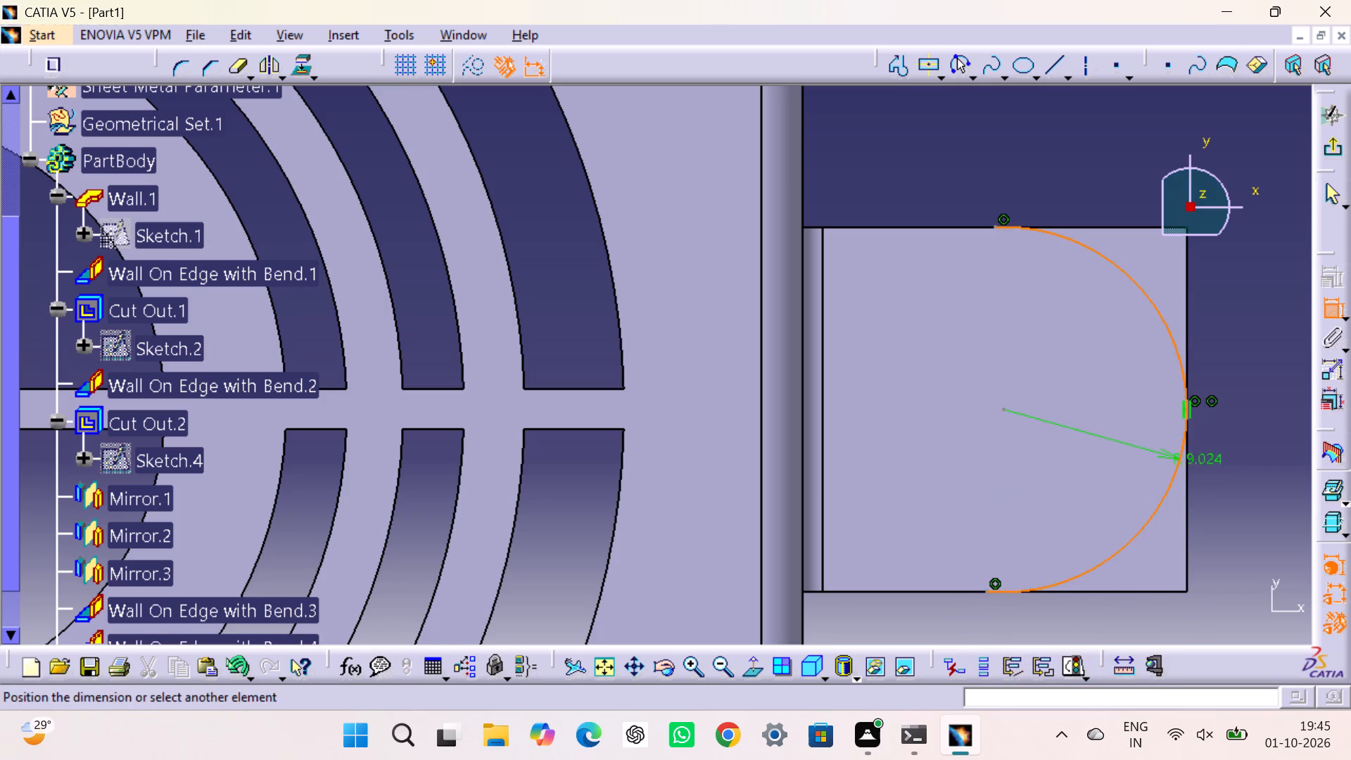
click(1212, 467)
double_click(1231, 459)
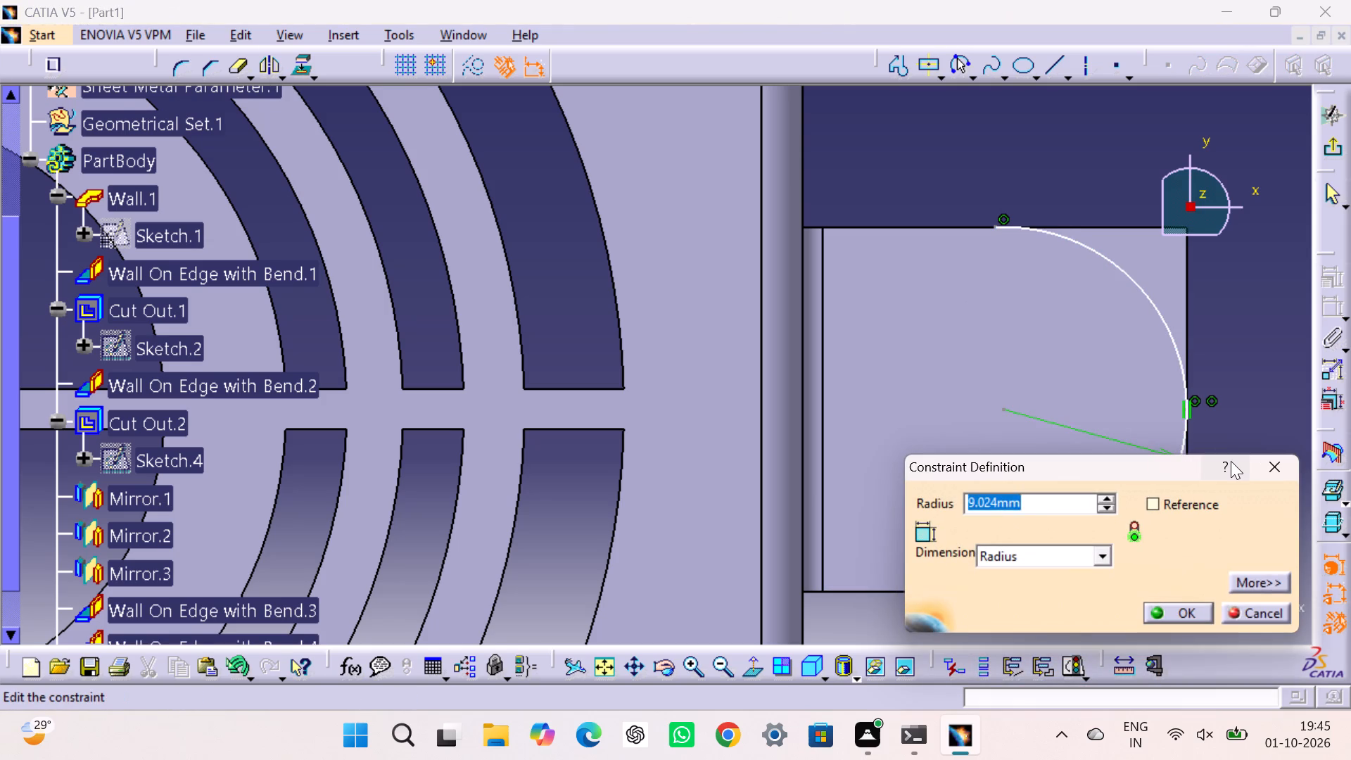
key(1)
key(0)
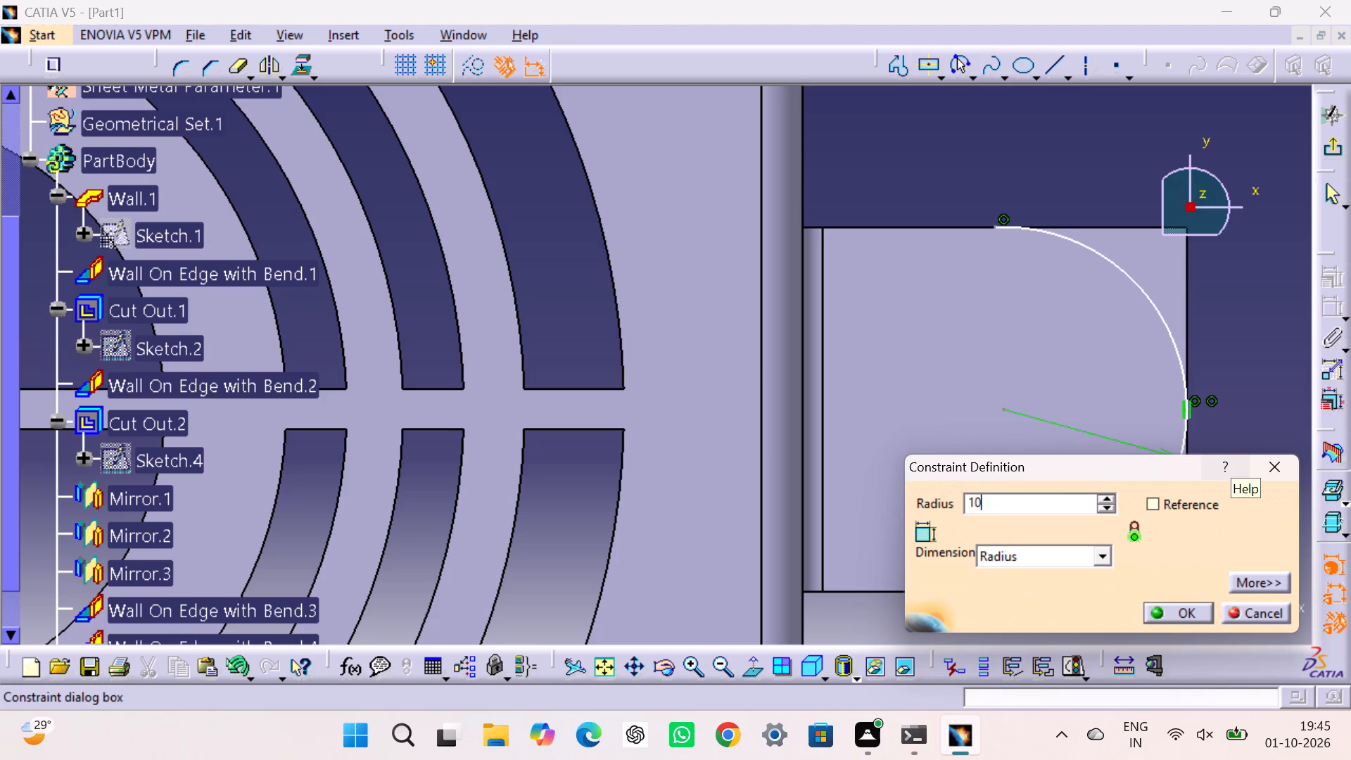
key(Return)
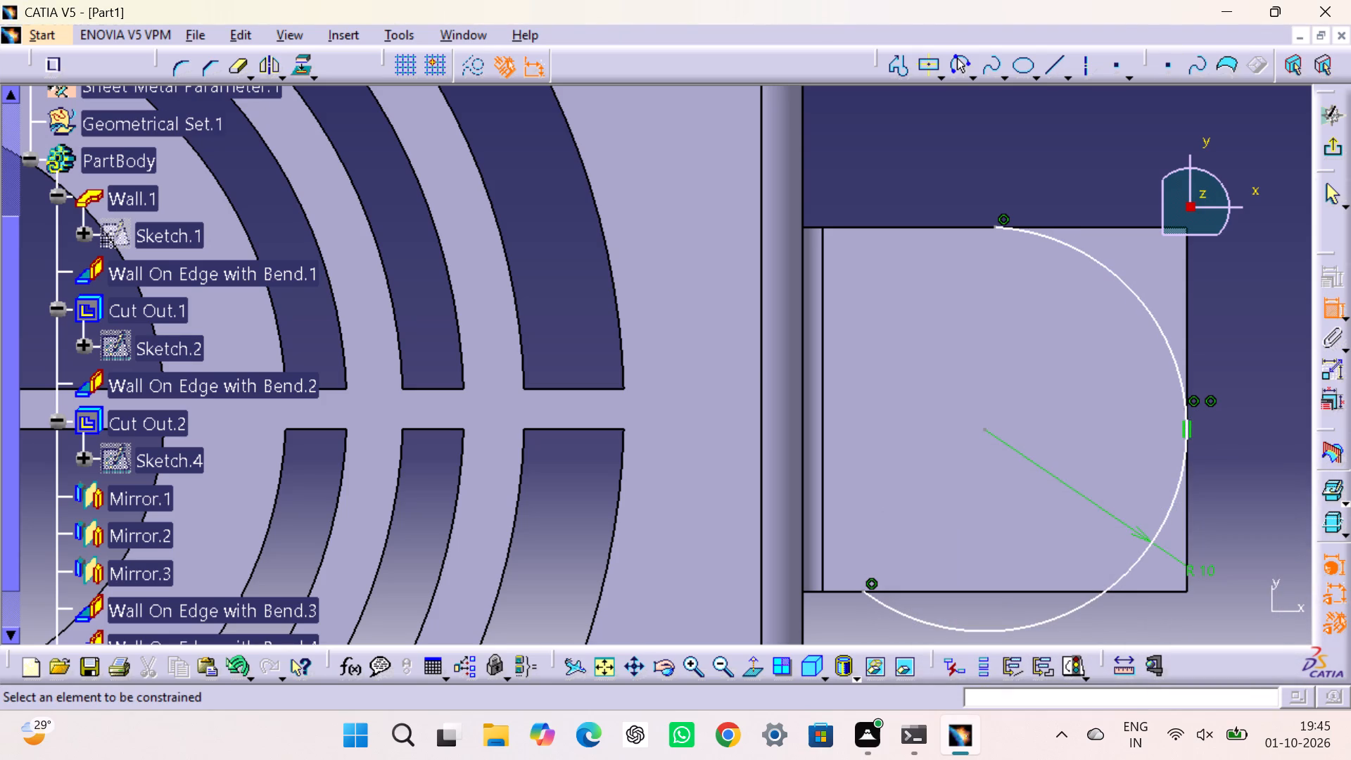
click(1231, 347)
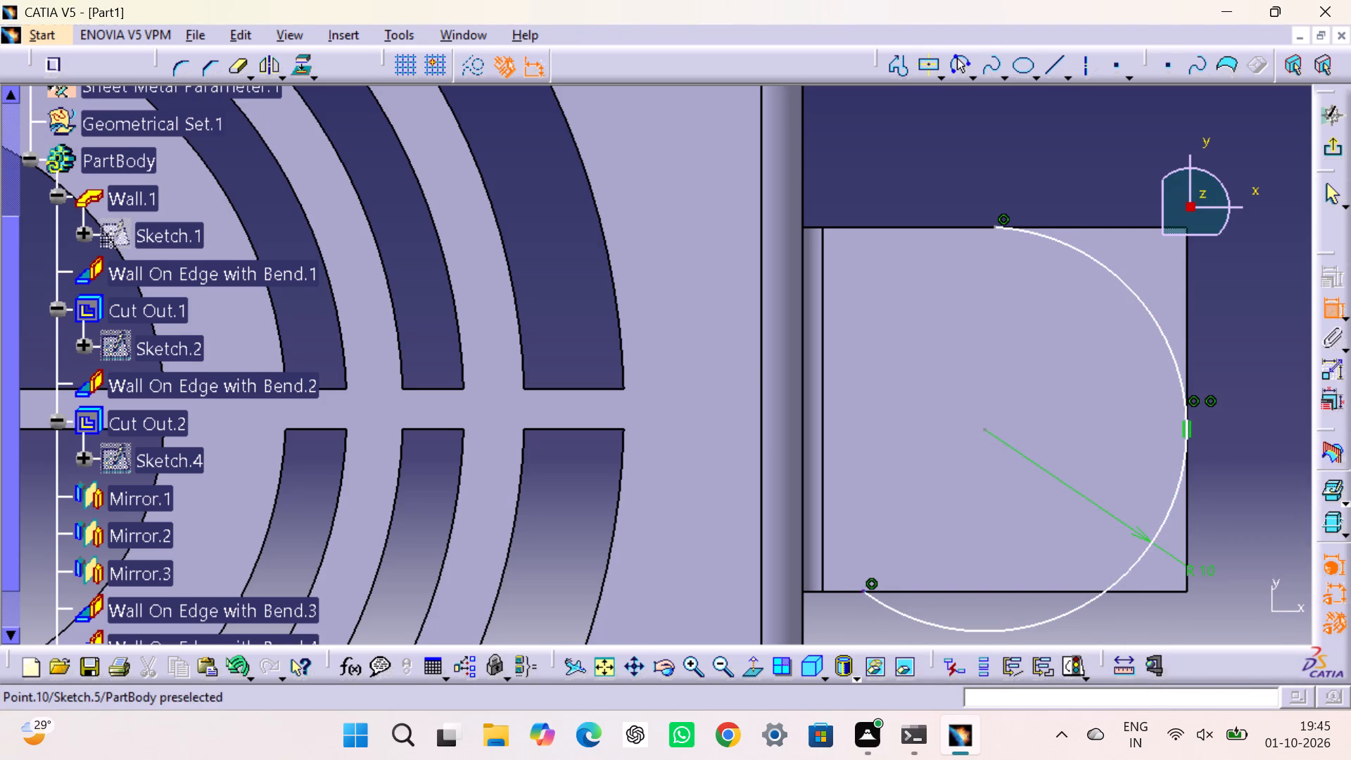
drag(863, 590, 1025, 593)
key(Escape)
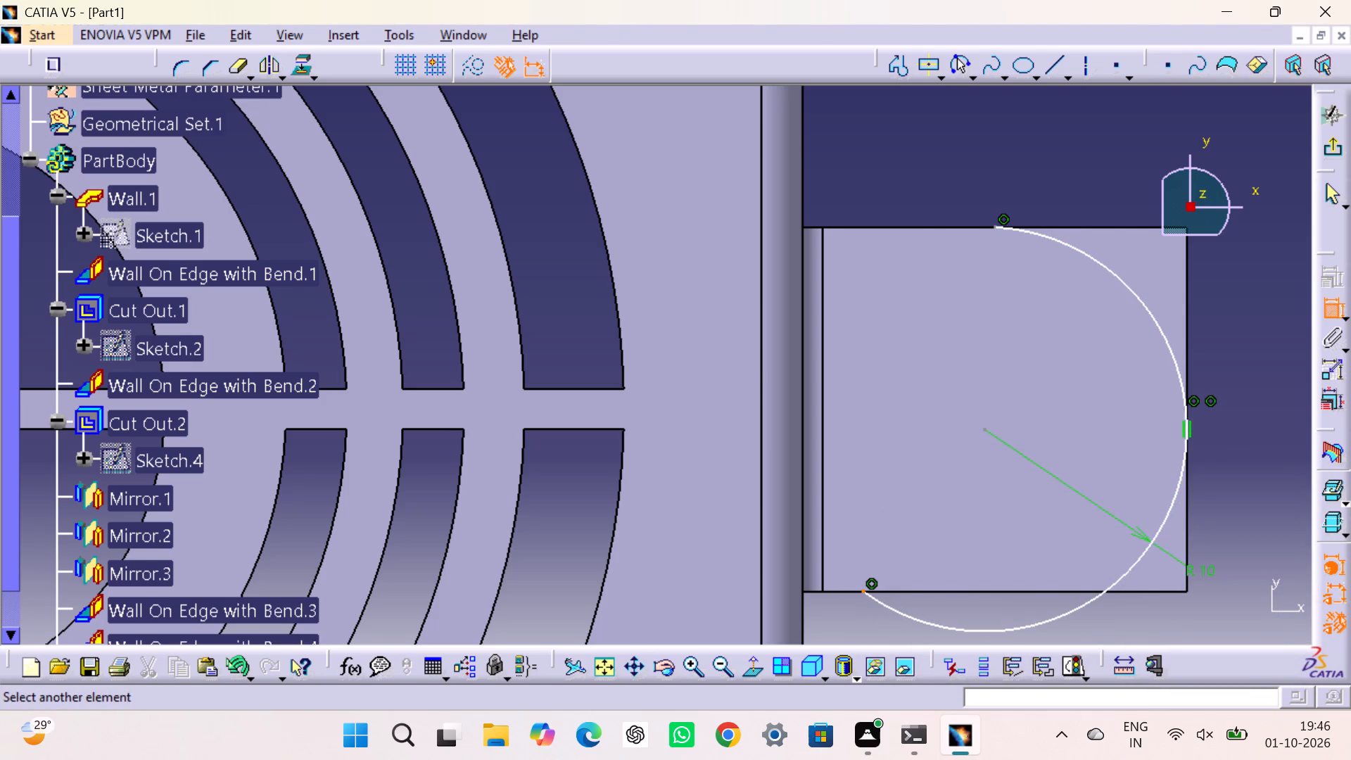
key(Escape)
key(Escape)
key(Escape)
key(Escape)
Set the arc's radius dimension to 10 mm again.
double_click(1217, 460)
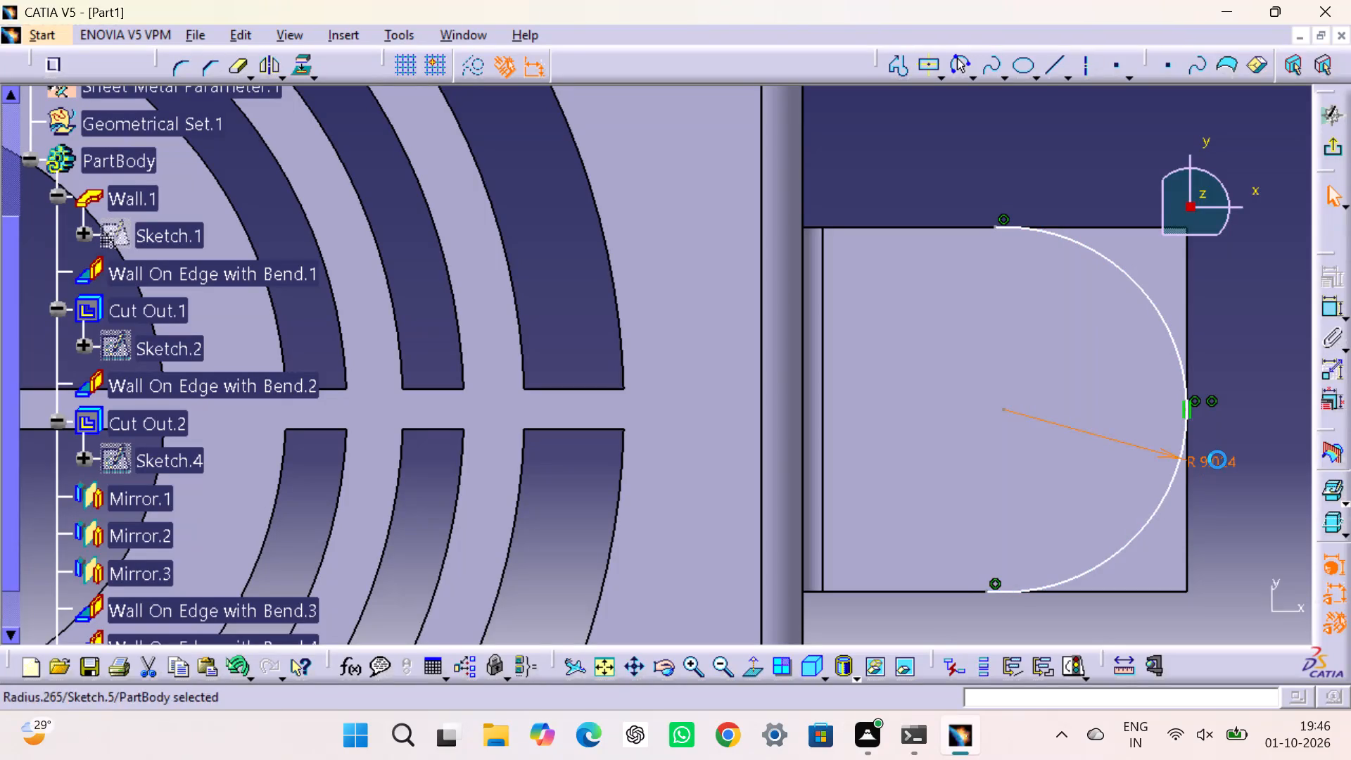
text(10)
key(Return)
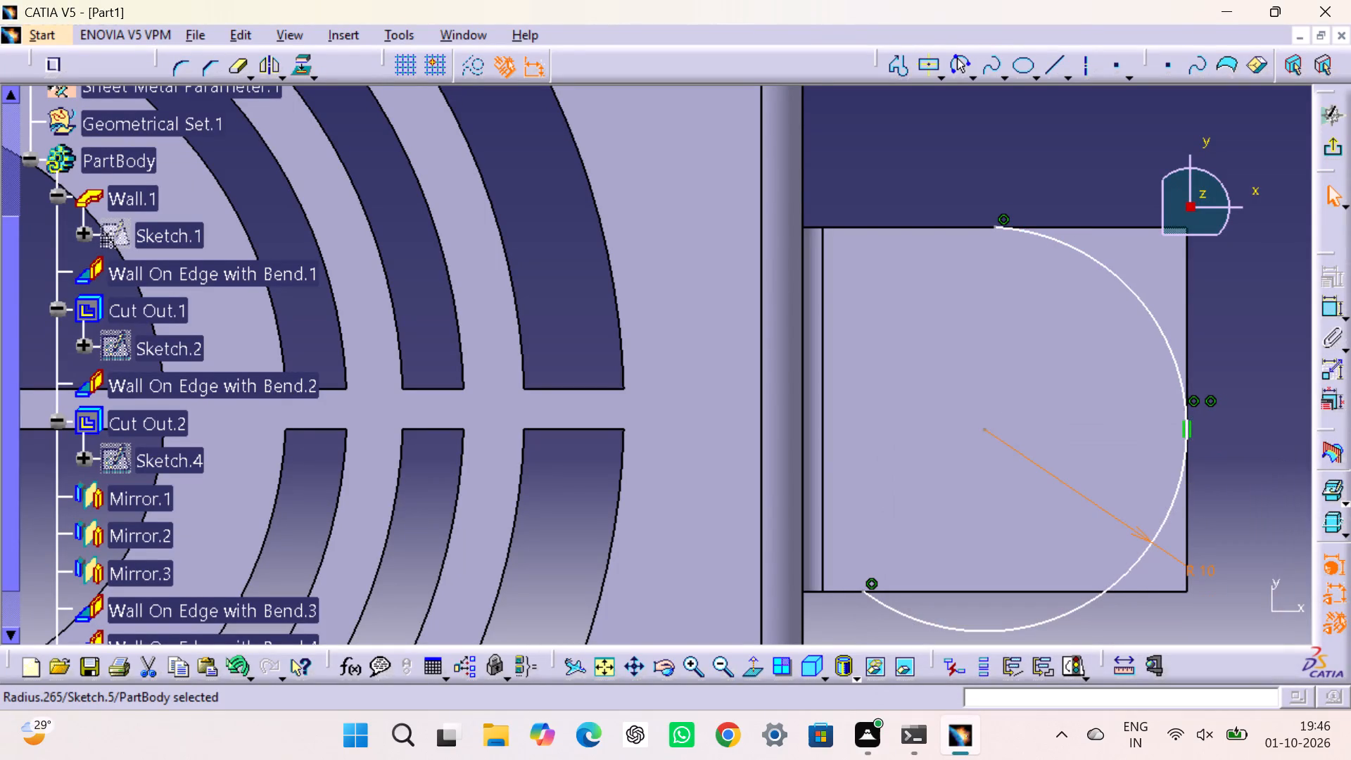
click(1238, 477)
Move the arc's lower end point along the side edge towards the outer edge, so the arc lies within the tab.
drag(866, 589, 1089, 623)
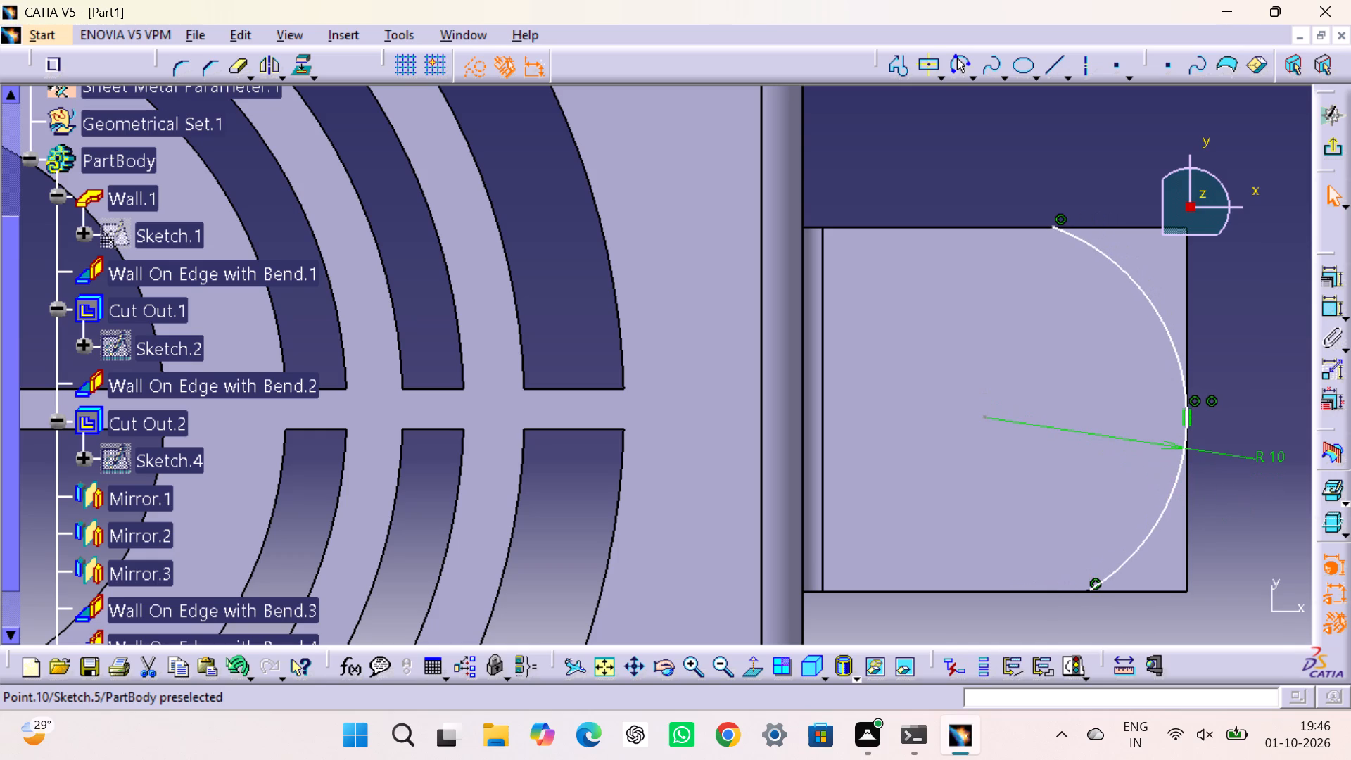
drag(1089, 623, 1091, 609)
drag(1091, 609, 1077, 611)
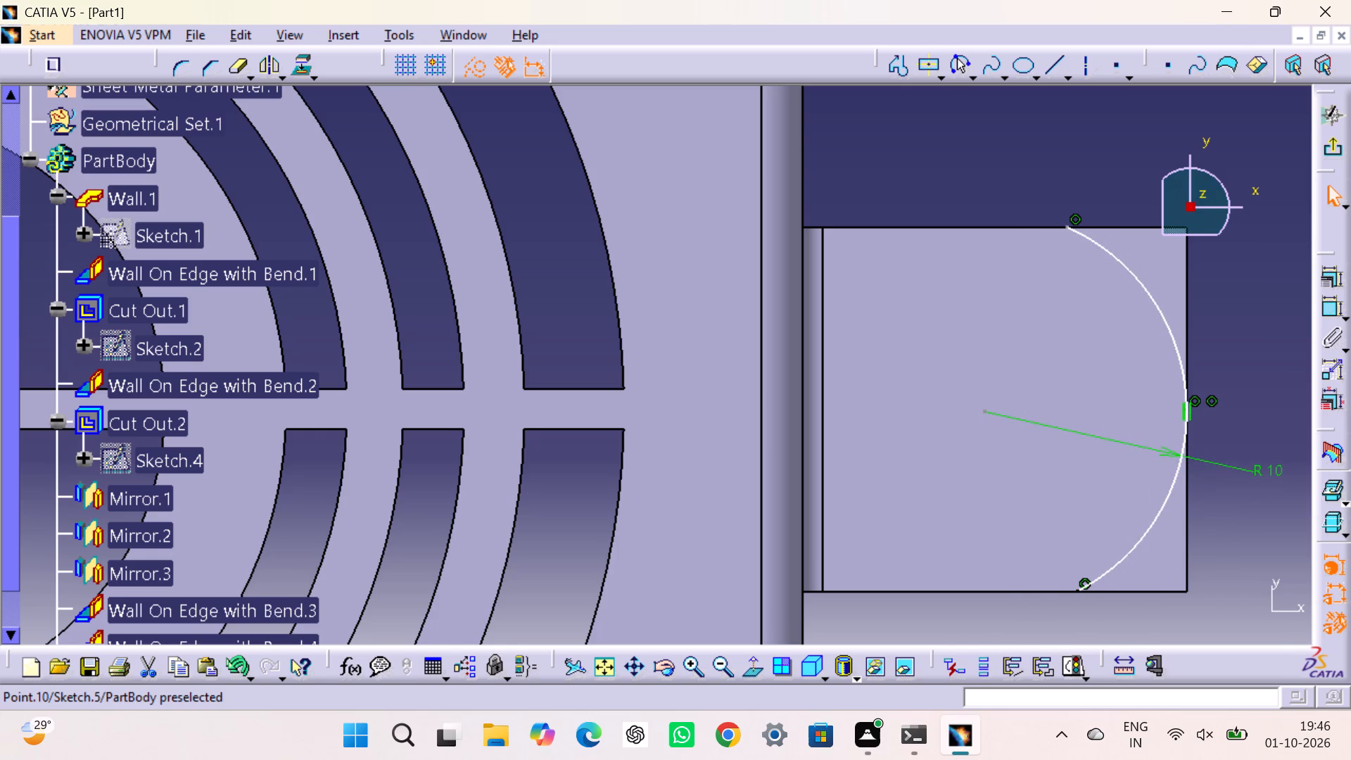
drag(1077, 611, 1082, 608)
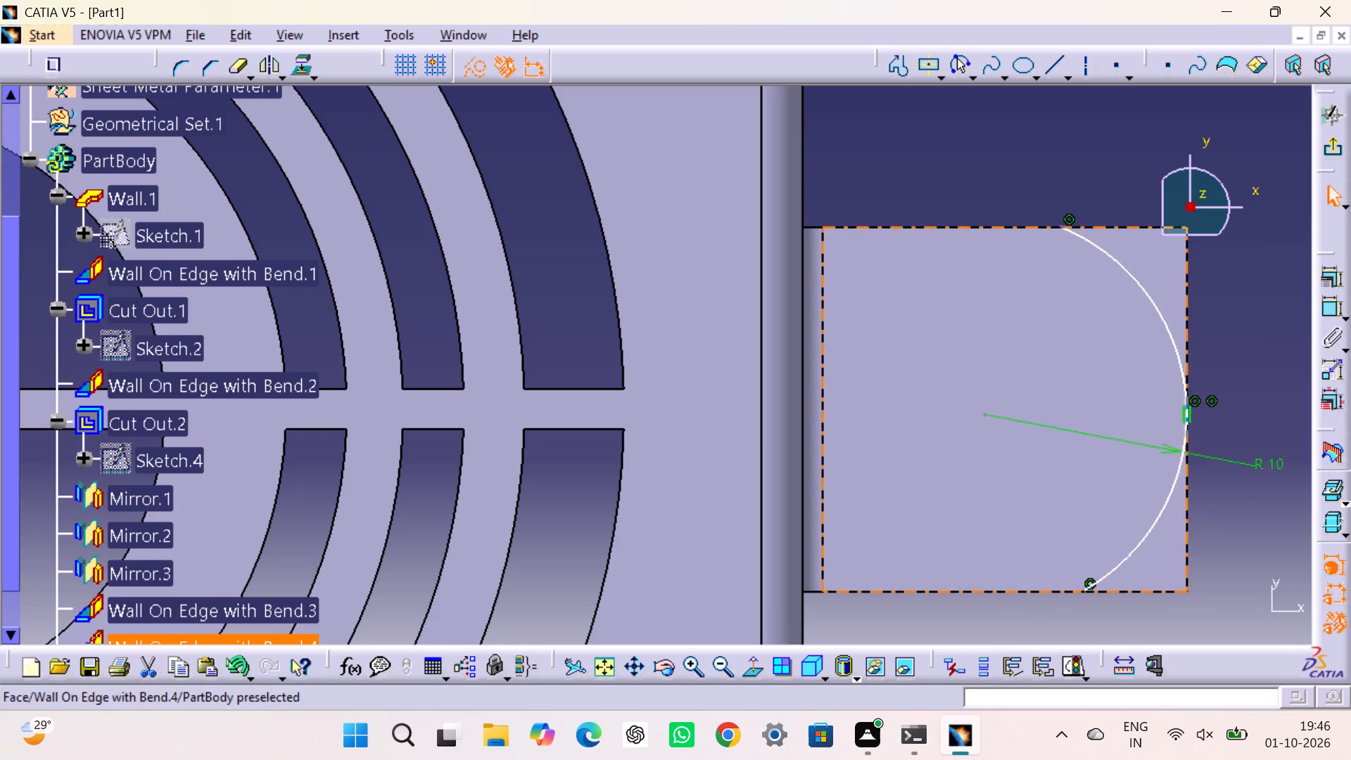
click(1224, 341)
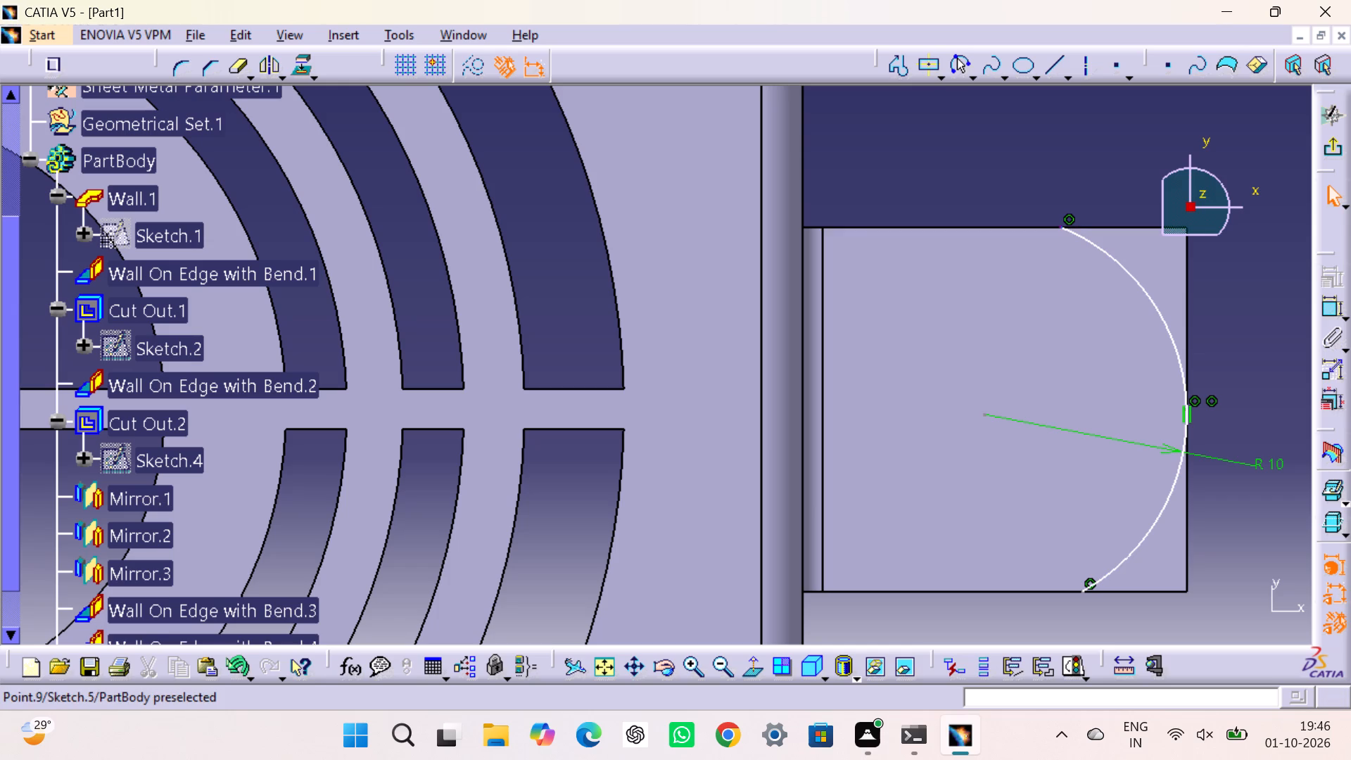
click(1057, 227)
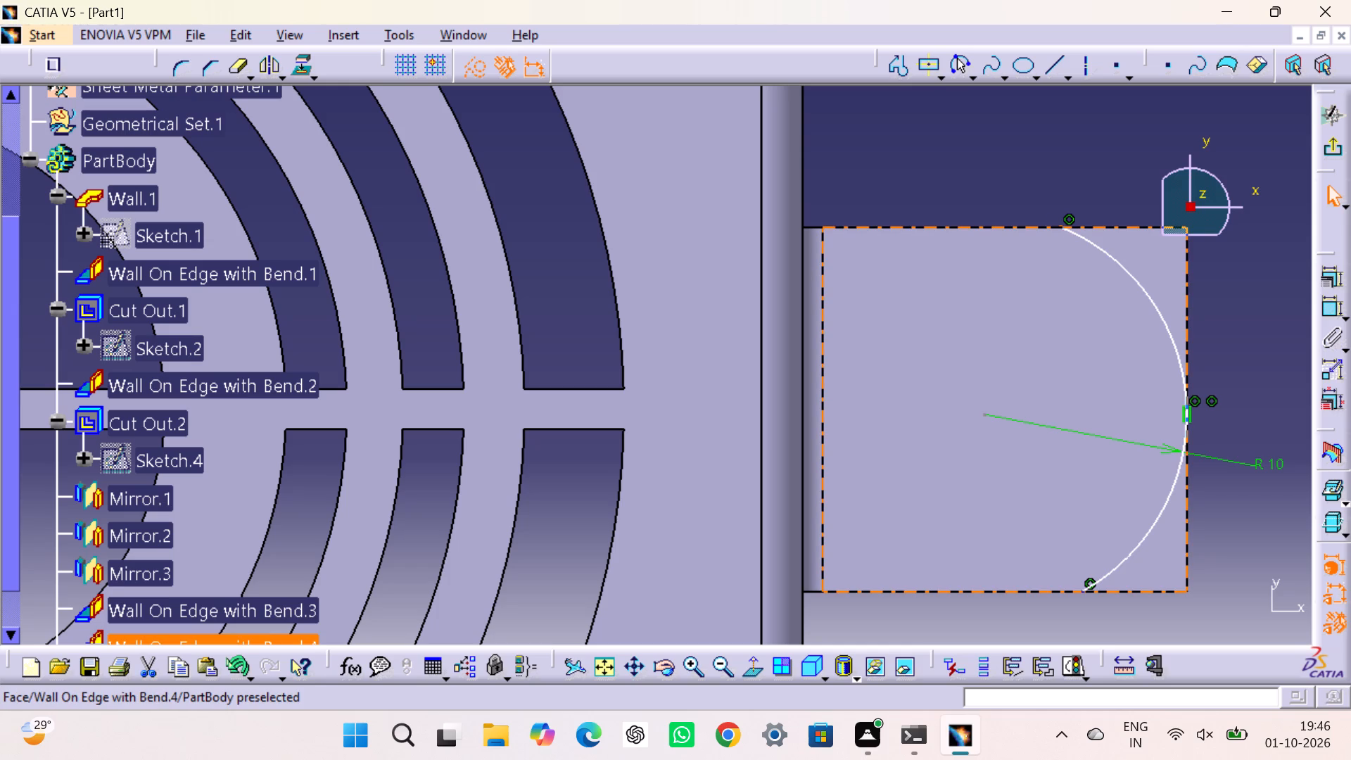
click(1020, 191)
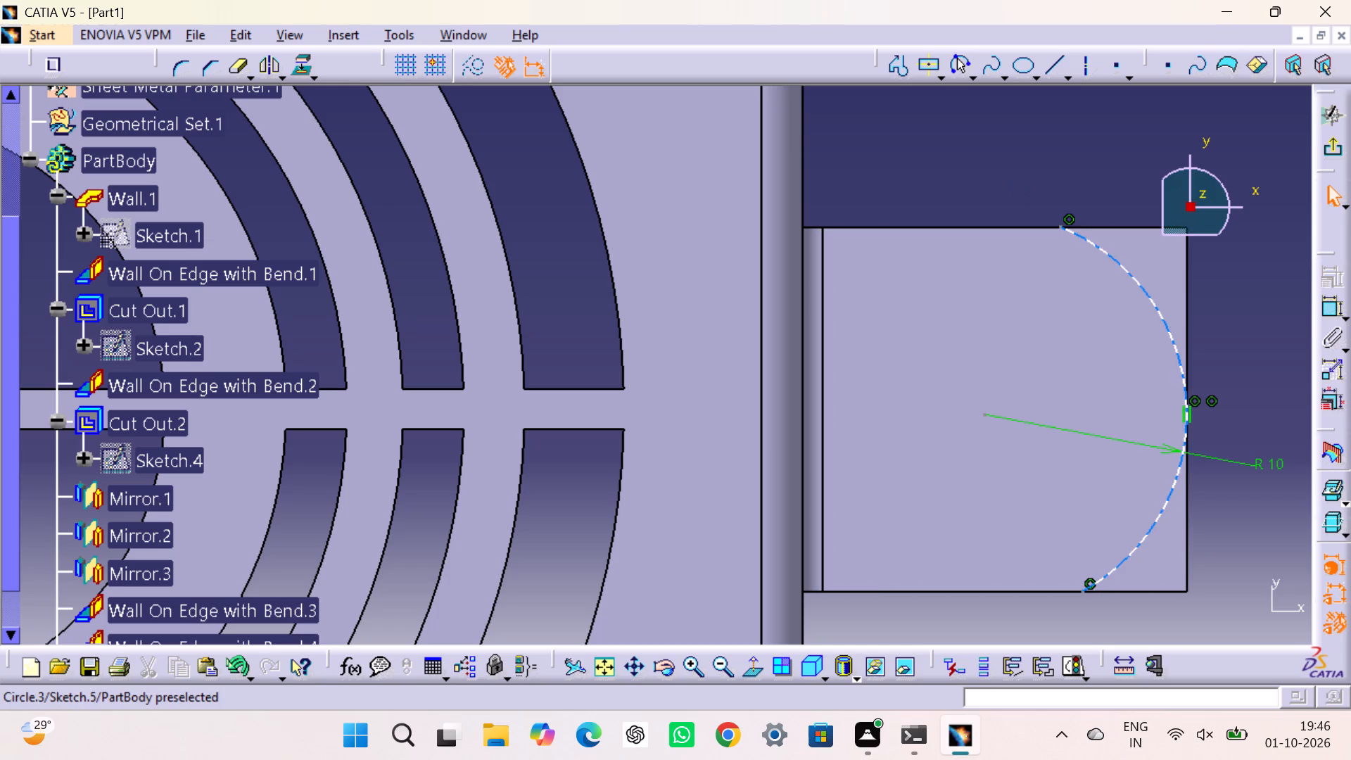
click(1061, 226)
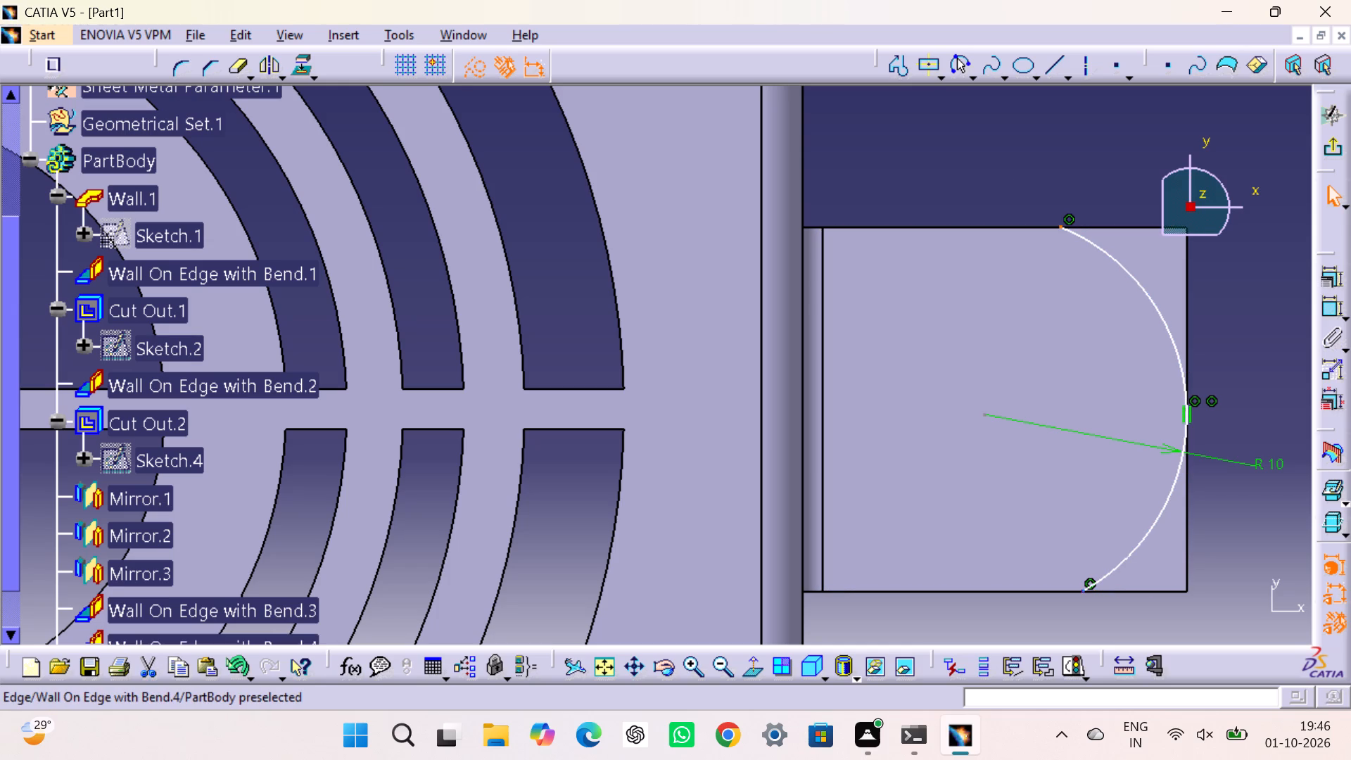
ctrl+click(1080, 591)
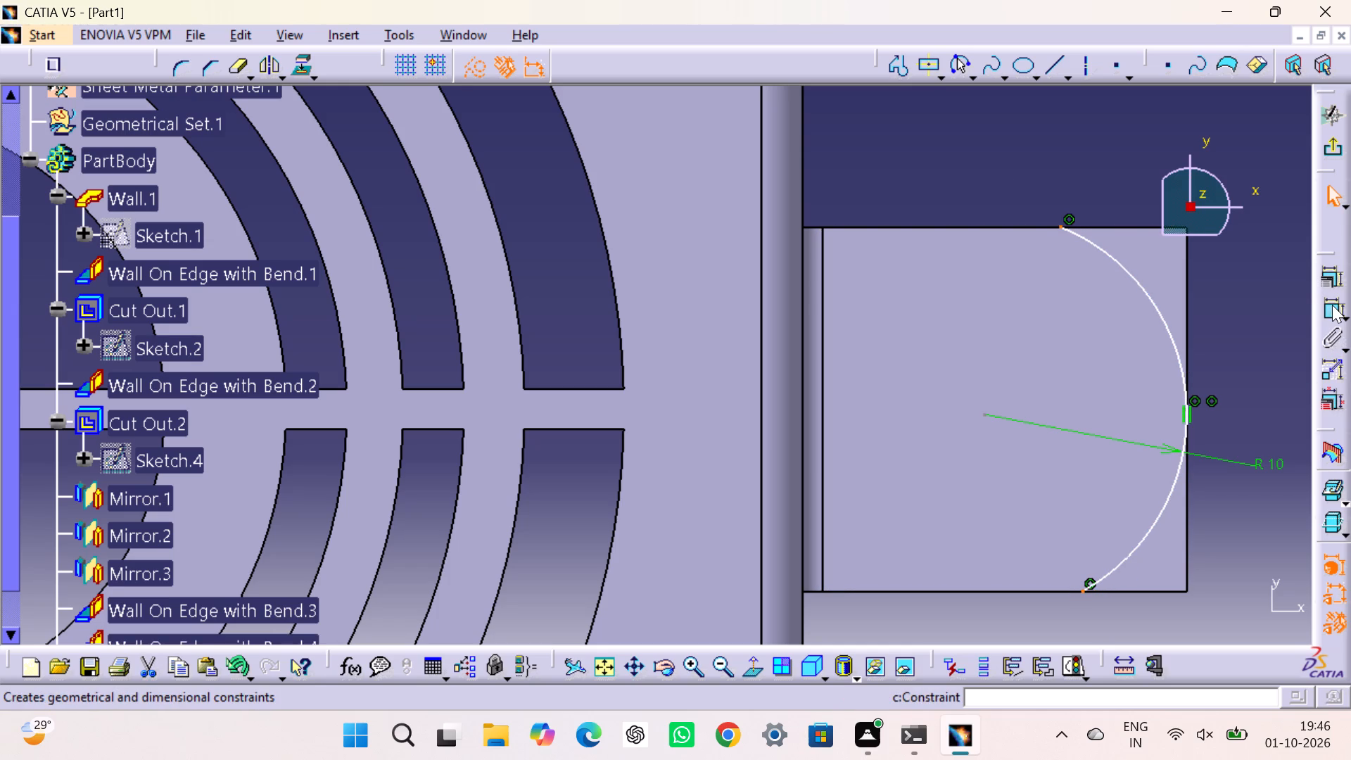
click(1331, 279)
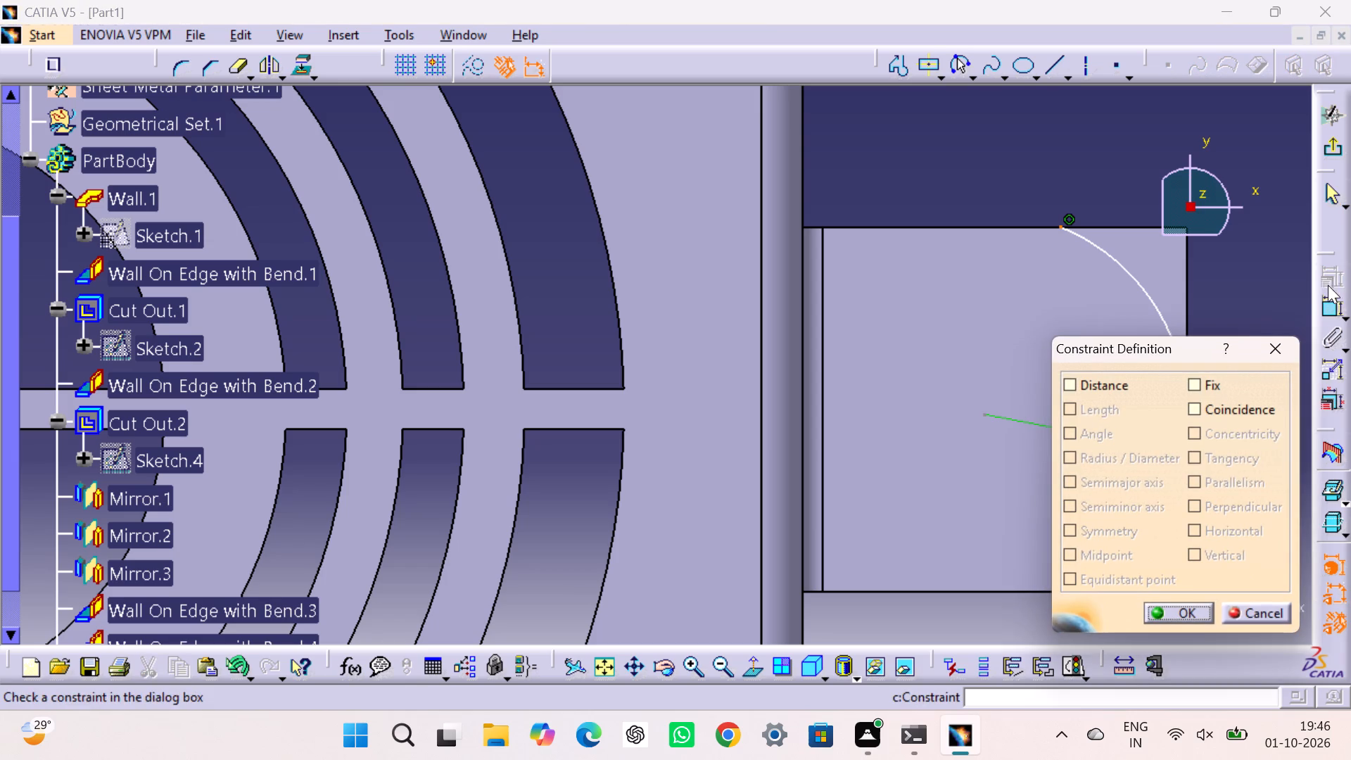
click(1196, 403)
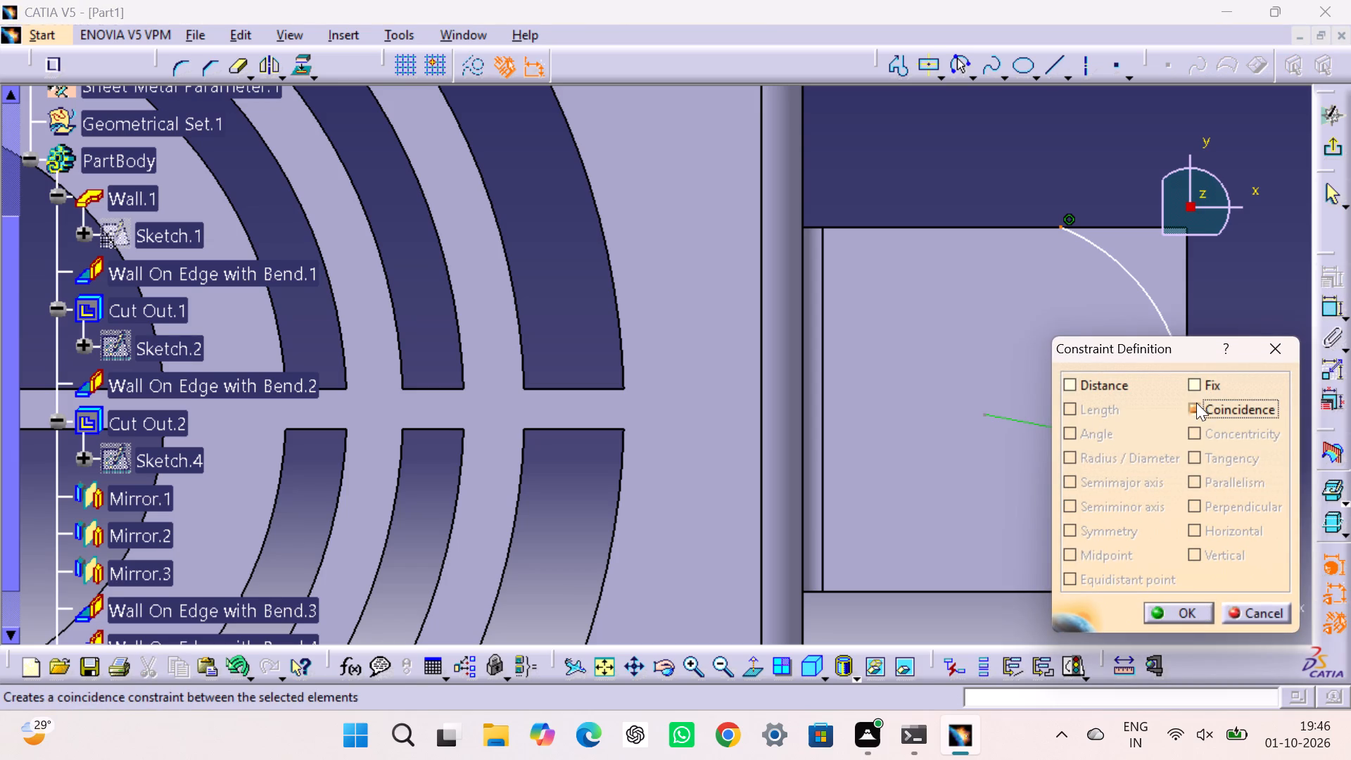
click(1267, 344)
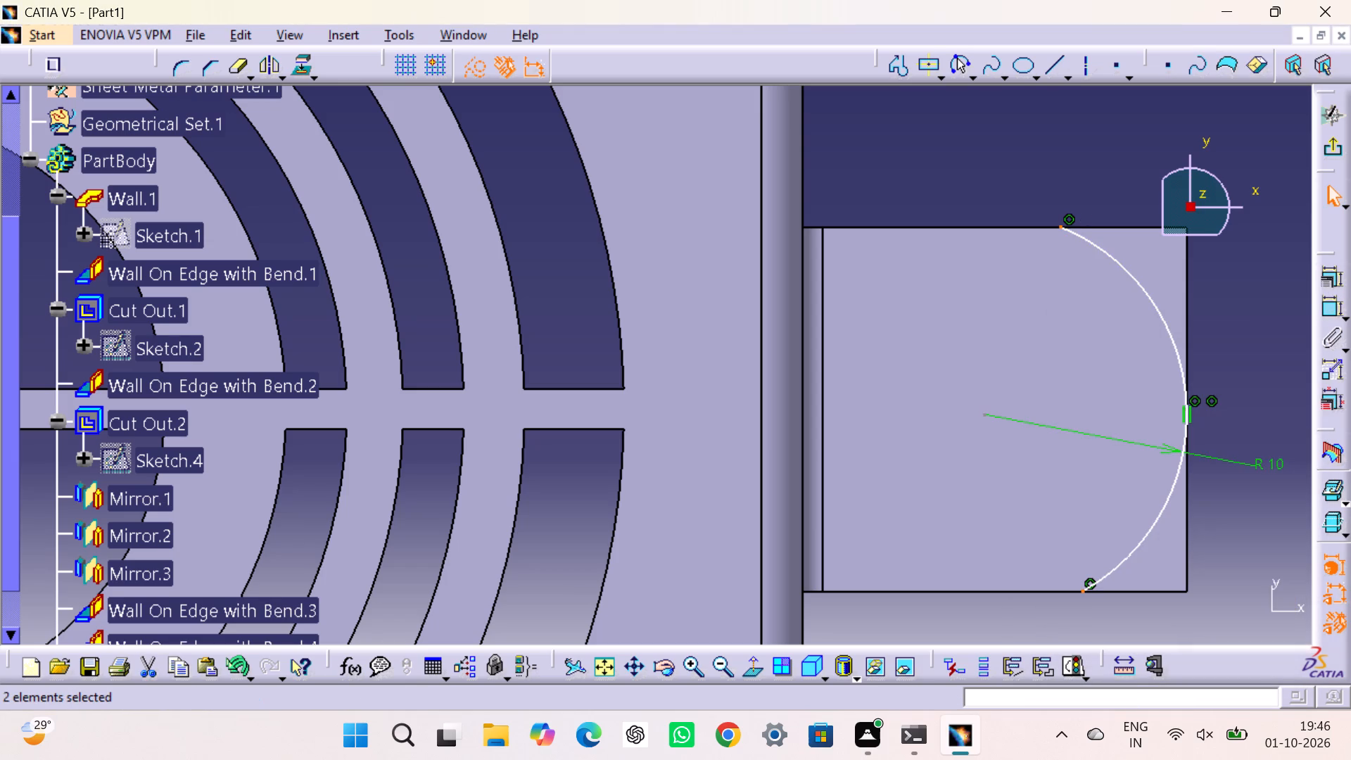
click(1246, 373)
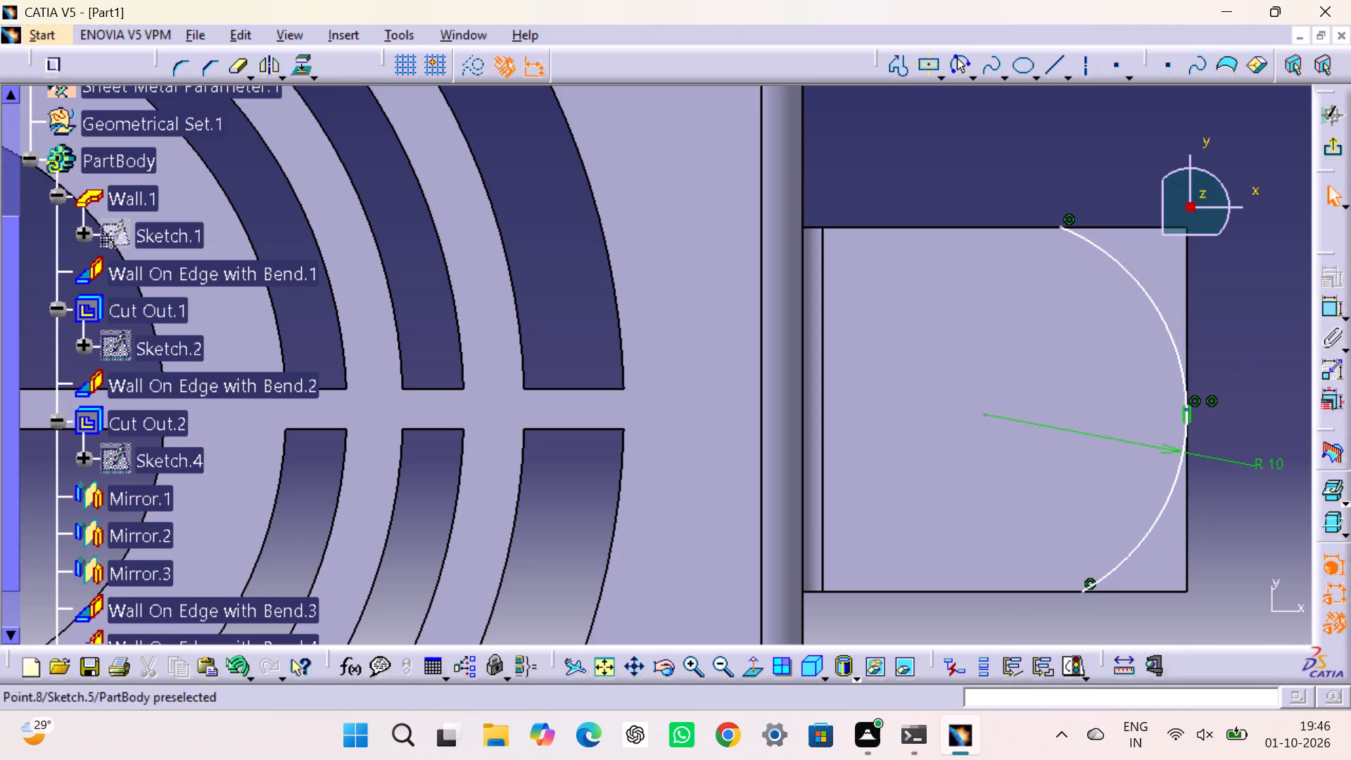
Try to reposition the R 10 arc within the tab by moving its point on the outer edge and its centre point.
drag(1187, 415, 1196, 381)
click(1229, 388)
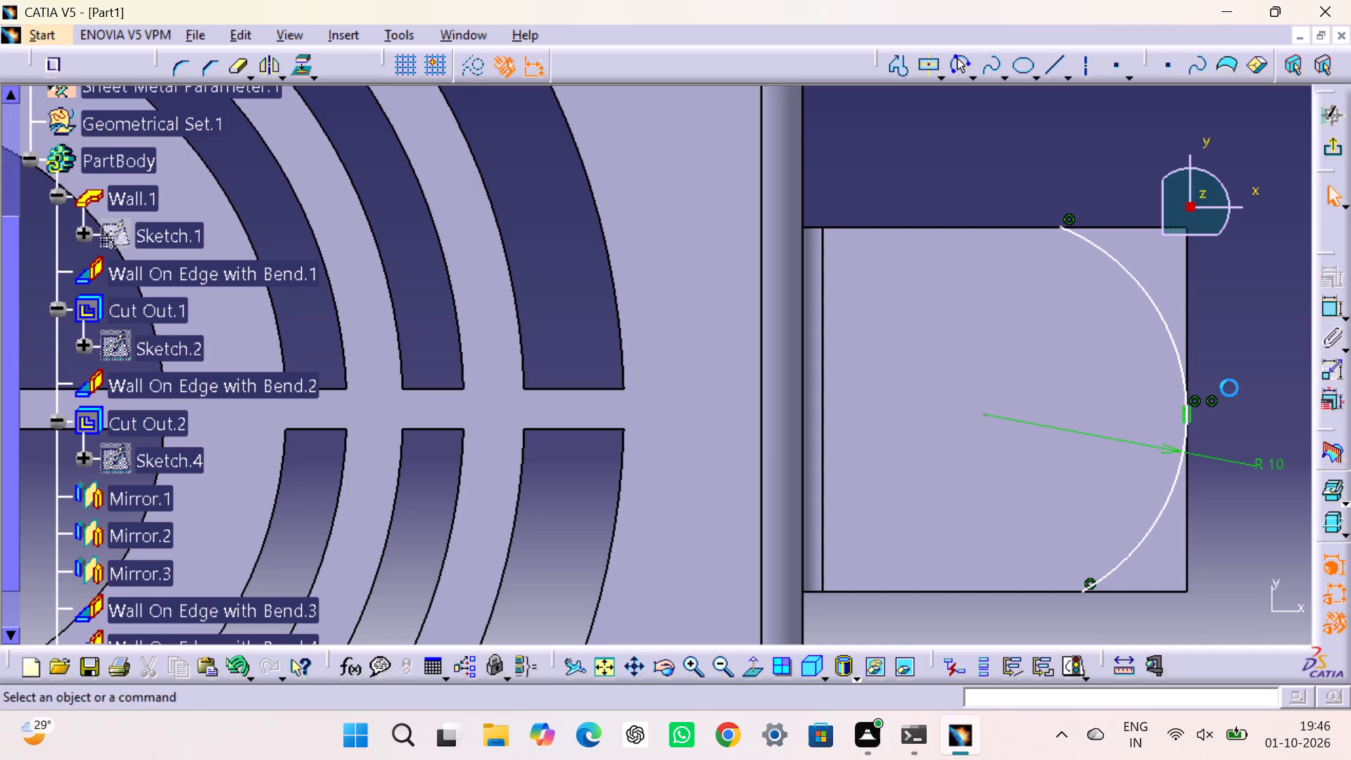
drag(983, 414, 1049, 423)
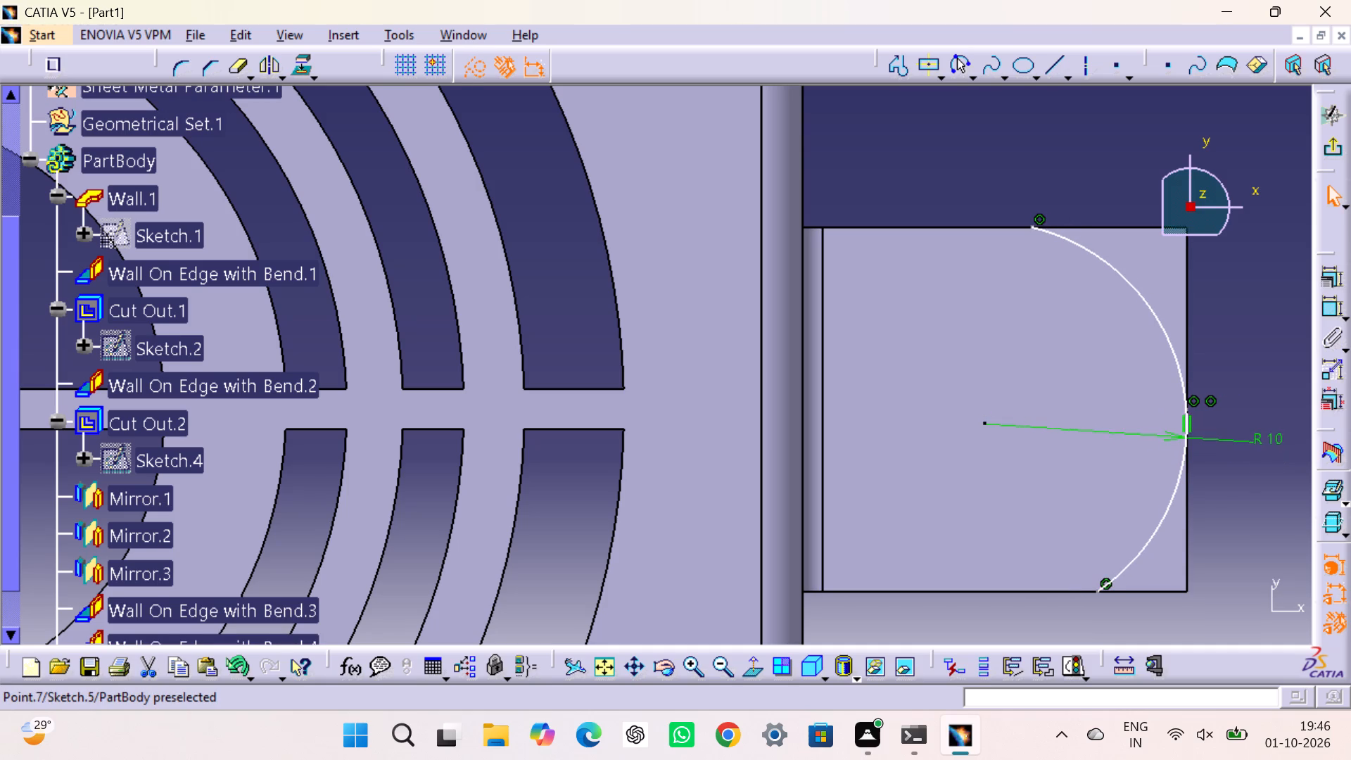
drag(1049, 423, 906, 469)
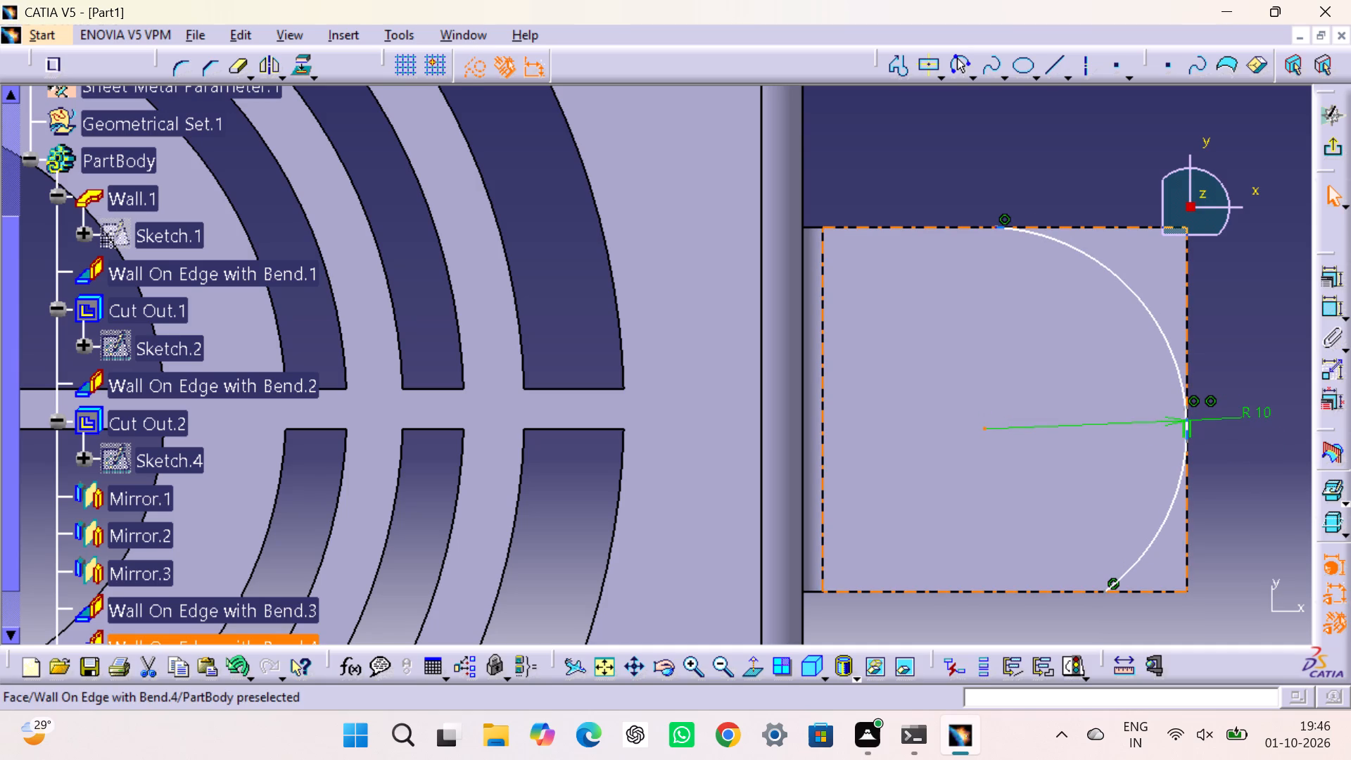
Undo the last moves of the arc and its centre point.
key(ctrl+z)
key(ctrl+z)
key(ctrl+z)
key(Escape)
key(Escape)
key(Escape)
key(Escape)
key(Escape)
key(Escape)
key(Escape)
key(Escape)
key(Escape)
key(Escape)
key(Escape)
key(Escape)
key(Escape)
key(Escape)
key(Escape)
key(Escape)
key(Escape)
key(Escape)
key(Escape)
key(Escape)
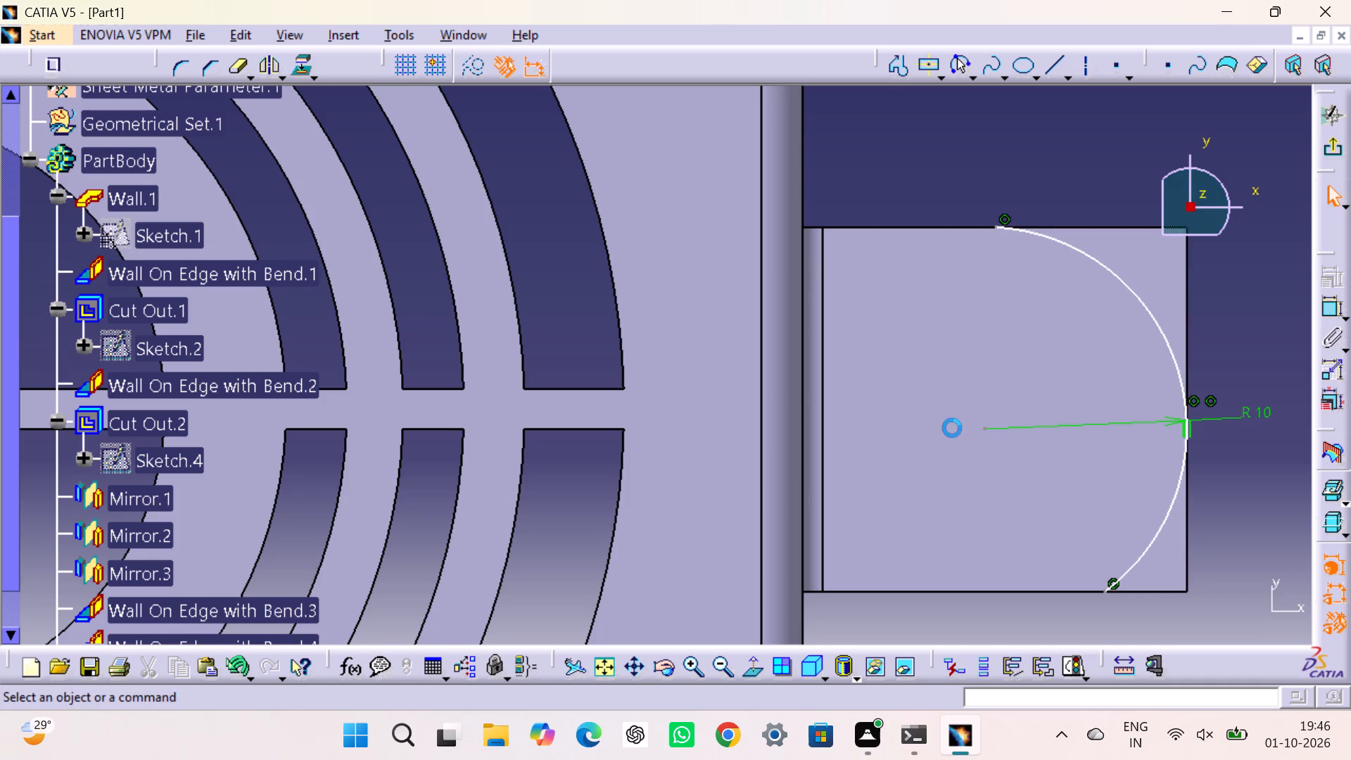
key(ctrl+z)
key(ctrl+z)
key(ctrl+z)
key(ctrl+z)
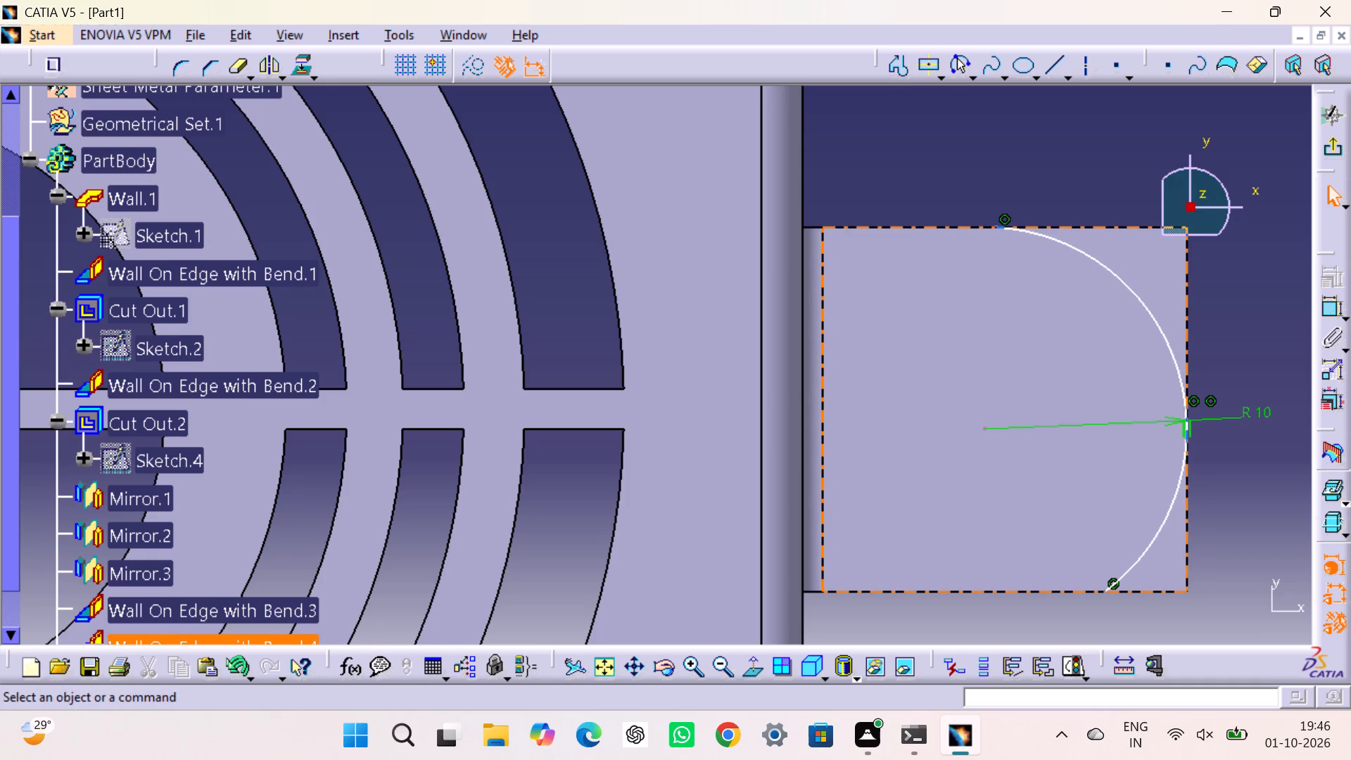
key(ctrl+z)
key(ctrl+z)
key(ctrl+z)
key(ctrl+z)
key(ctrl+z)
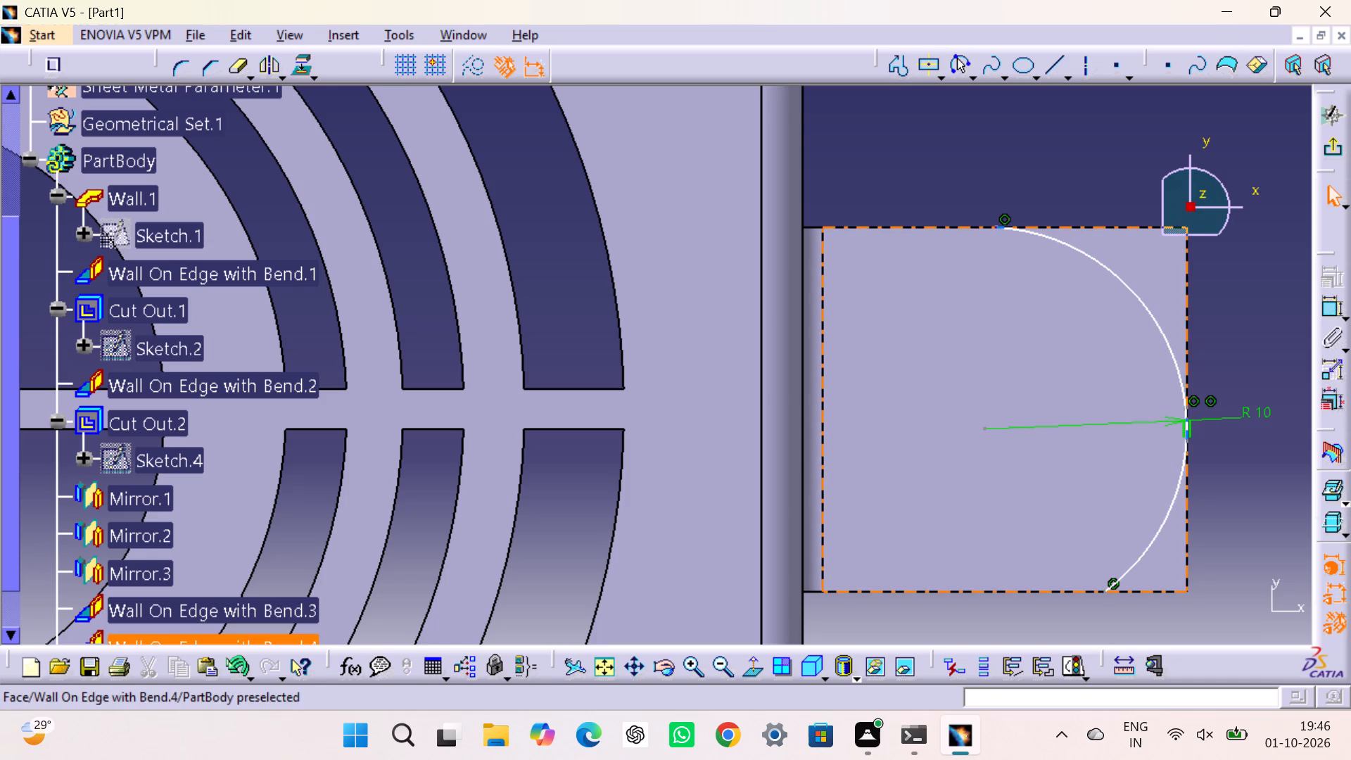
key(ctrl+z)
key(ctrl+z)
Delete the R 10 arc from the tab sketch and exit the sketch.
click(1173, 360)
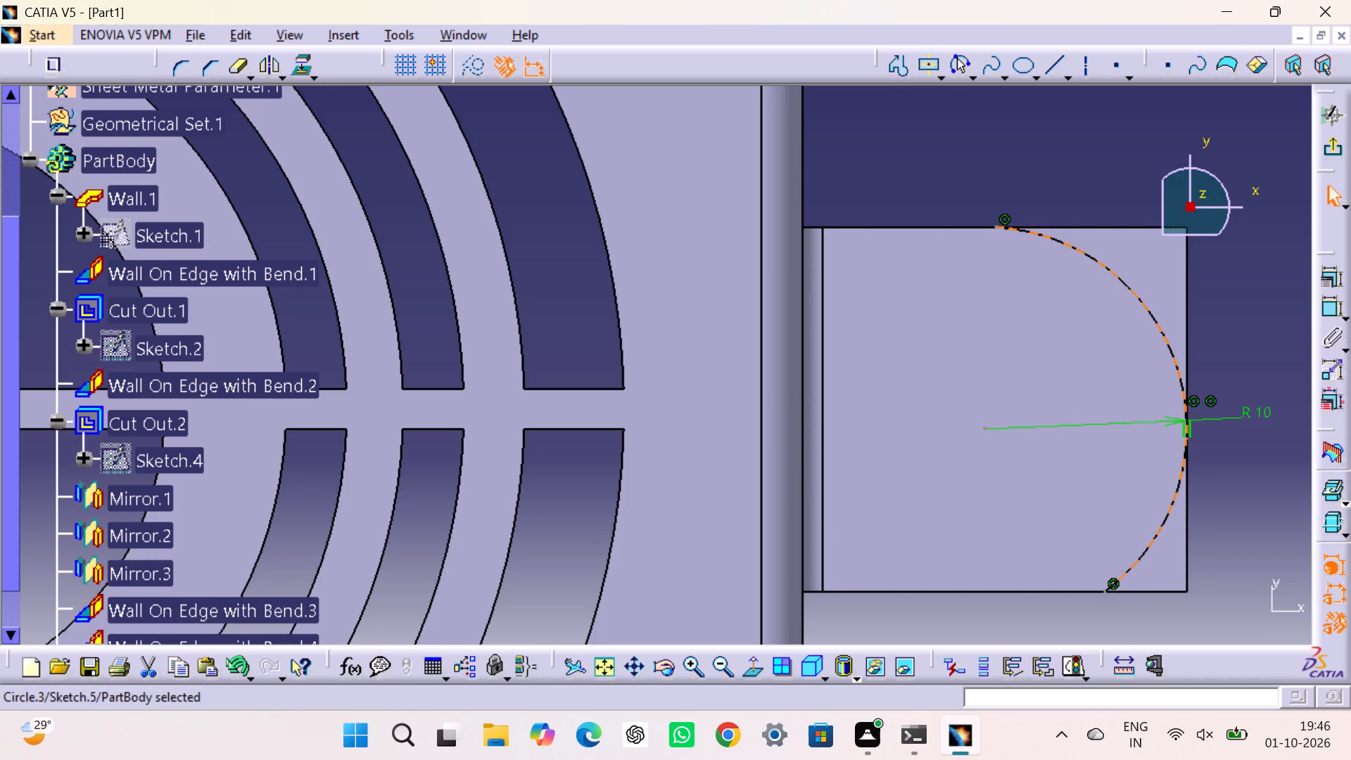
key(Delete)
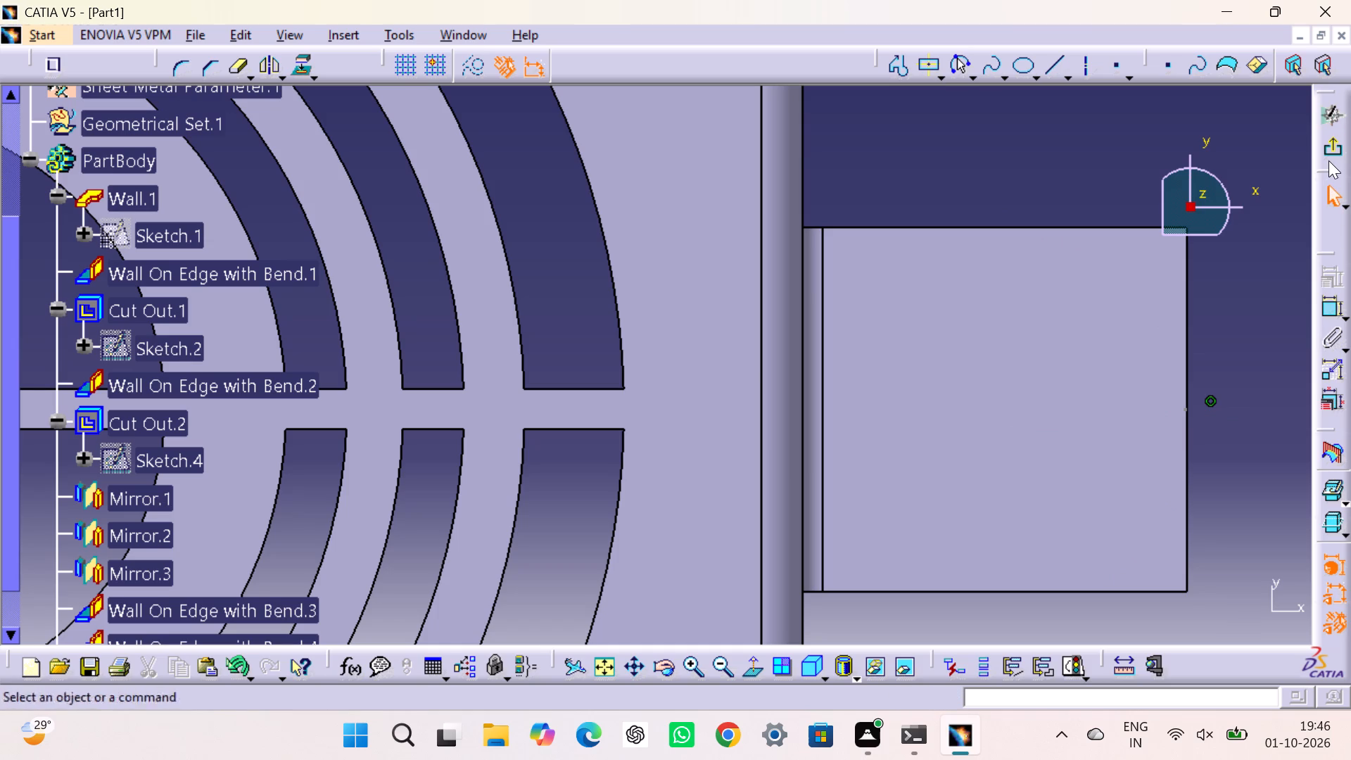
click(1328, 148)
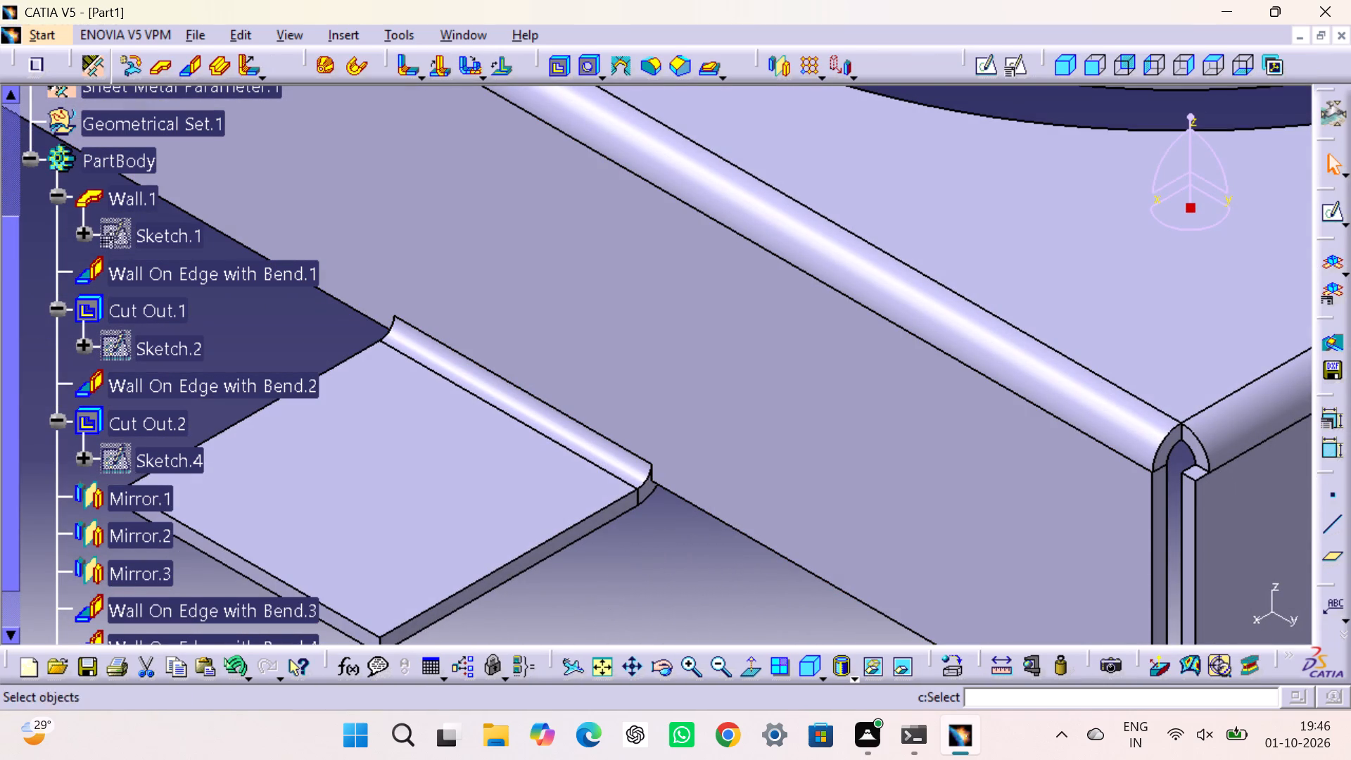
Create a positioned sketch on the tab's flat top face with the axes swapped and the V direction reversed.
click(689, 588)
middle_drag(702, 549, 820, 453)
double_click(799, 493)
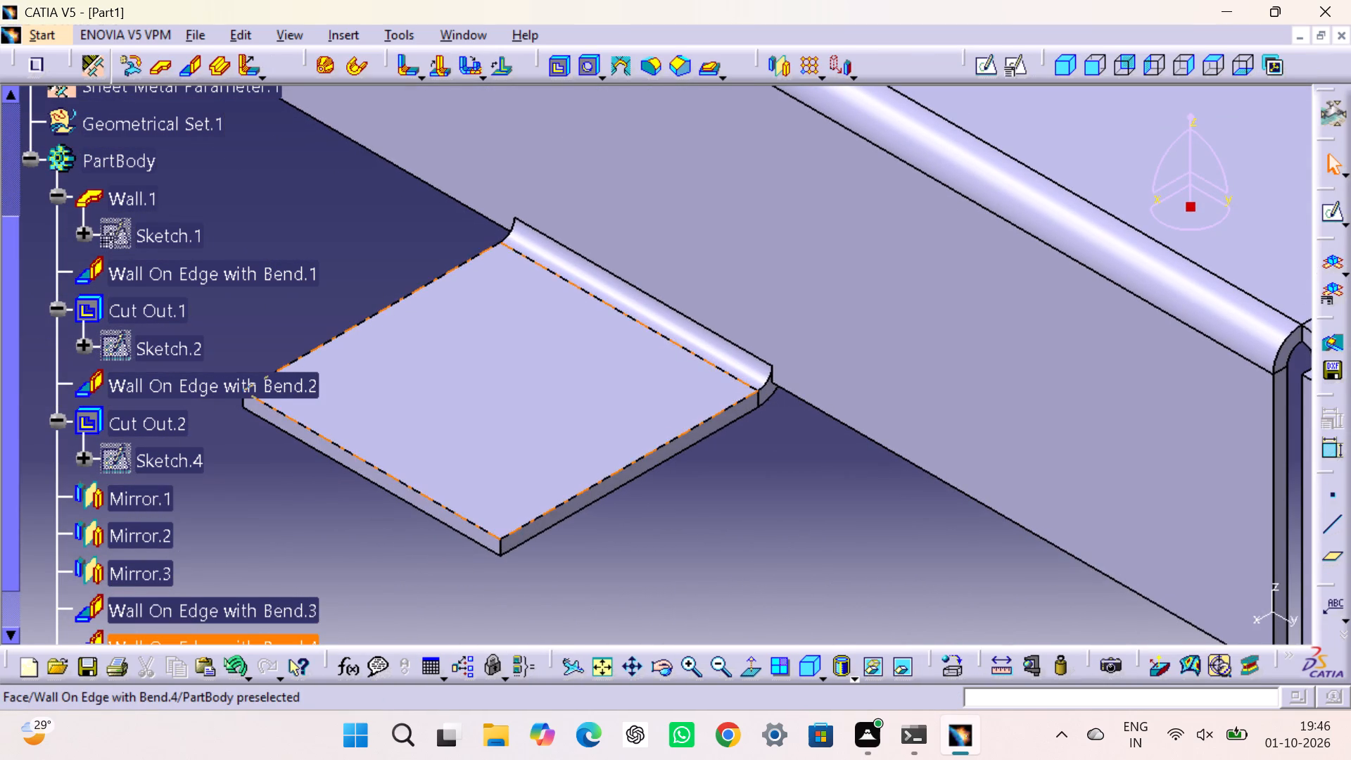
click(603, 398)
click(1012, 61)
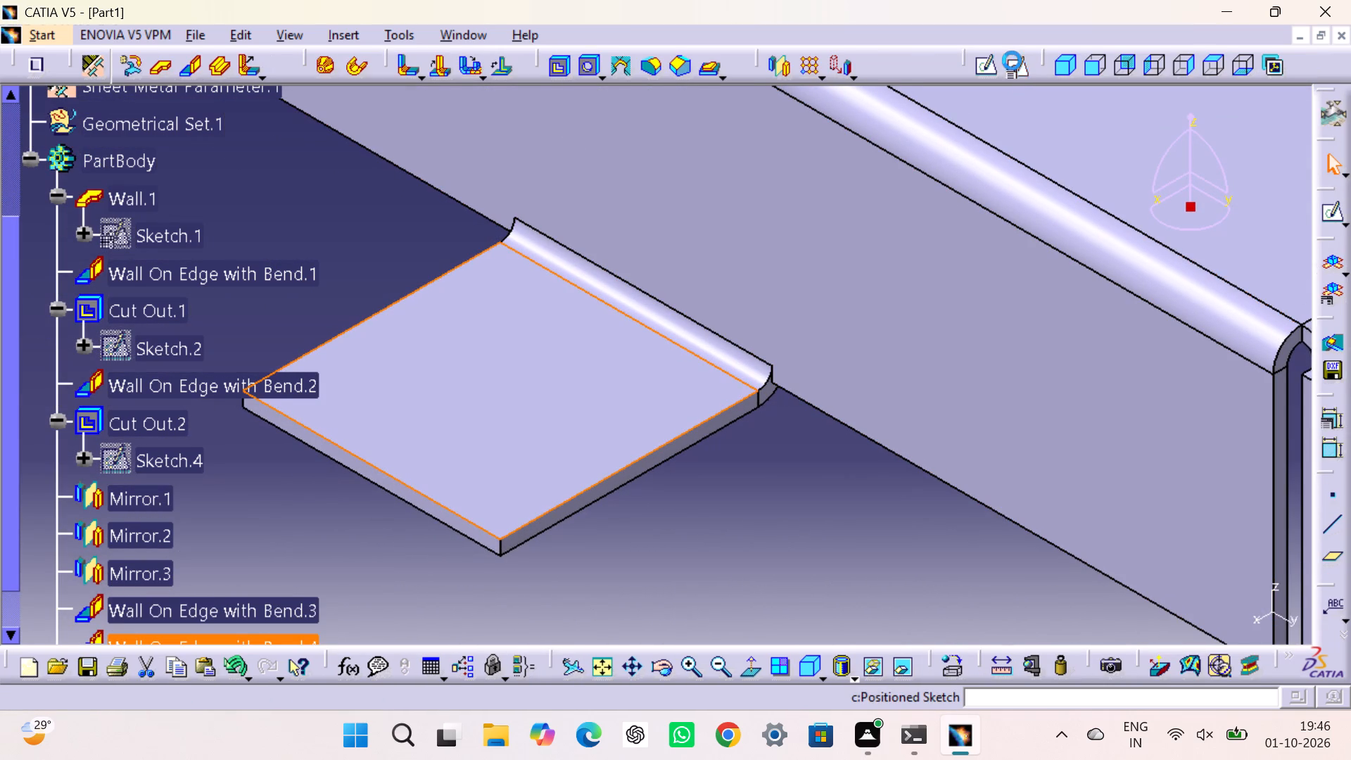
click(1210, 573)
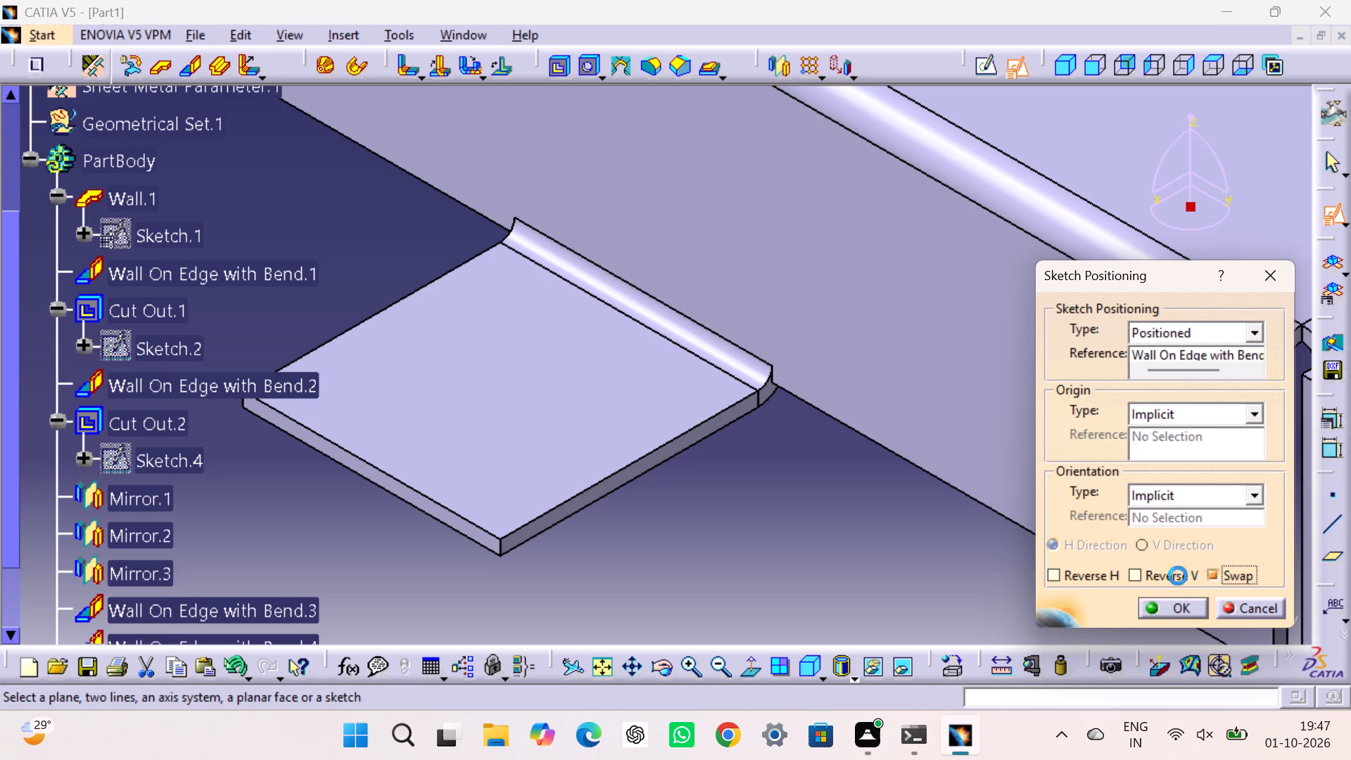
click(1134, 575)
click(1178, 604)
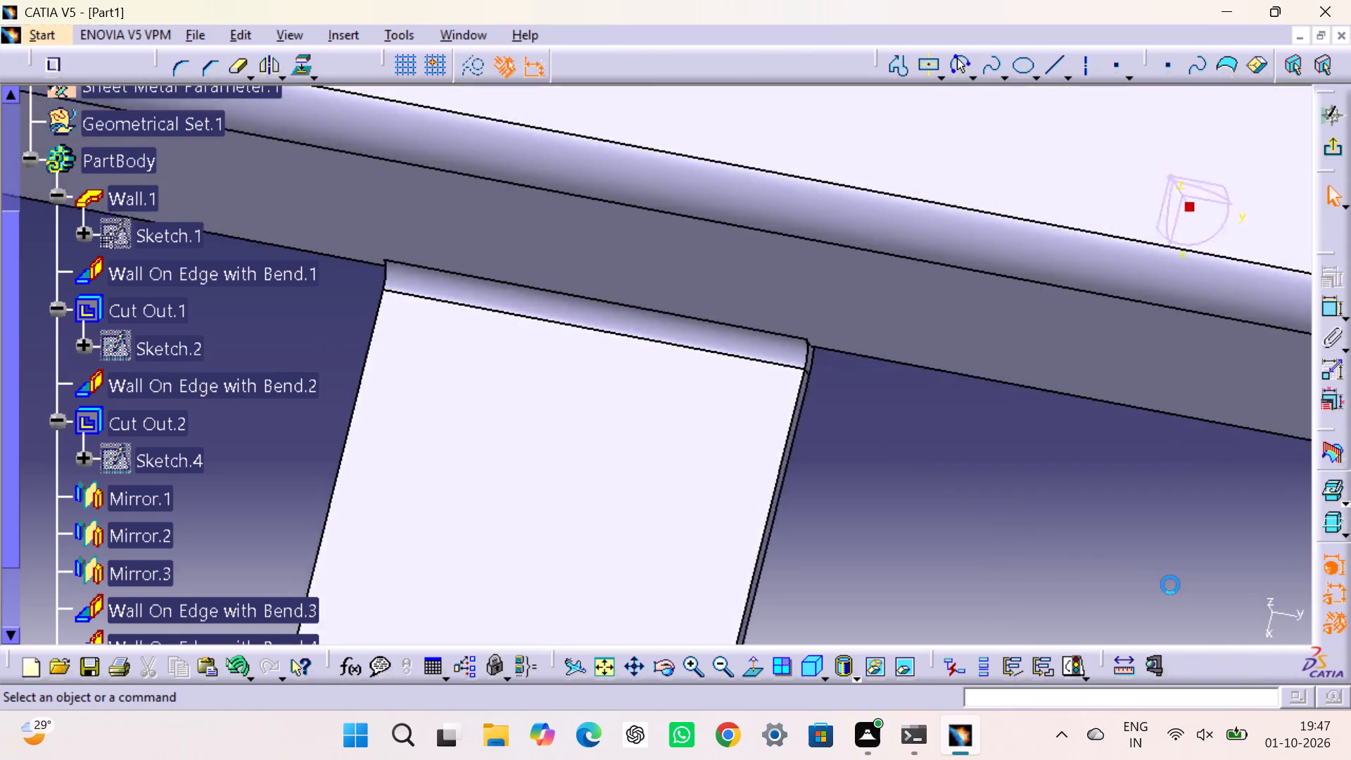
Sketch a three-point arc of about 9 mm radius between the tab's two side edges, bulging towards its outer edge.
middle_drag(1094, 522, 1098, 174)
middle_drag(1100, 271, 1114, 291)
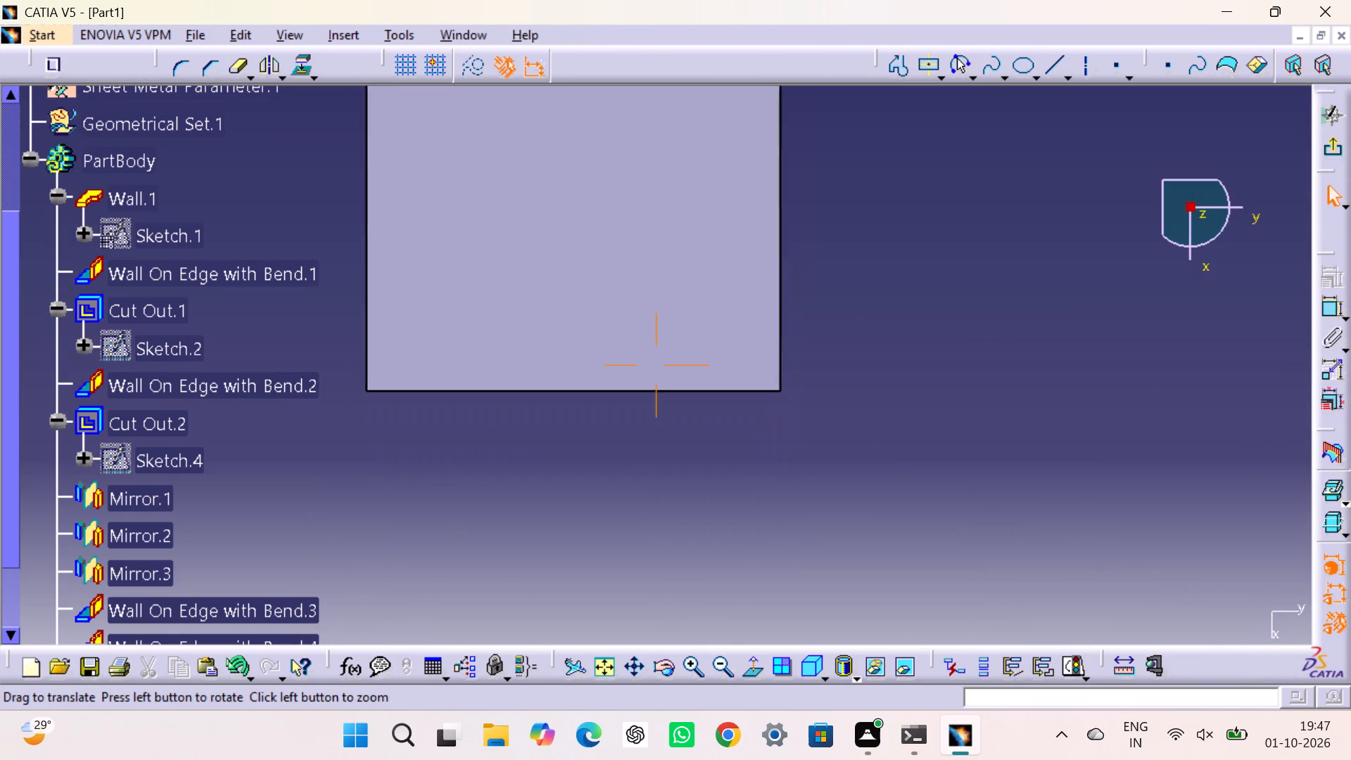
middle_drag(1114, 291, 1155, 466)
click(1111, 466)
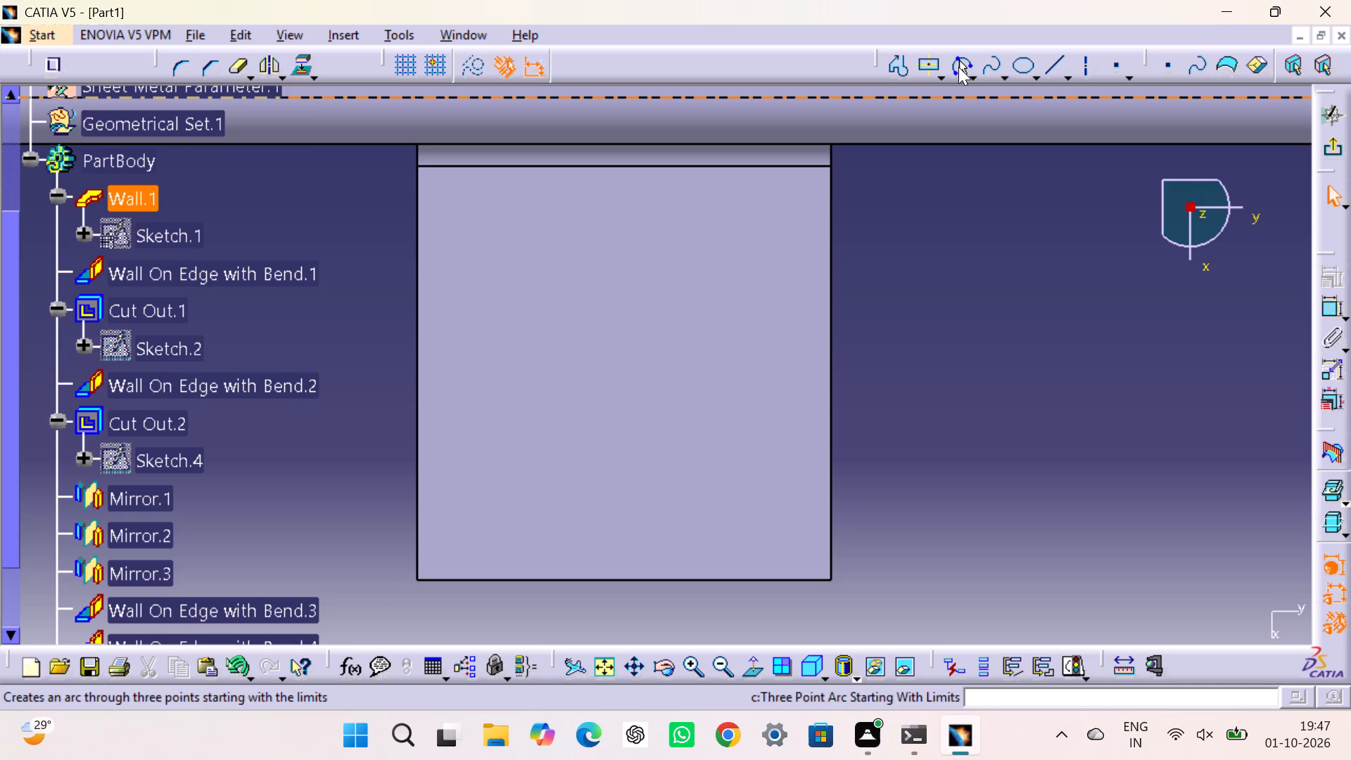
click(958, 65)
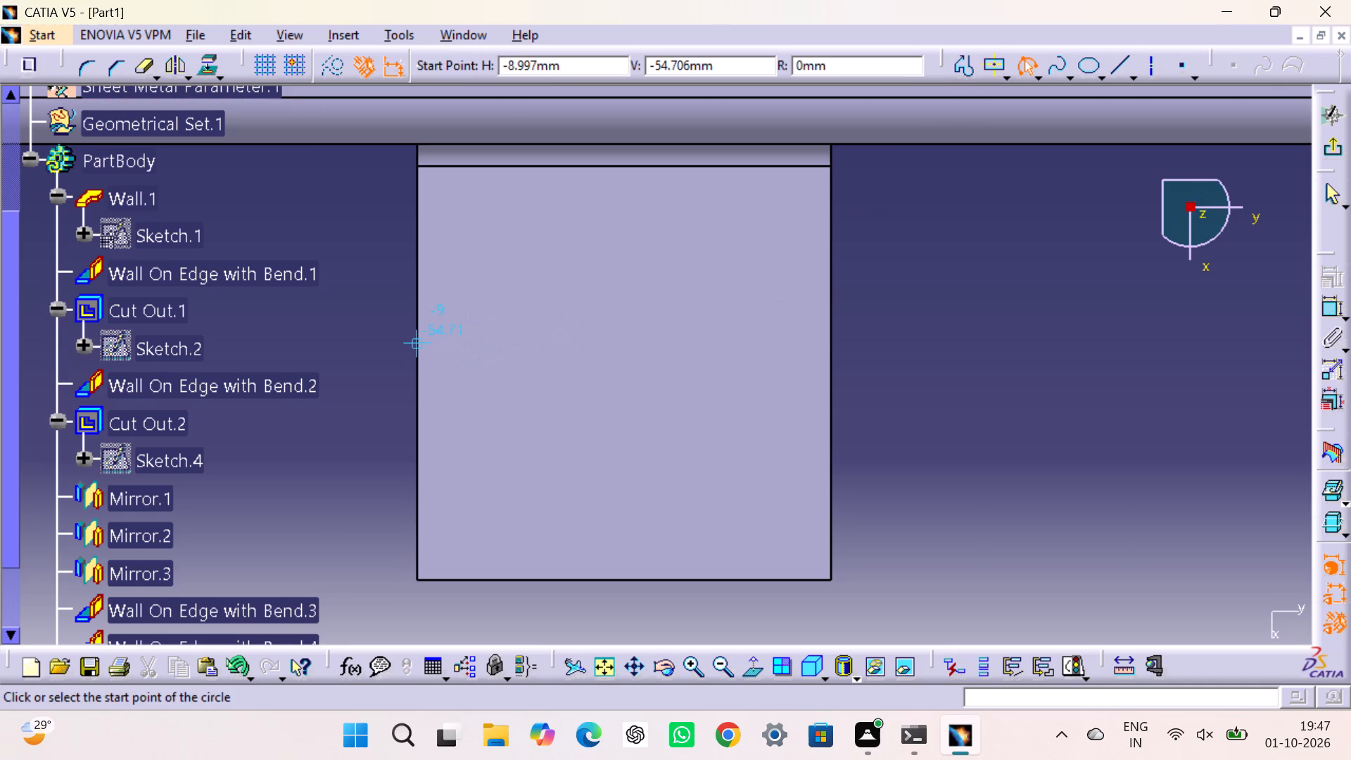
click(417, 343)
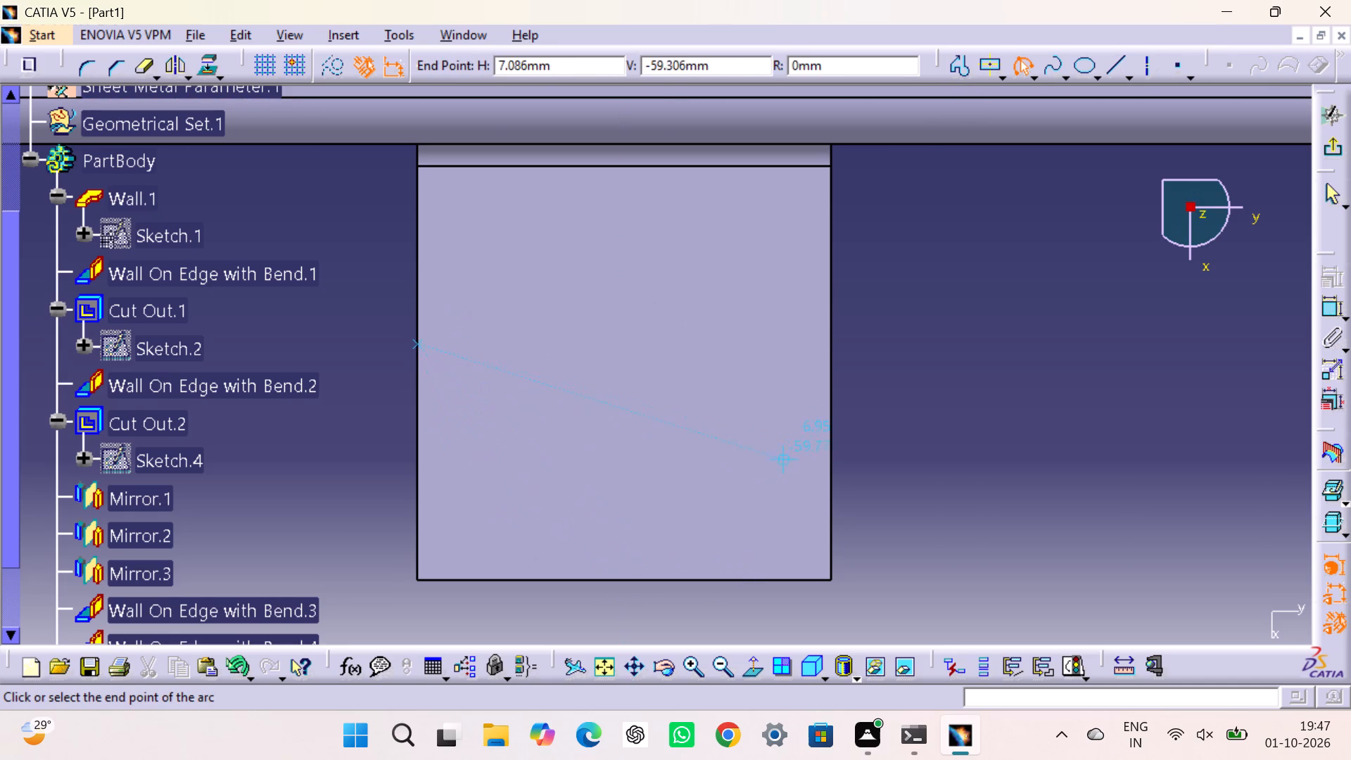
click(831, 353)
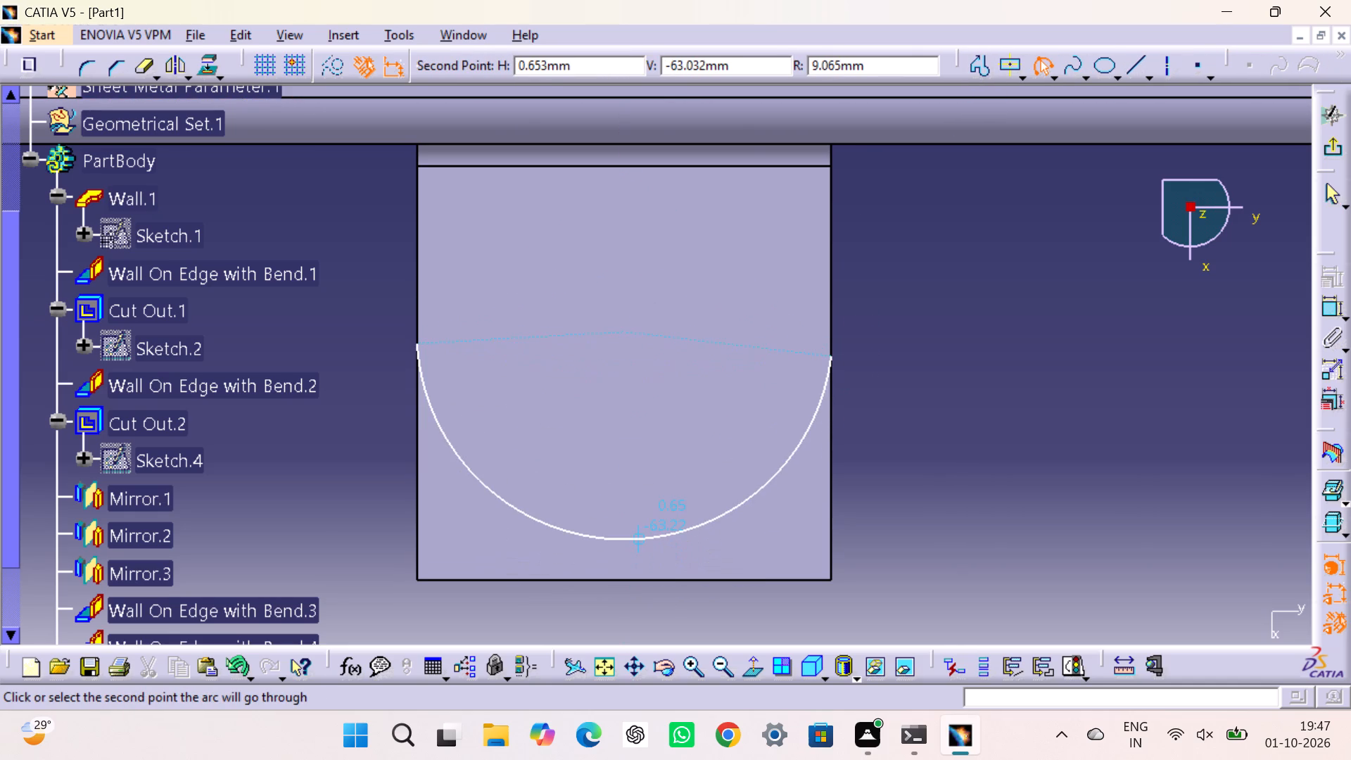
click(638, 531)
click(887, 481)
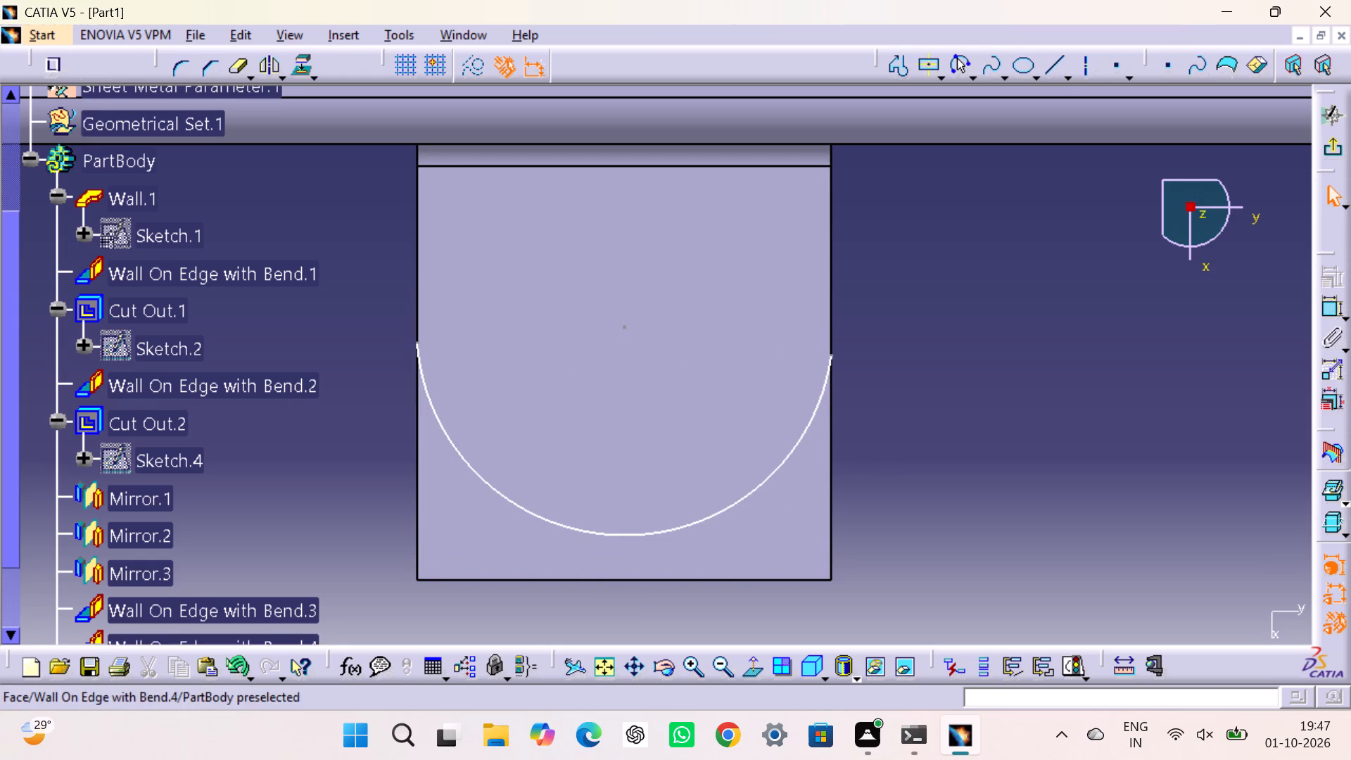
Make the new arc tangent to the tab's outer edge.
drag(1127, 432, 1131, 423)
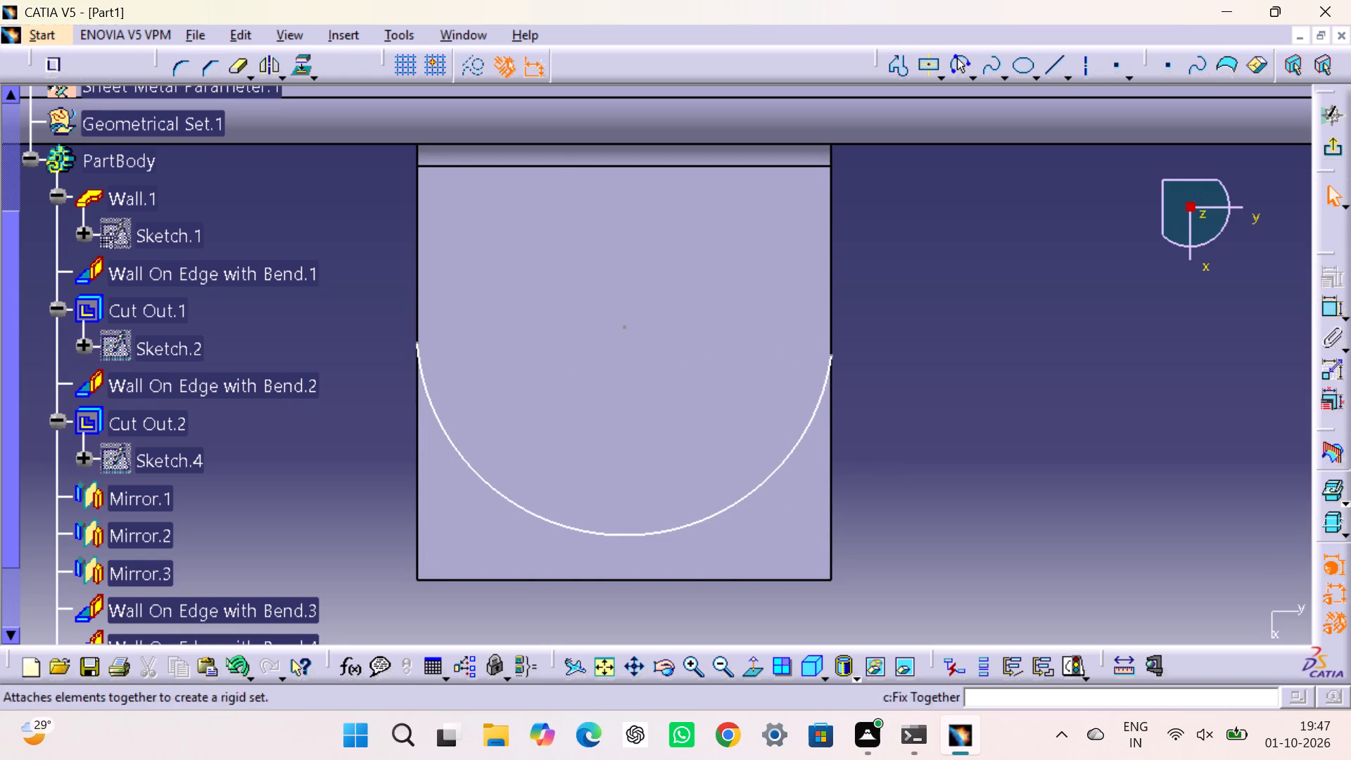
click(634, 533)
ctrl+click(640, 578)
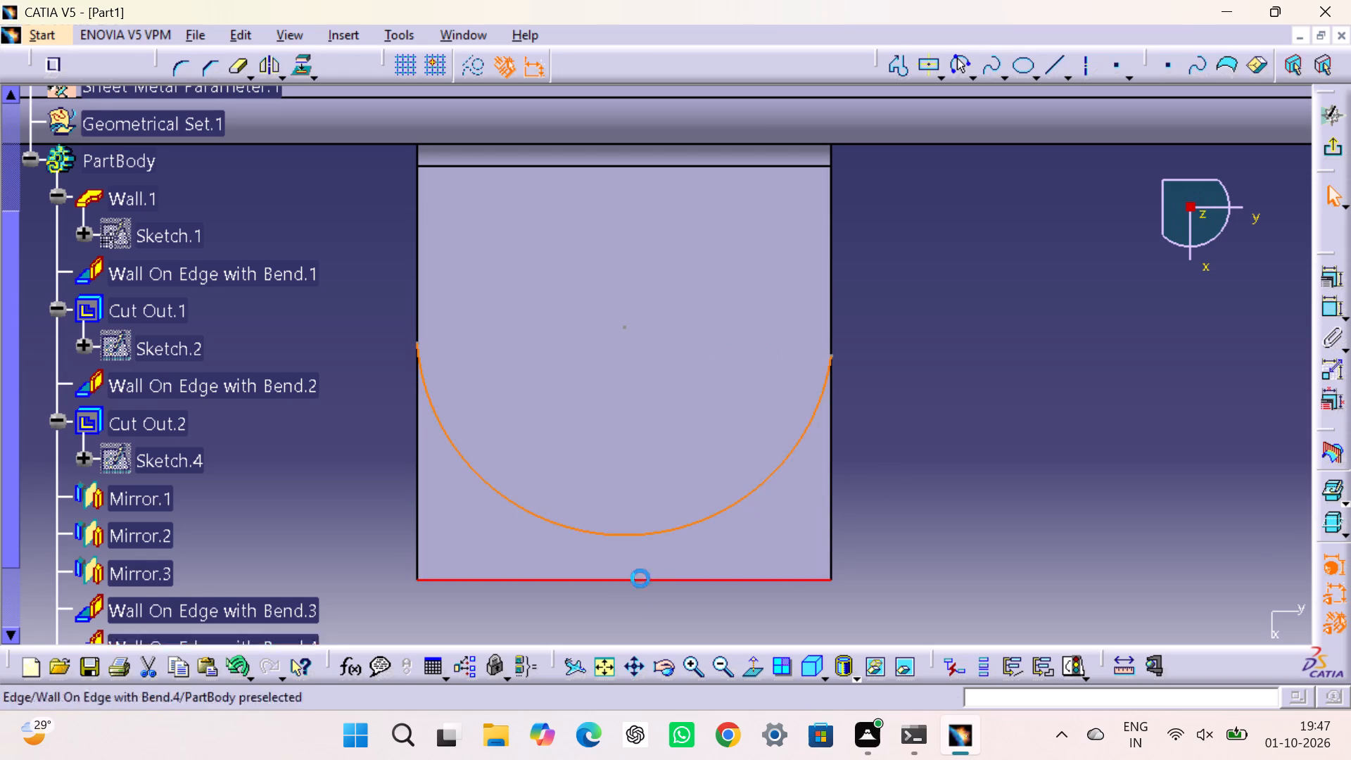
click(1337, 277)
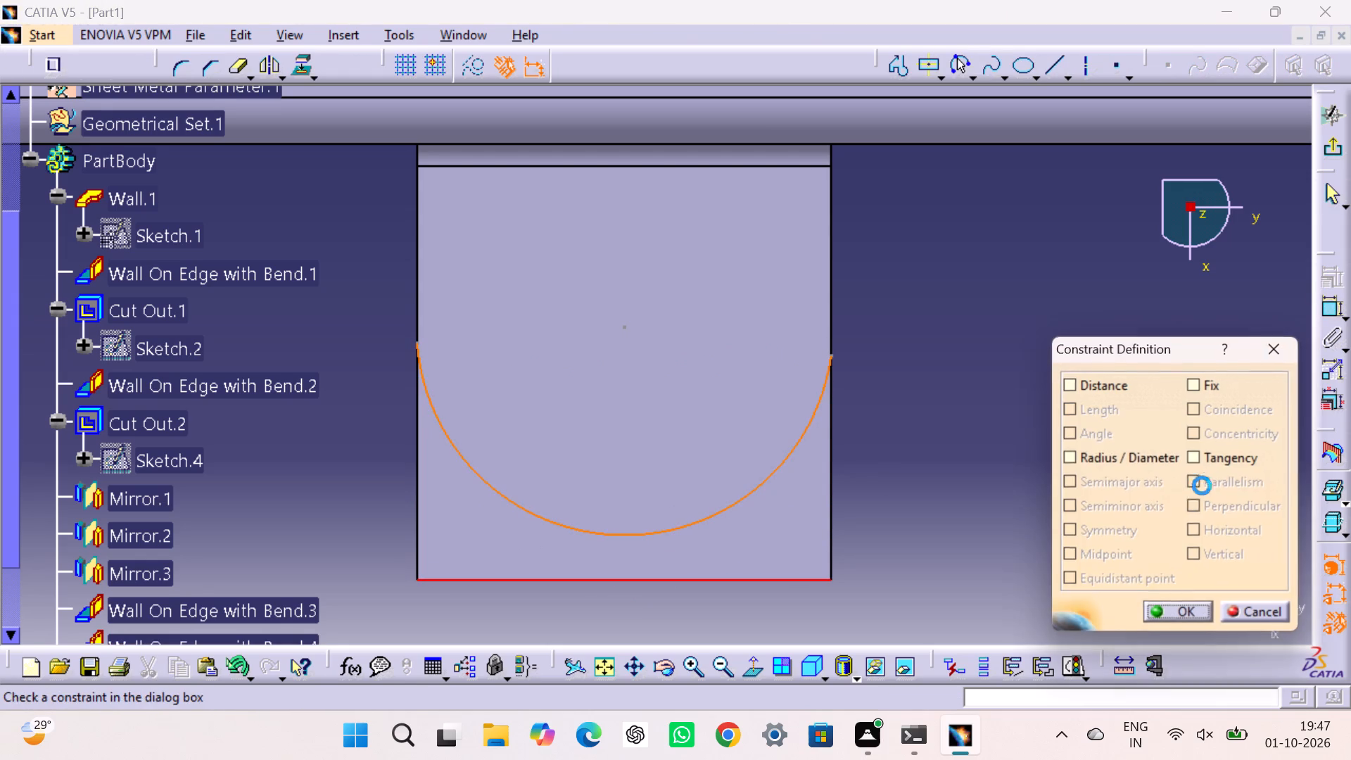
click(1203, 456)
click(1177, 604)
click(1106, 474)
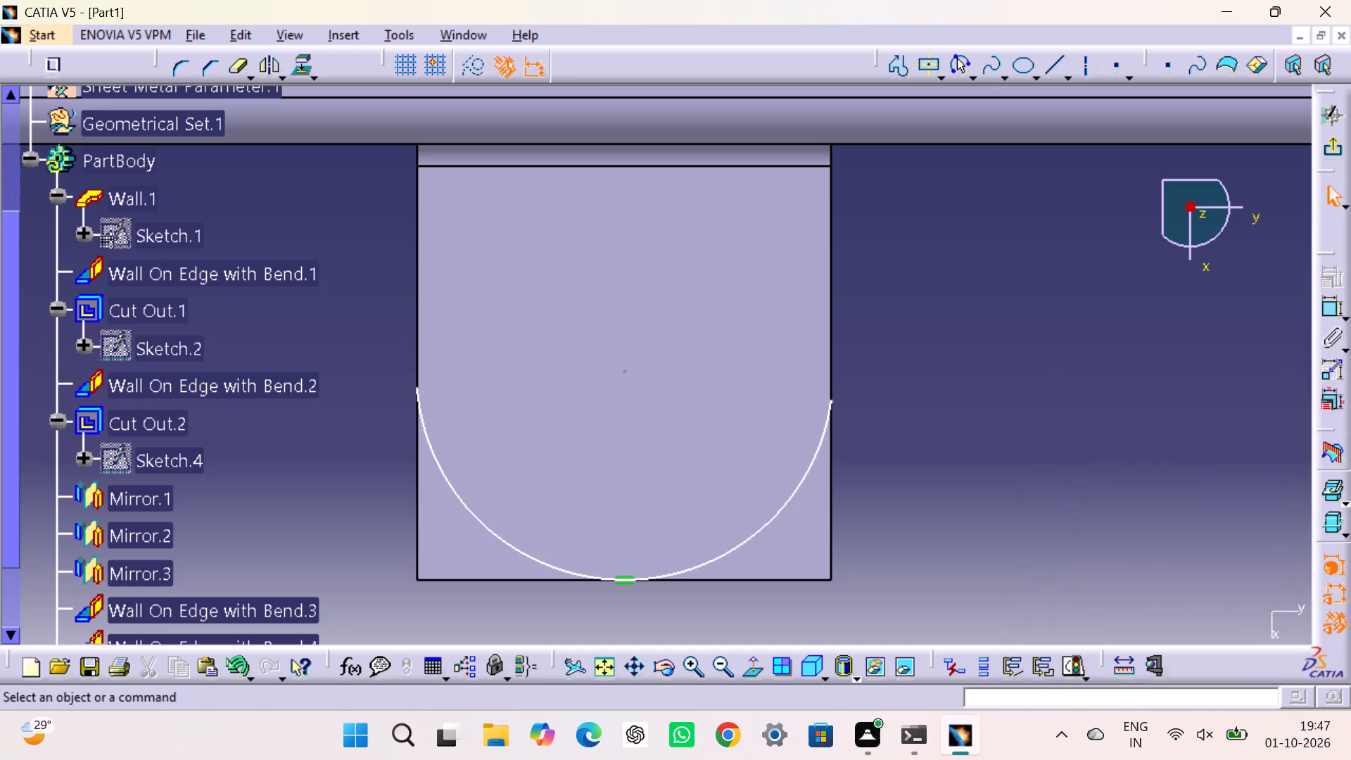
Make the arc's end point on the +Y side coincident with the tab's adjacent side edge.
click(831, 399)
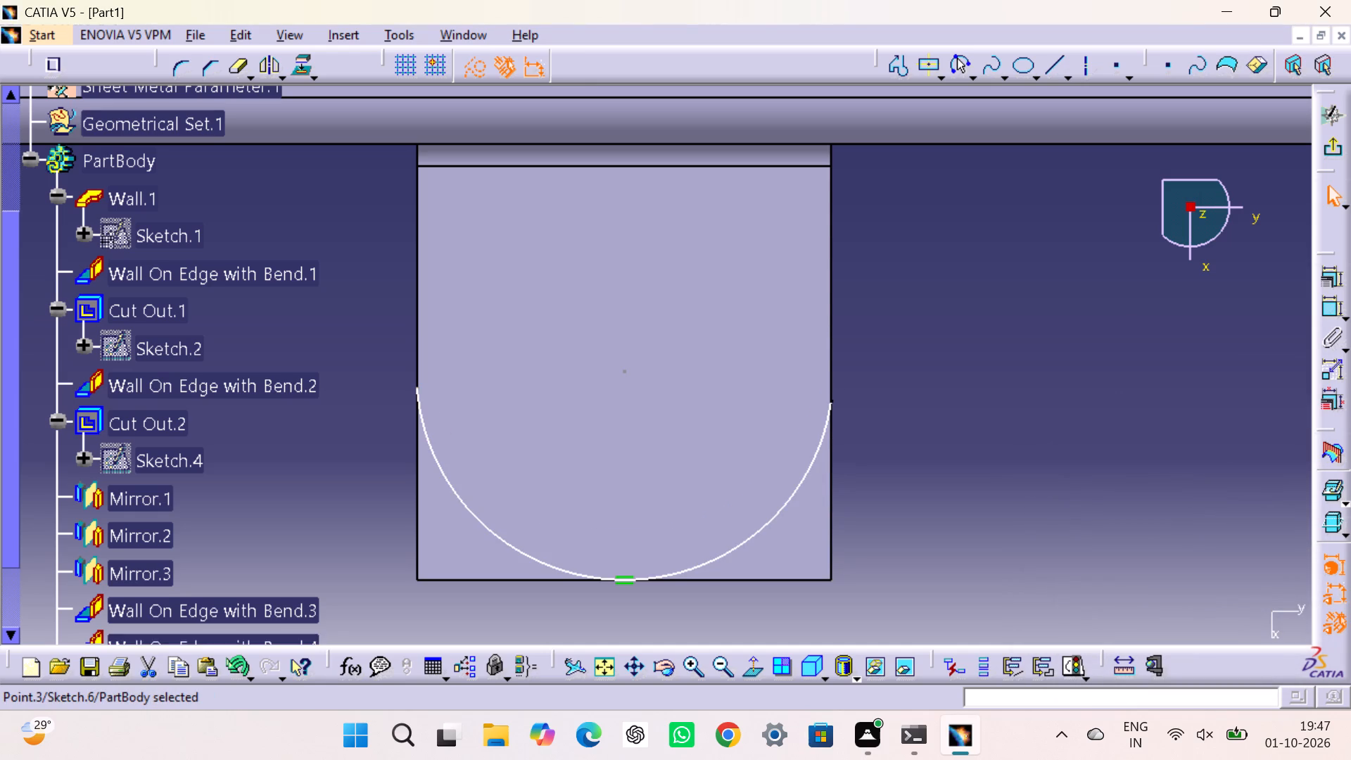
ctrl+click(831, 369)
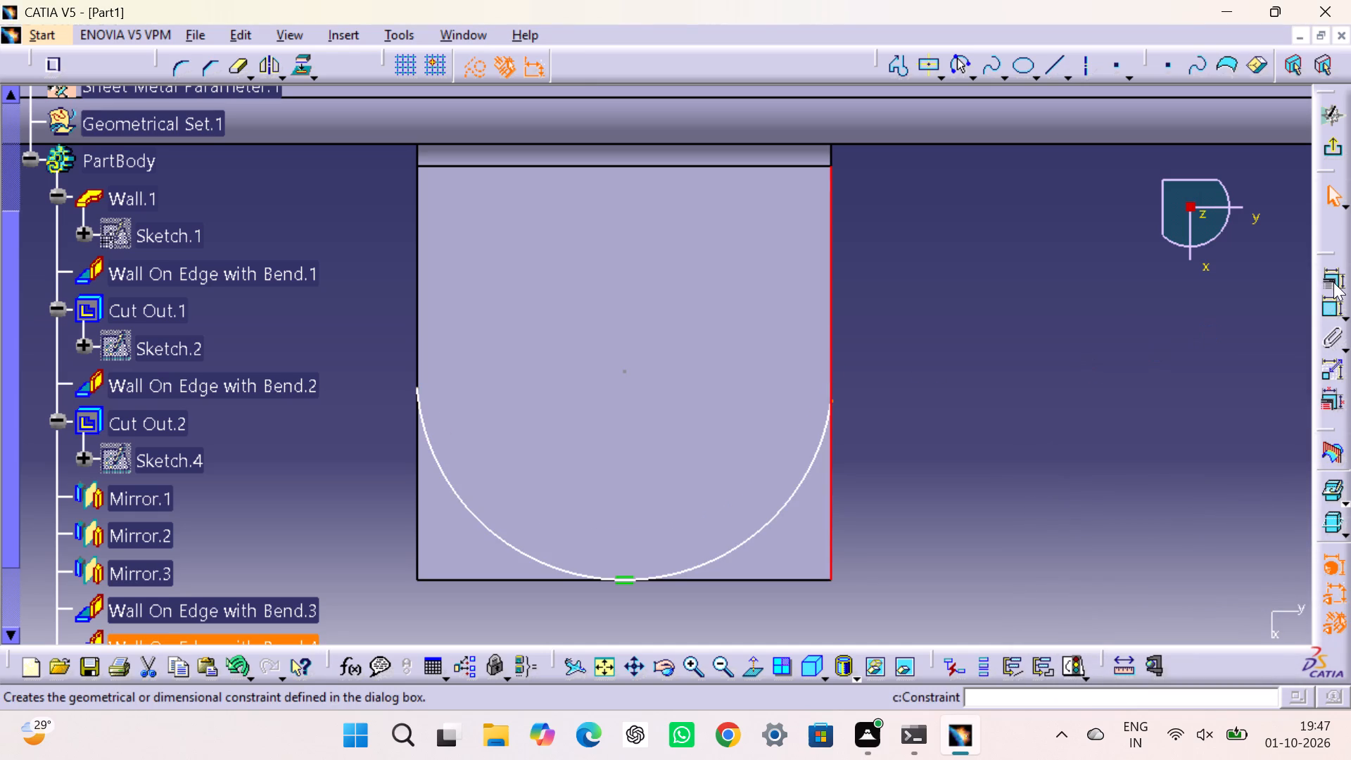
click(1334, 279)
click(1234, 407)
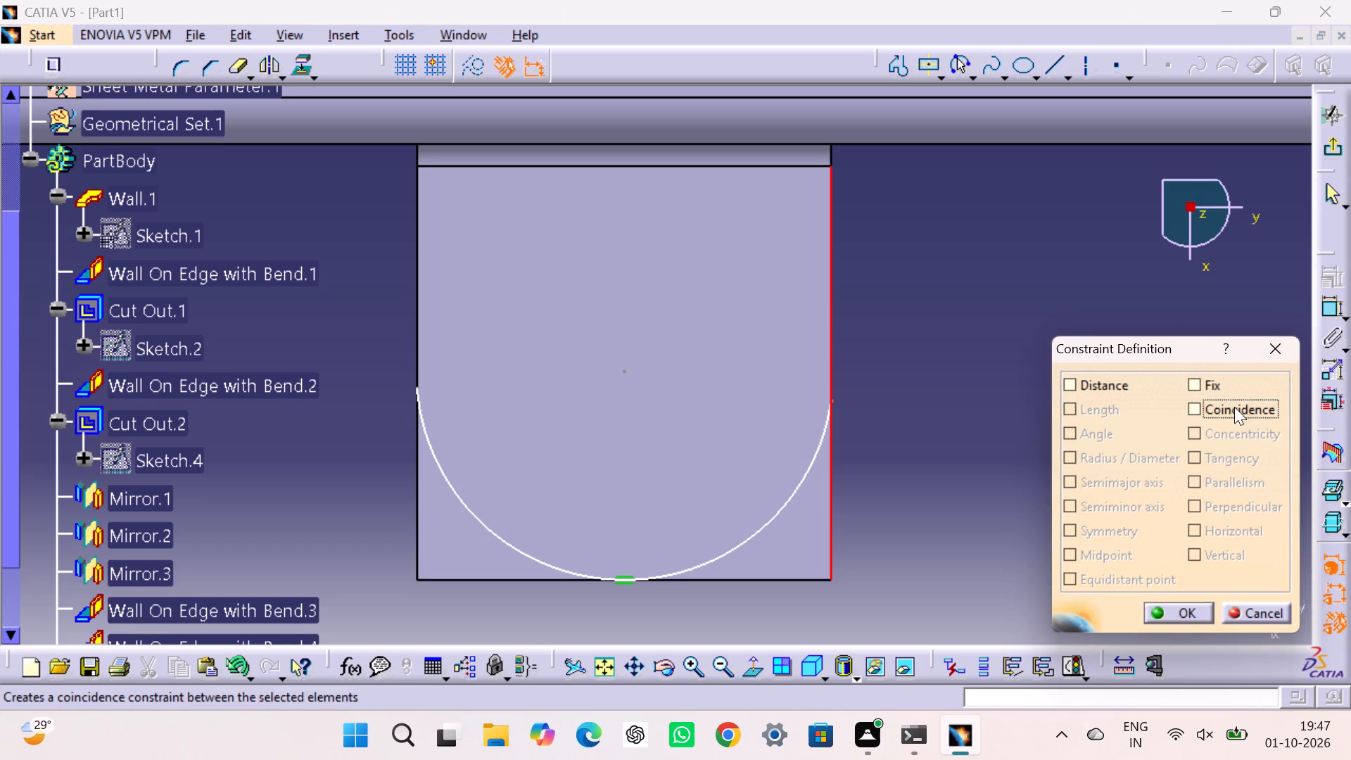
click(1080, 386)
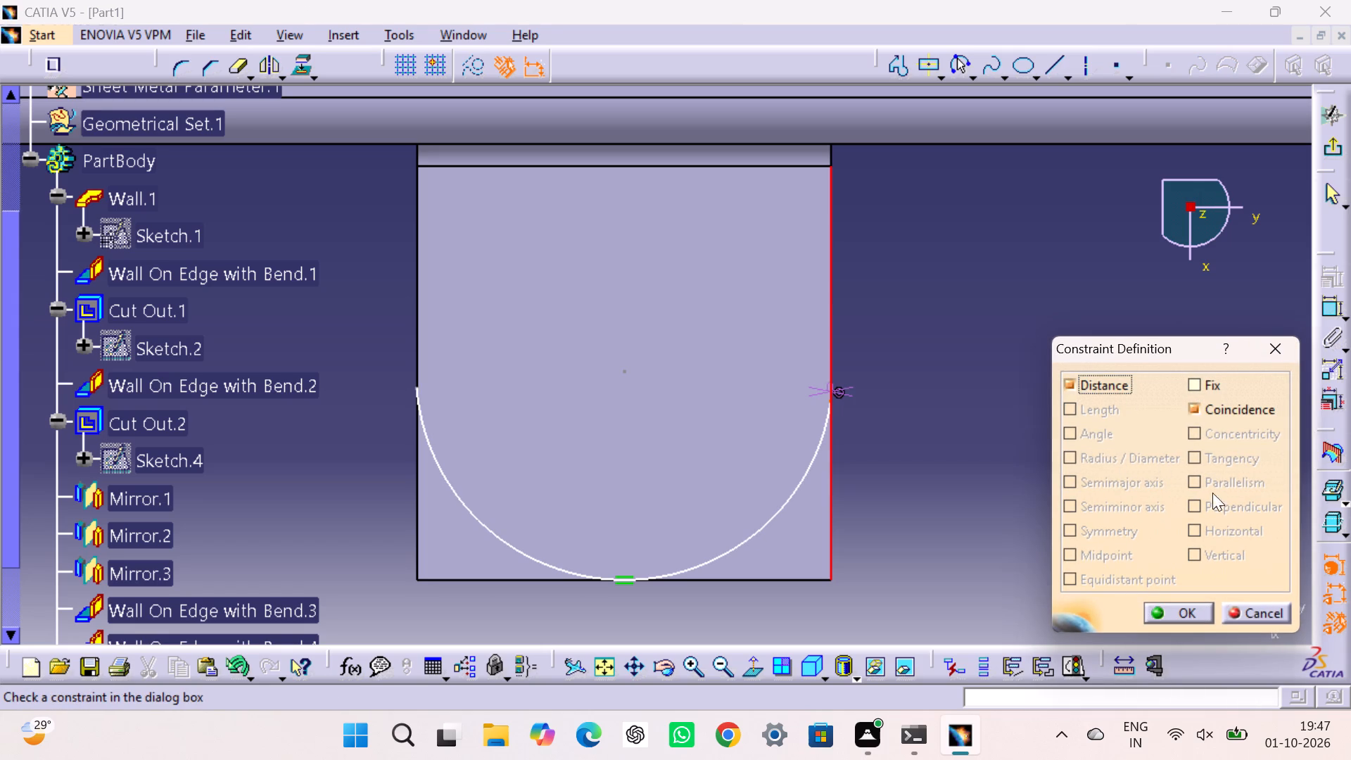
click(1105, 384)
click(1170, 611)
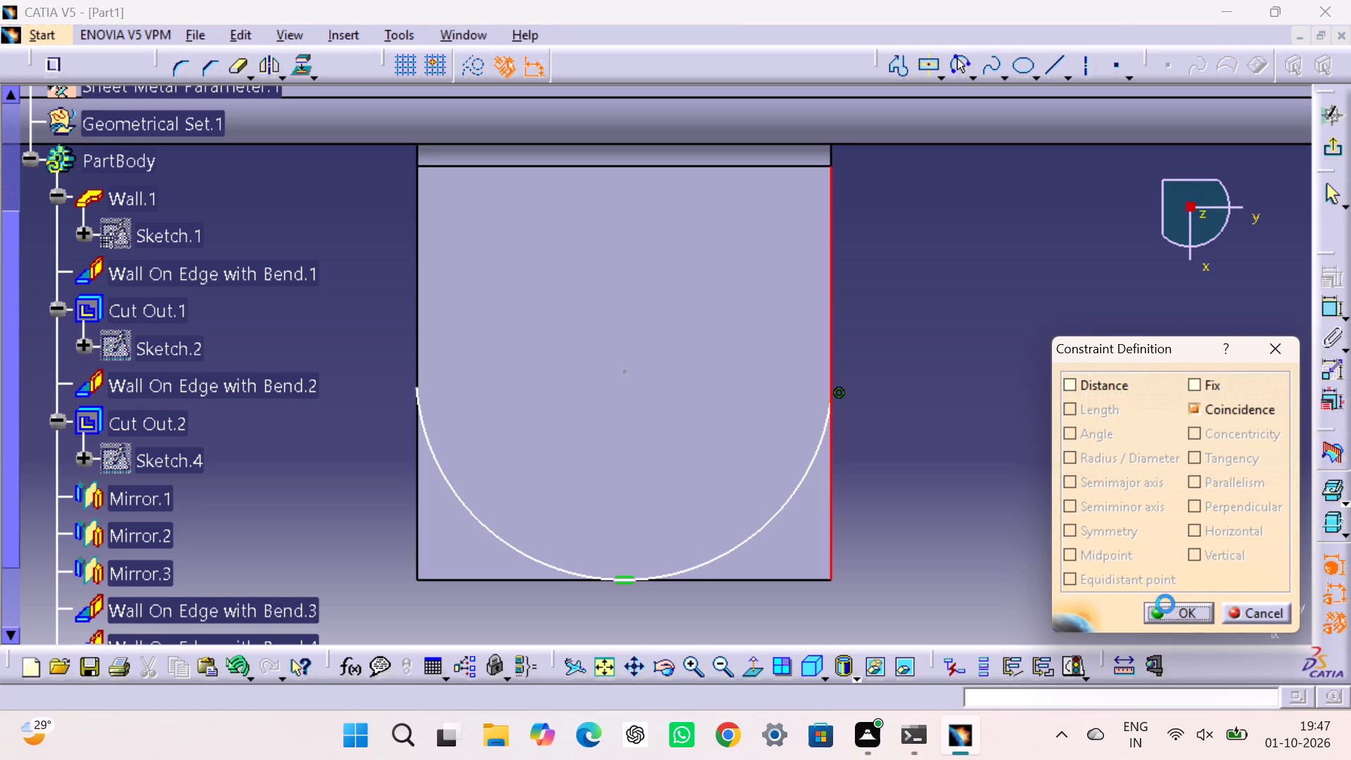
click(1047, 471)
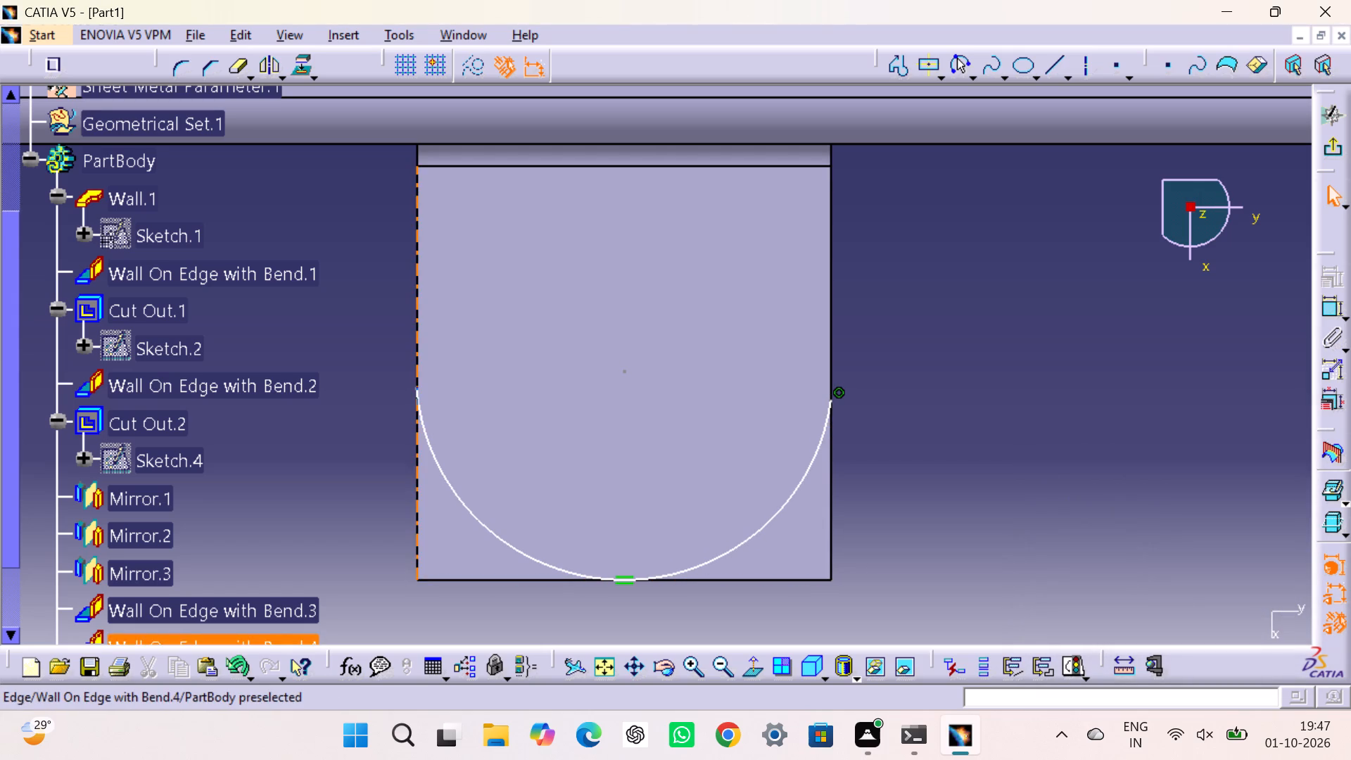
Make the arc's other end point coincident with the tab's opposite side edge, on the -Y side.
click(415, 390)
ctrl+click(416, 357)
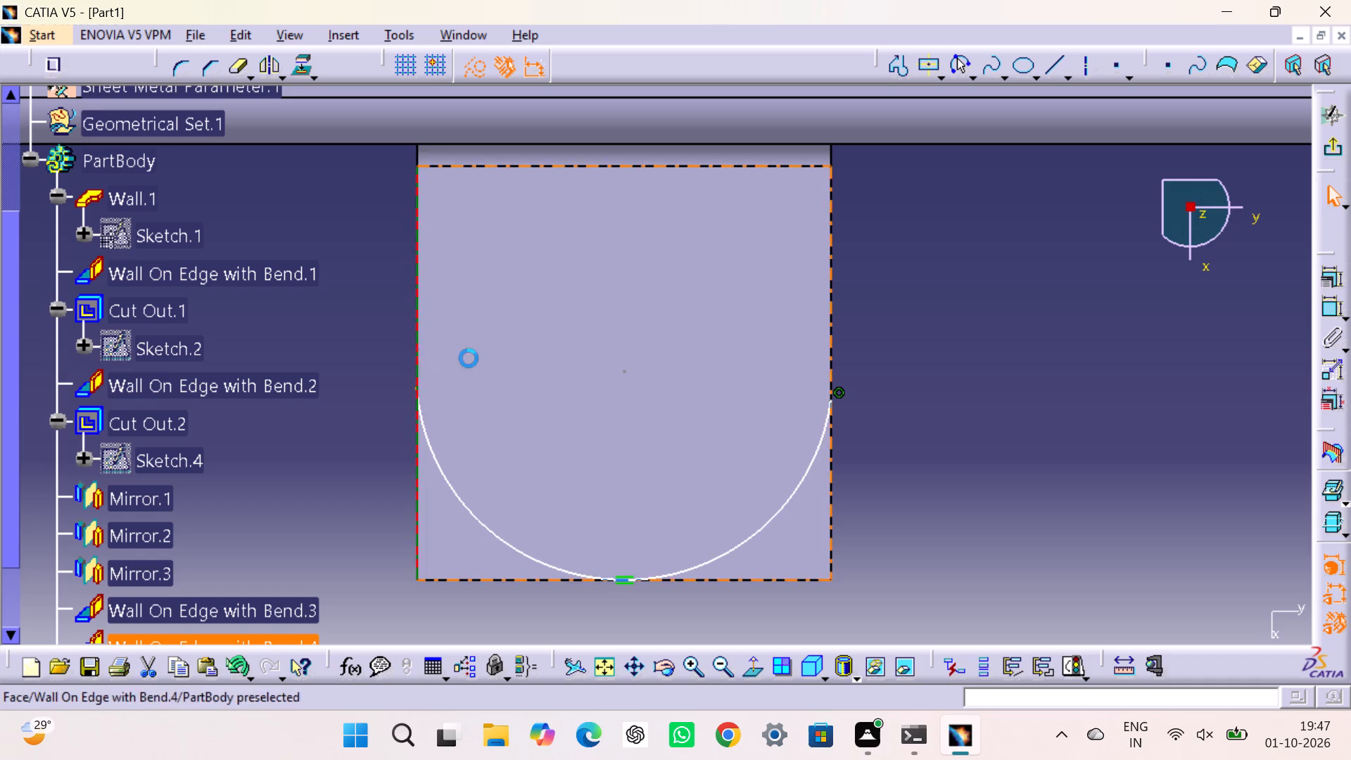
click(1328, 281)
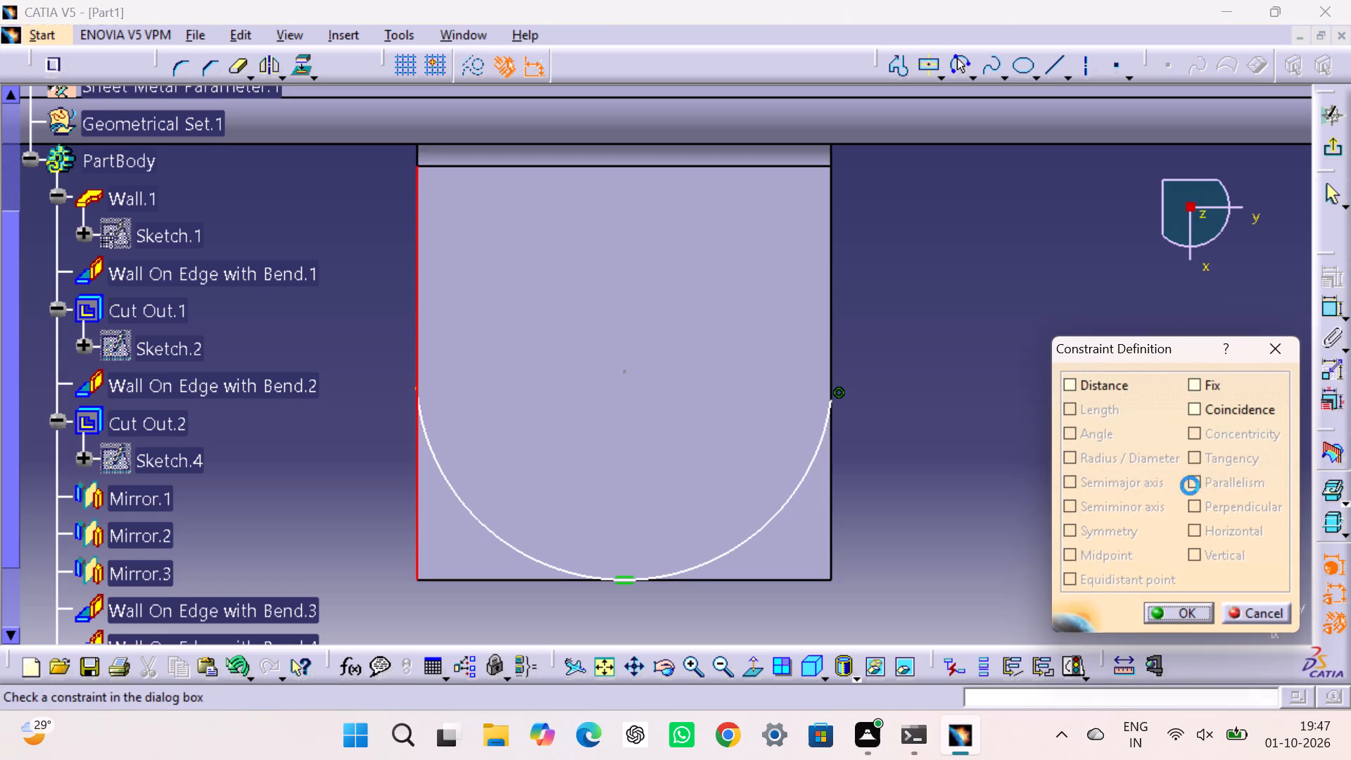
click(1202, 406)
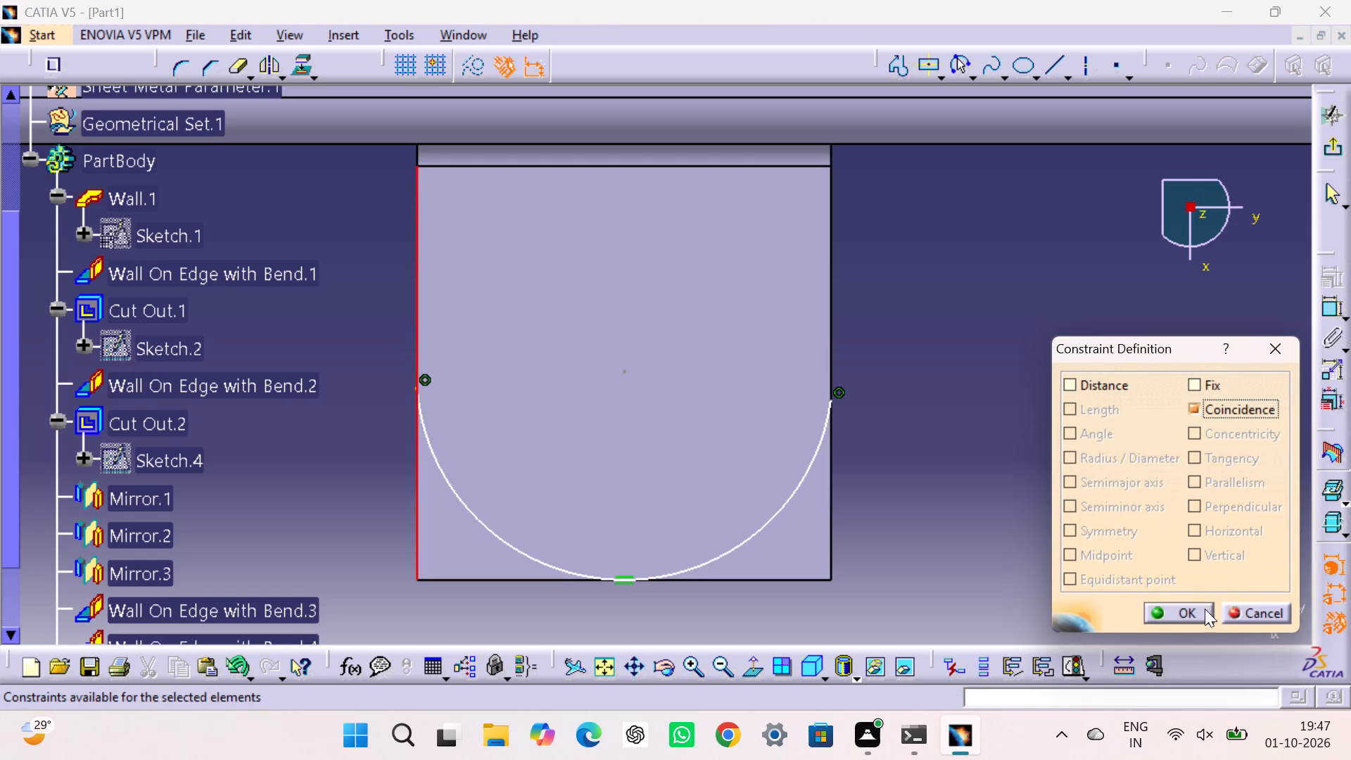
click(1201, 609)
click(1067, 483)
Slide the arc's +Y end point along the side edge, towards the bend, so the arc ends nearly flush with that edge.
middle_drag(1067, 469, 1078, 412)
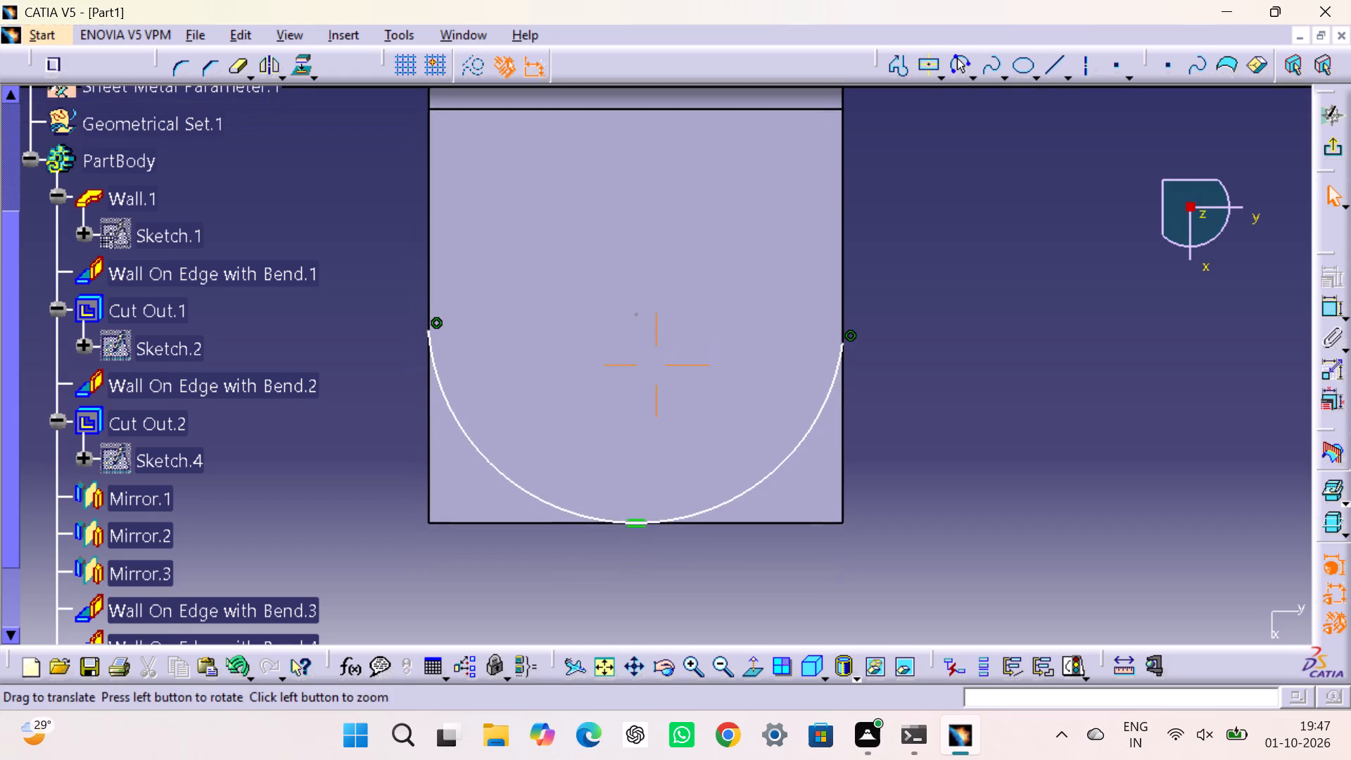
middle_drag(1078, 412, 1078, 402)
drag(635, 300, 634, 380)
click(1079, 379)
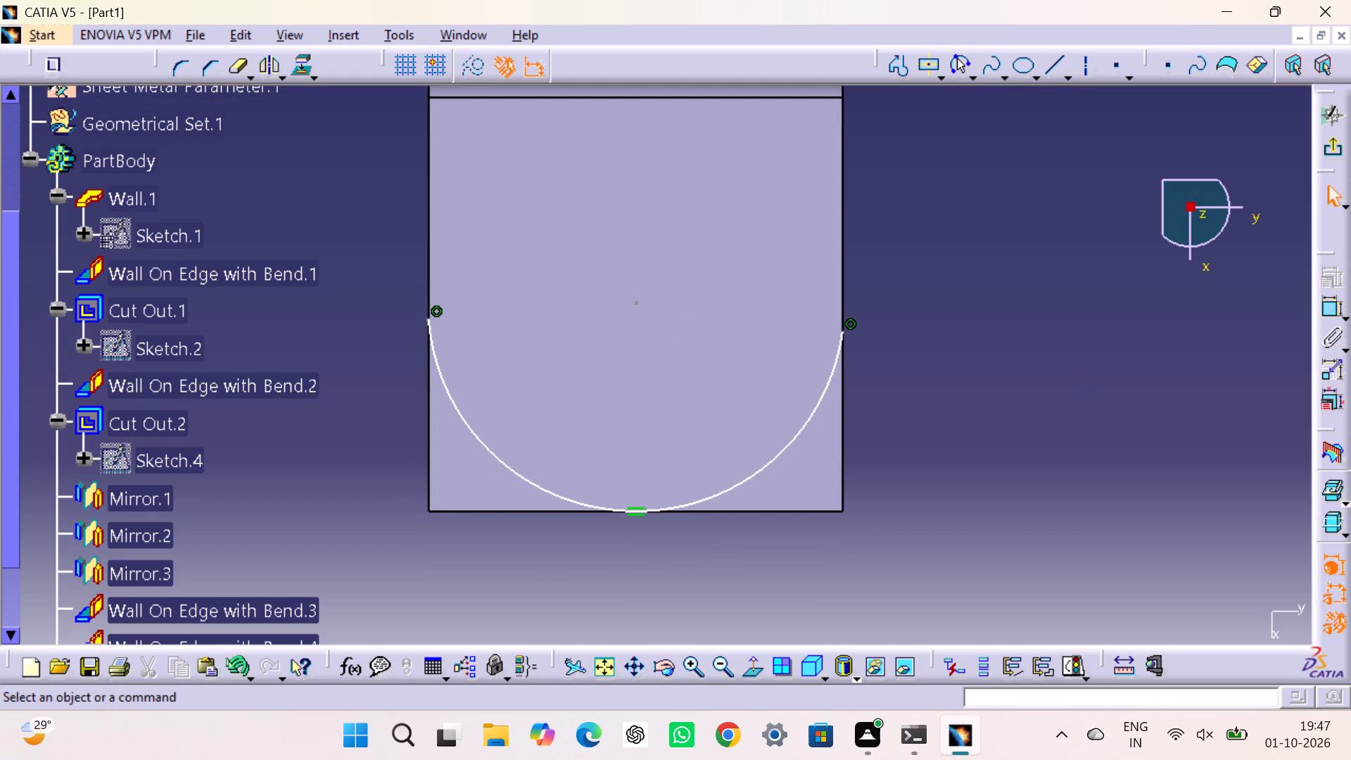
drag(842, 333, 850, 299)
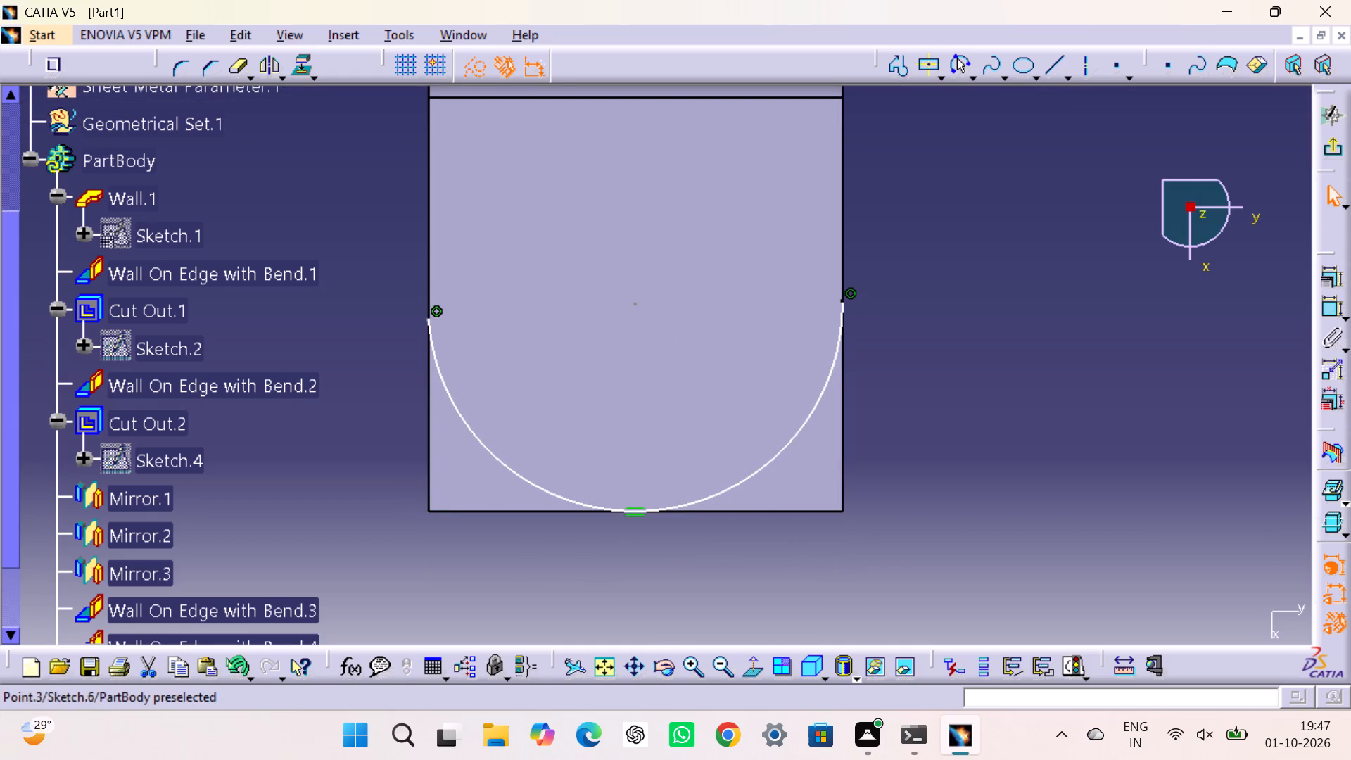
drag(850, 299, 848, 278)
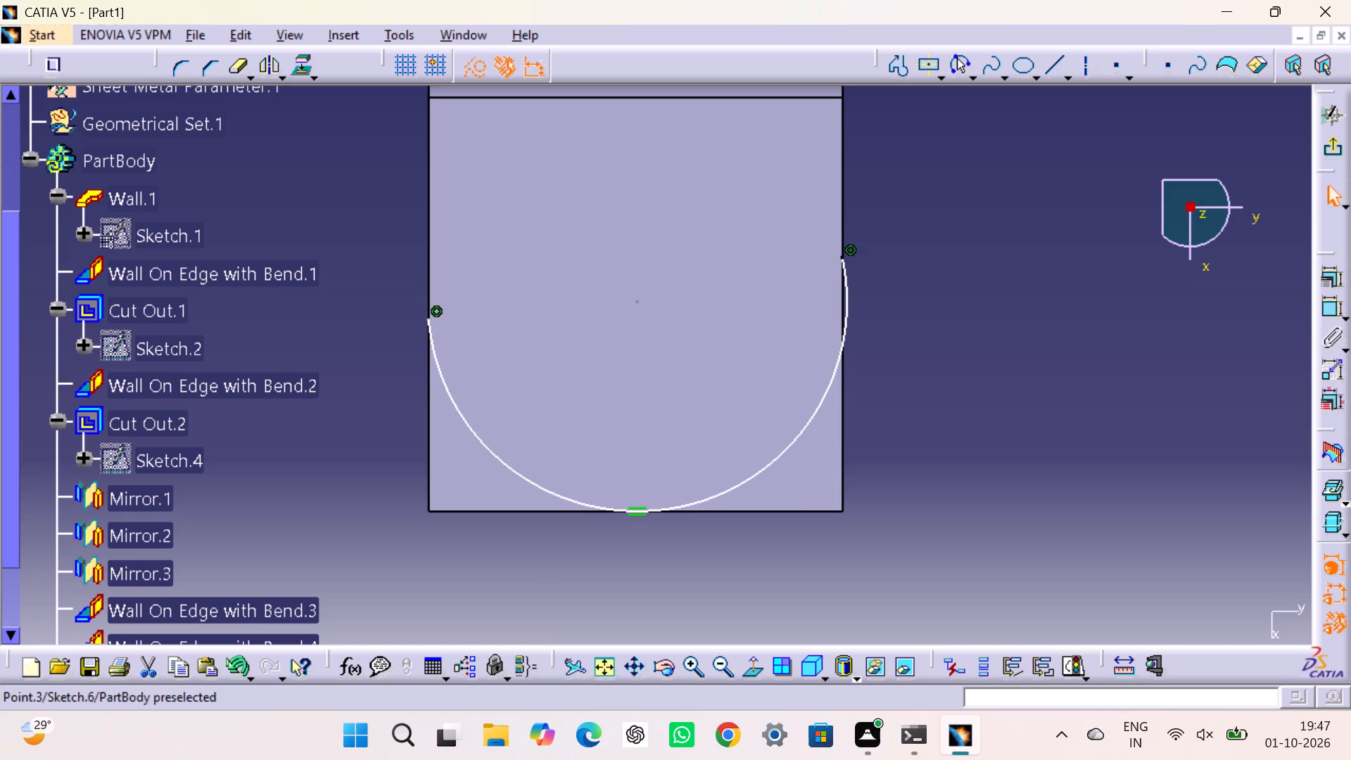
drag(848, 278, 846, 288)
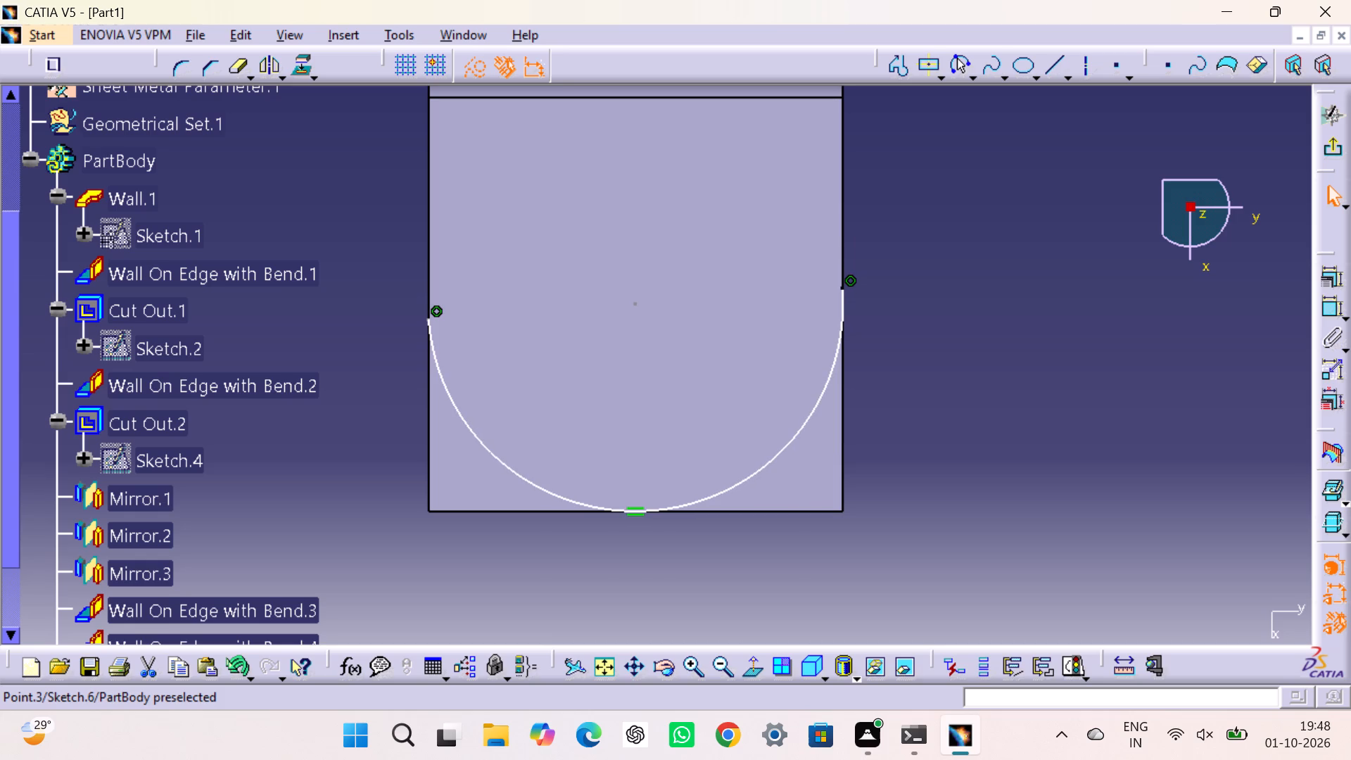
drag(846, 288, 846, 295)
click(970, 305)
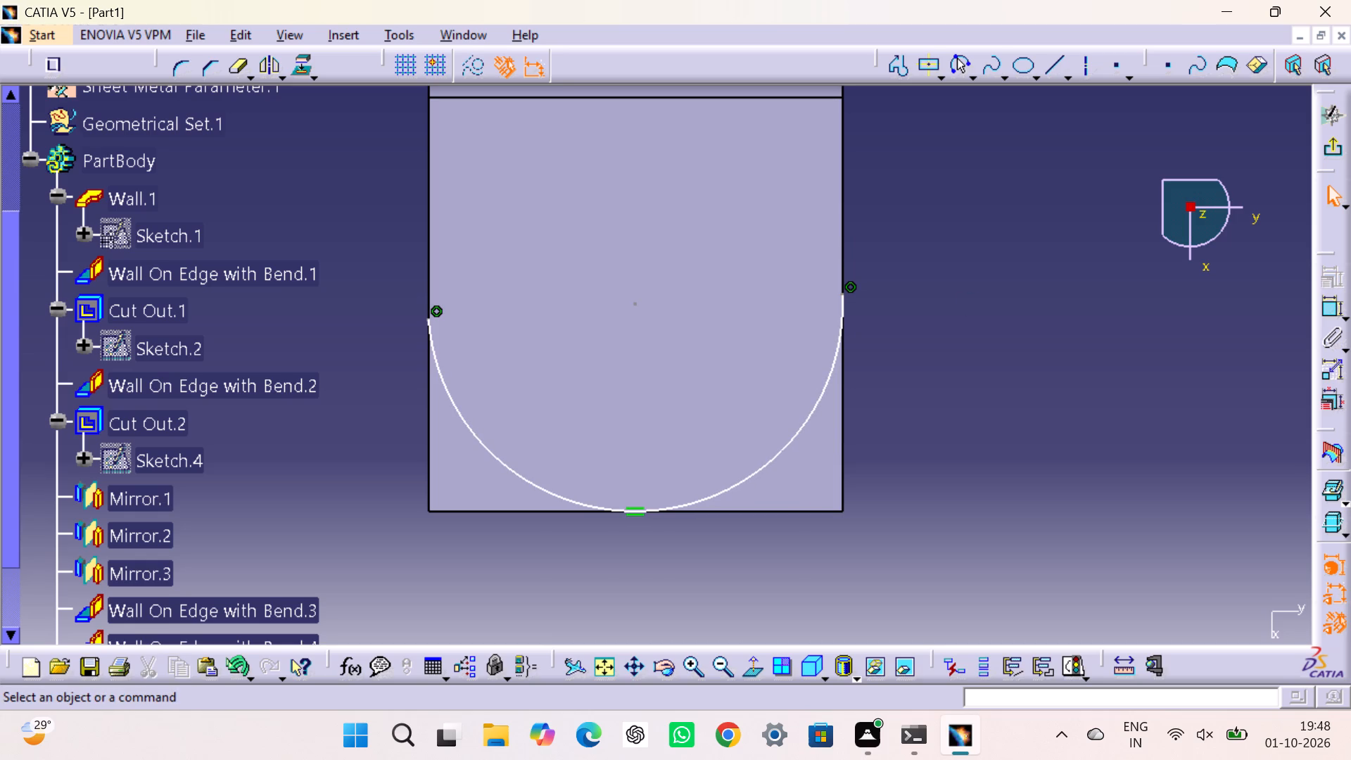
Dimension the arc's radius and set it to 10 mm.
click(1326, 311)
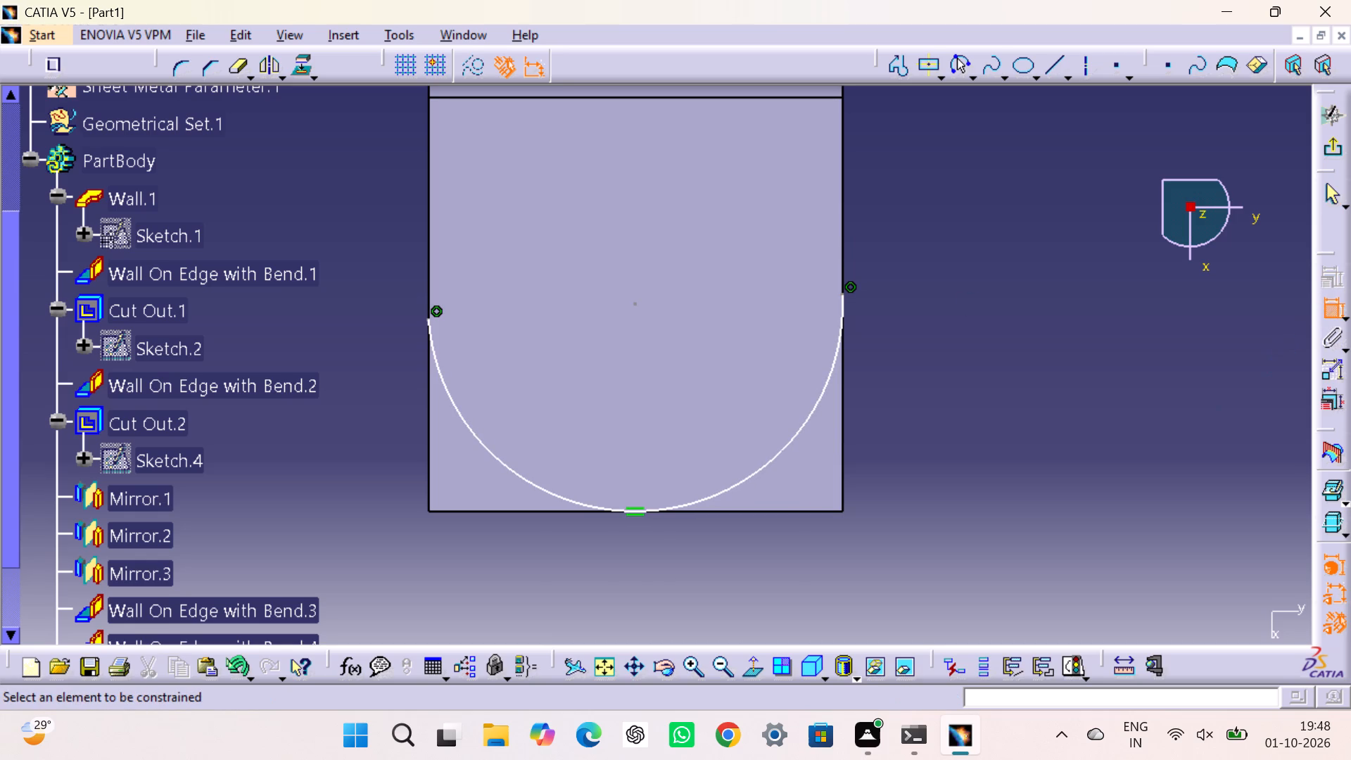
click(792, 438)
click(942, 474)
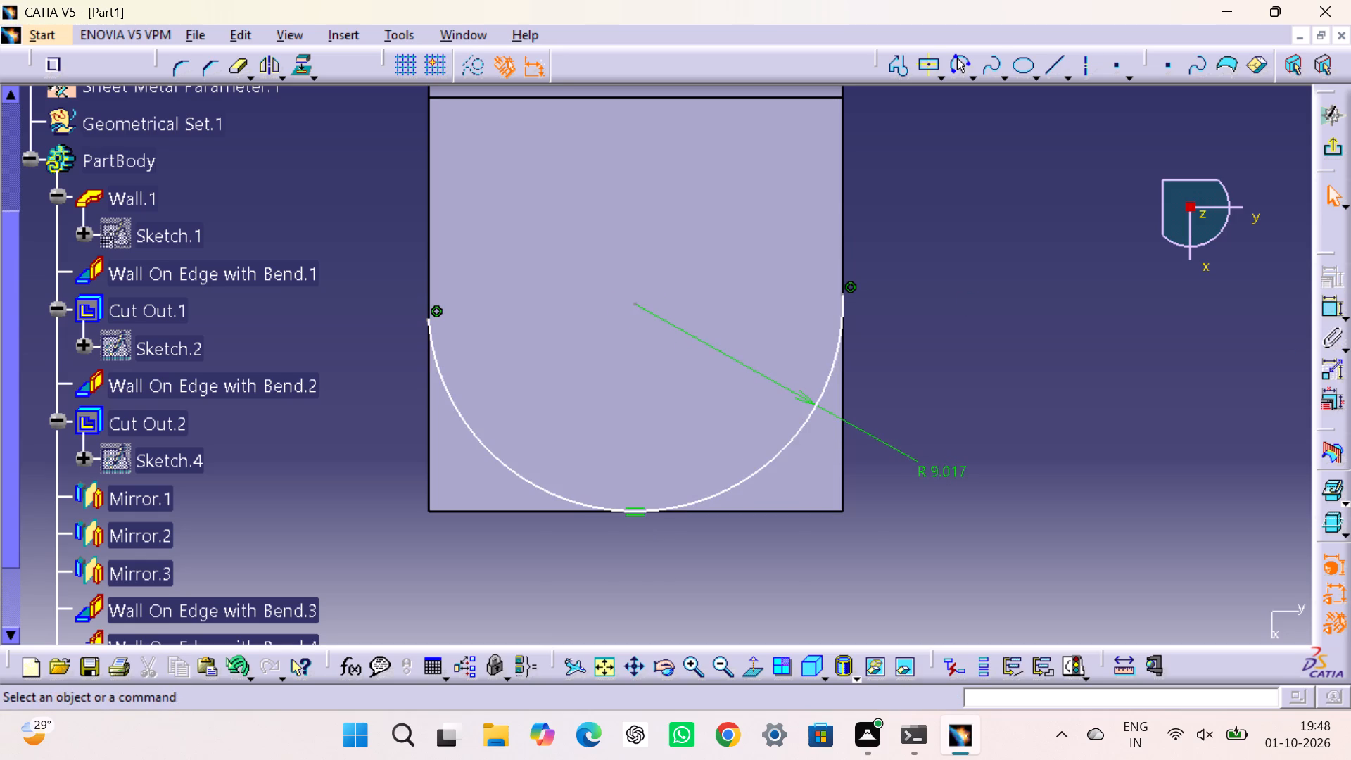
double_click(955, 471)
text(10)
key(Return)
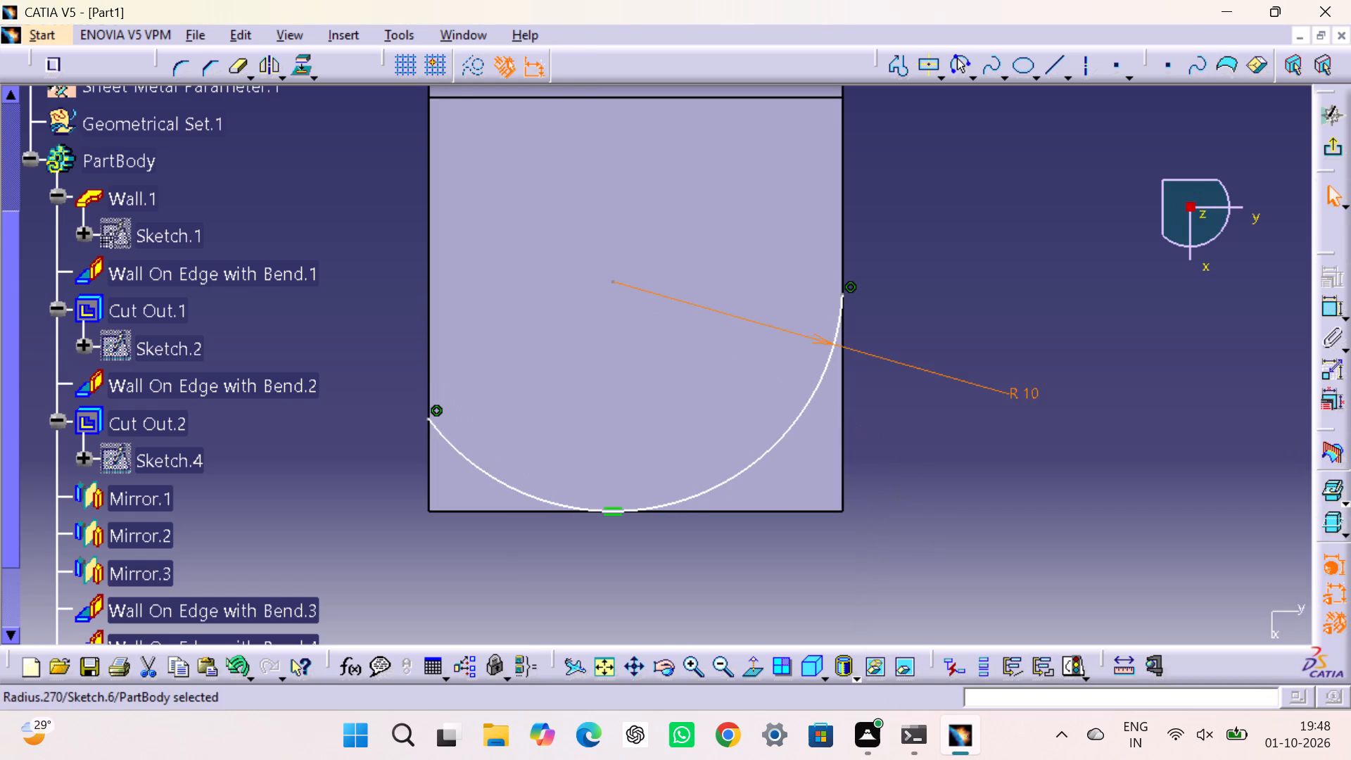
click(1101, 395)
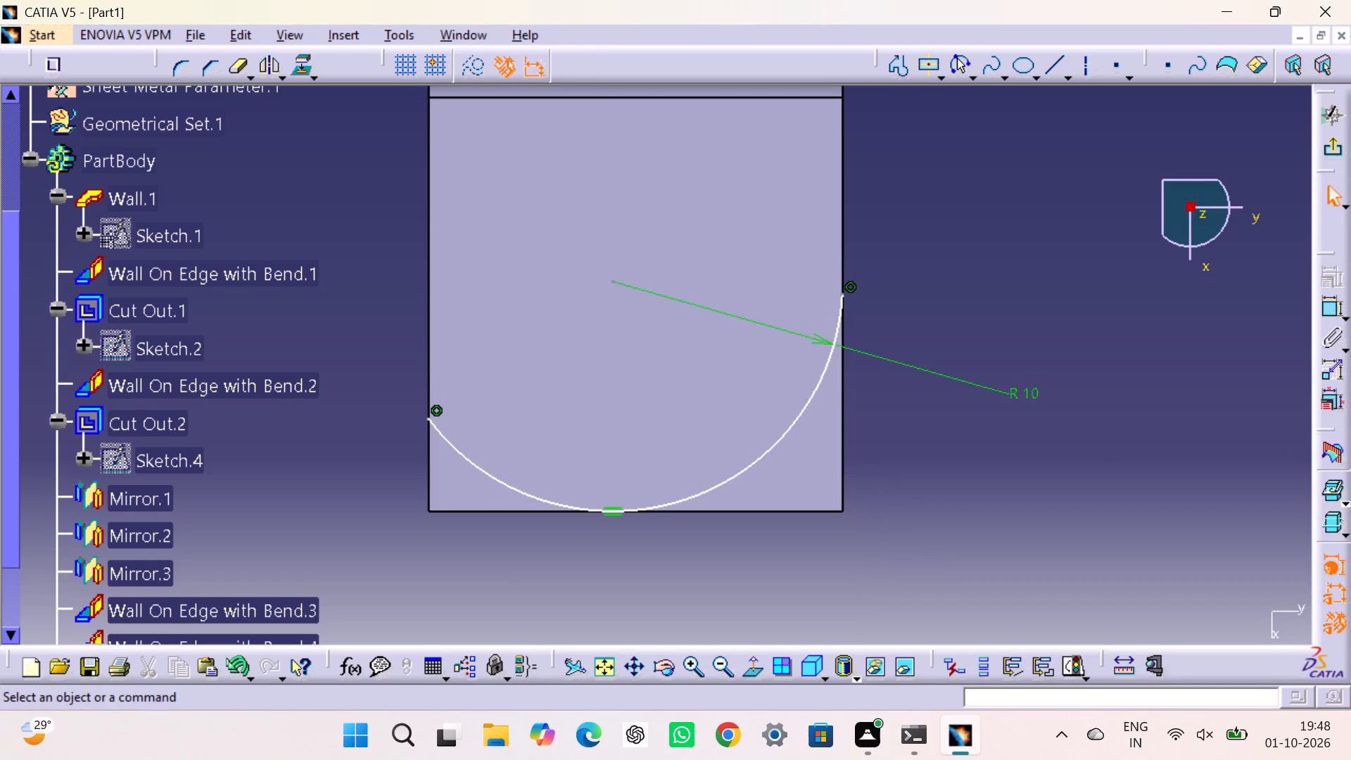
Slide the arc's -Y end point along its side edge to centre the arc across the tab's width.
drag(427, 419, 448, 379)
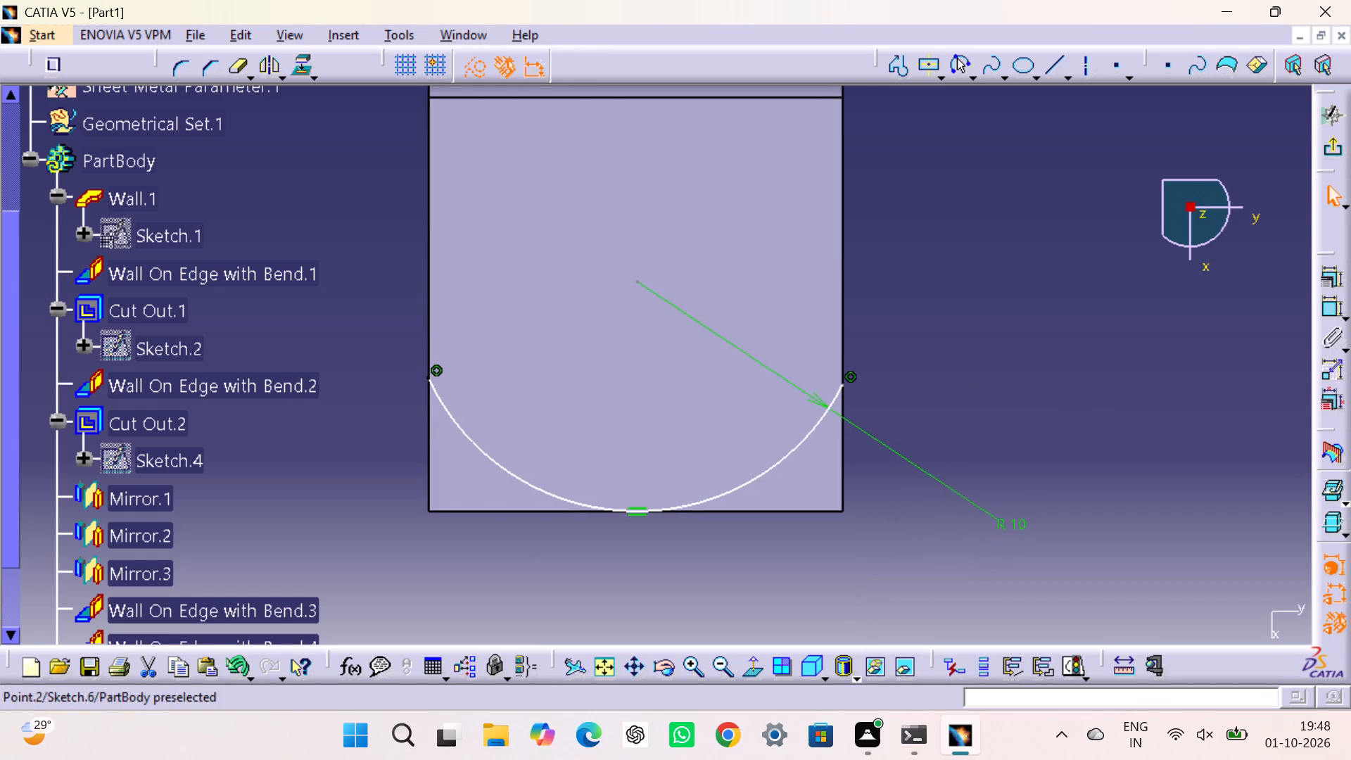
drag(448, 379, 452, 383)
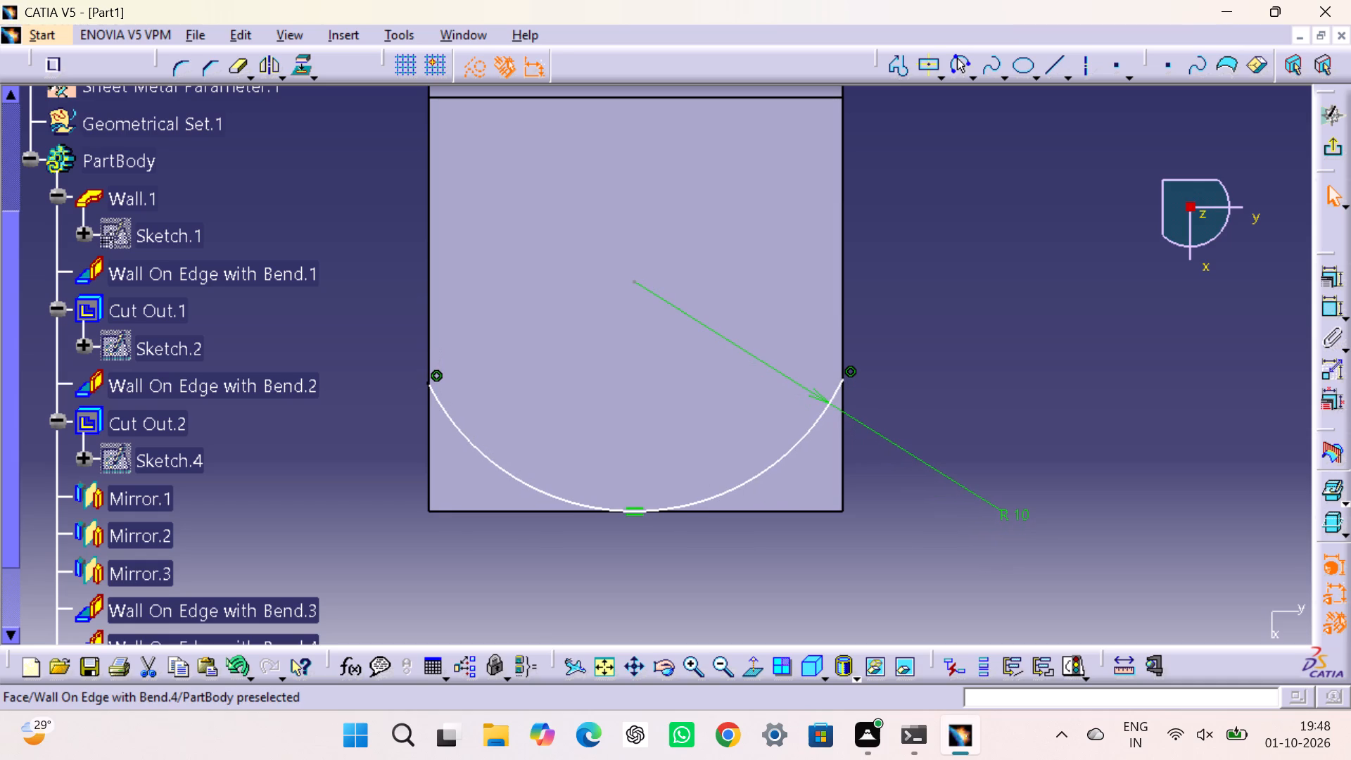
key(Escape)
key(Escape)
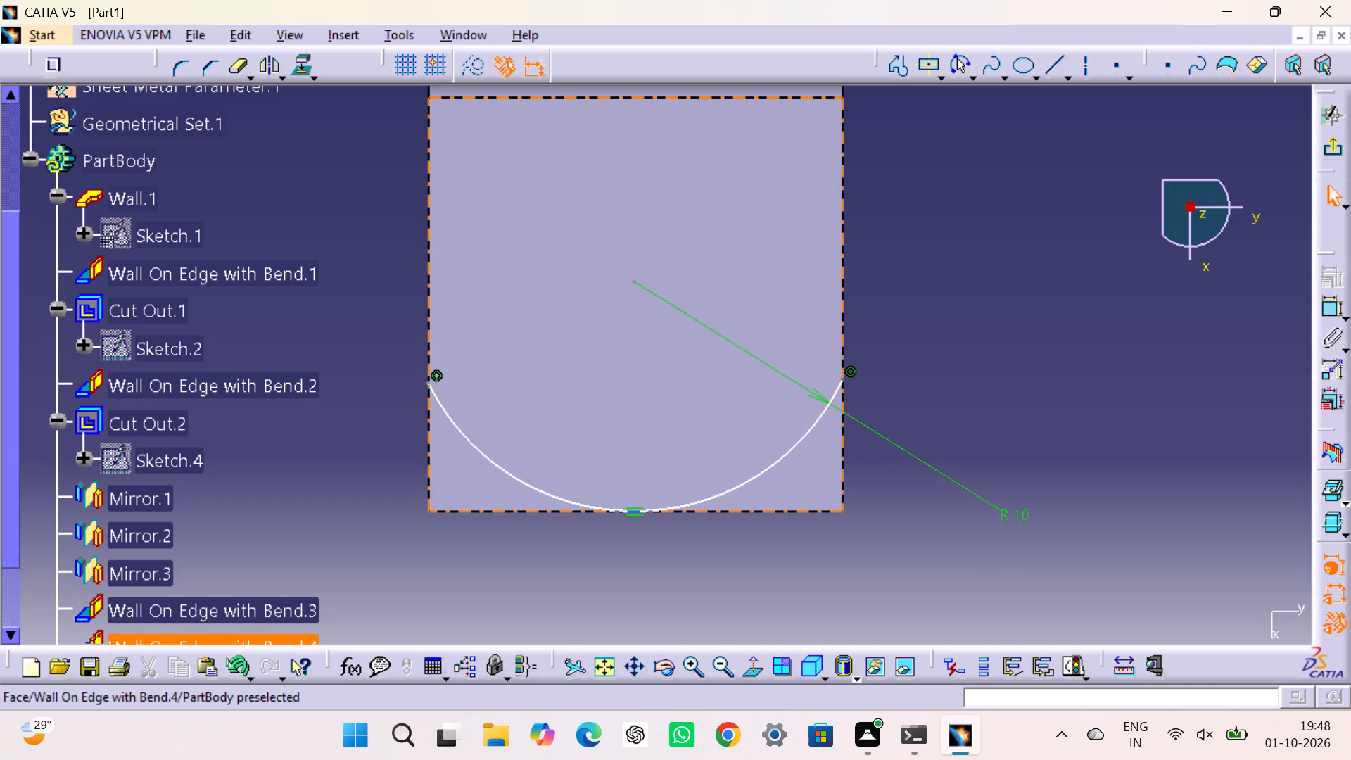
Delete the R 10 arc from the tab sketch.
key(ctrl+z)
key(ctrl+z)
key(ctrl+z)
key(ctrl+z)
key(ctrl+z)
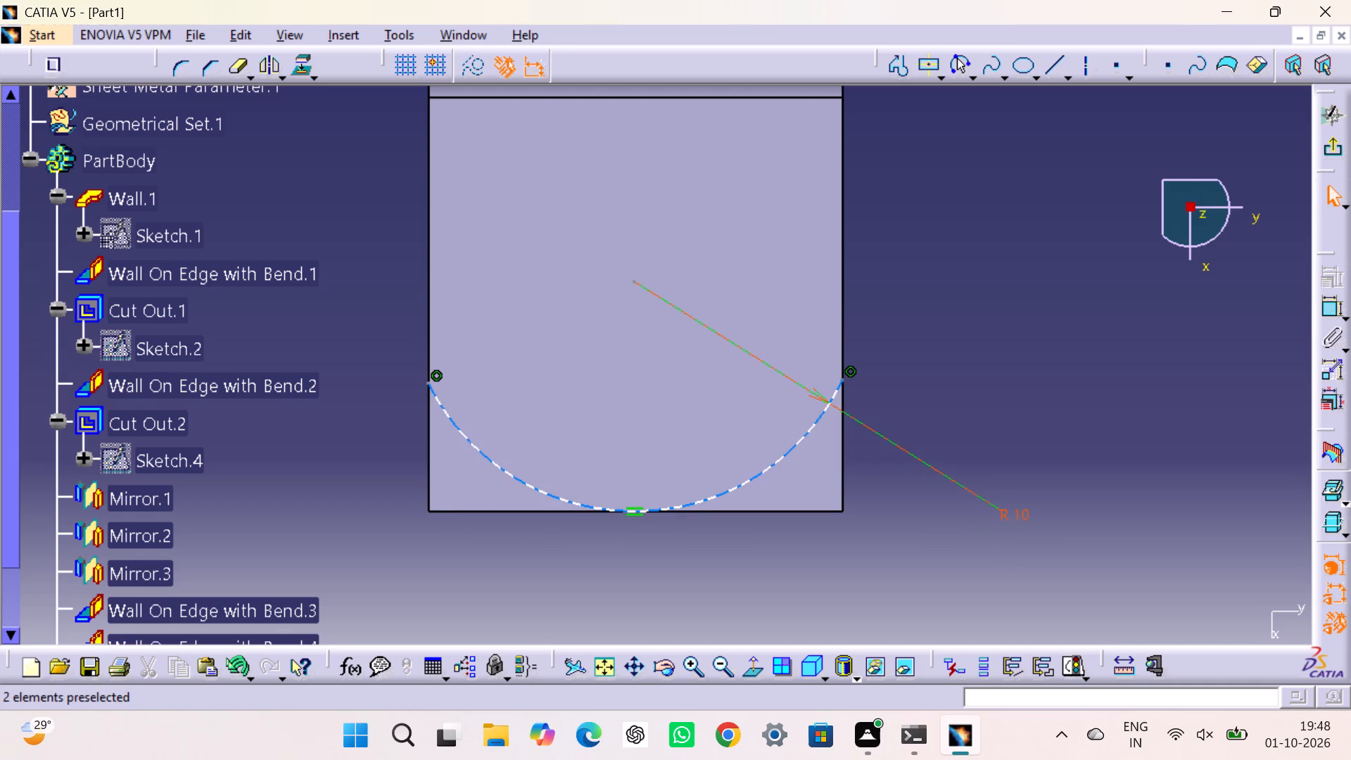
click(800, 441)
key(Delete)
double_click(1010, 362)
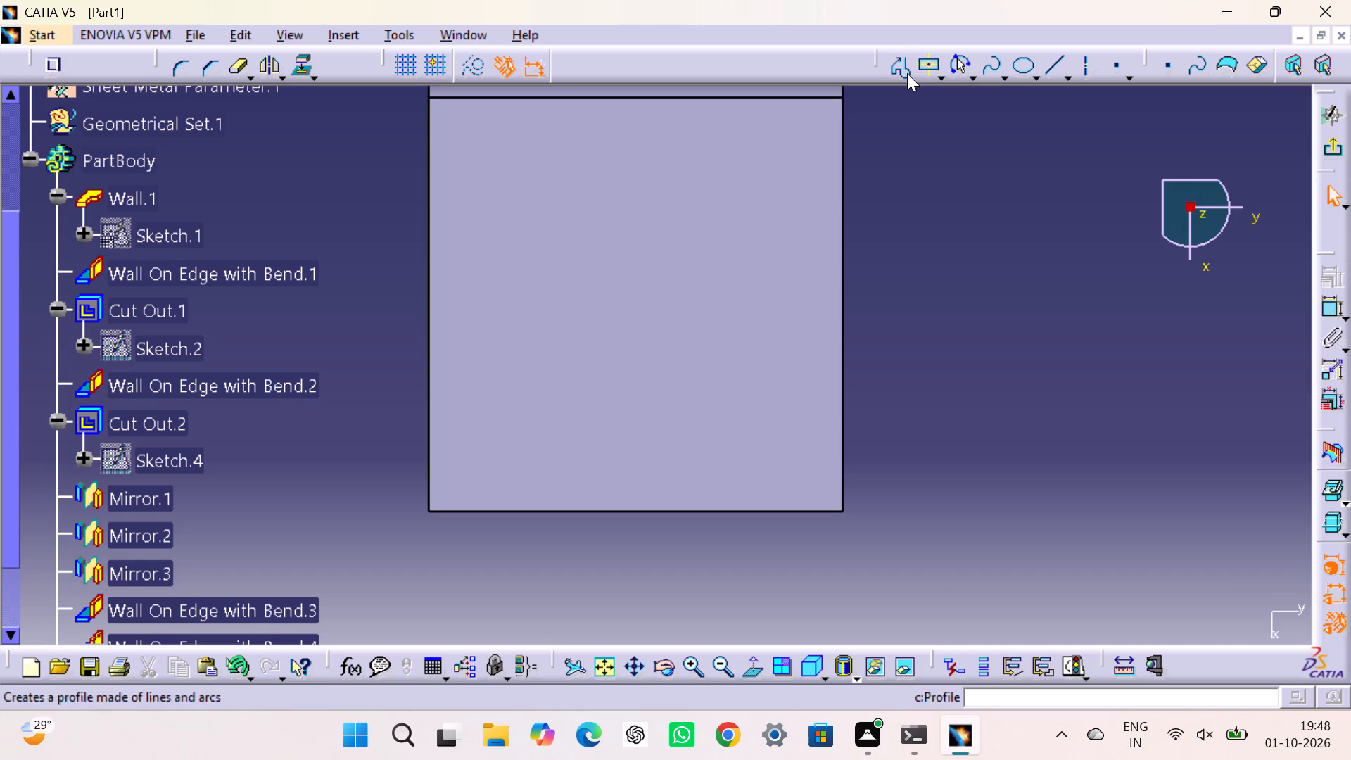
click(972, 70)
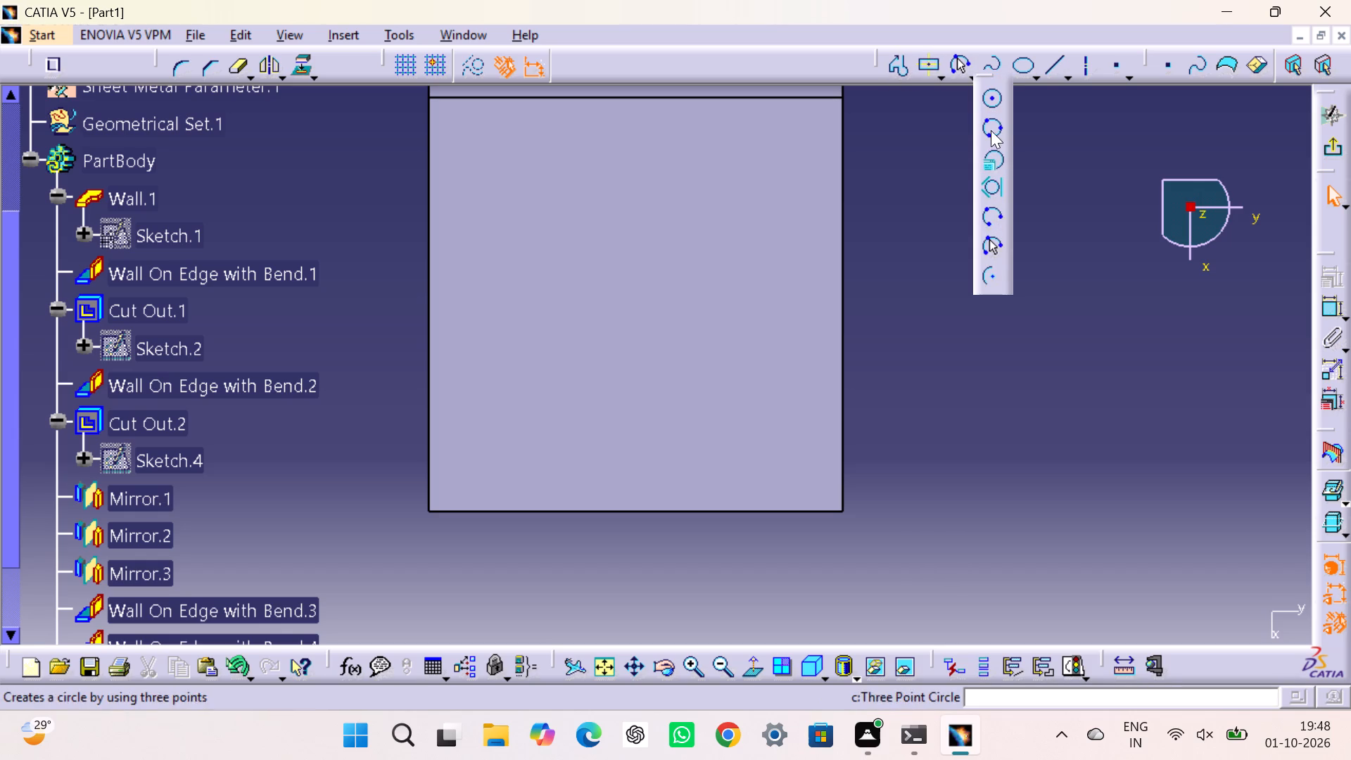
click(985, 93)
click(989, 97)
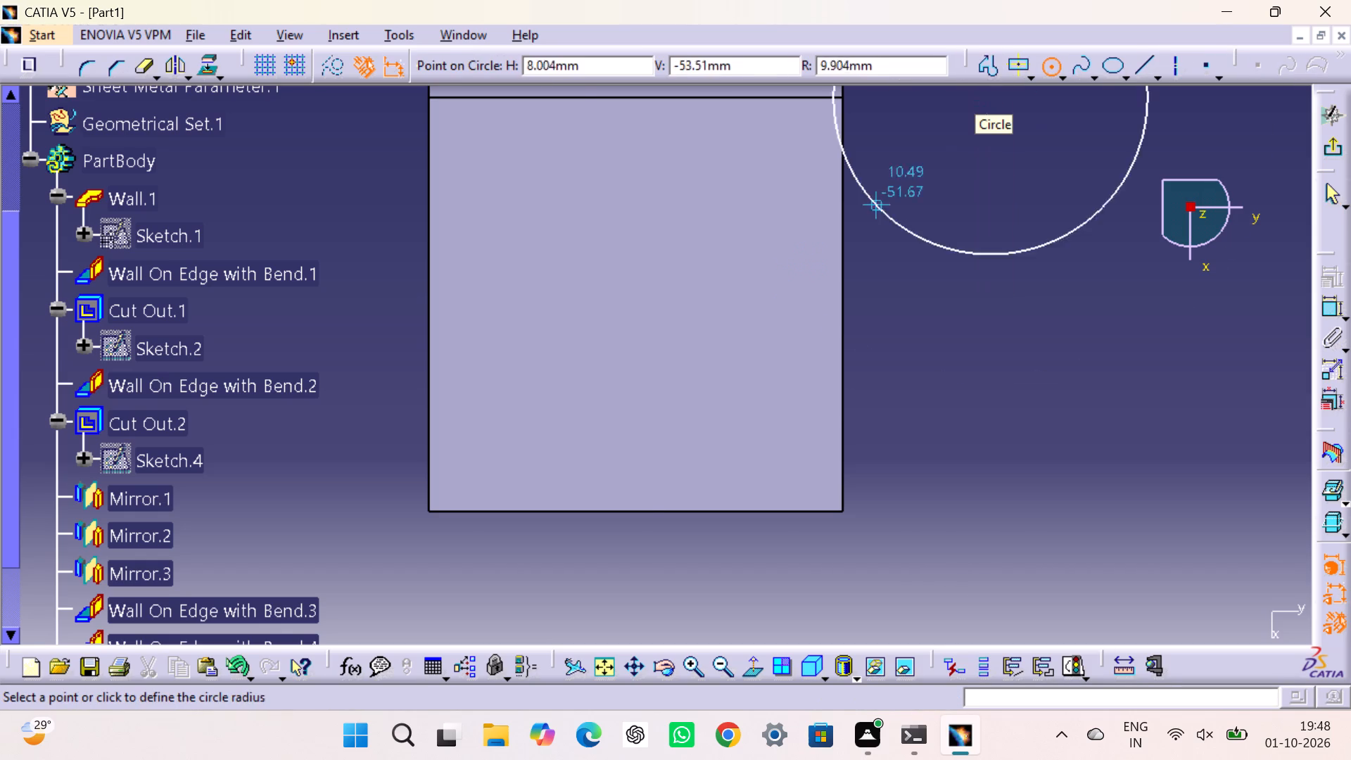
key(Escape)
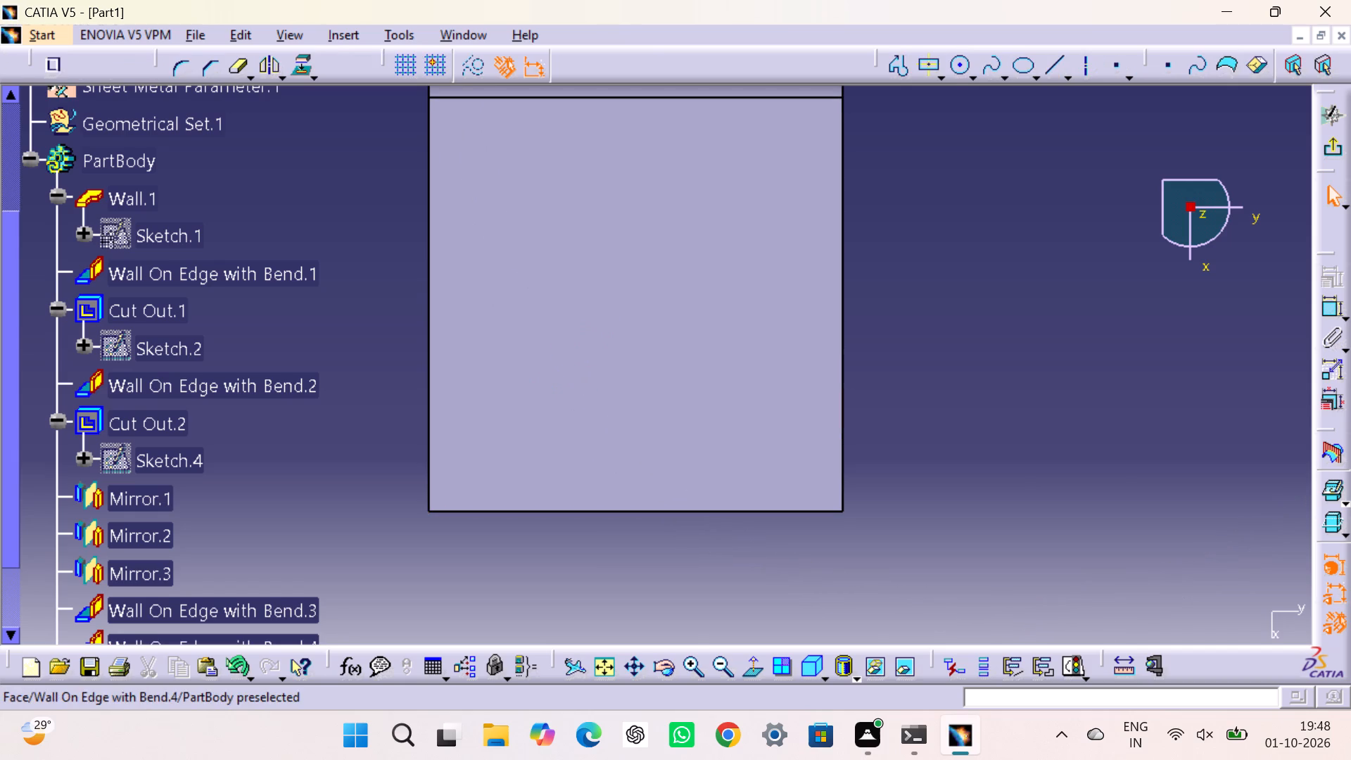
Sketch a circle of about 8.9 mm radius centred across the tab's width and reaching slightly past its outer edge.
click(956, 65)
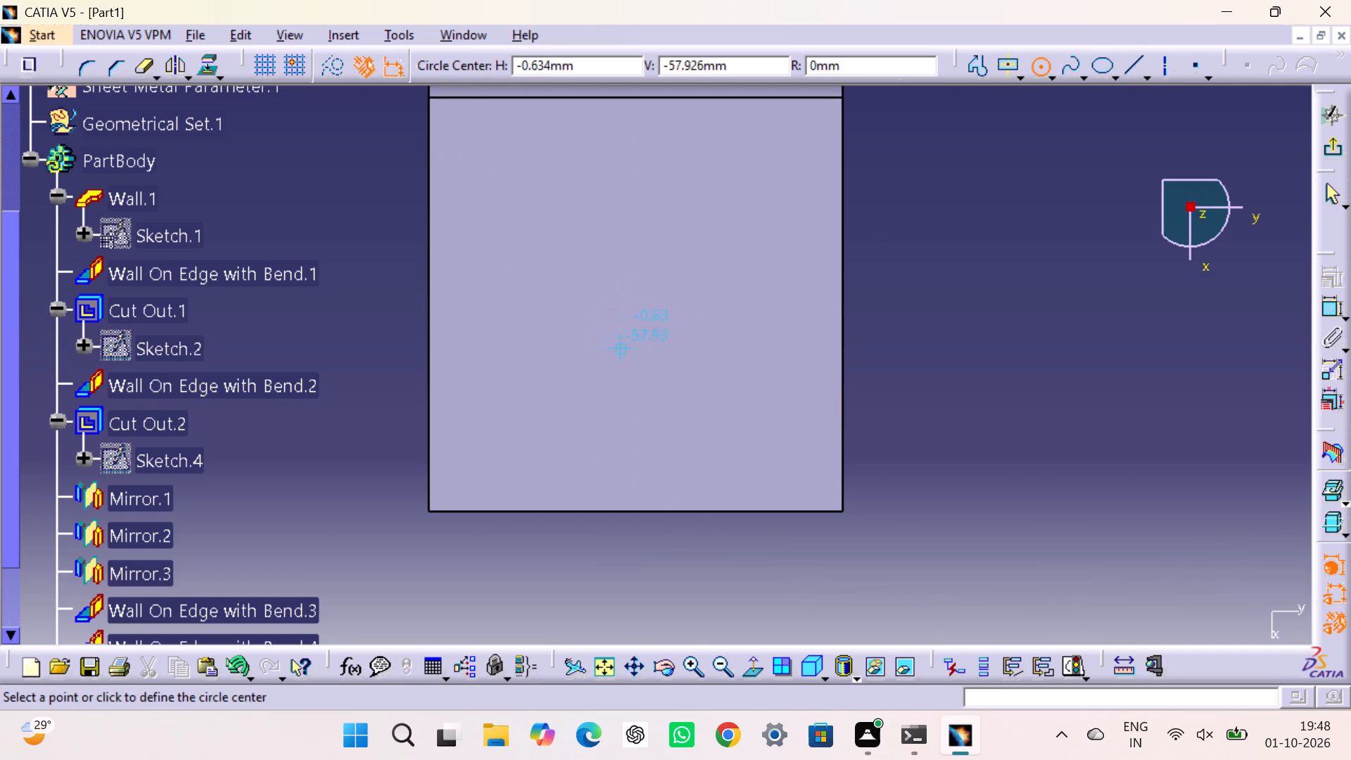
middle_drag(626, 316, 617, 471)
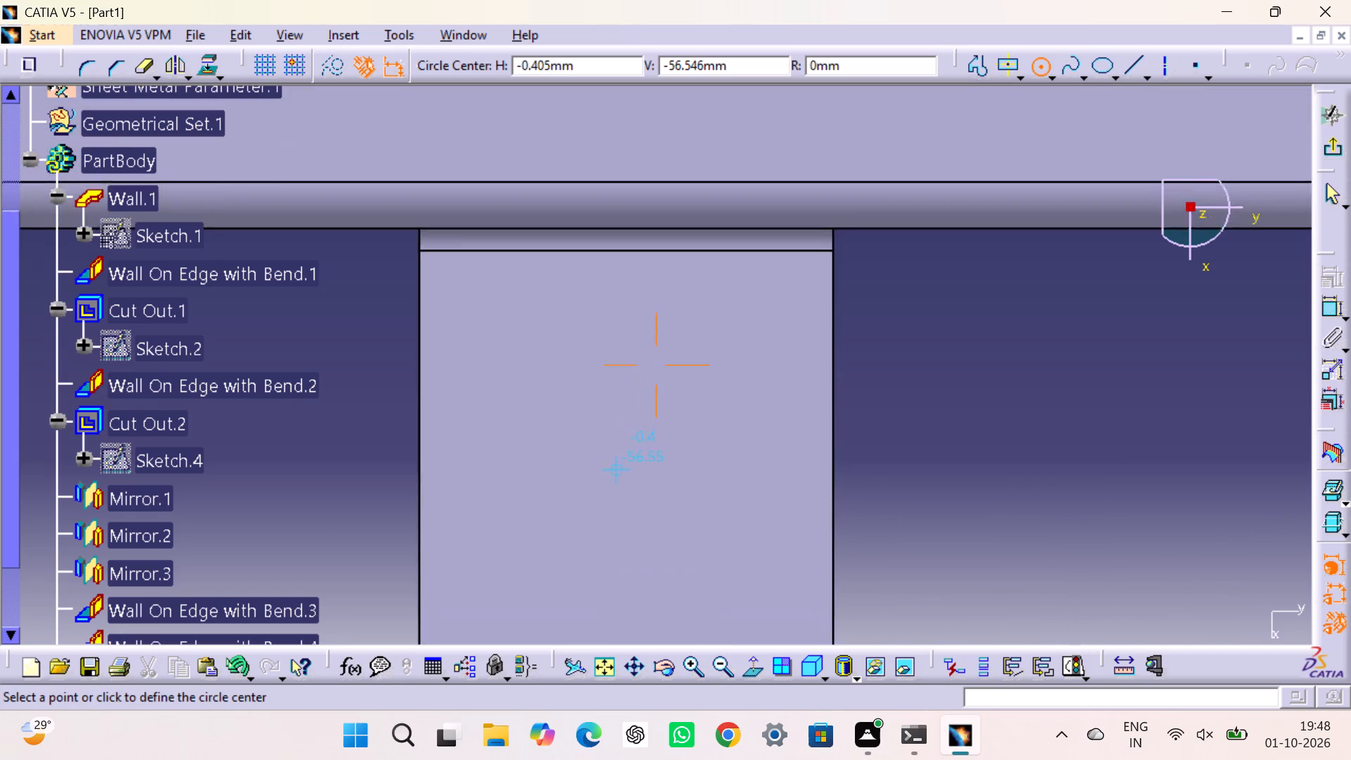
middle_drag(617, 471, 638, 525)
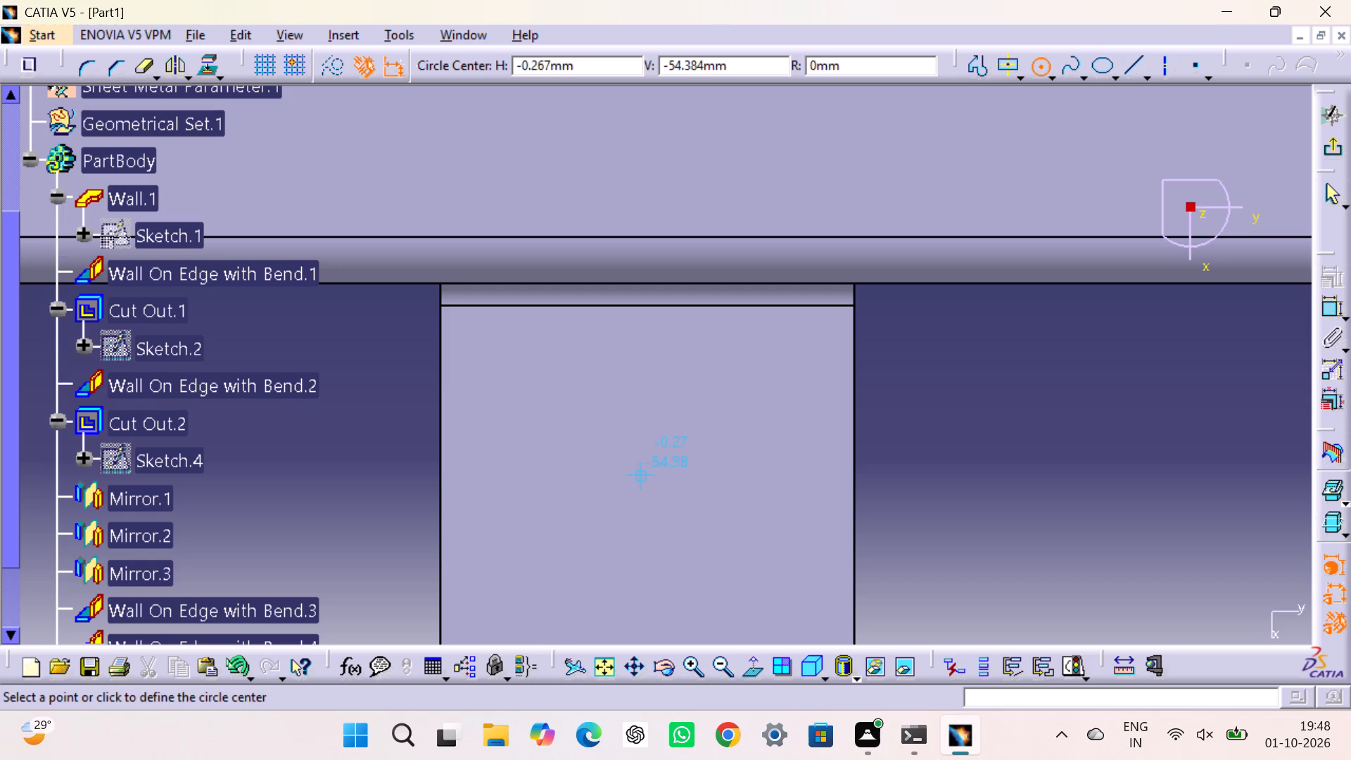
click(645, 560)
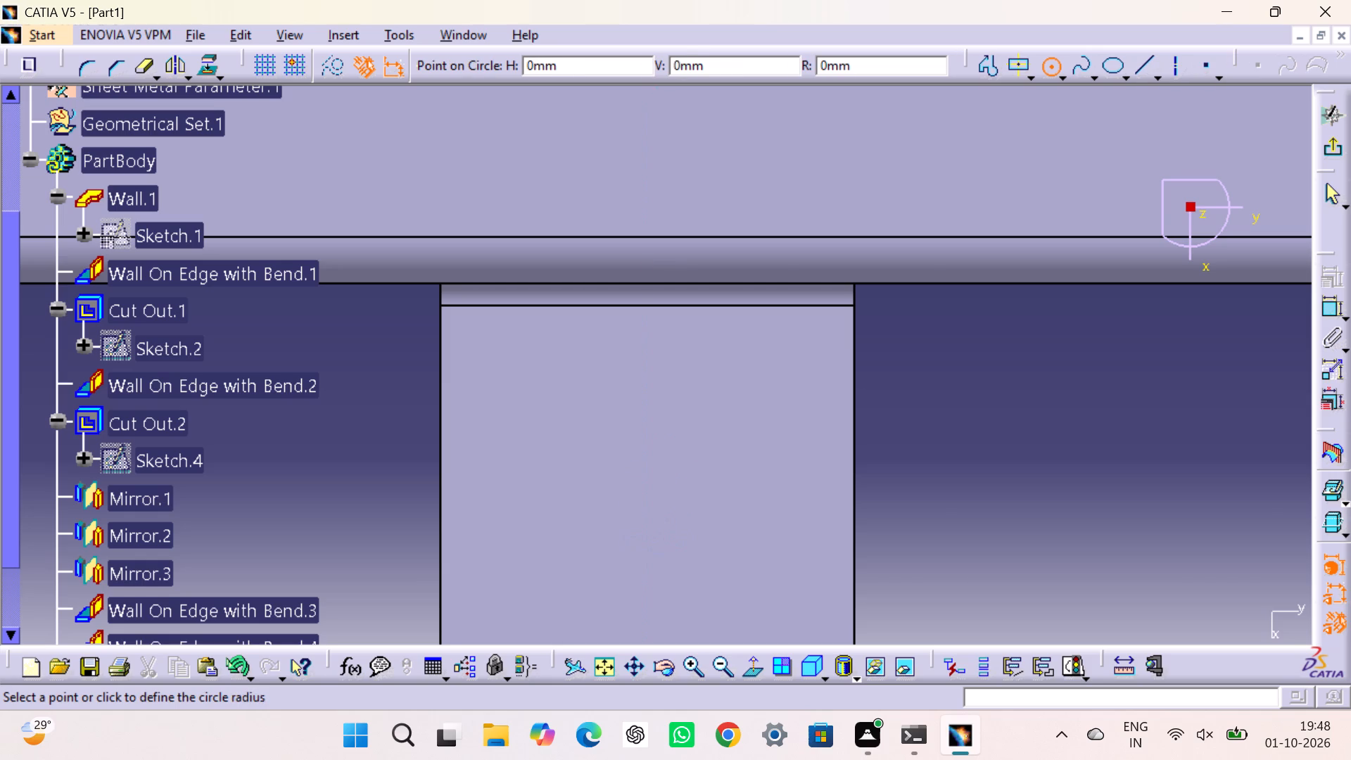
middle_drag(645, 560, 675, 329)
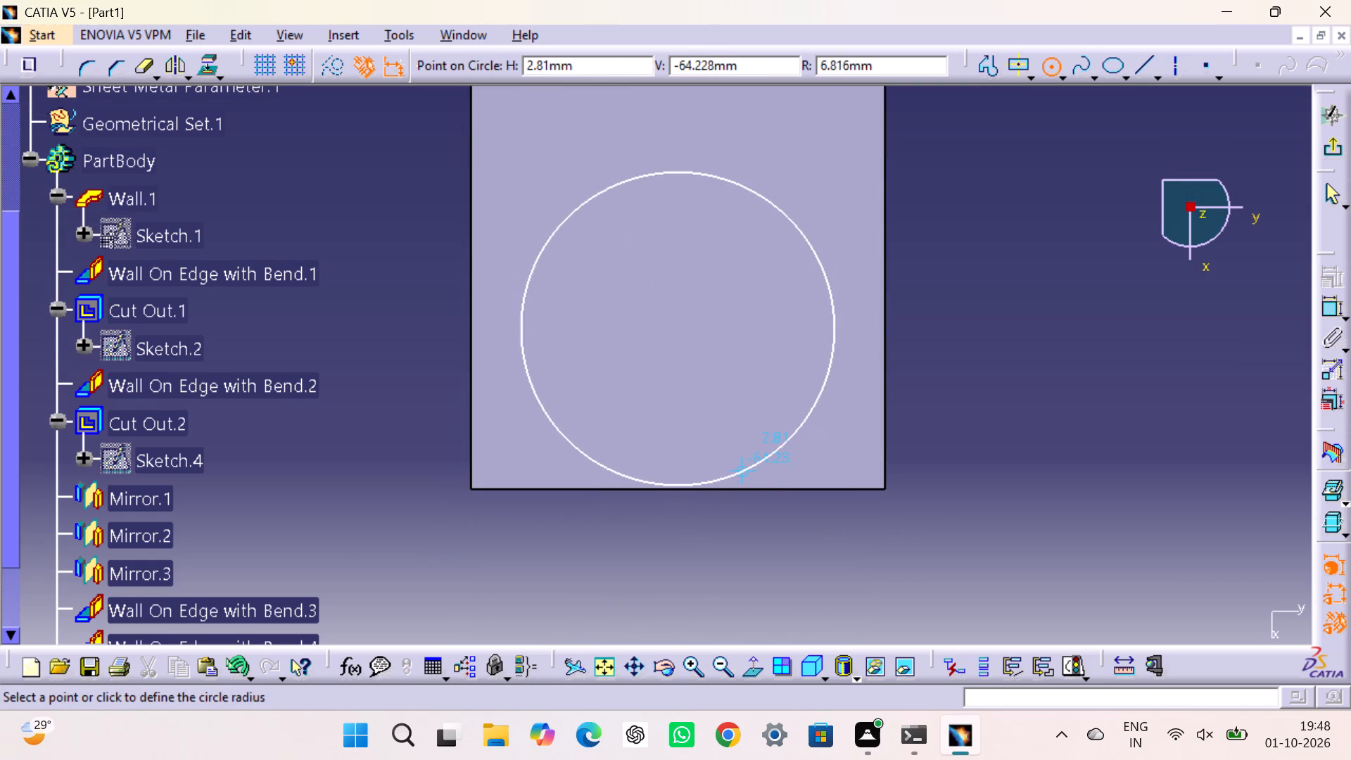
click(757, 517)
click(991, 426)
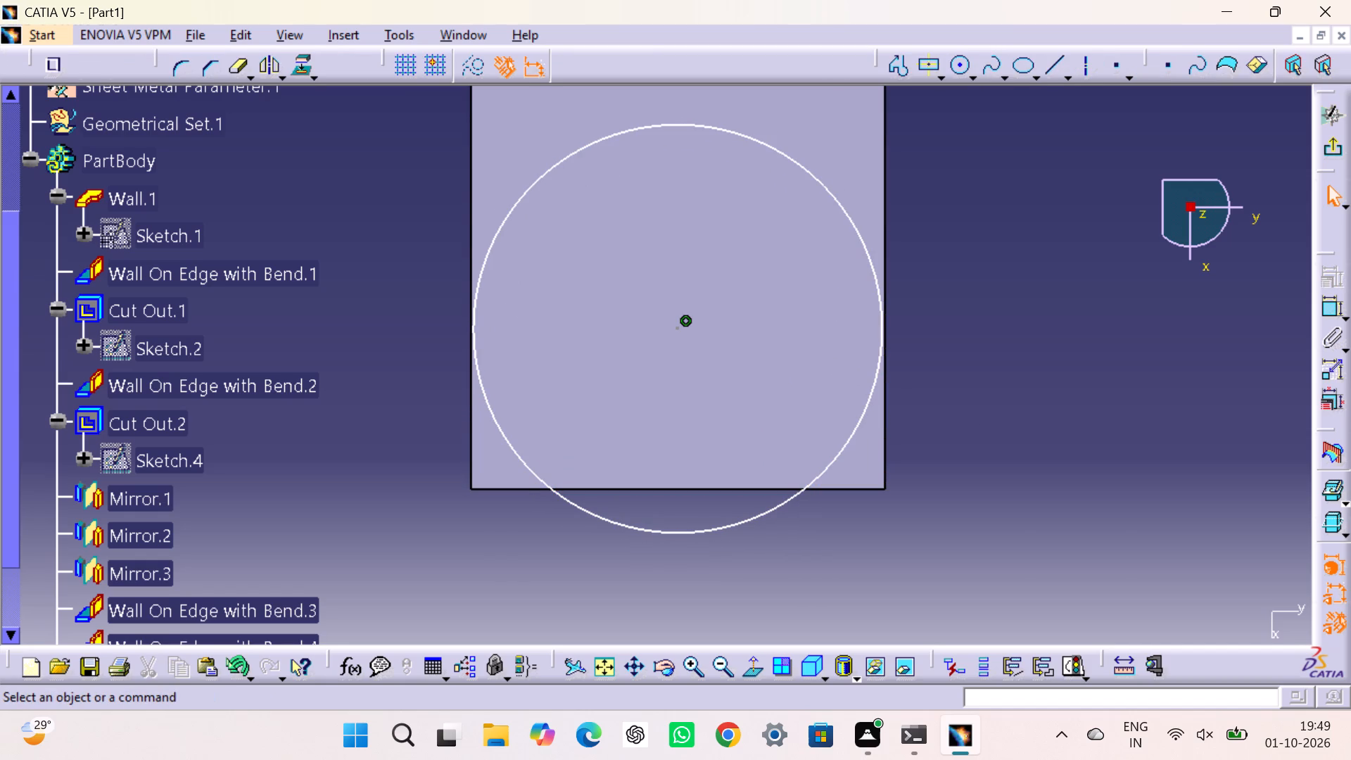
Dimension the new circle's diameter.
click(1321, 315)
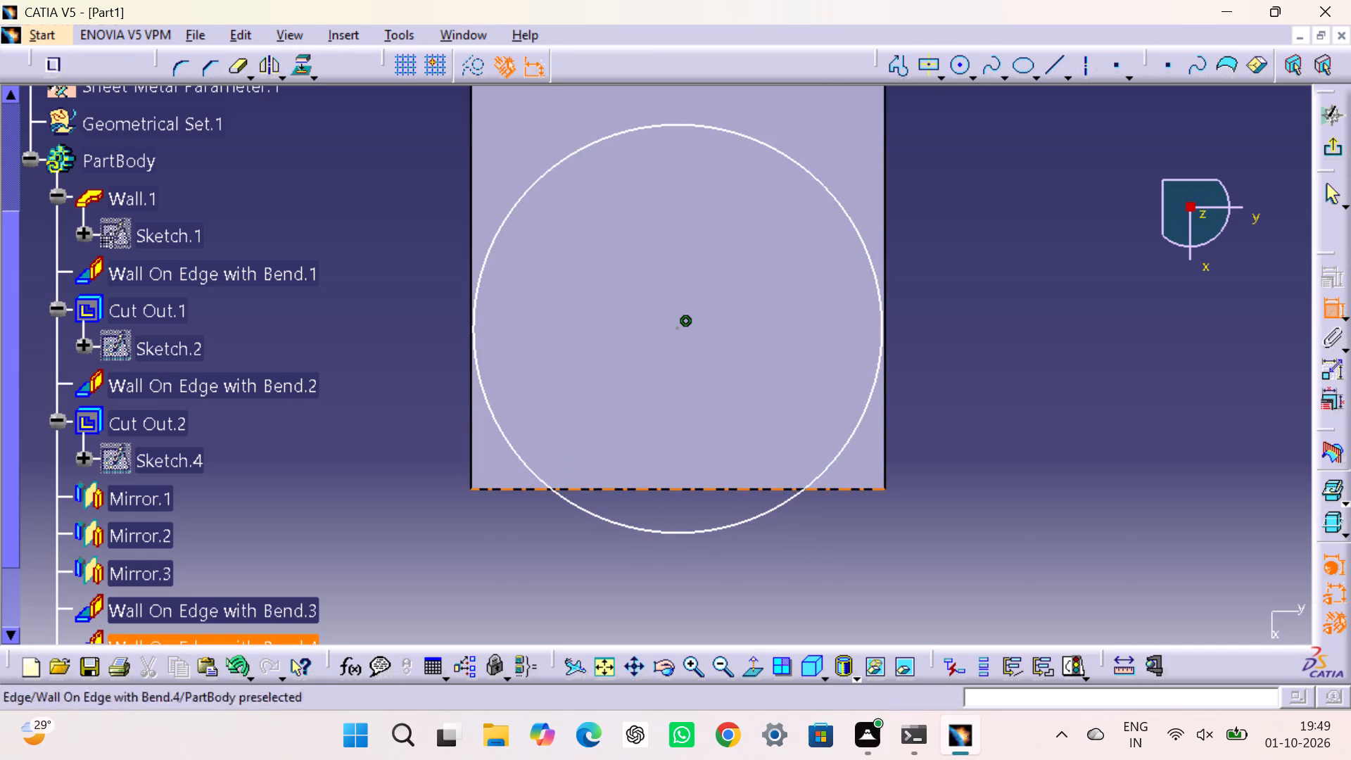
click(789, 498)
click(863, 562)
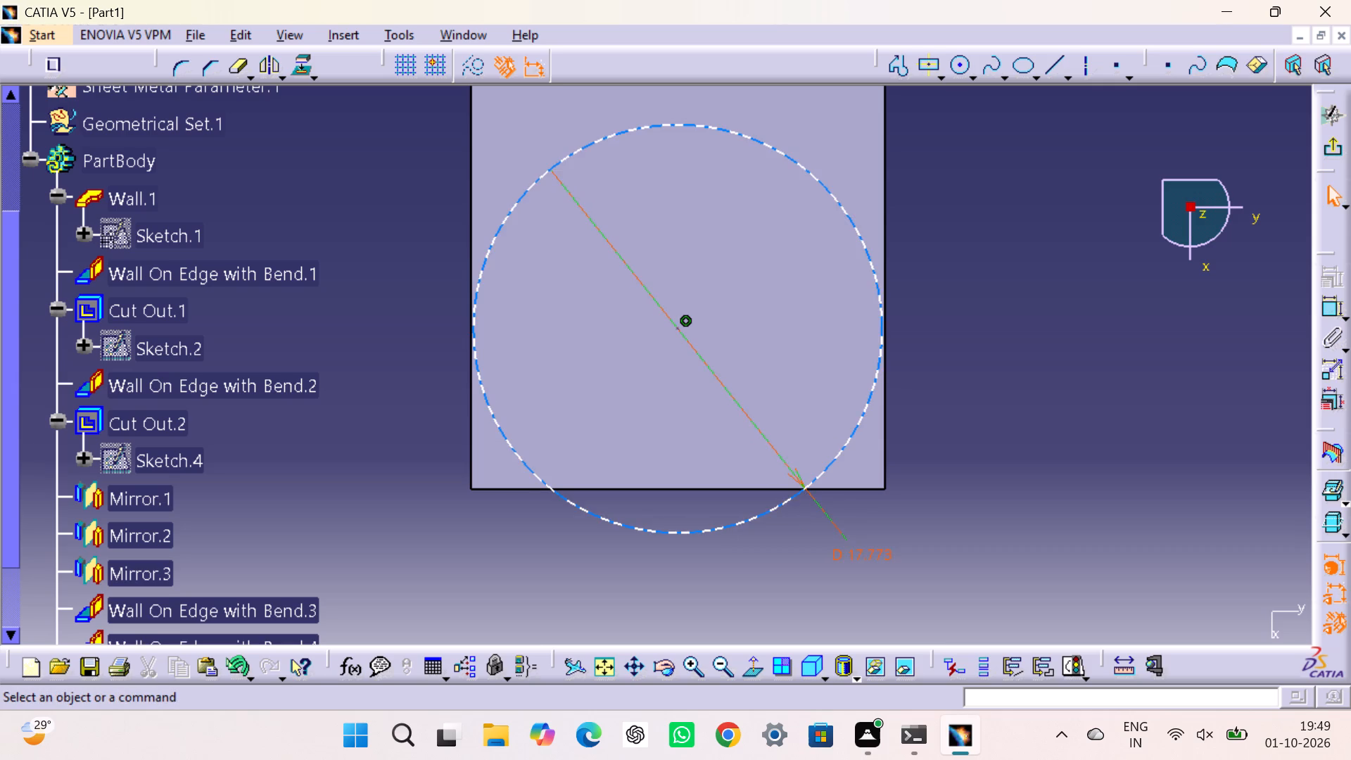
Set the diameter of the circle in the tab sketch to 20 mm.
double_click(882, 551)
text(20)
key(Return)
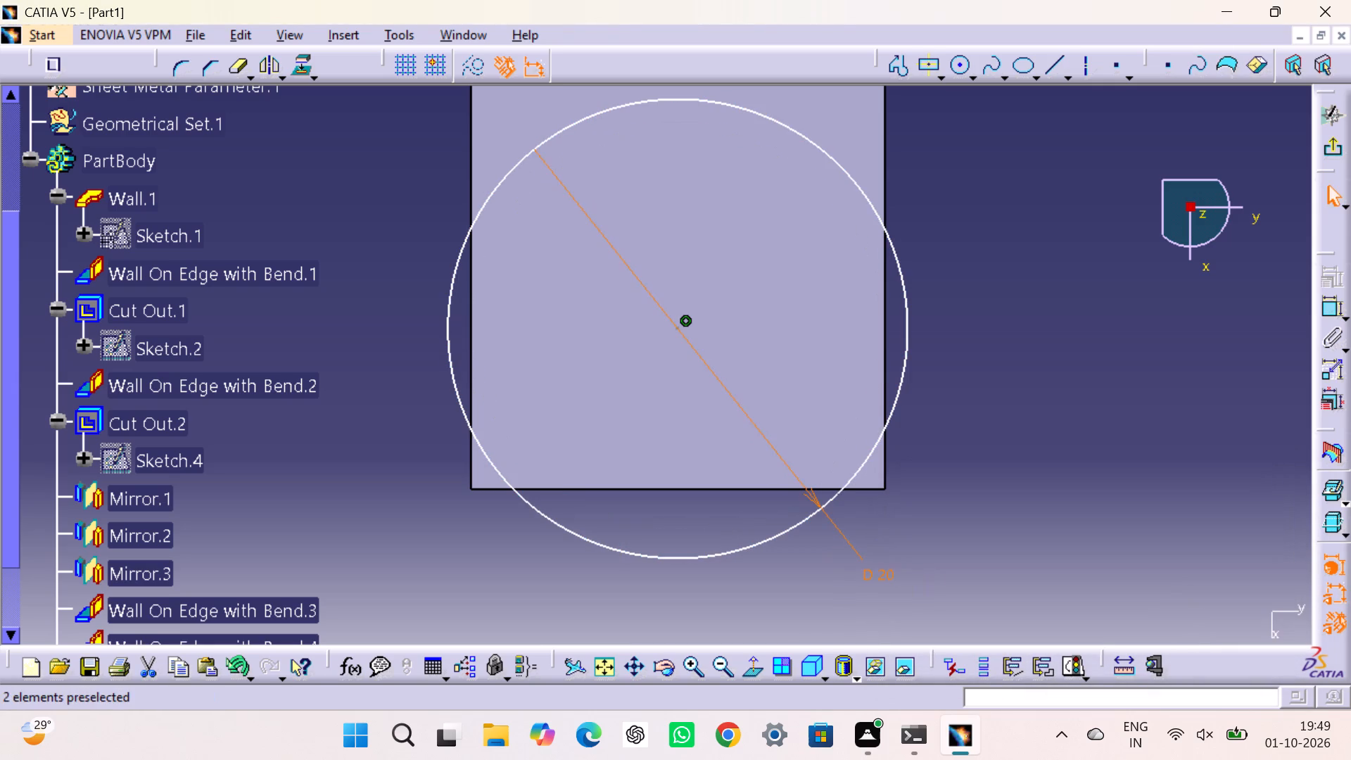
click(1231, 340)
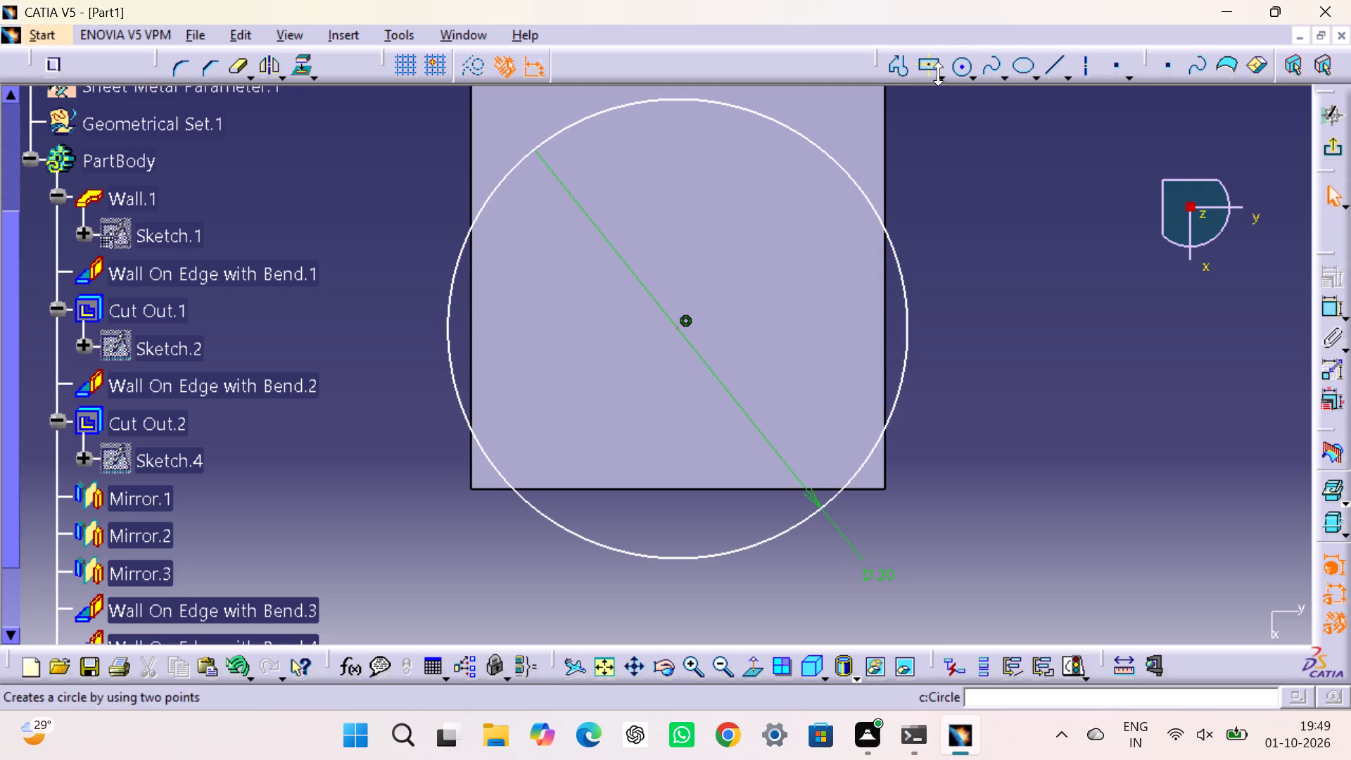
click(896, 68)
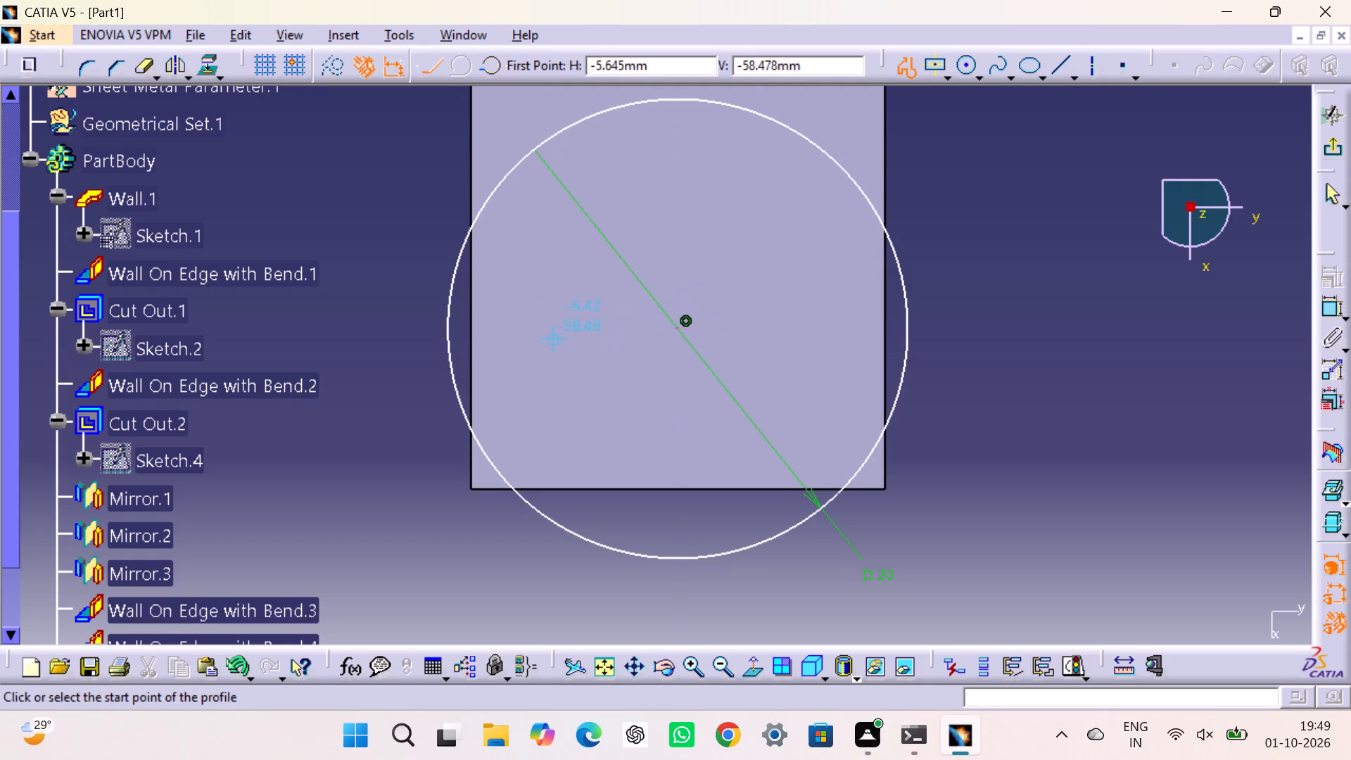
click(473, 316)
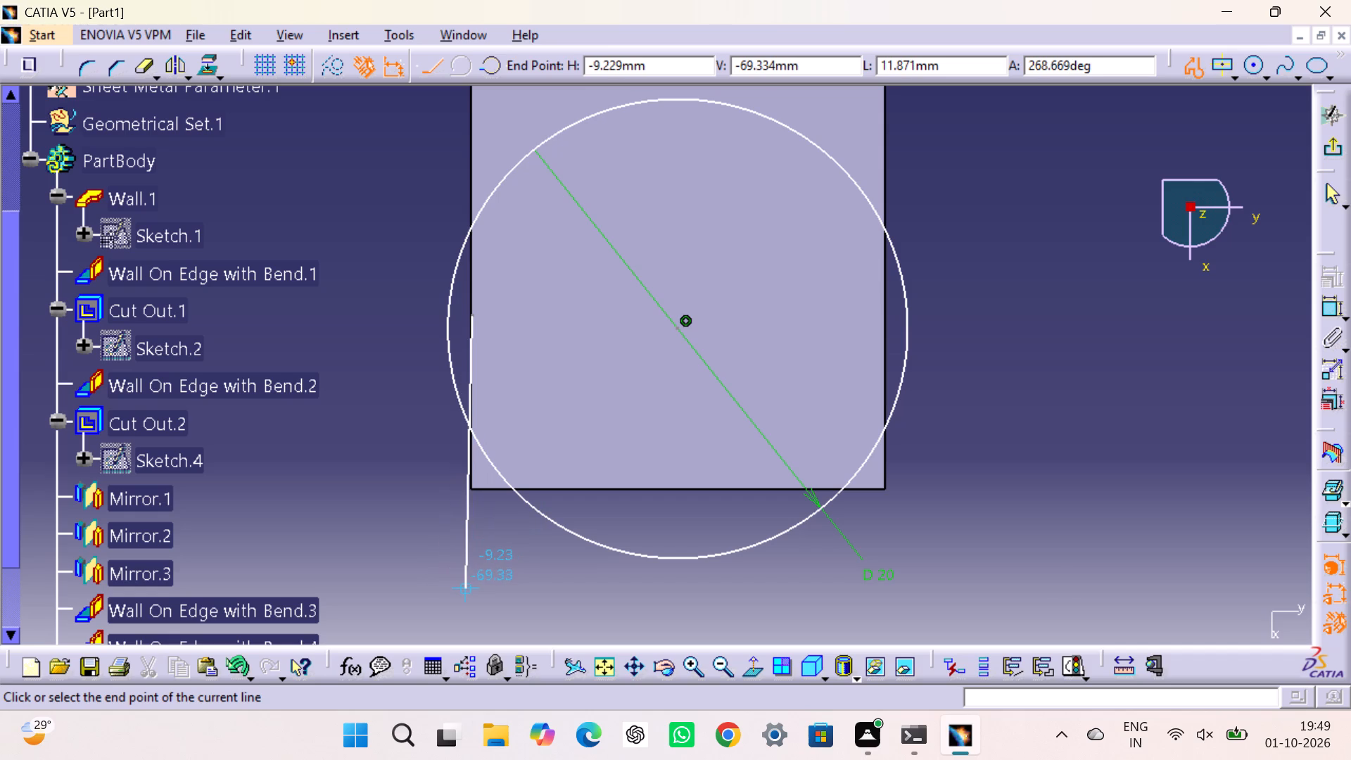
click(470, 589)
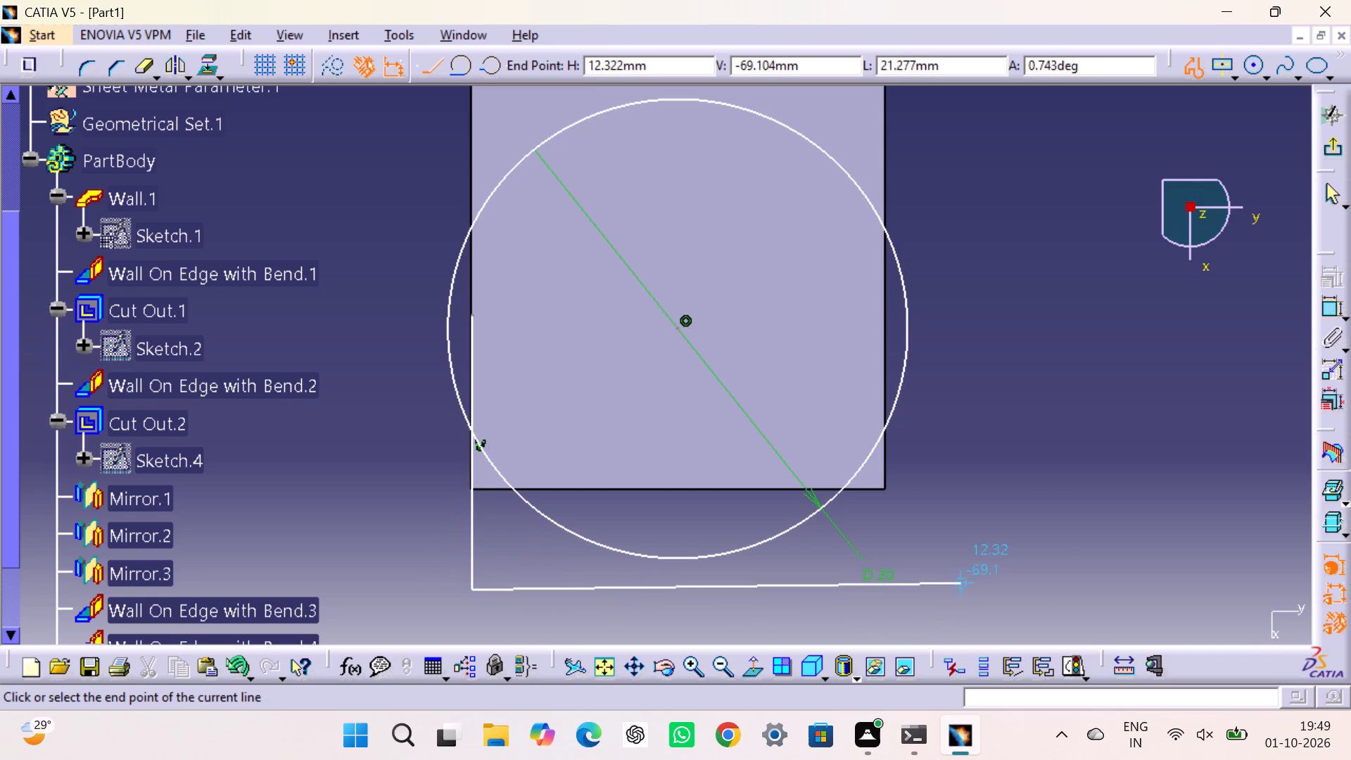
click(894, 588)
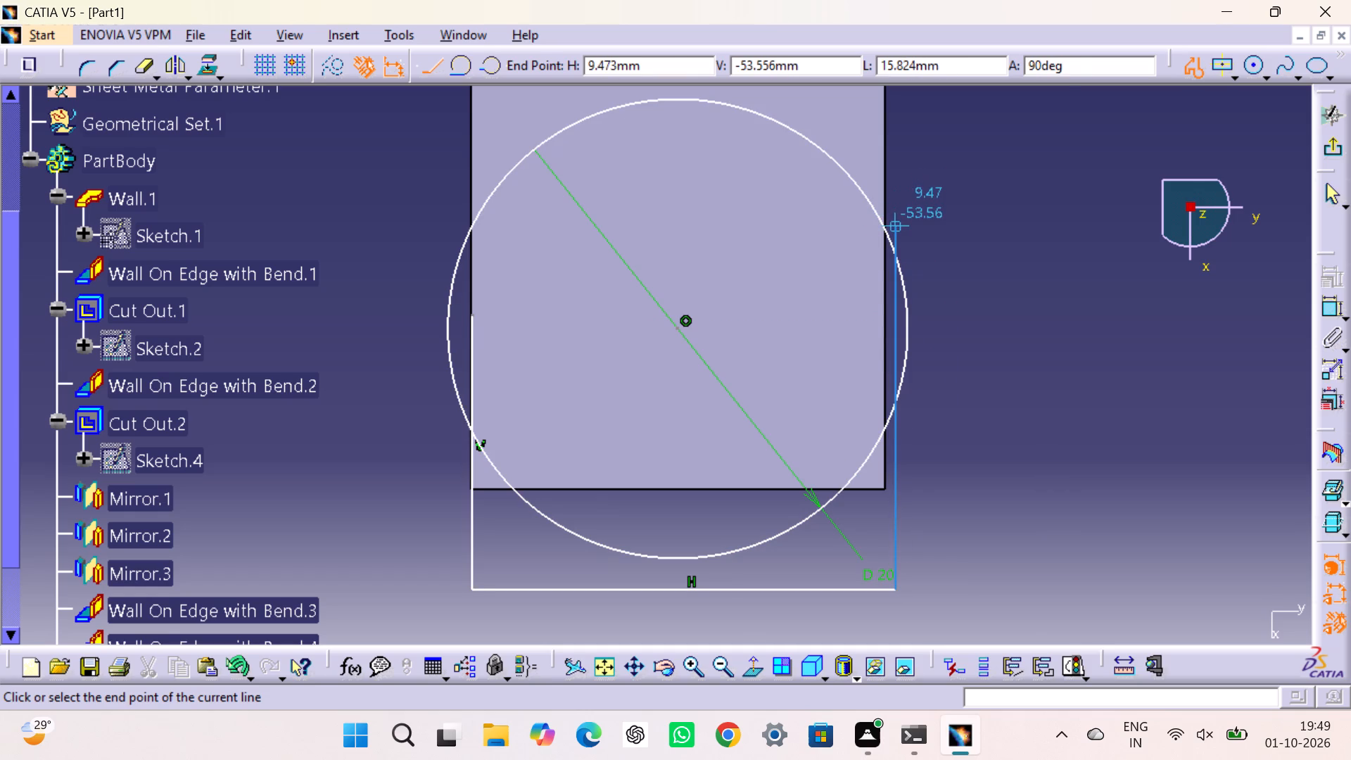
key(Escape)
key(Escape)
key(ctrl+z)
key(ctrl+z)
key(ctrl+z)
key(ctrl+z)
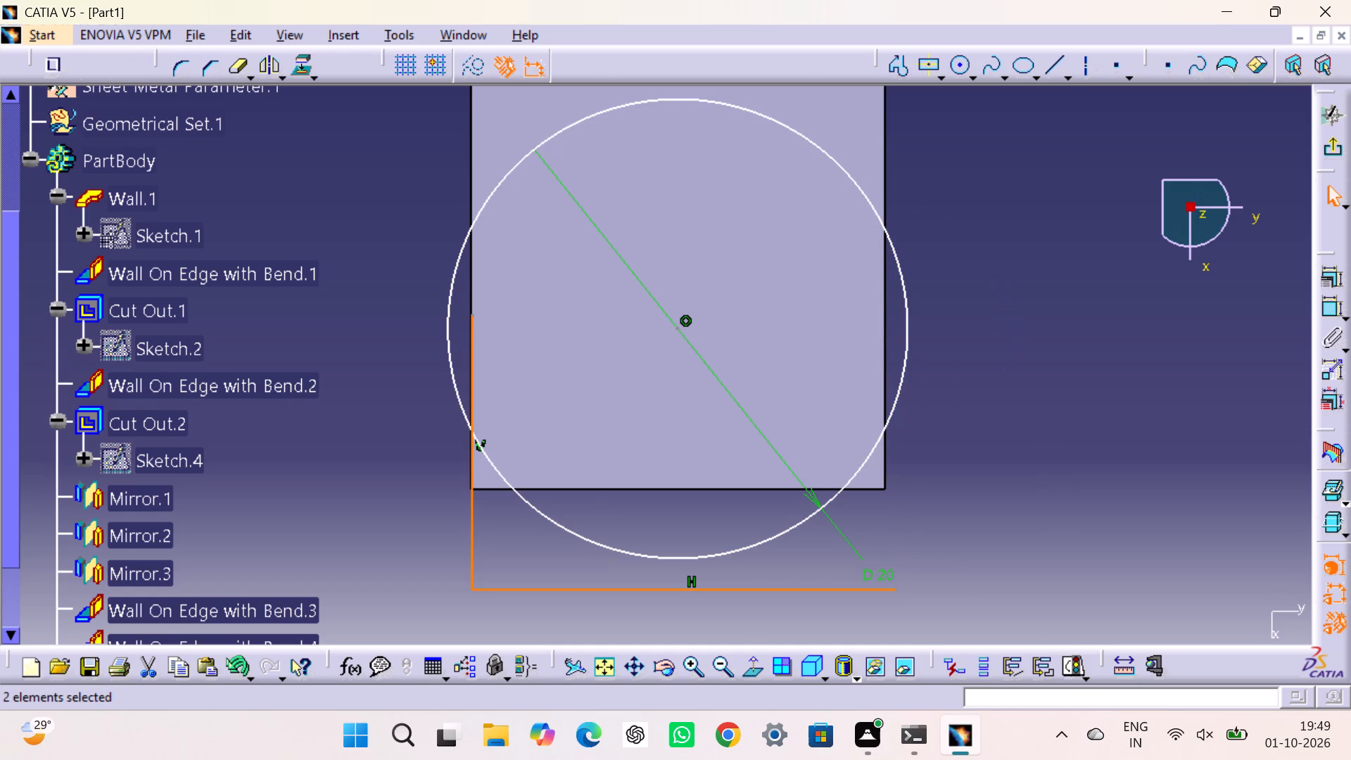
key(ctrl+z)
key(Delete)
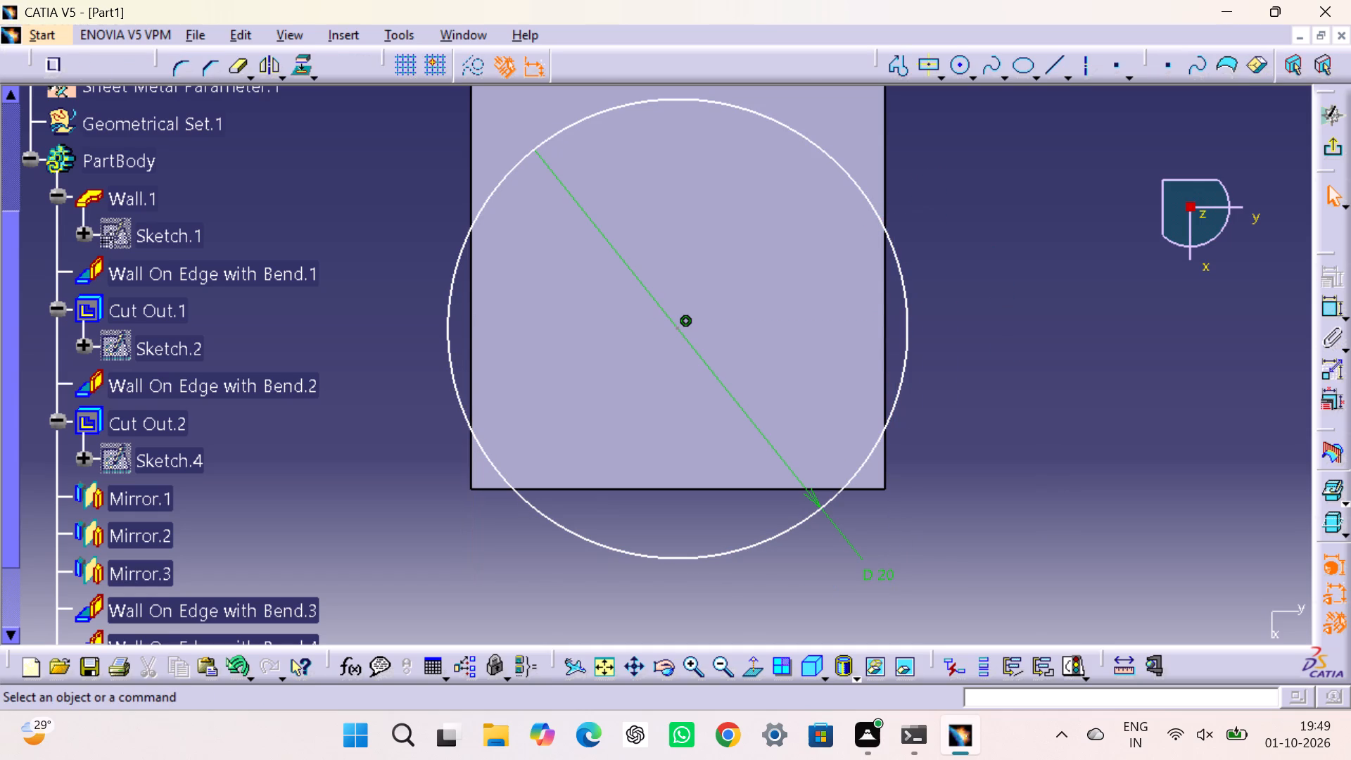
Delete the 20 mm circle from the tab sketch and exit the sketch.
click(806, 518)
key(Delete)
click(1103, 453)
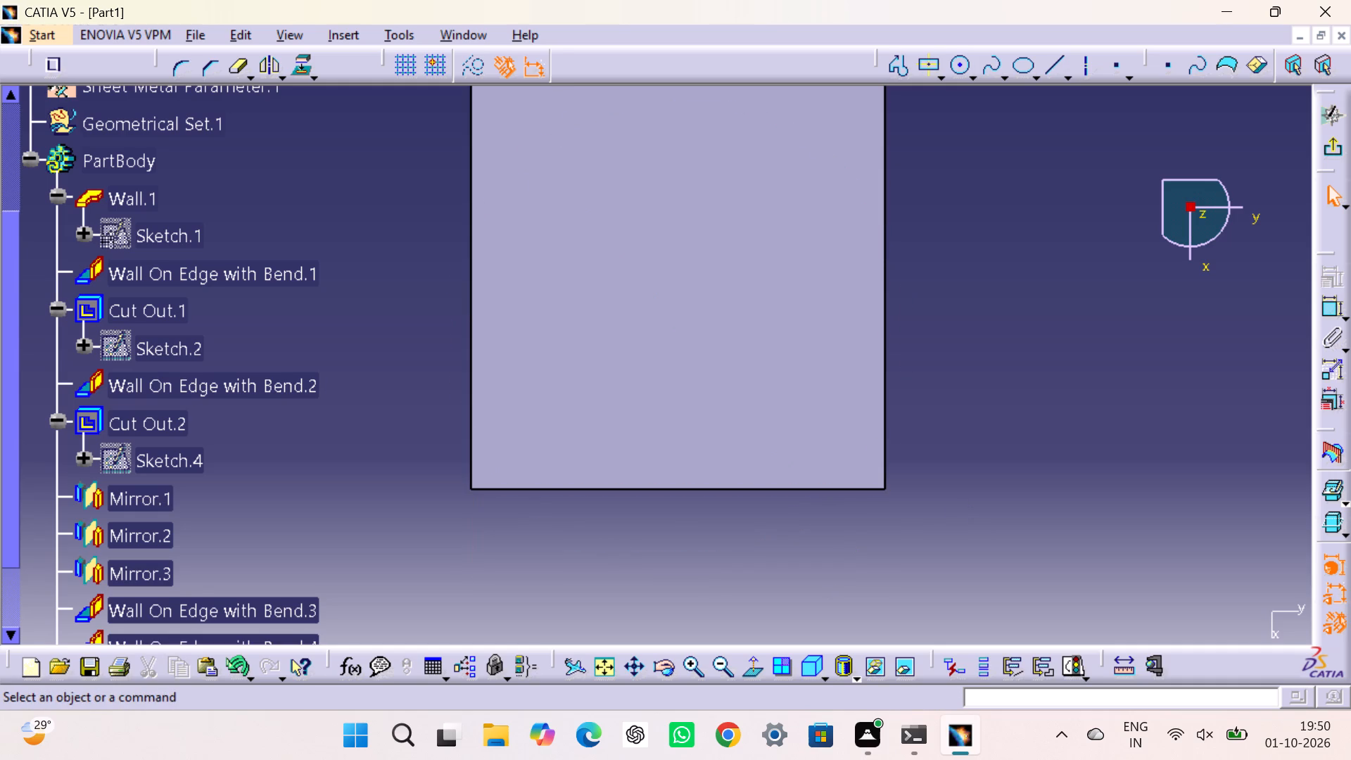
middle_drag(465, 342, 482, 379)
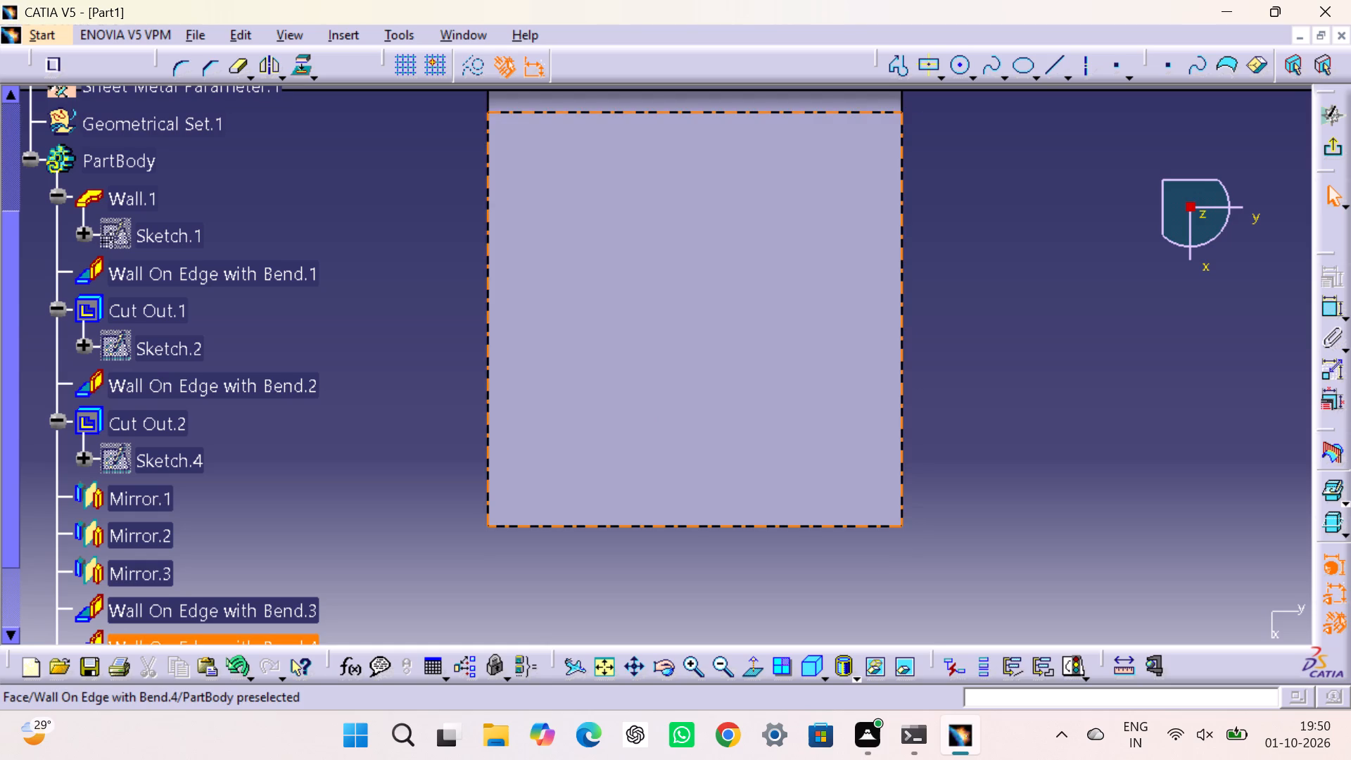
click(1010, 297)
click(1331, 146)
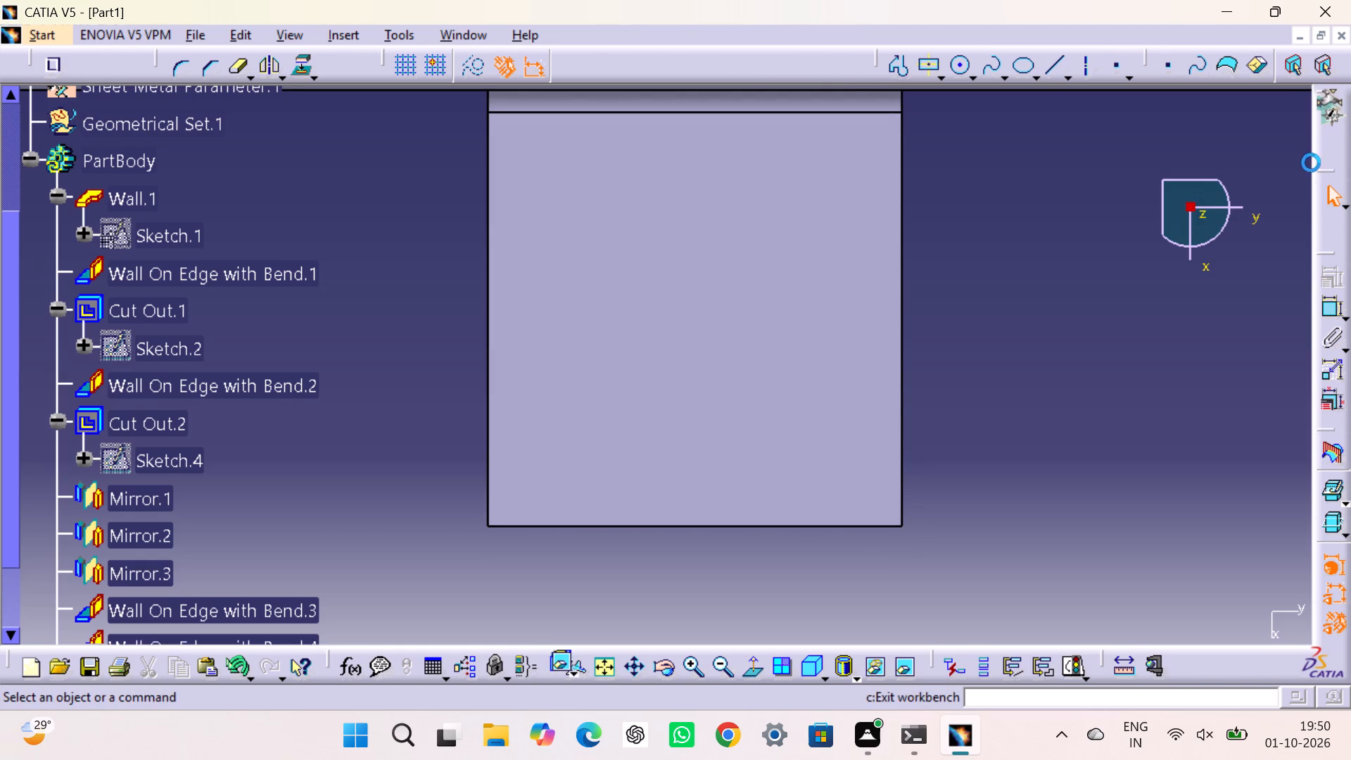
Open Sketch.4 of Cut Out.2 for editing, focusing on the rounded tab's profile.
double_click(892, 508)
middle_drag(922, 465, 863, 239)
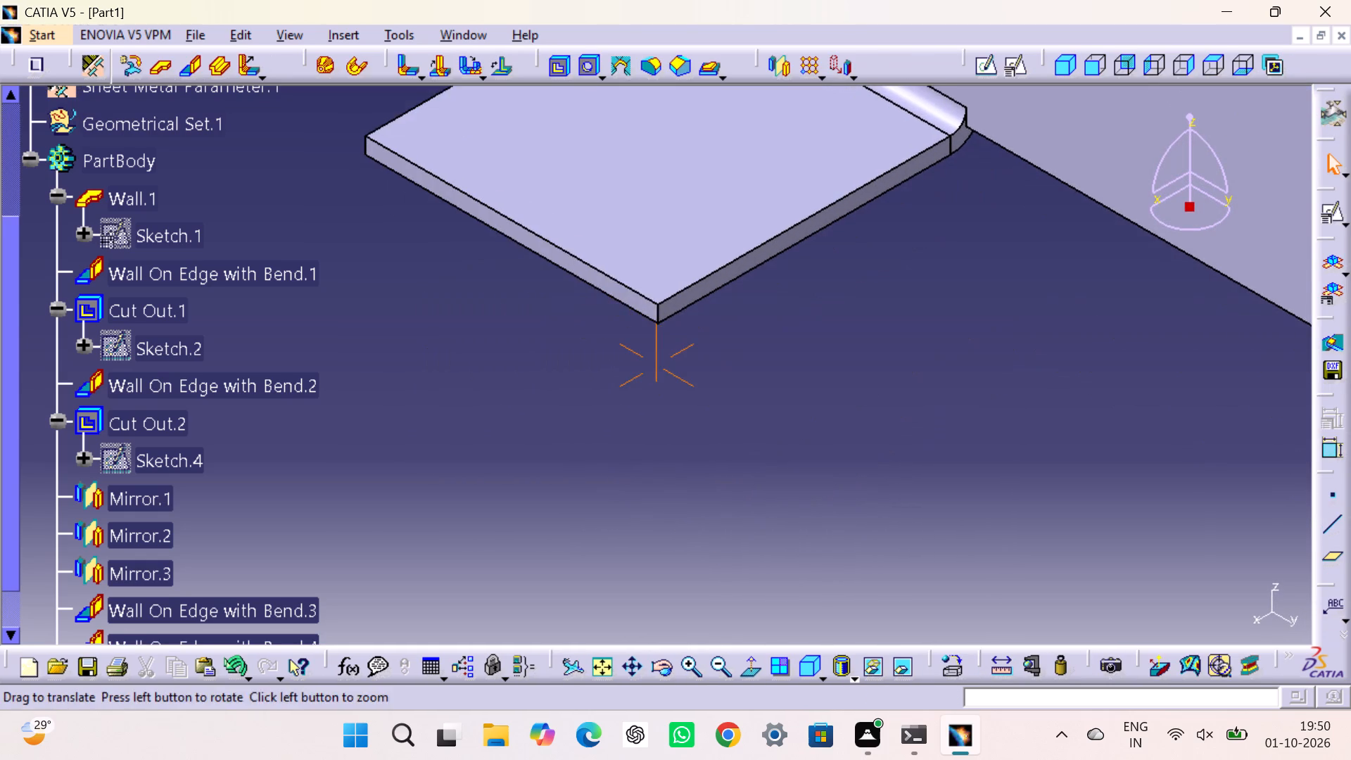
middle_drag(863, 239, 863, 238)
middle_drag(862, 238, 790, 445)
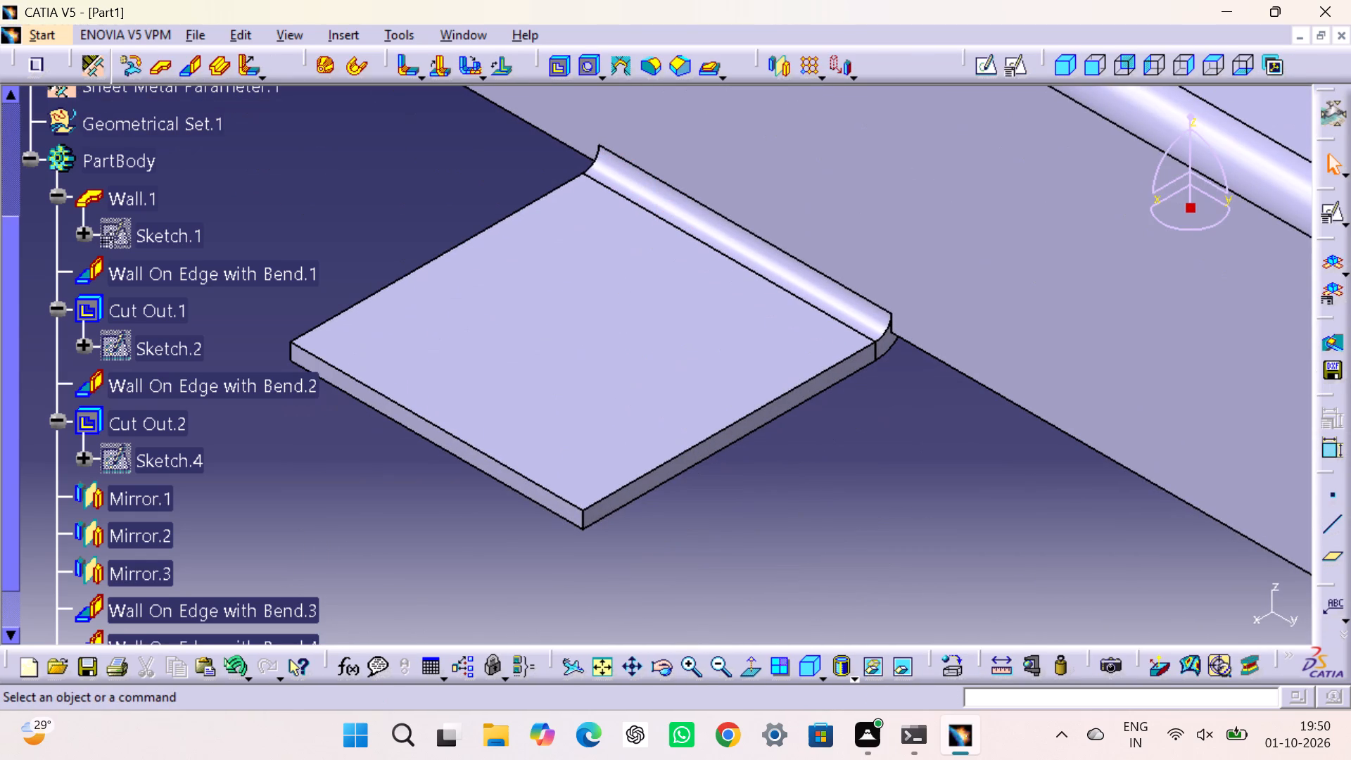
click(179, 459)
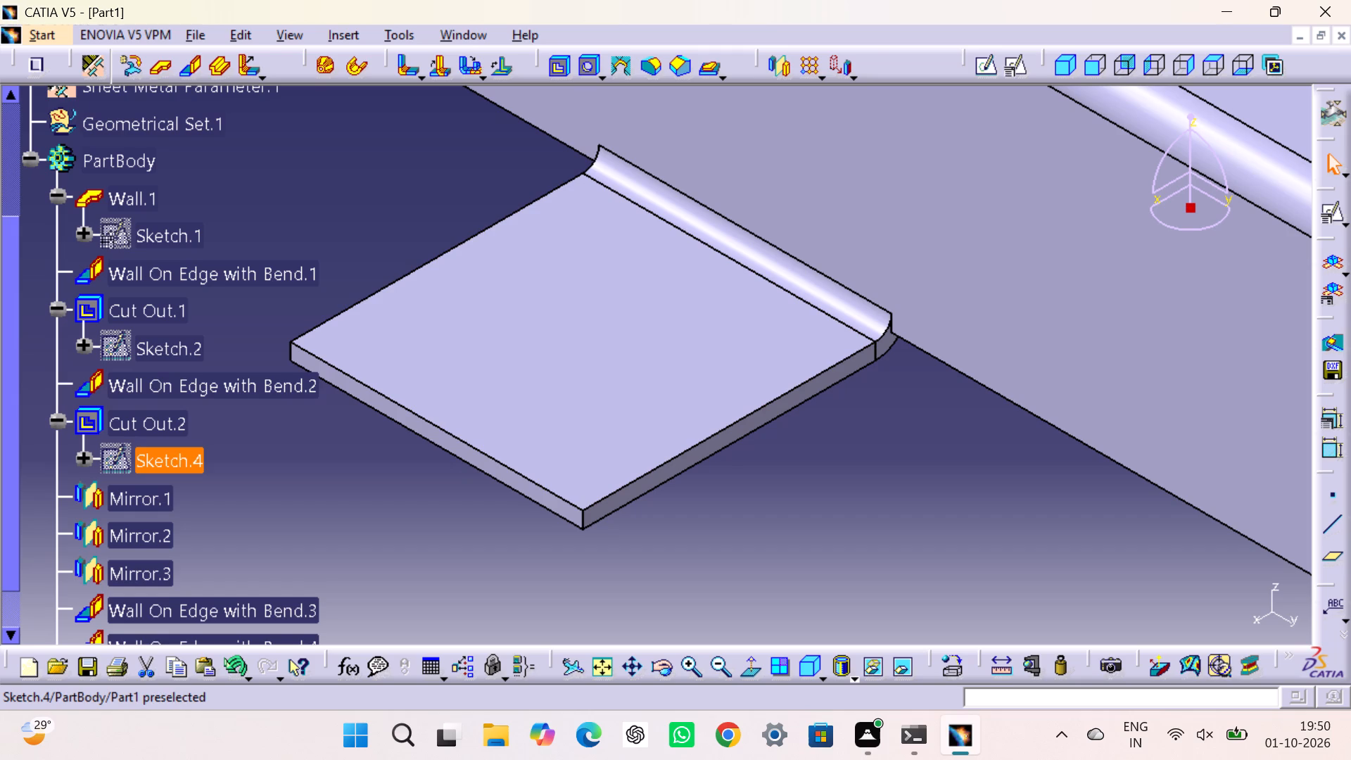
double_click(179, 459)
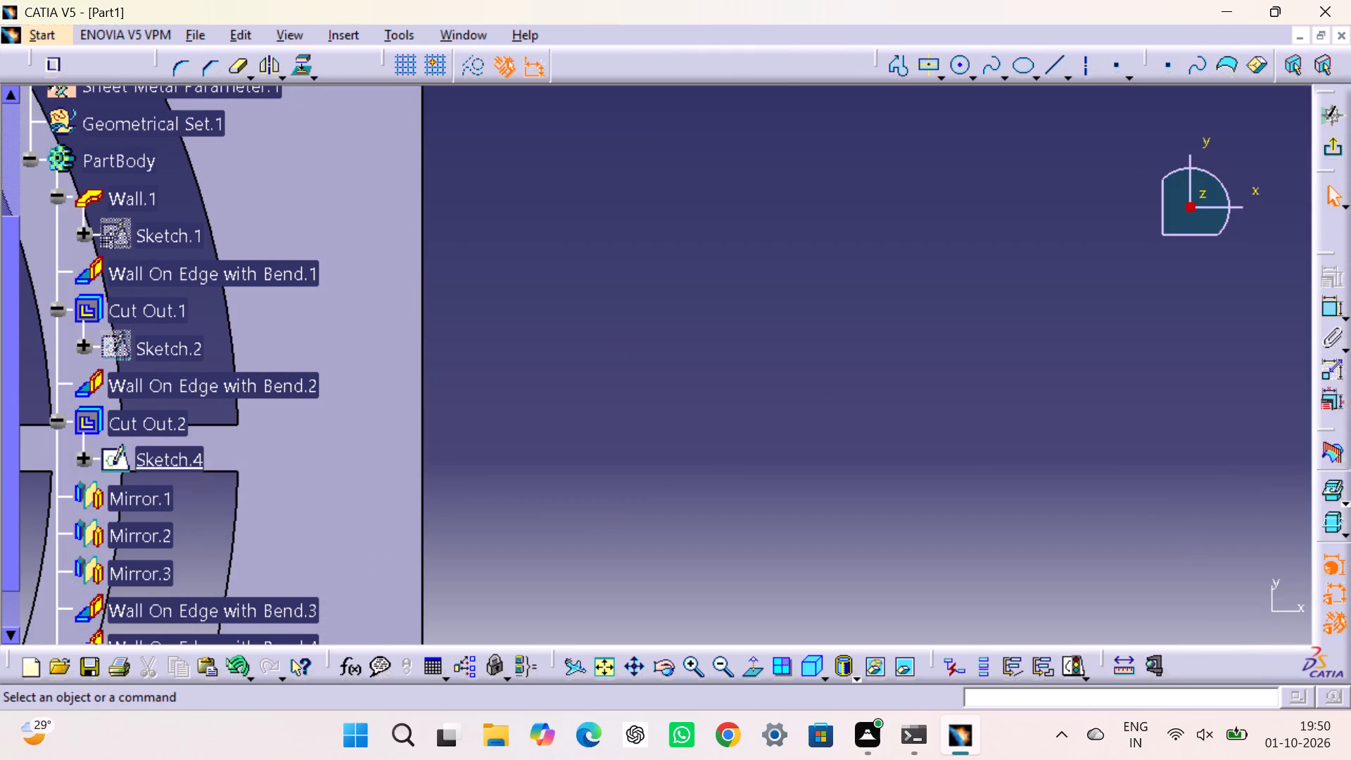
middle_drag(587, 460, 1108, 562)
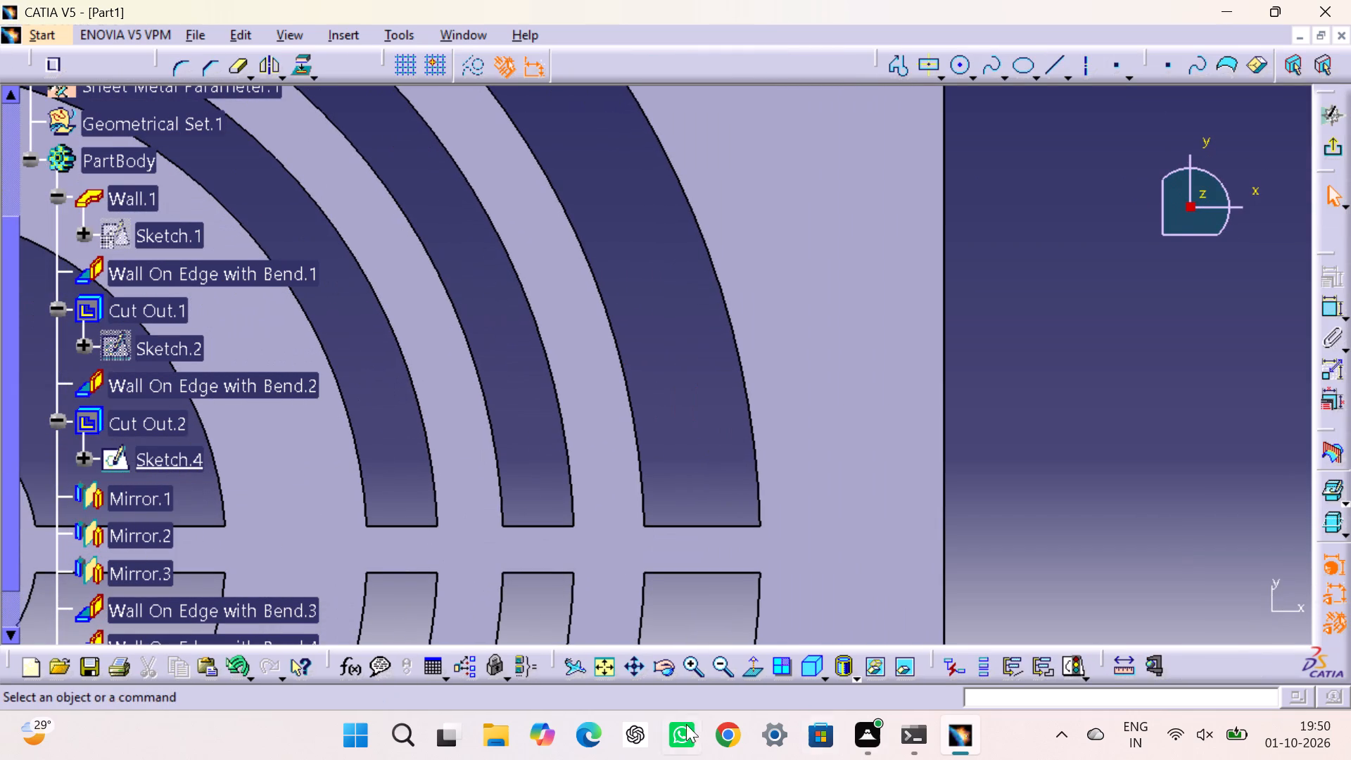
click(614, 669)
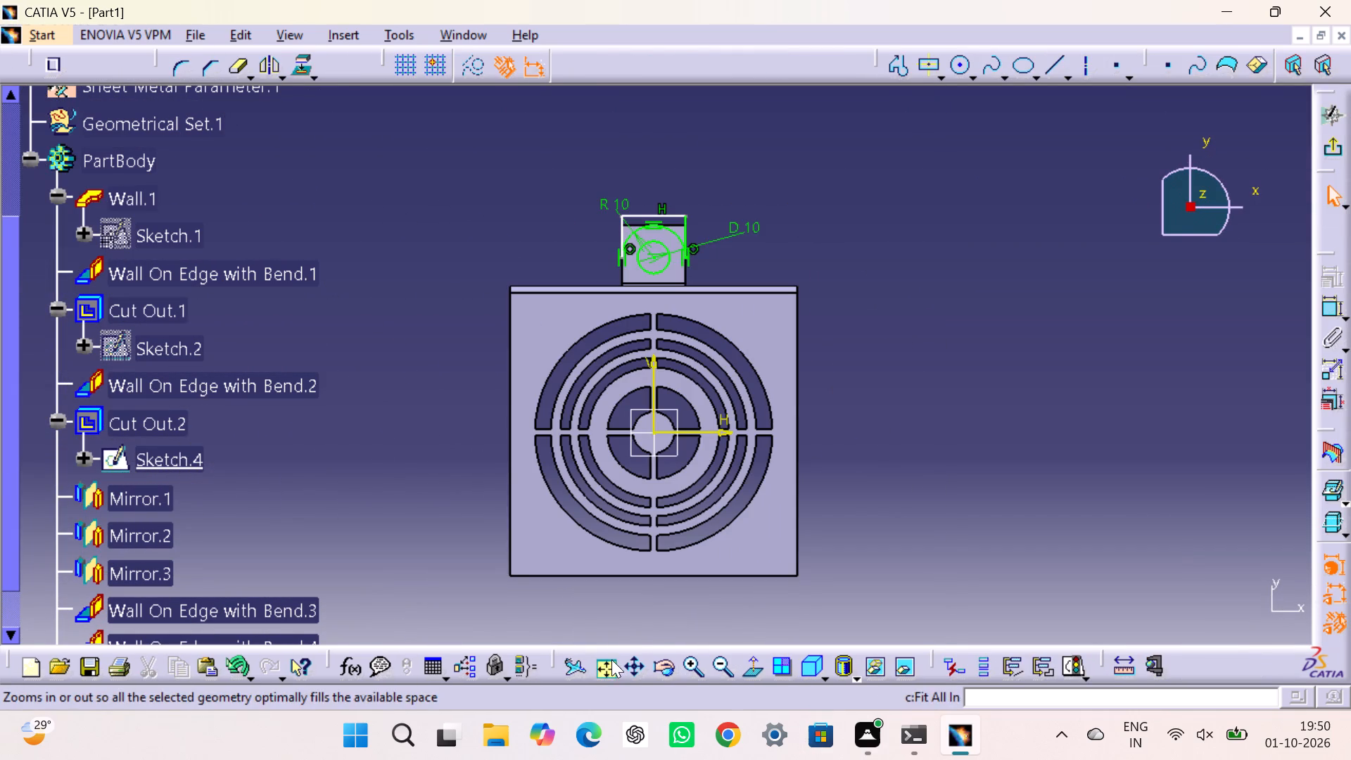
triple_click(690, 663)
click(690, 662)
middle_drag(752, 343, 752, 386)
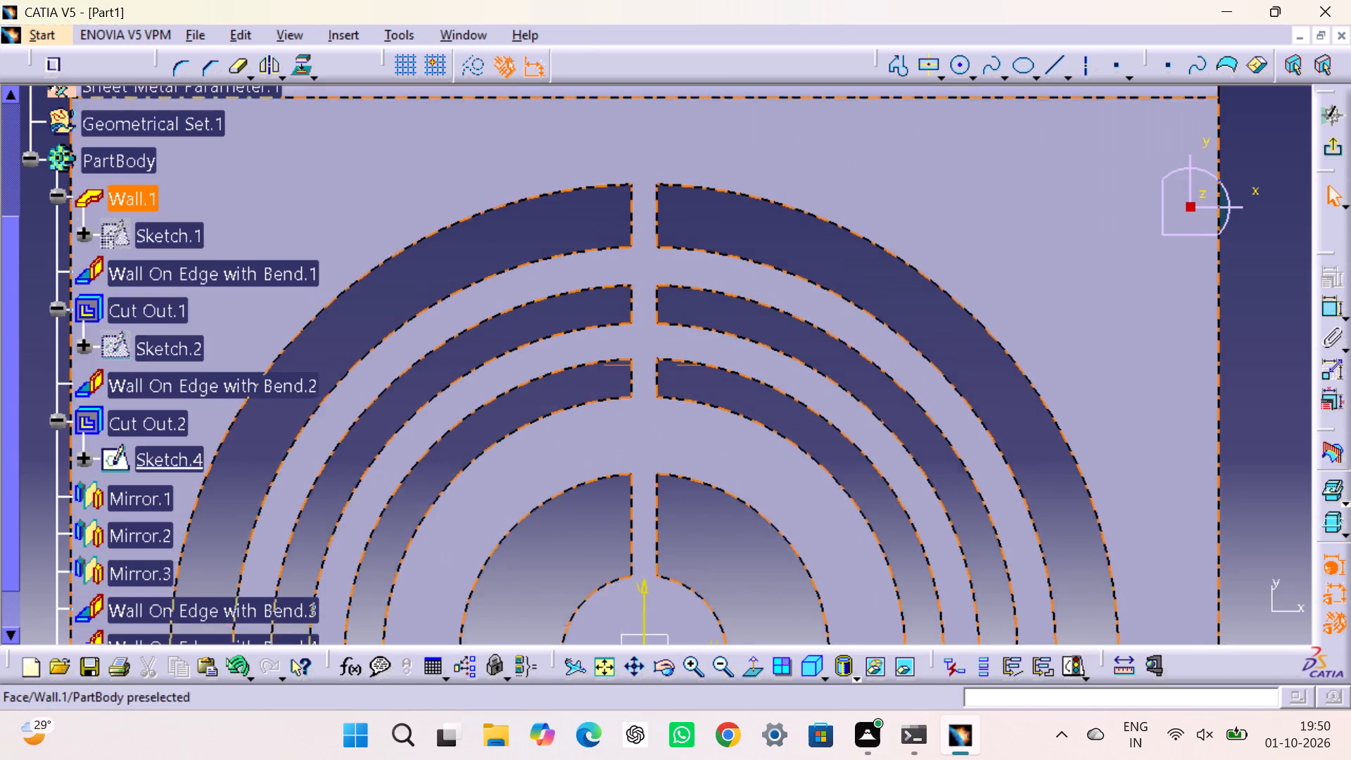
middle_drag(752, 386, 728, 751)
middle_drag(827, 526, 807, 711)
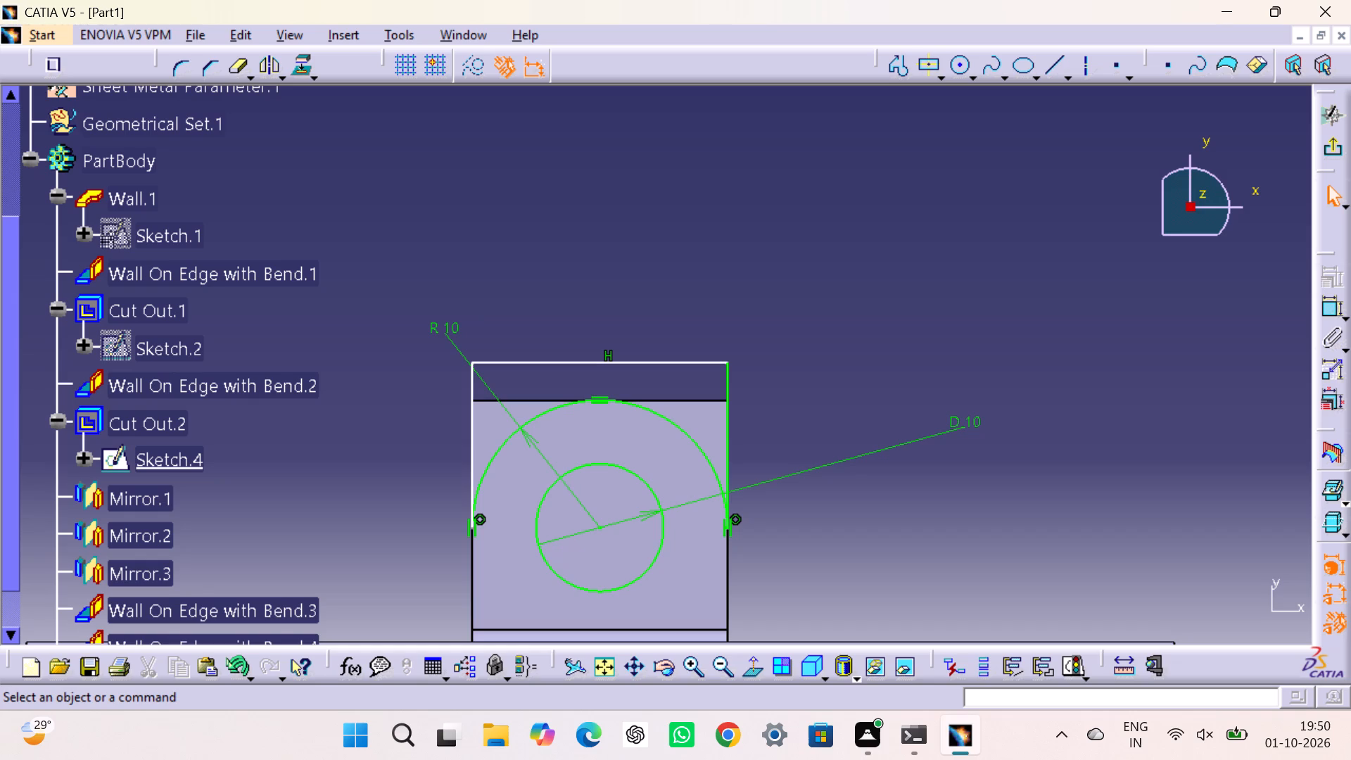
Make the profile's unconstrained vertical side line coincident with the tab's side edge, and exit the sketch.
click(469, 426)
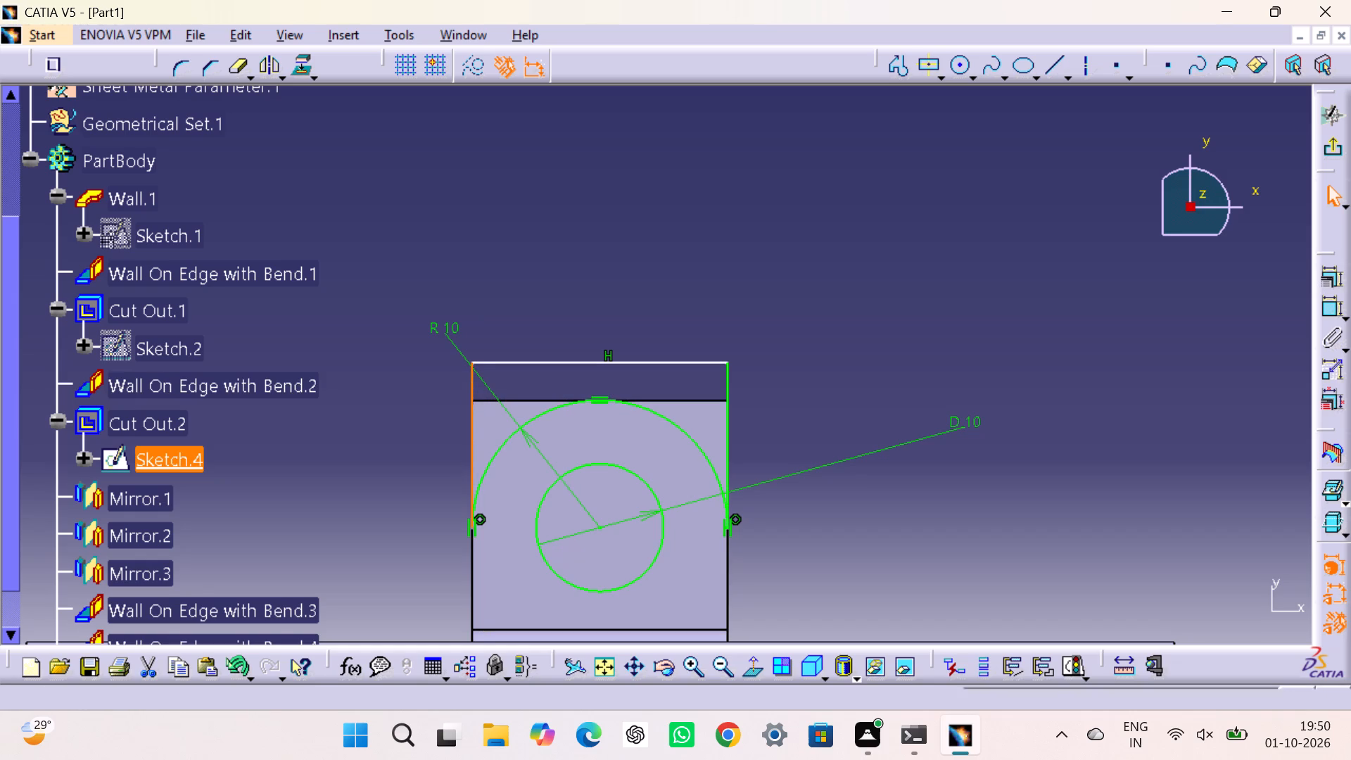
ctrl+click(472, 570)
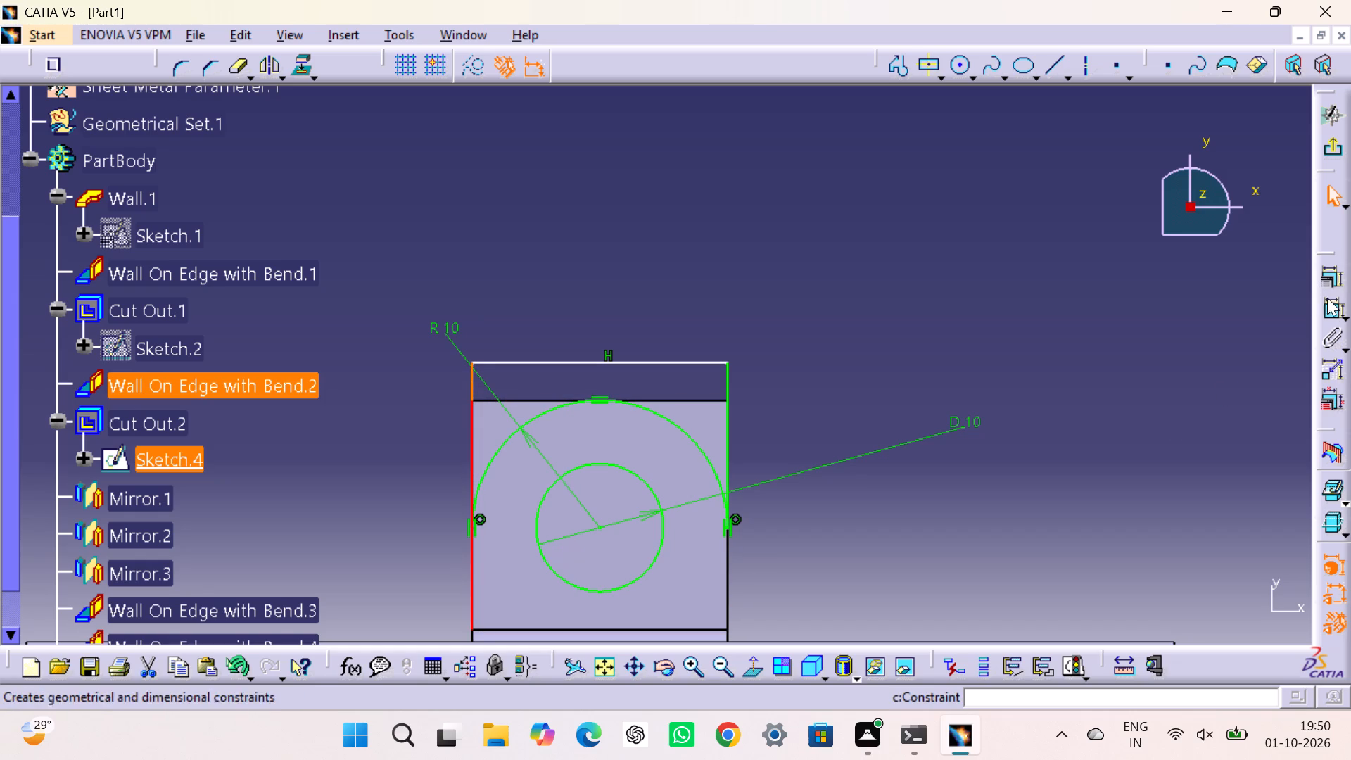
click(1333, 281)
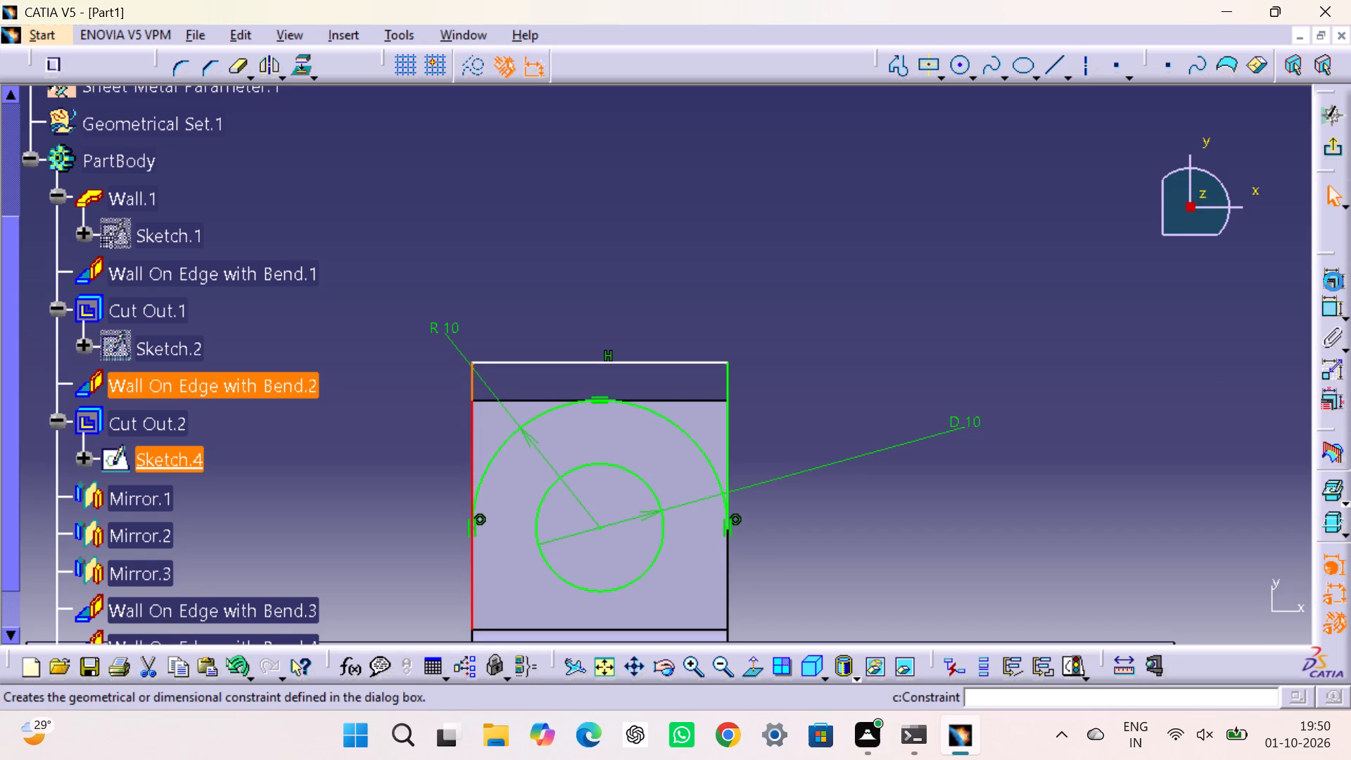
click(1198, 405)
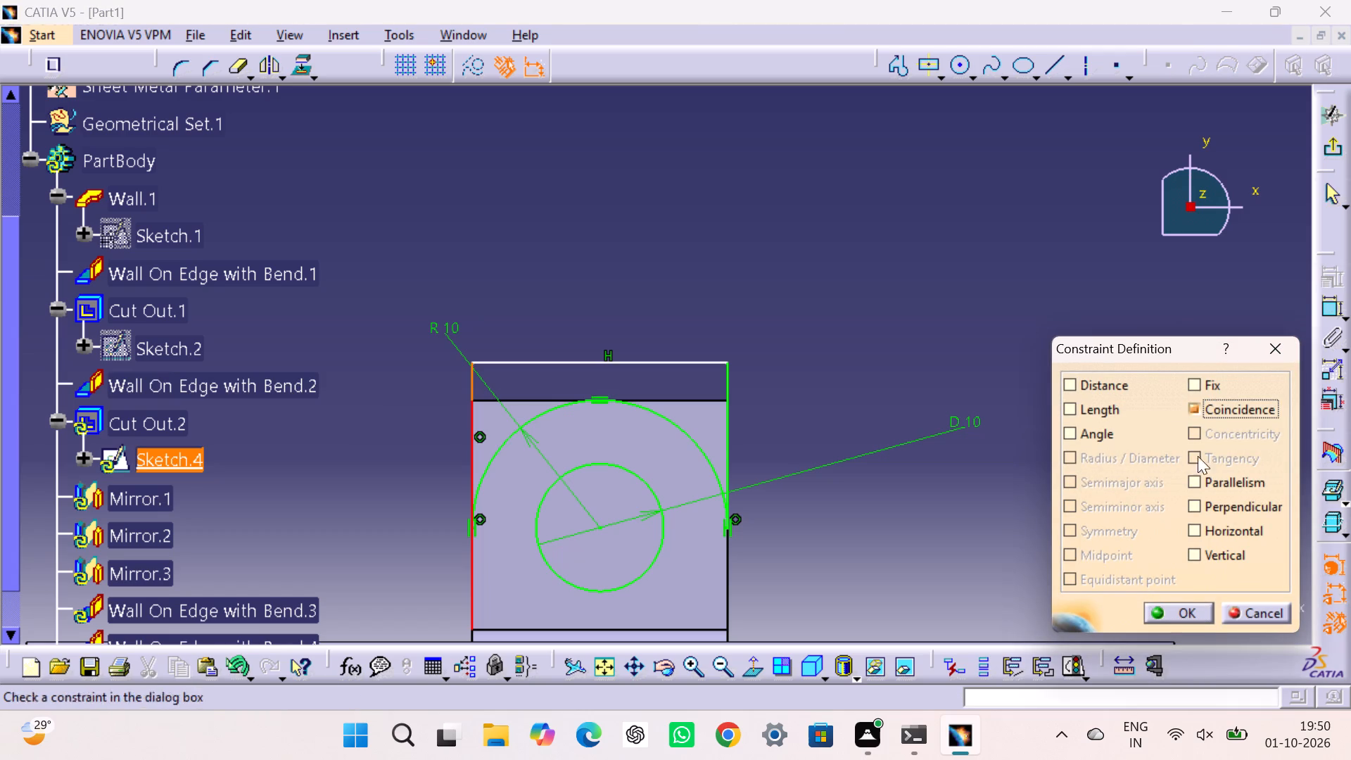
click(1176, 613)
click(1093, 418)
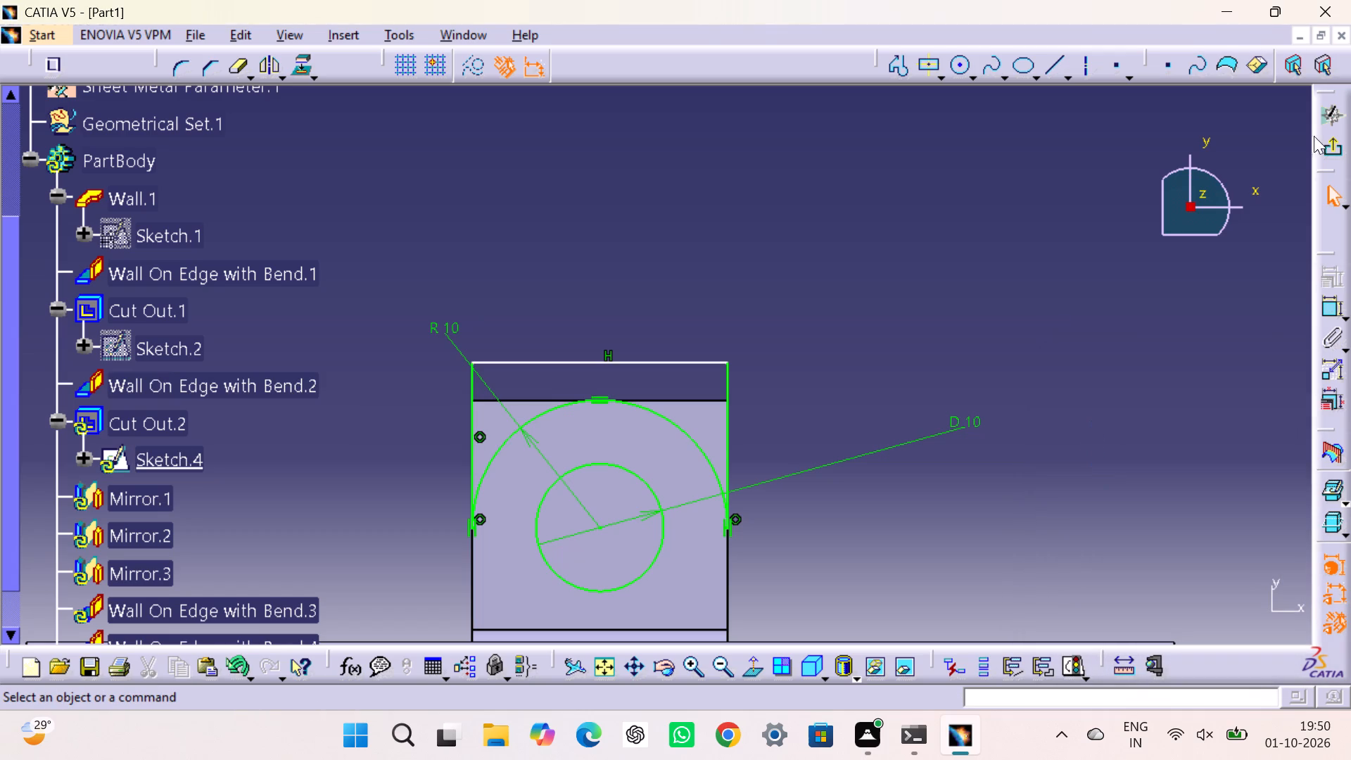
click(1338, 145)
click(903, 368)
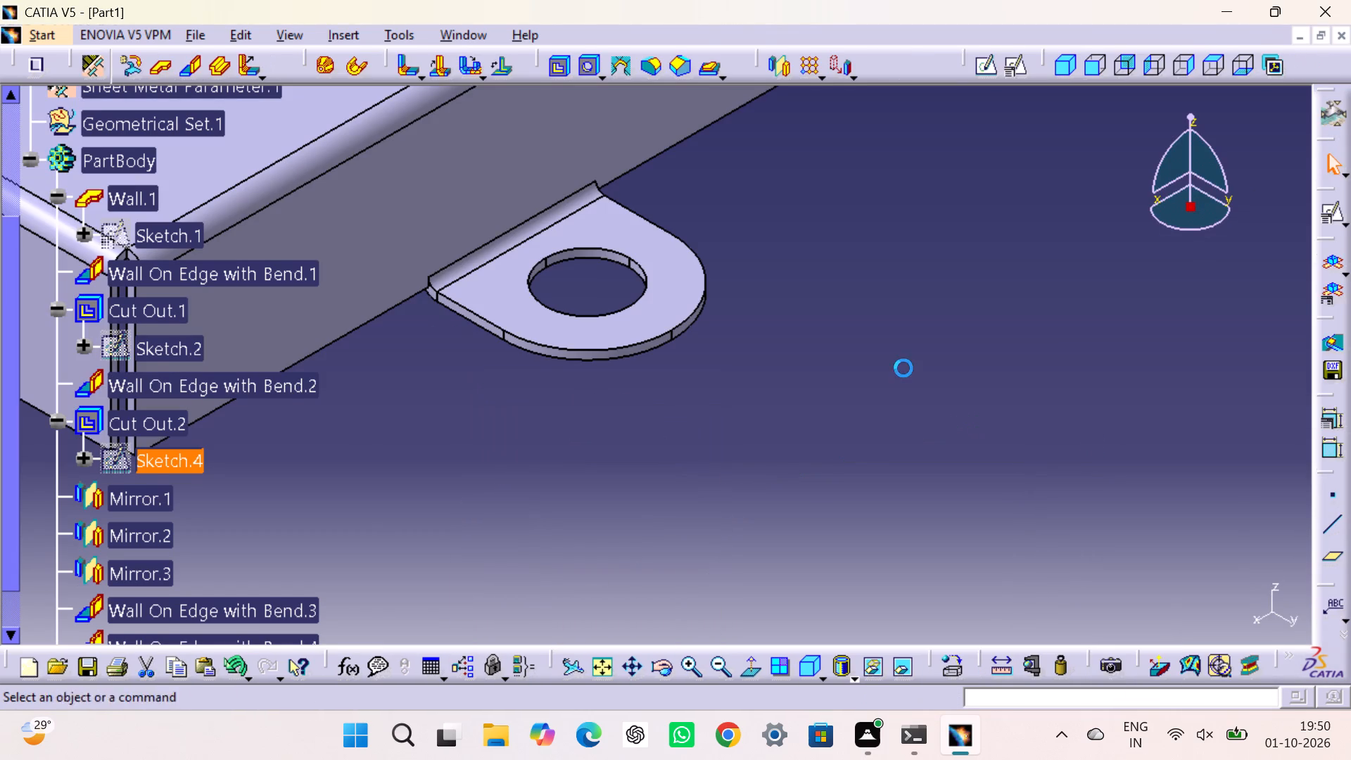
Start a new sketch on the top face of the square tab that still has no rounding.
middle_drag(903, 368, 1350, 600)
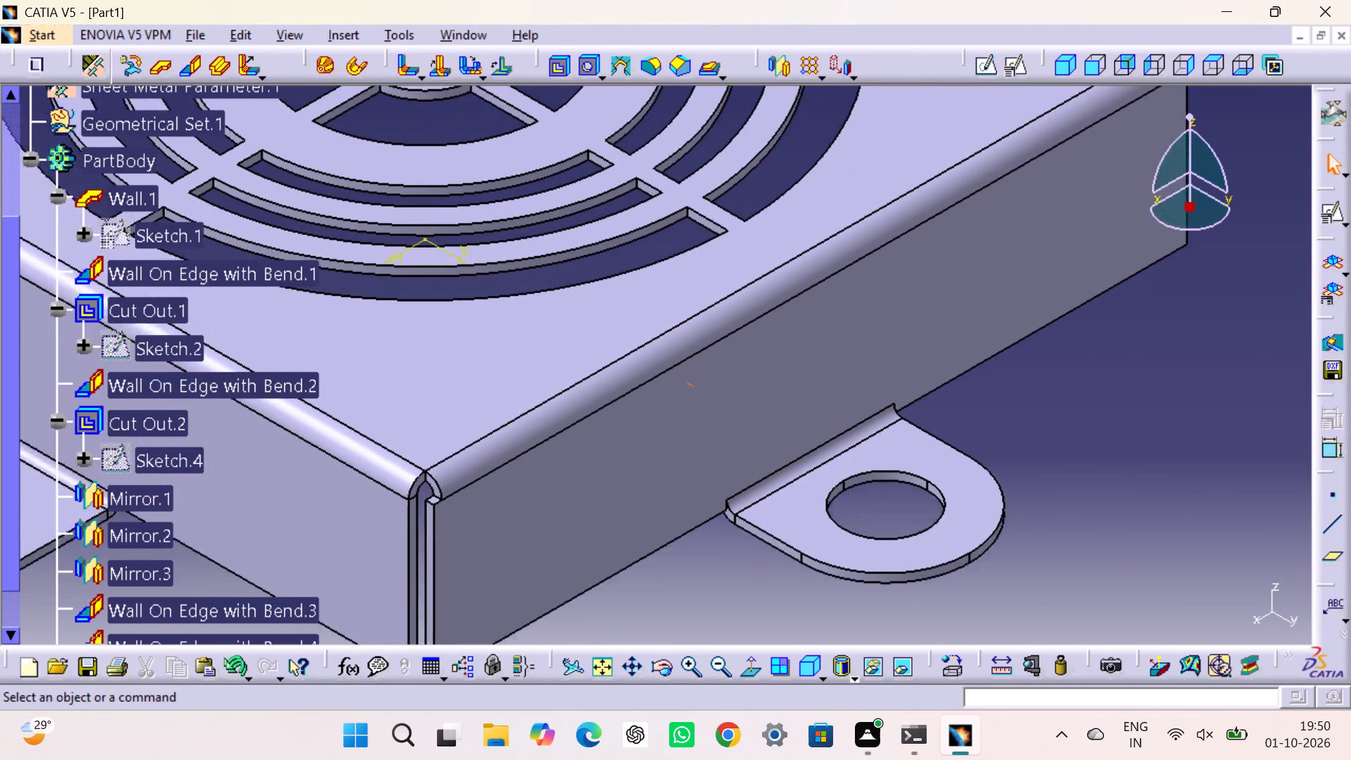
middle_drag(1350, 600, 1350, 550)
middle_drag(782, 587, 1195, 493)
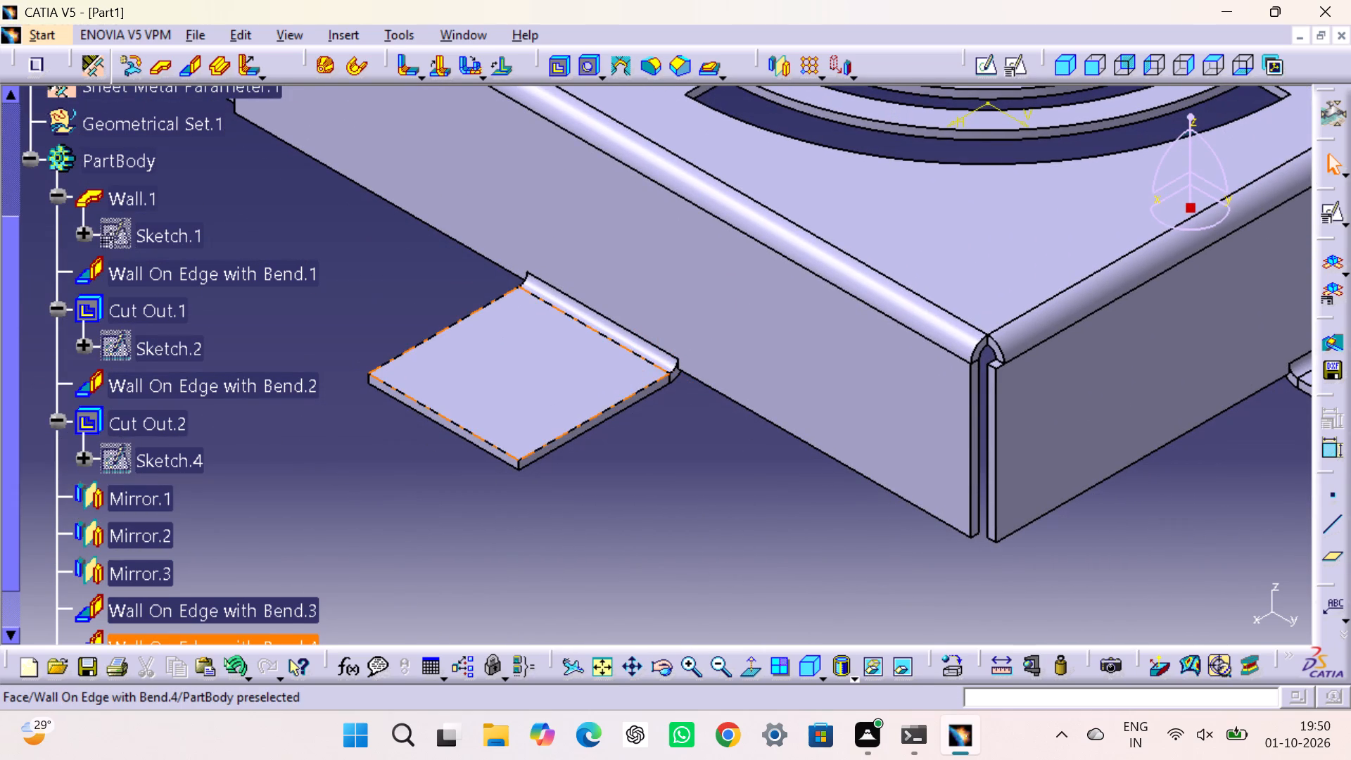
click(534, 374)
click(981, 72)
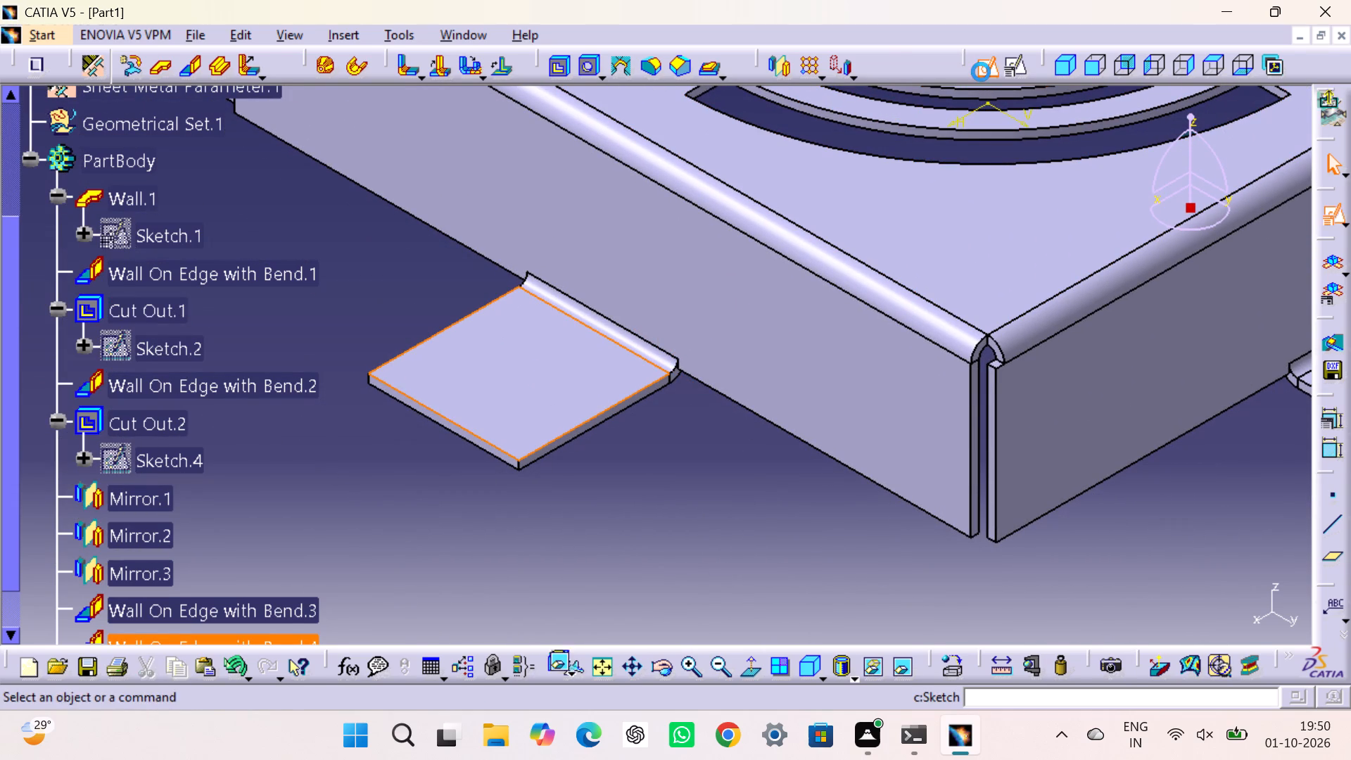
click(963, 363)
middle_drag(963, 363, 943, 243)
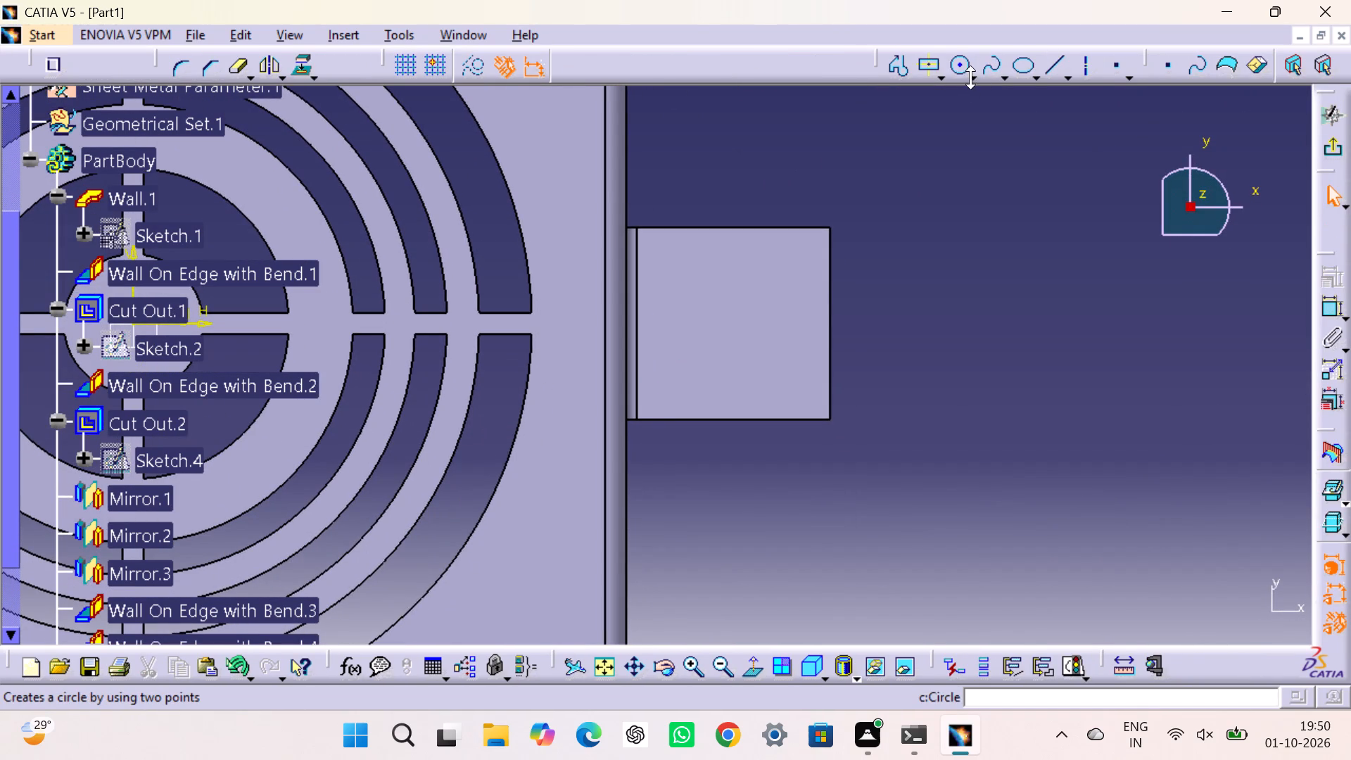
Sketch an arc of about 8.8 mm radius between the tab's two side edges, bulging out to its outer edge.
click(971, 77)
click(992, 241)
click(989, 252)
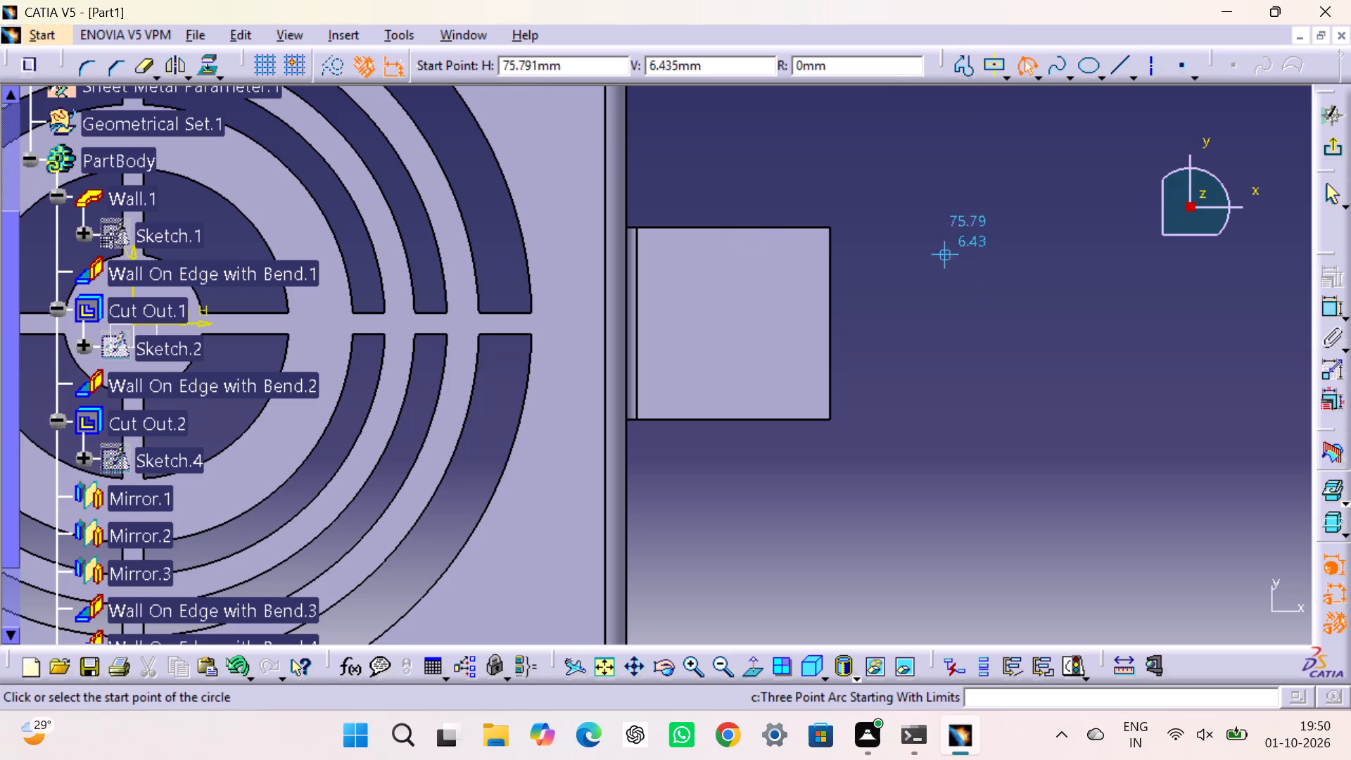
click(720, 229)
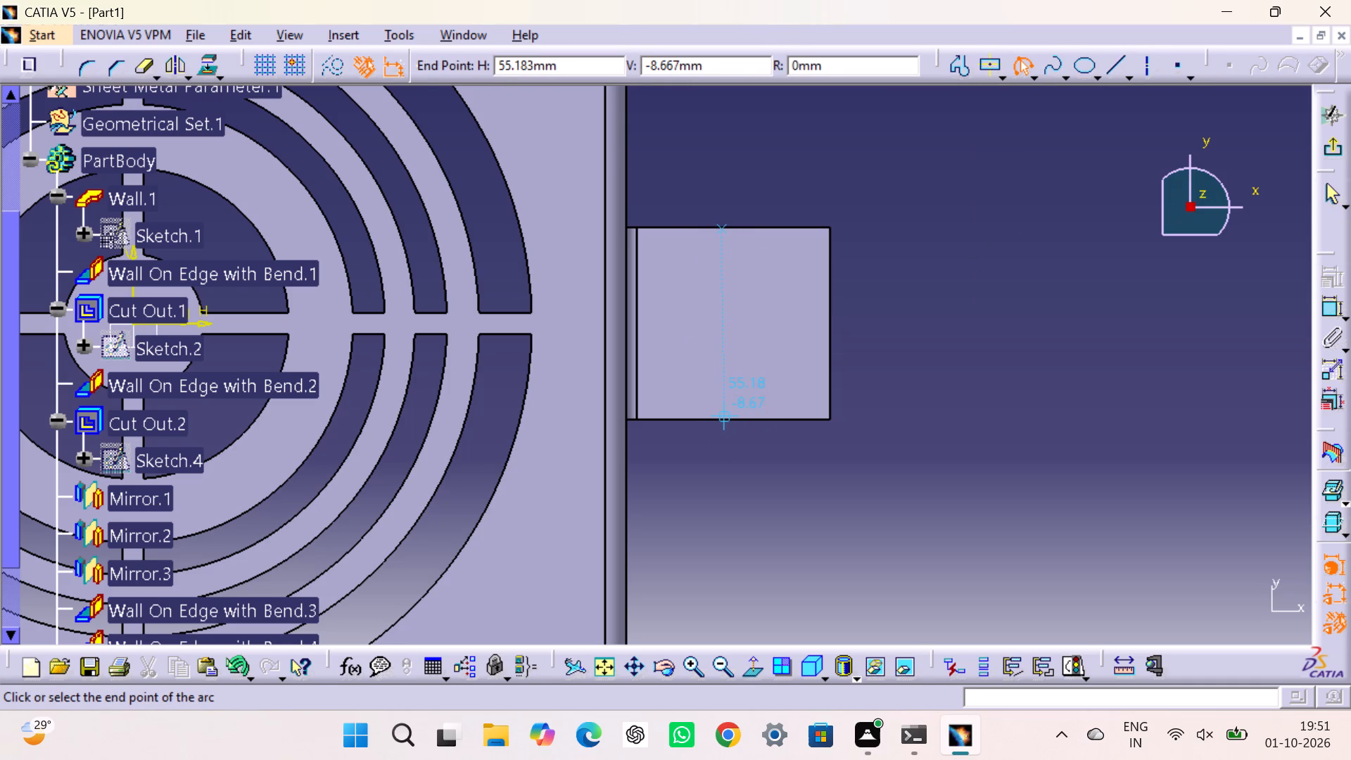
click(723, 416)
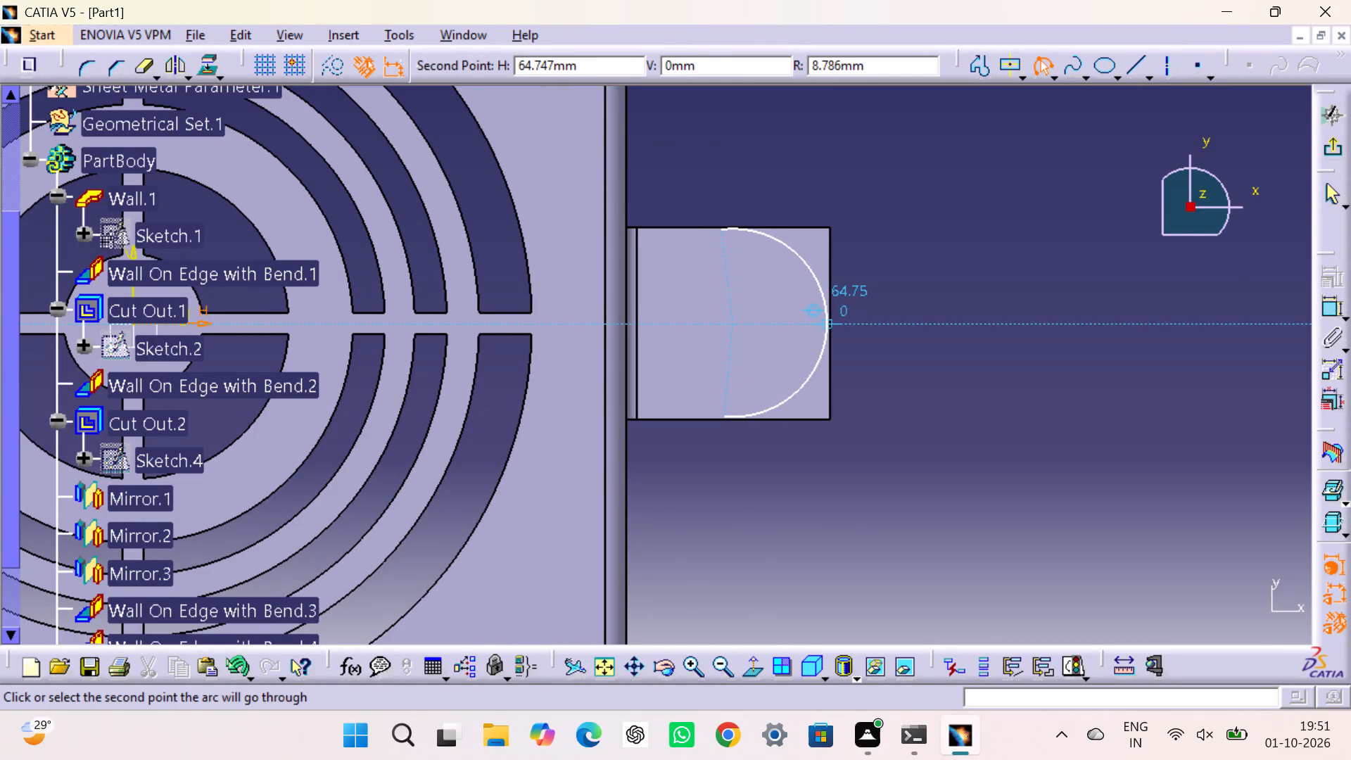
click(829, 323)
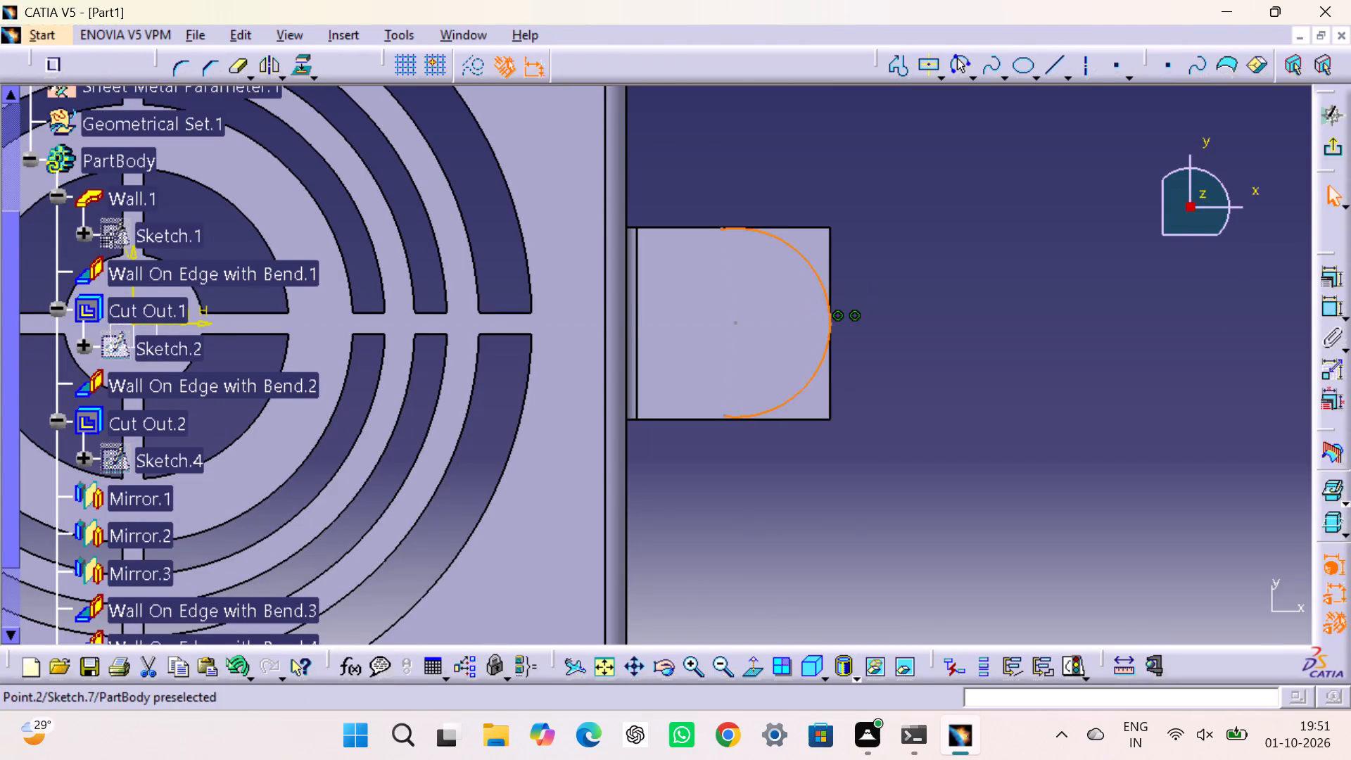
click(918, 350)
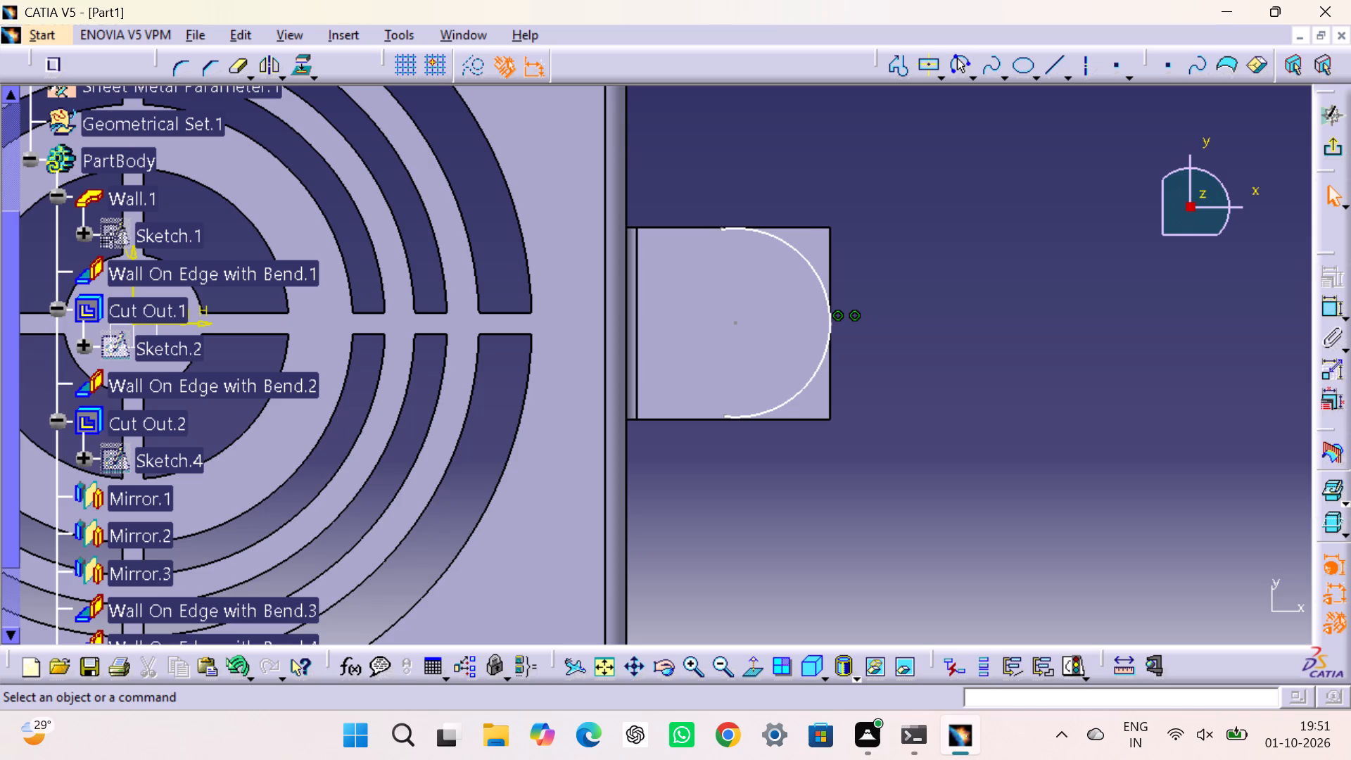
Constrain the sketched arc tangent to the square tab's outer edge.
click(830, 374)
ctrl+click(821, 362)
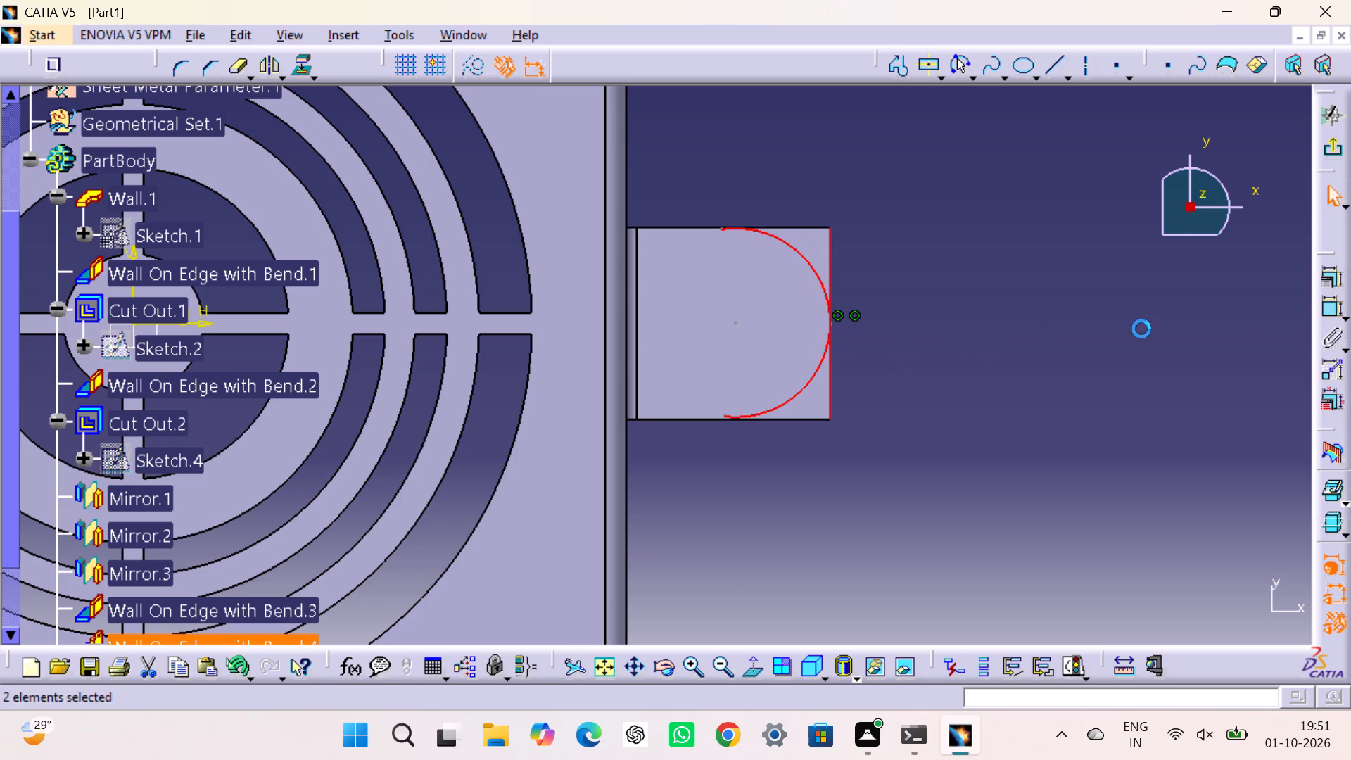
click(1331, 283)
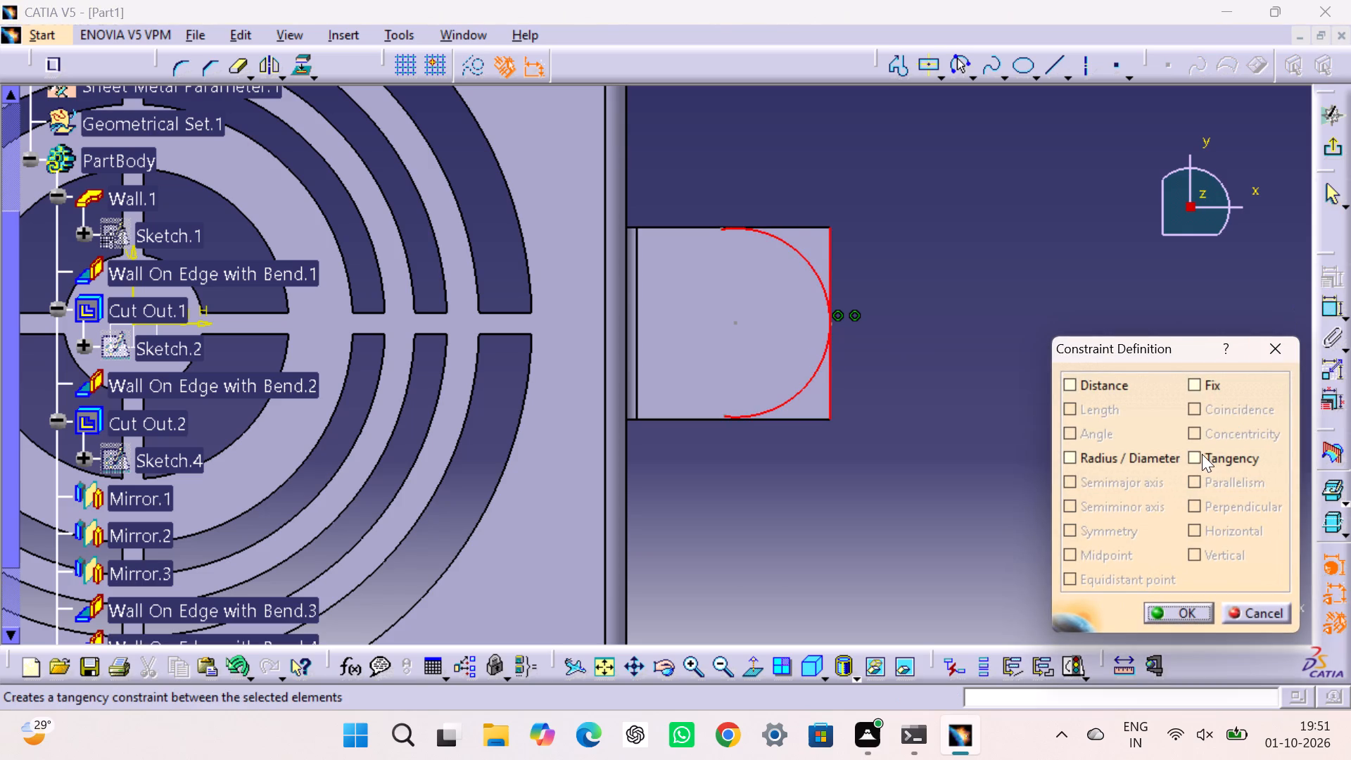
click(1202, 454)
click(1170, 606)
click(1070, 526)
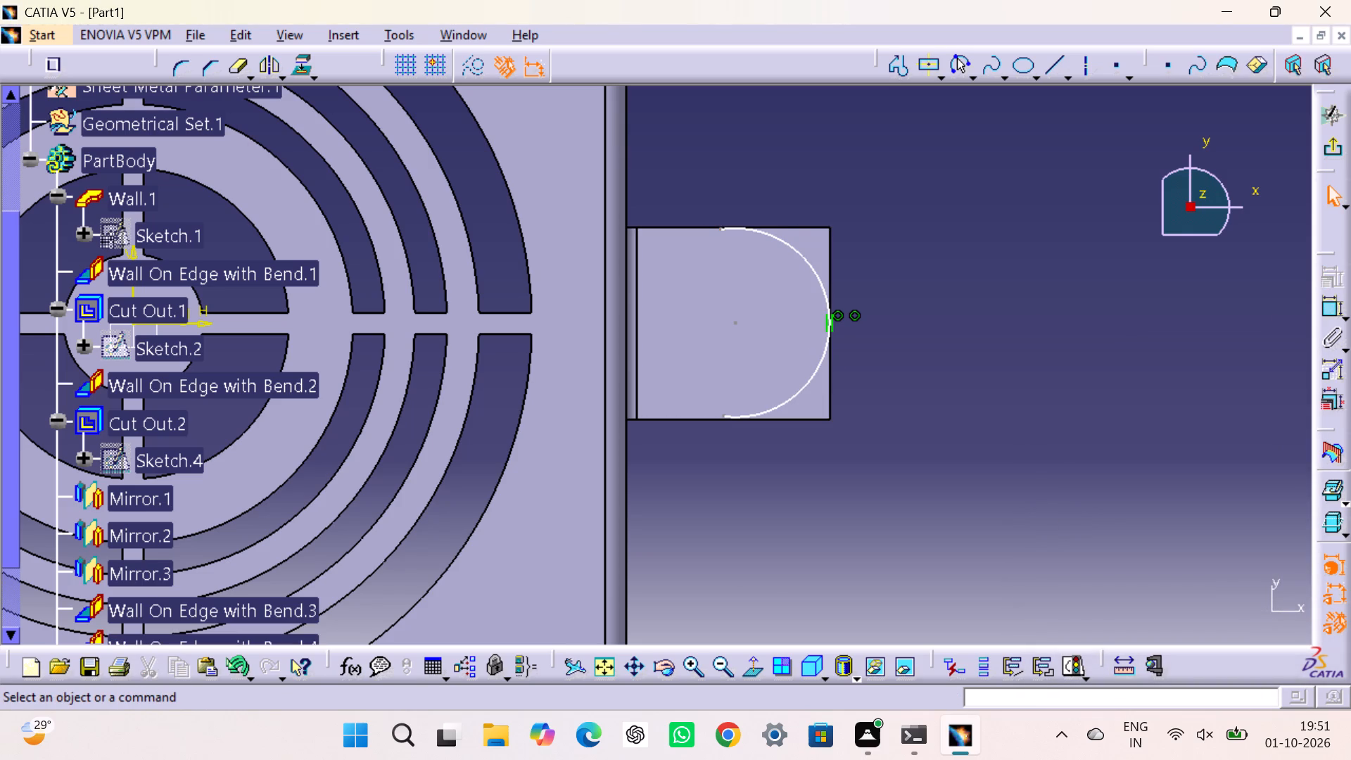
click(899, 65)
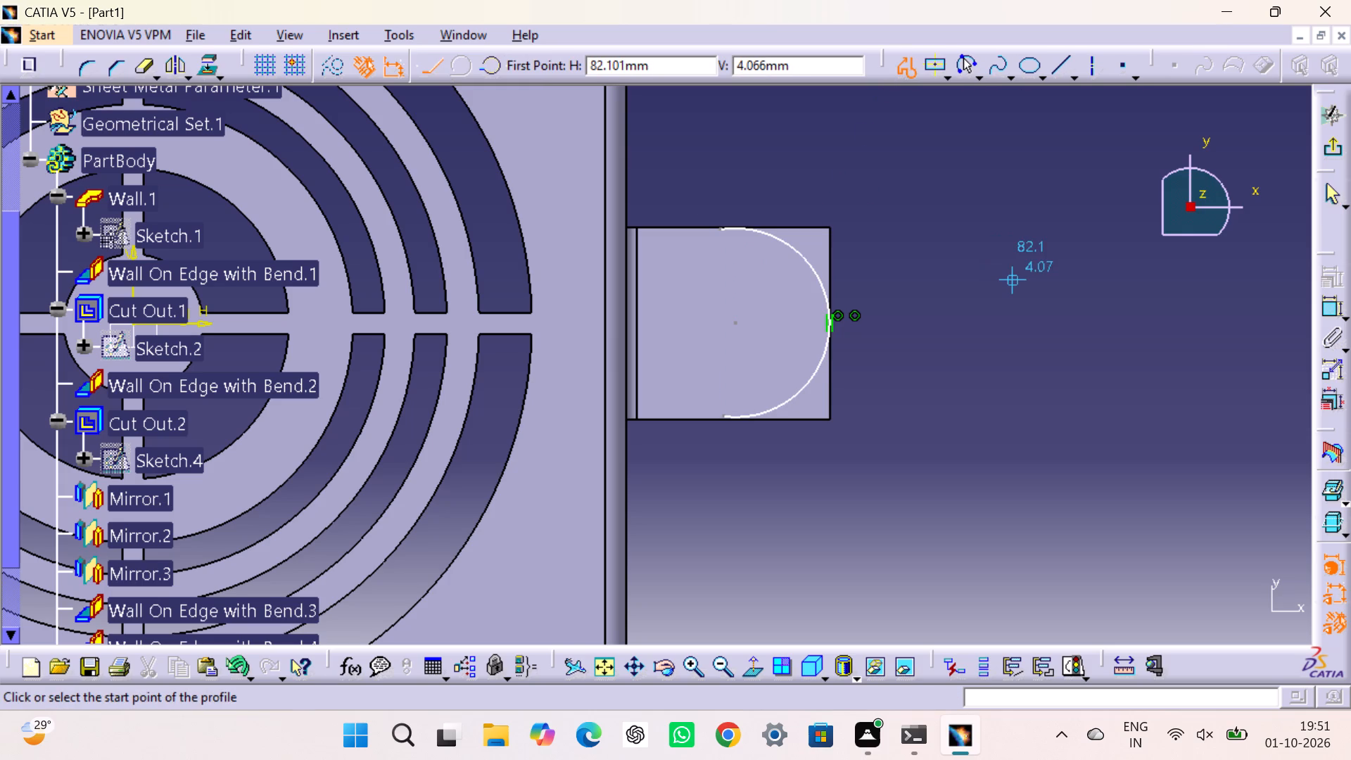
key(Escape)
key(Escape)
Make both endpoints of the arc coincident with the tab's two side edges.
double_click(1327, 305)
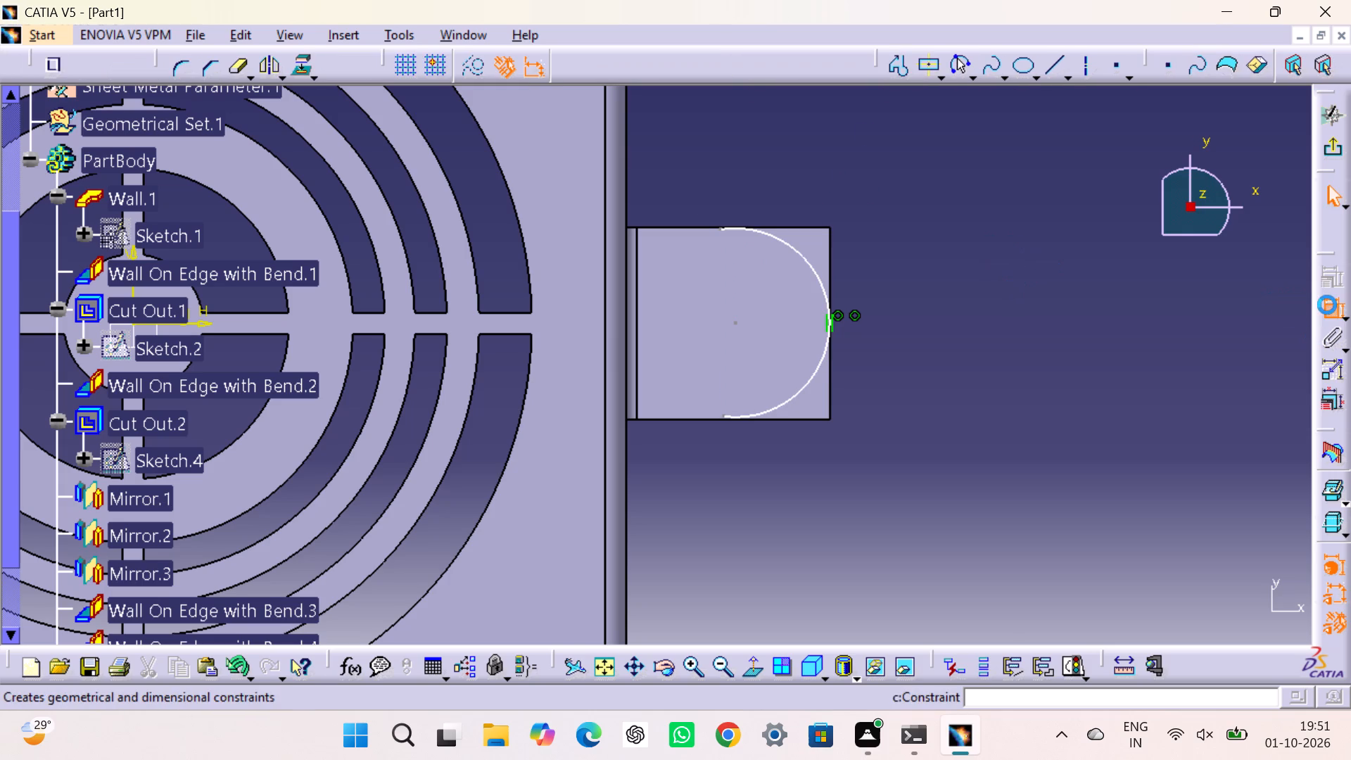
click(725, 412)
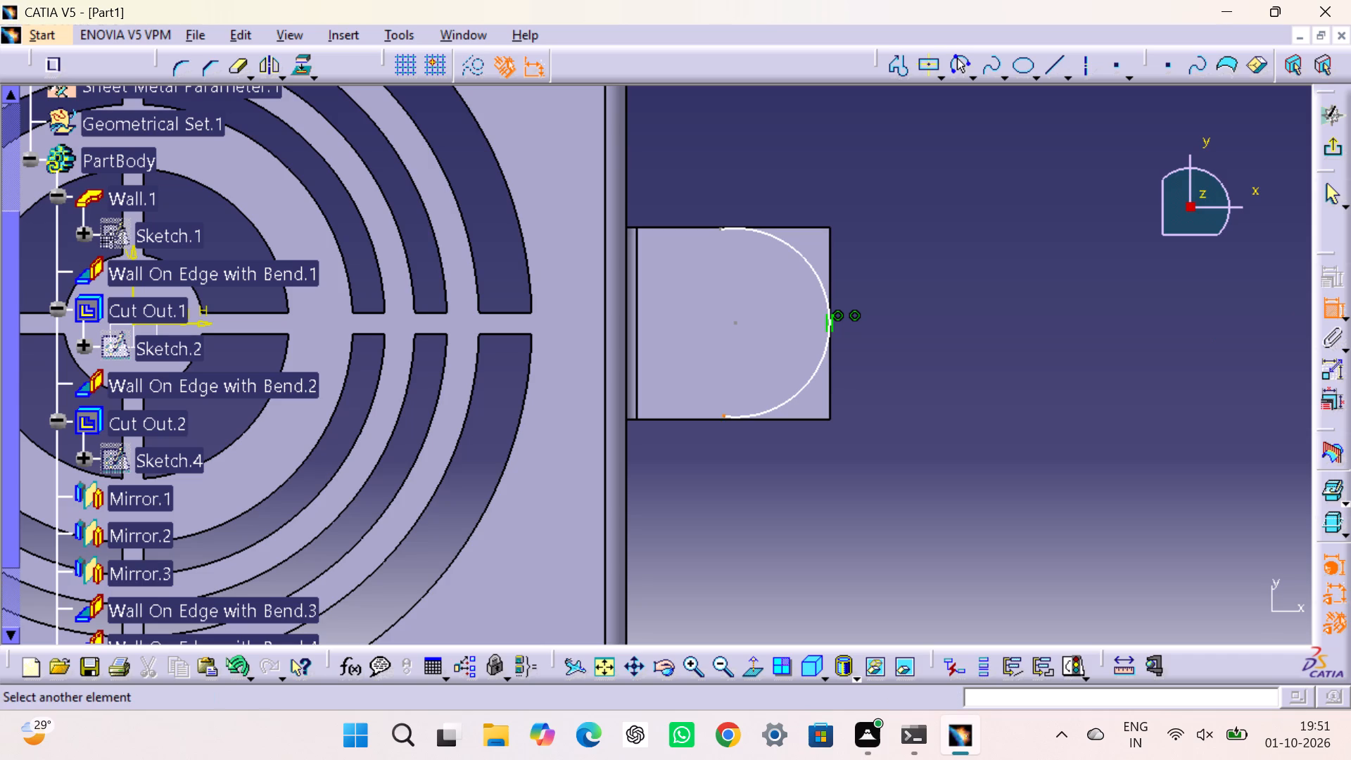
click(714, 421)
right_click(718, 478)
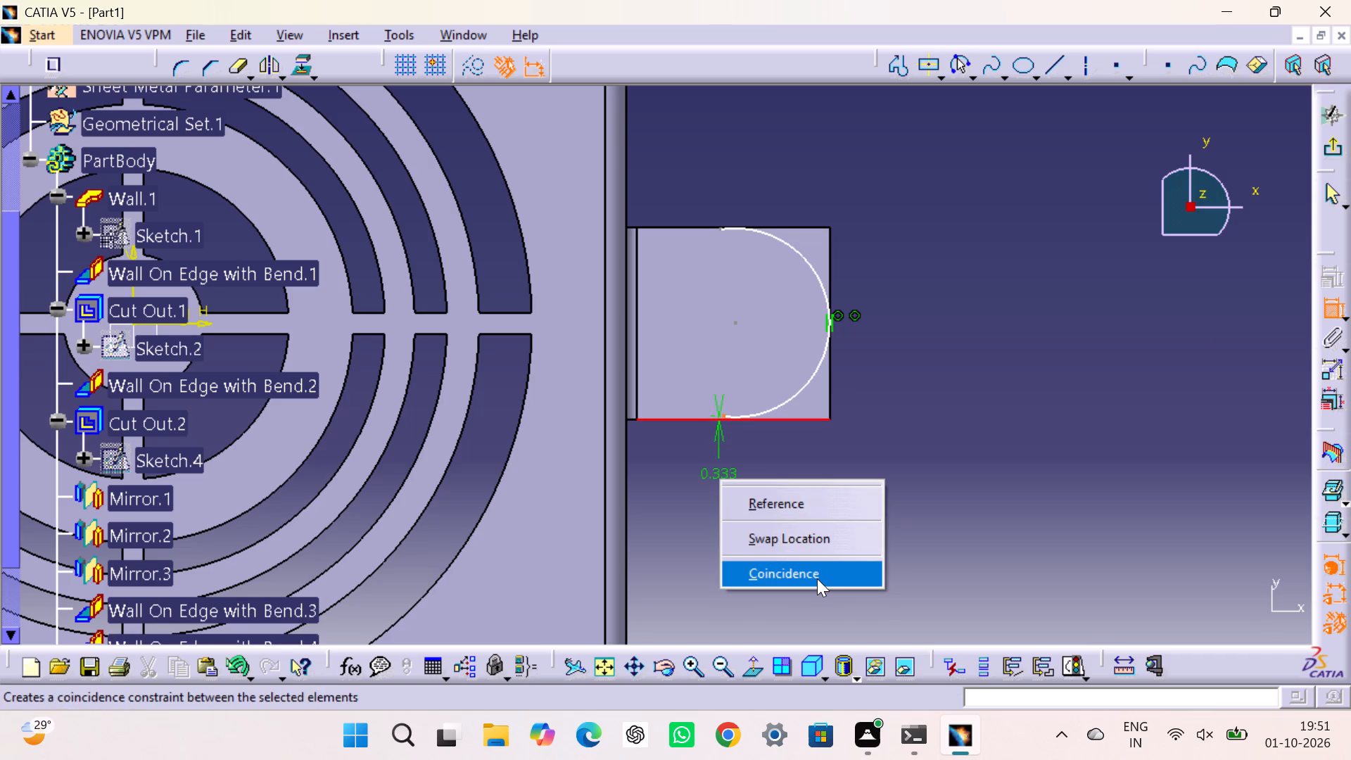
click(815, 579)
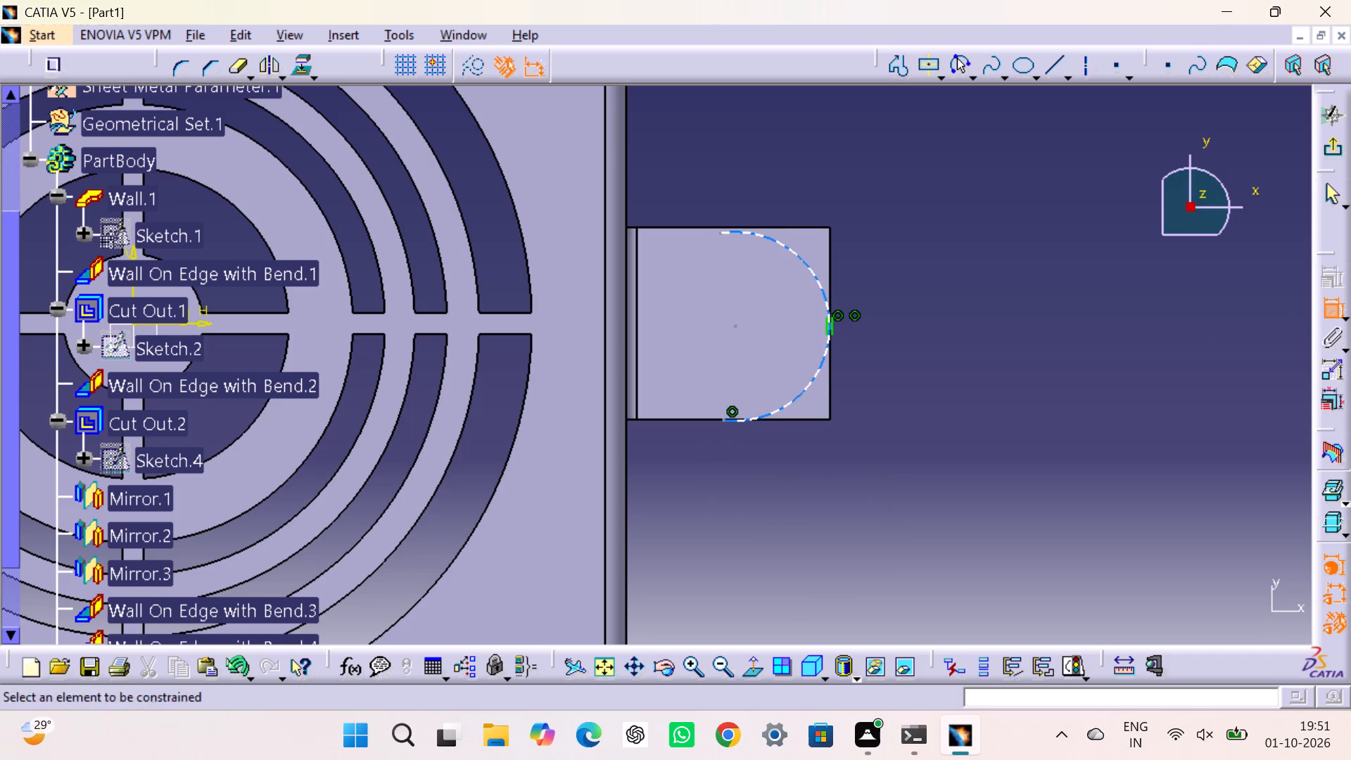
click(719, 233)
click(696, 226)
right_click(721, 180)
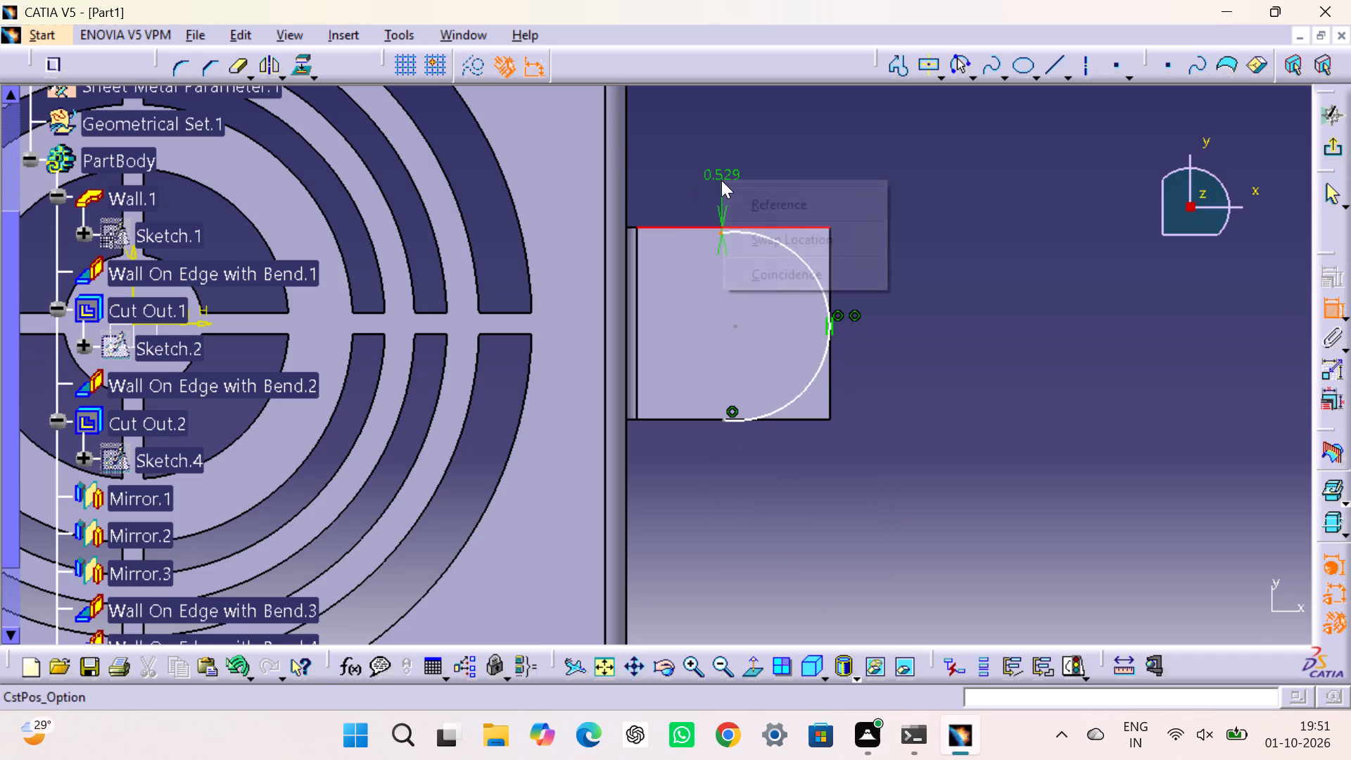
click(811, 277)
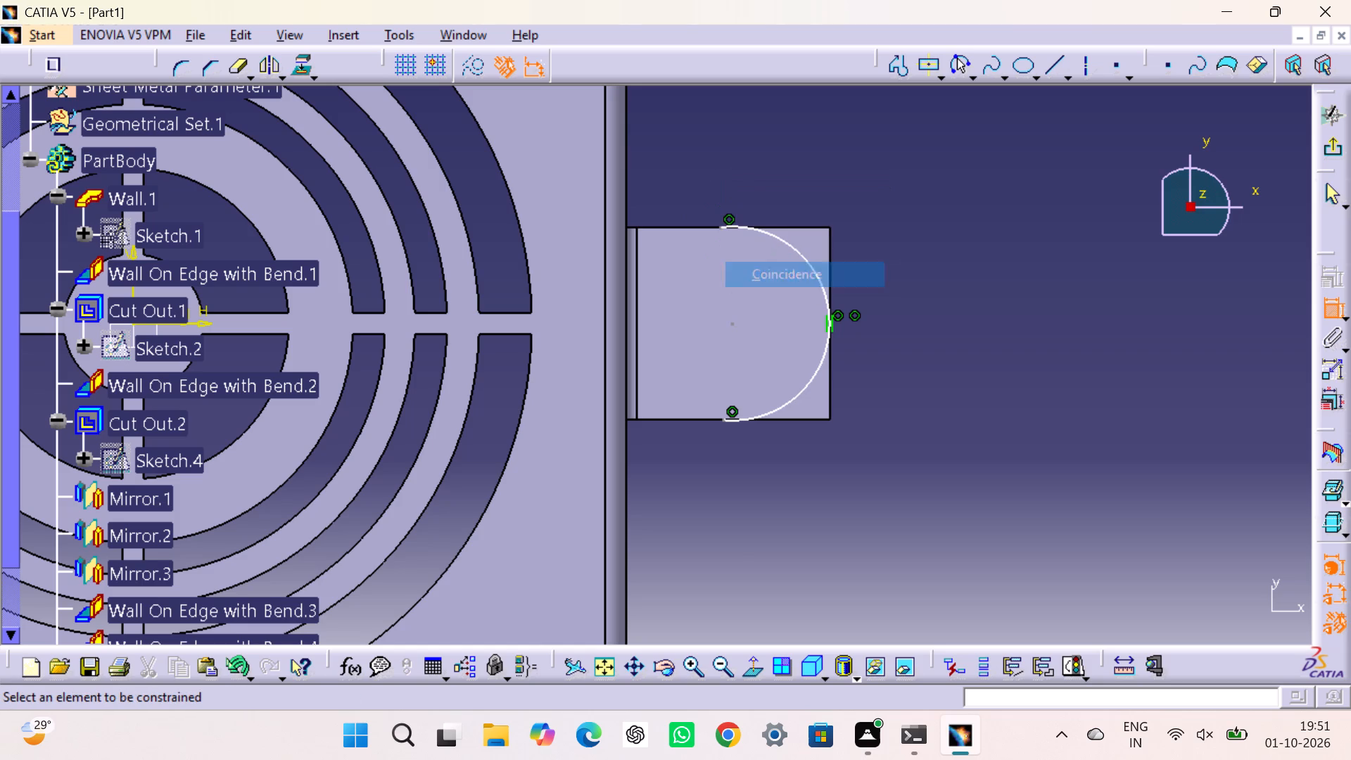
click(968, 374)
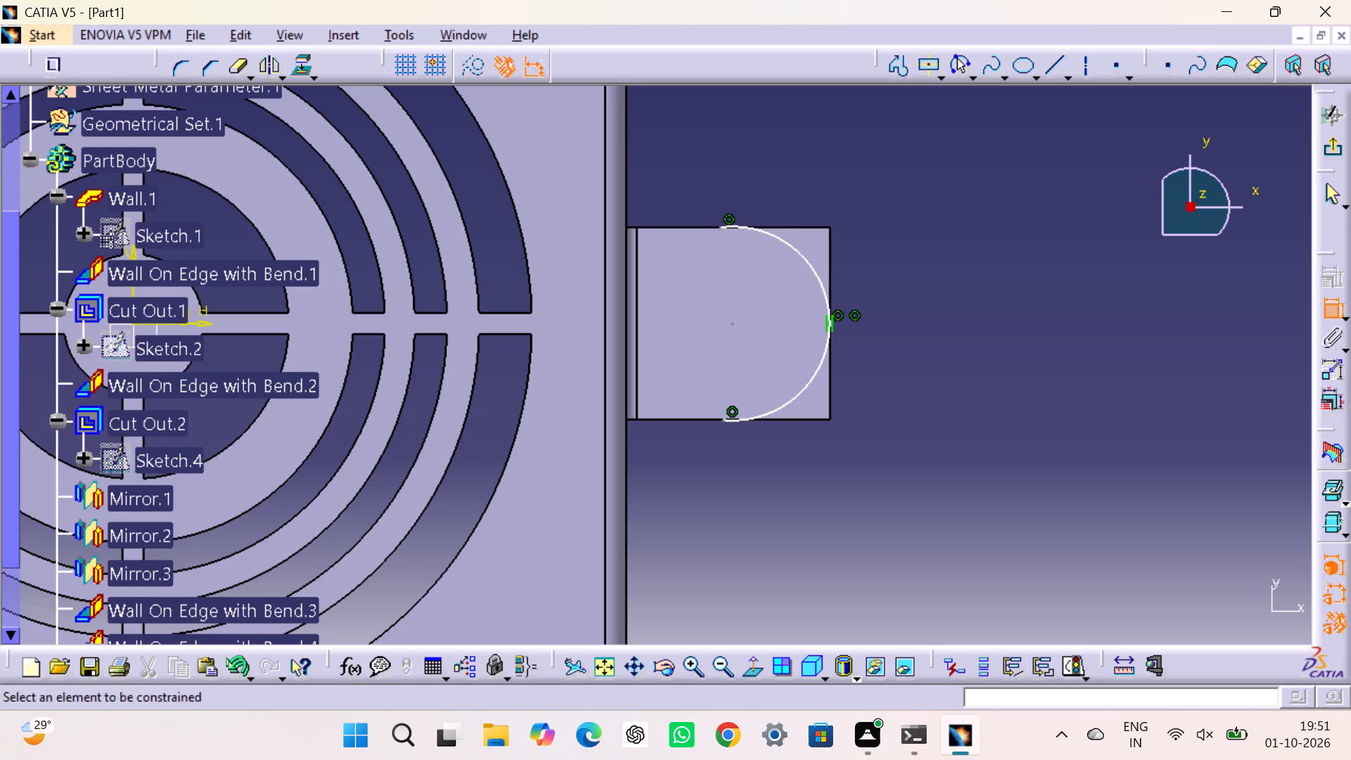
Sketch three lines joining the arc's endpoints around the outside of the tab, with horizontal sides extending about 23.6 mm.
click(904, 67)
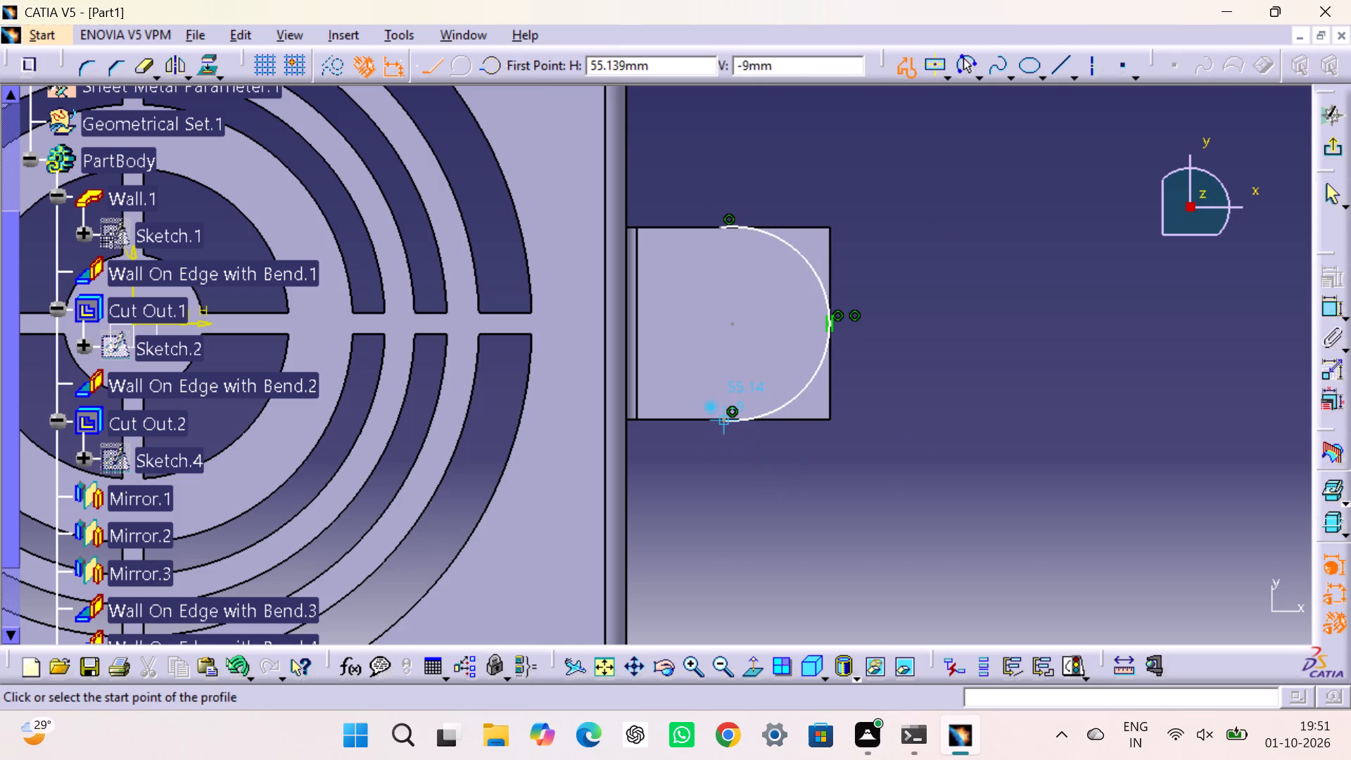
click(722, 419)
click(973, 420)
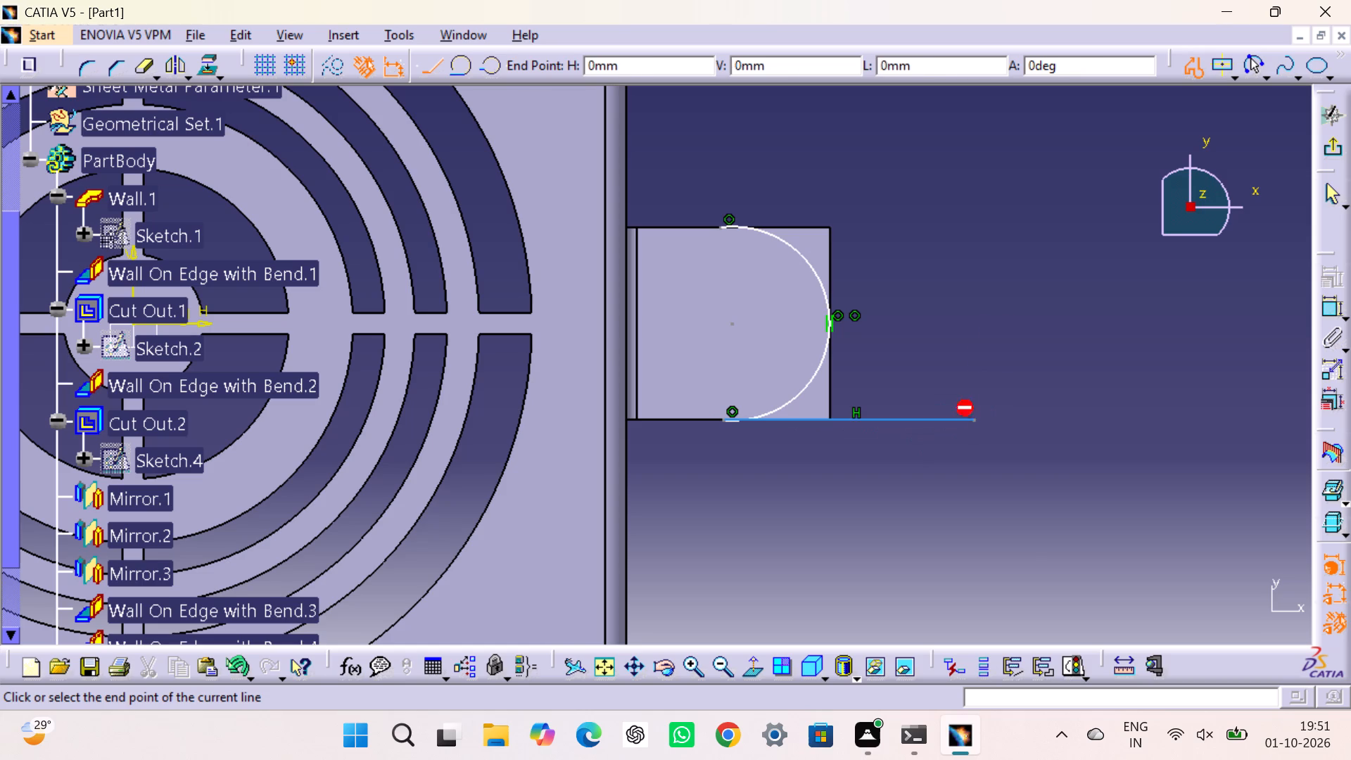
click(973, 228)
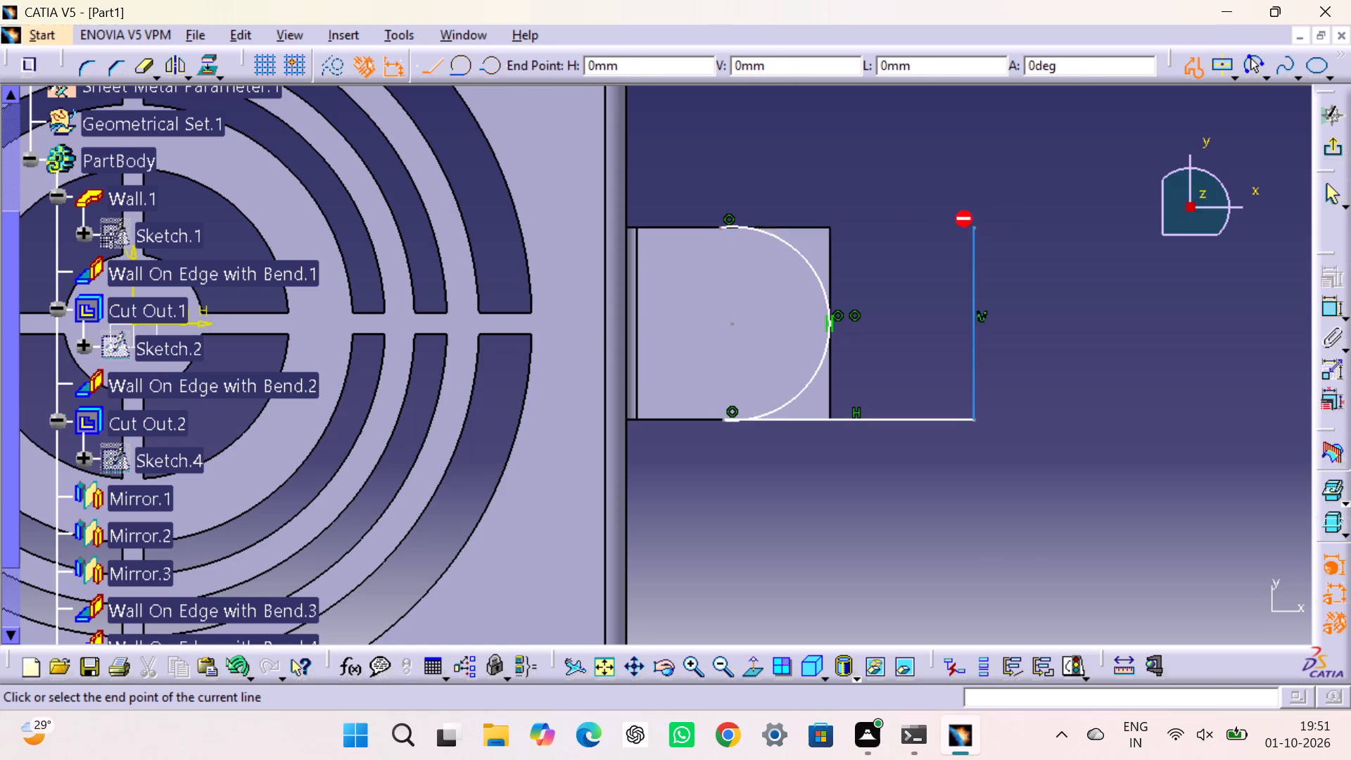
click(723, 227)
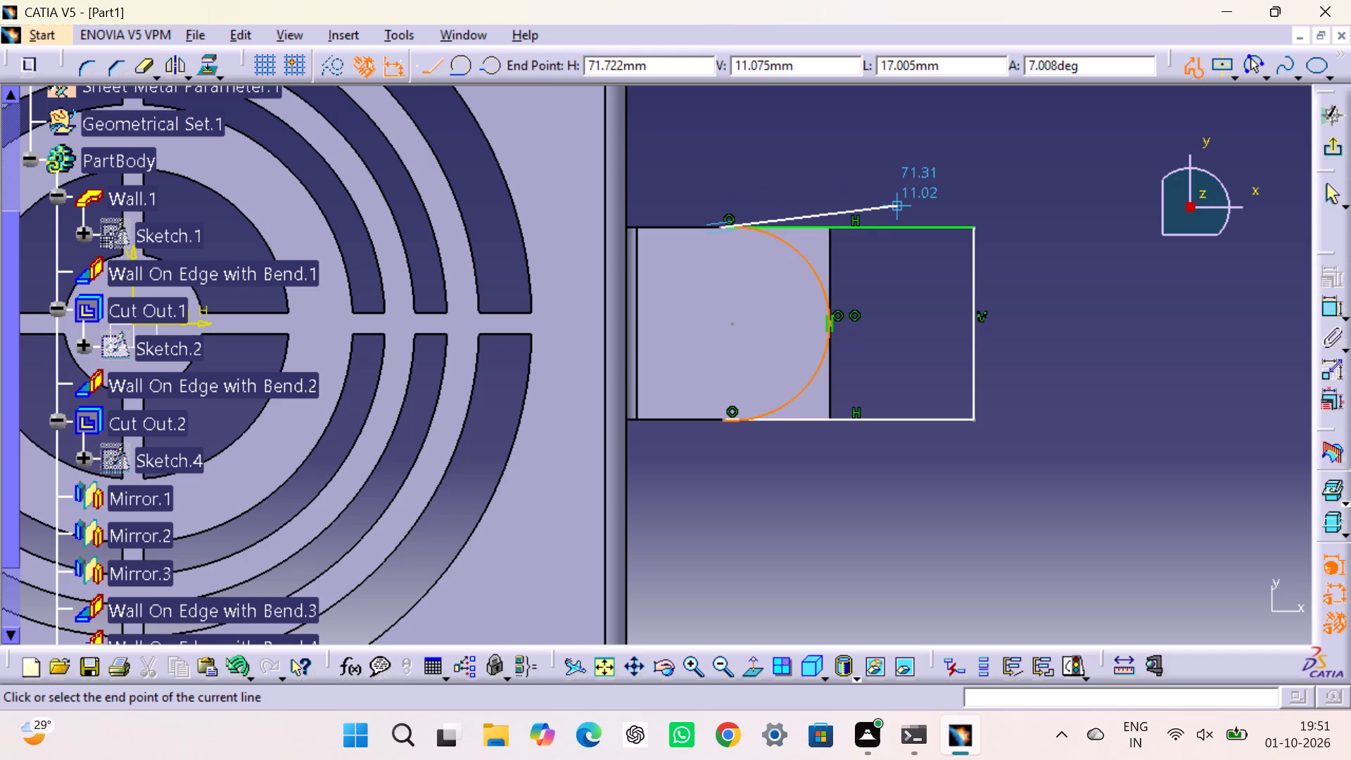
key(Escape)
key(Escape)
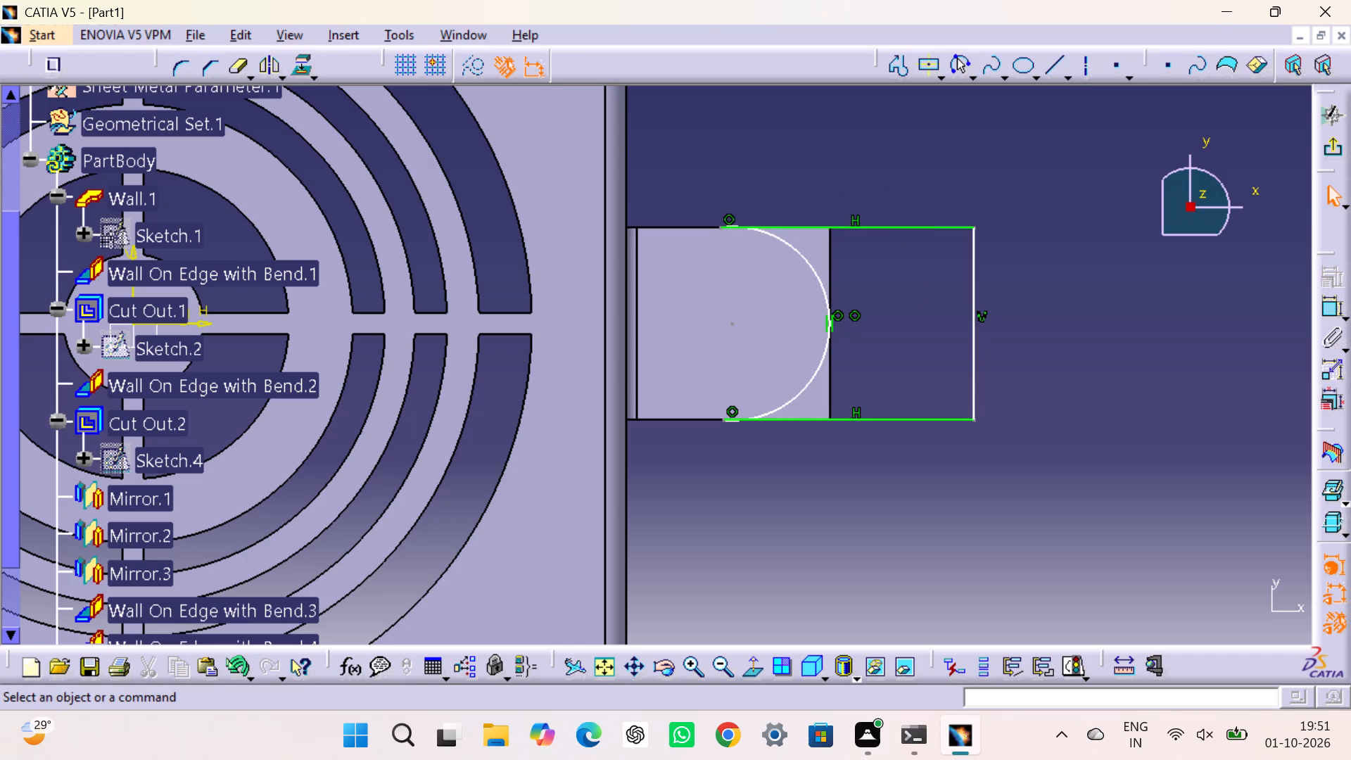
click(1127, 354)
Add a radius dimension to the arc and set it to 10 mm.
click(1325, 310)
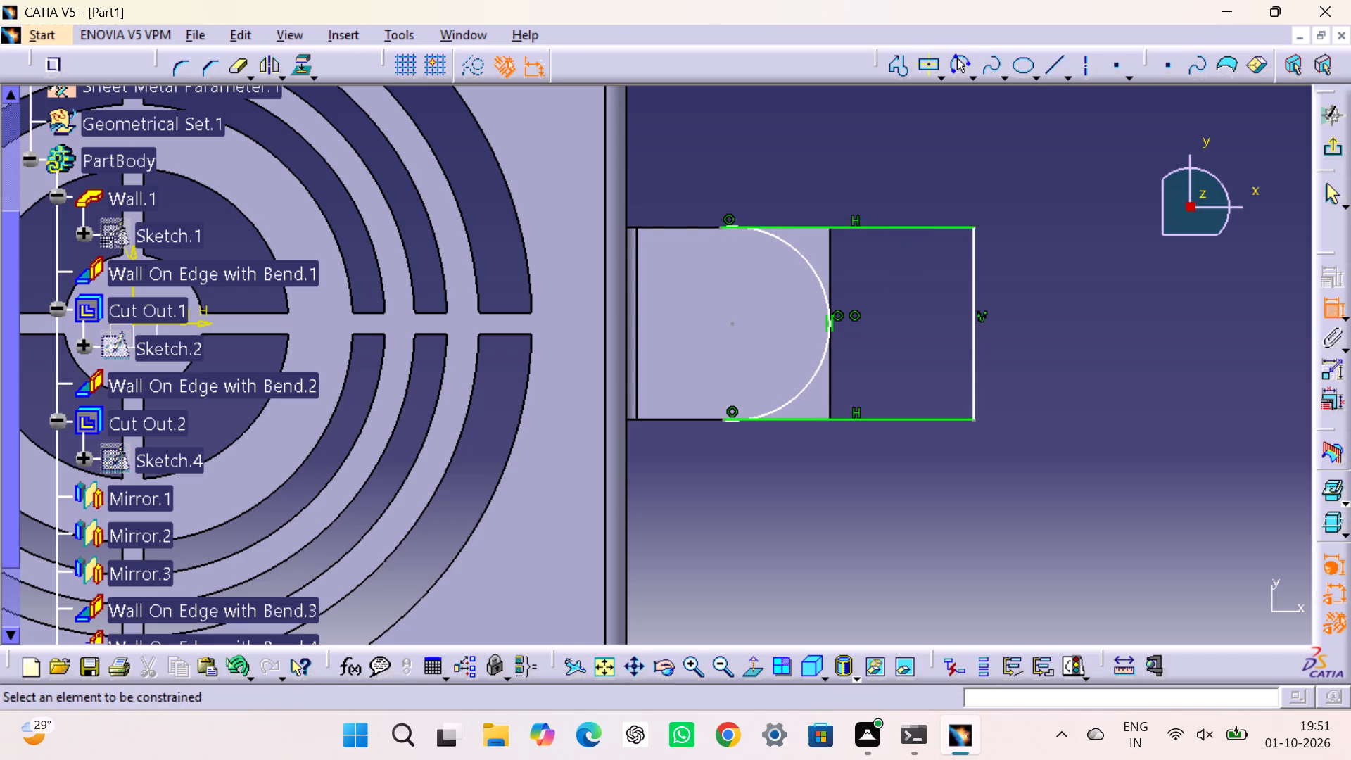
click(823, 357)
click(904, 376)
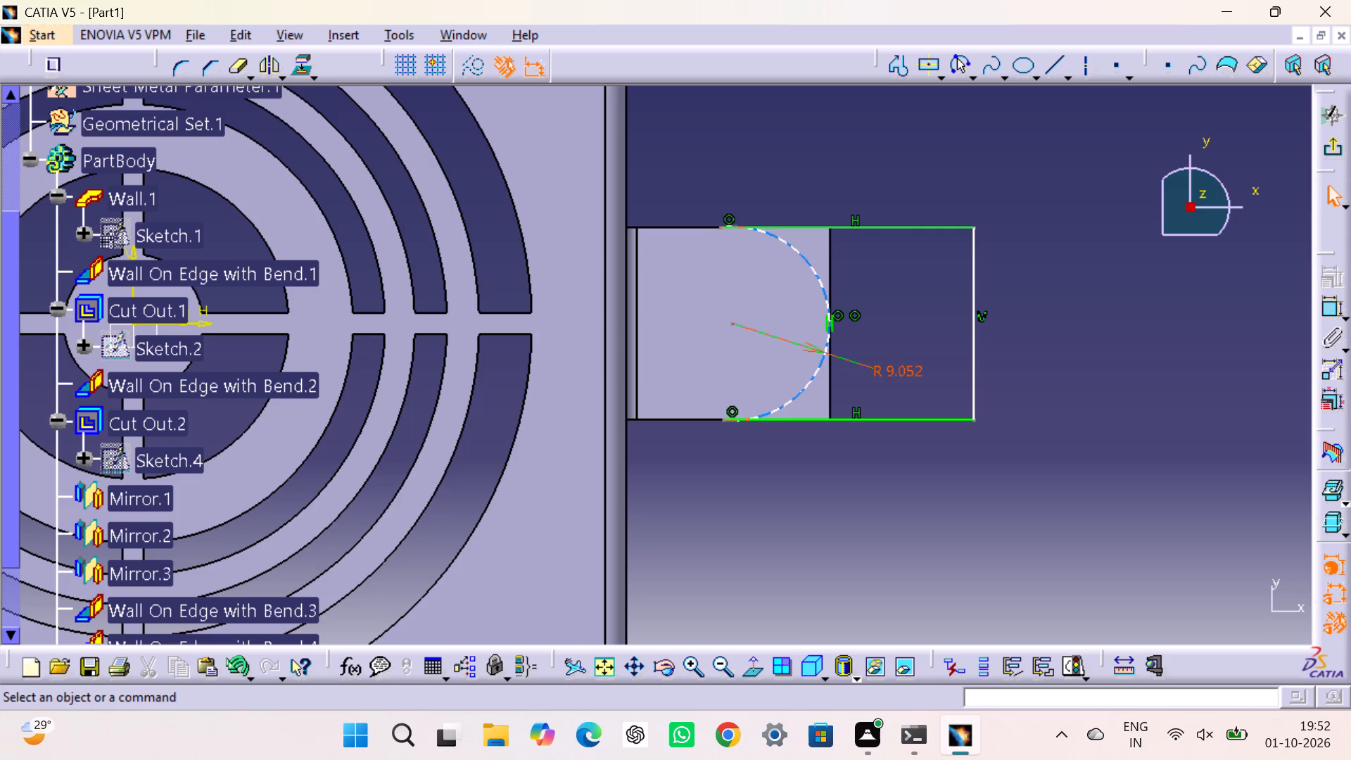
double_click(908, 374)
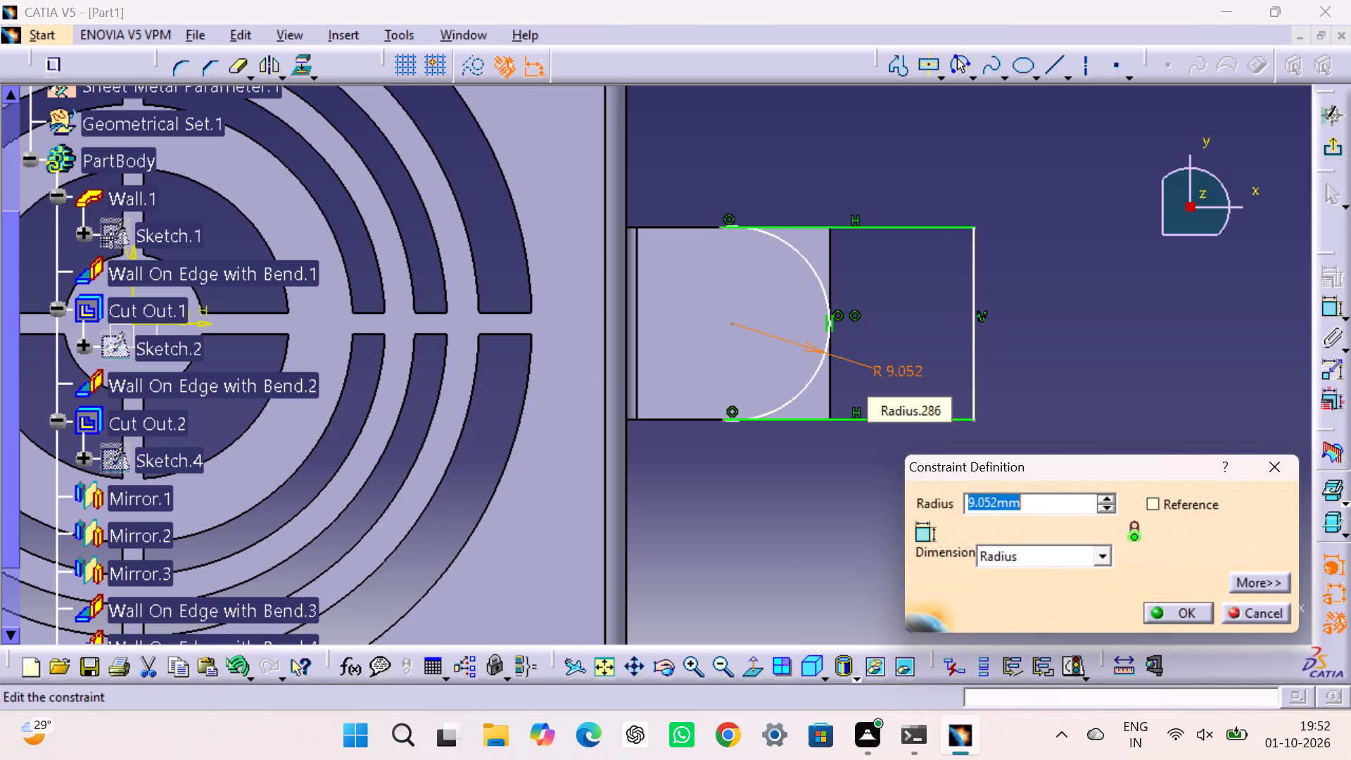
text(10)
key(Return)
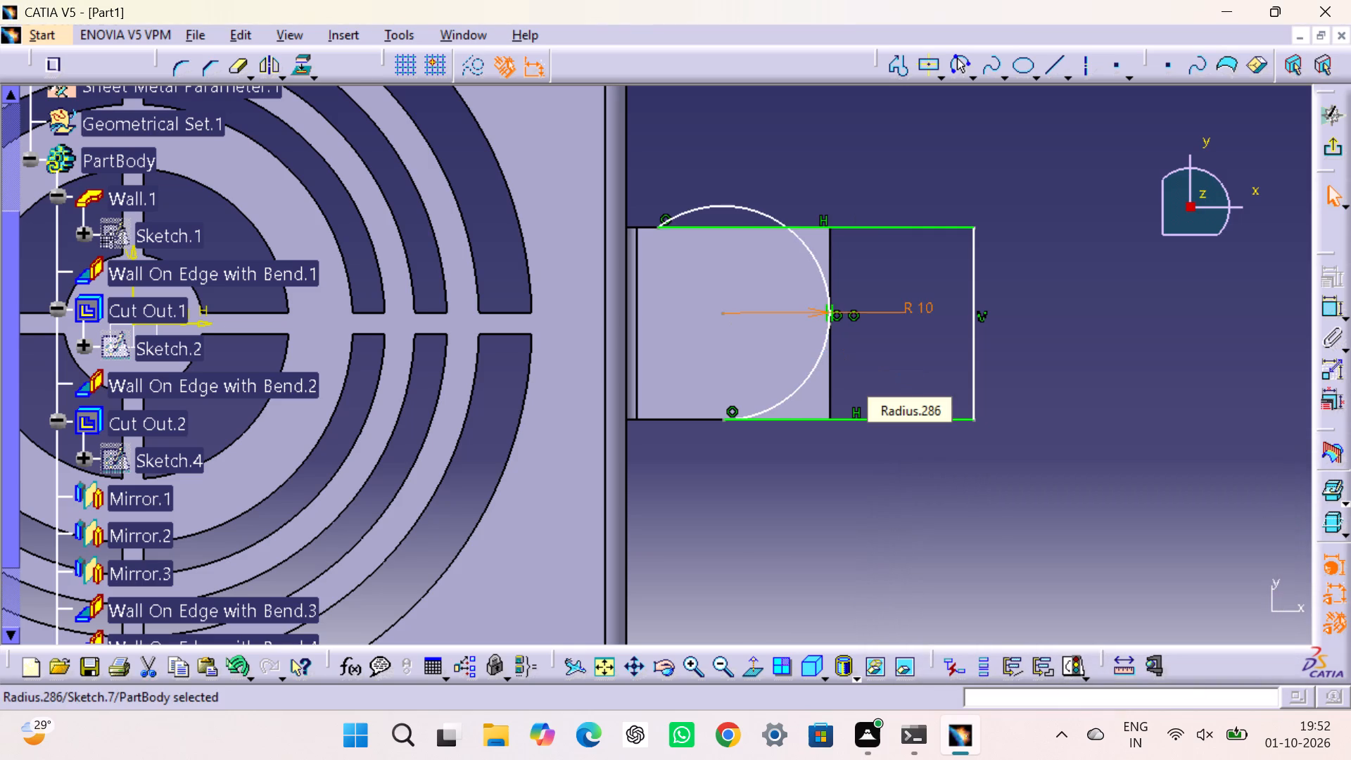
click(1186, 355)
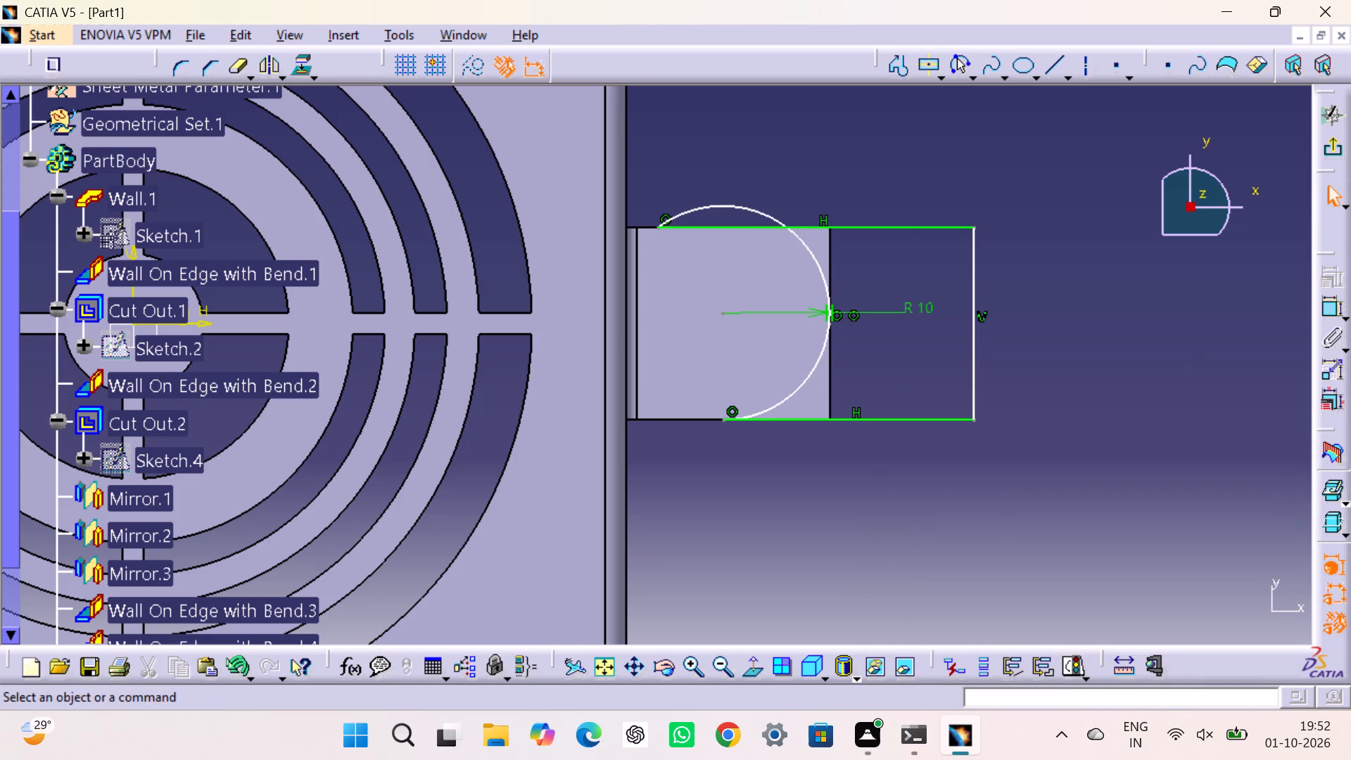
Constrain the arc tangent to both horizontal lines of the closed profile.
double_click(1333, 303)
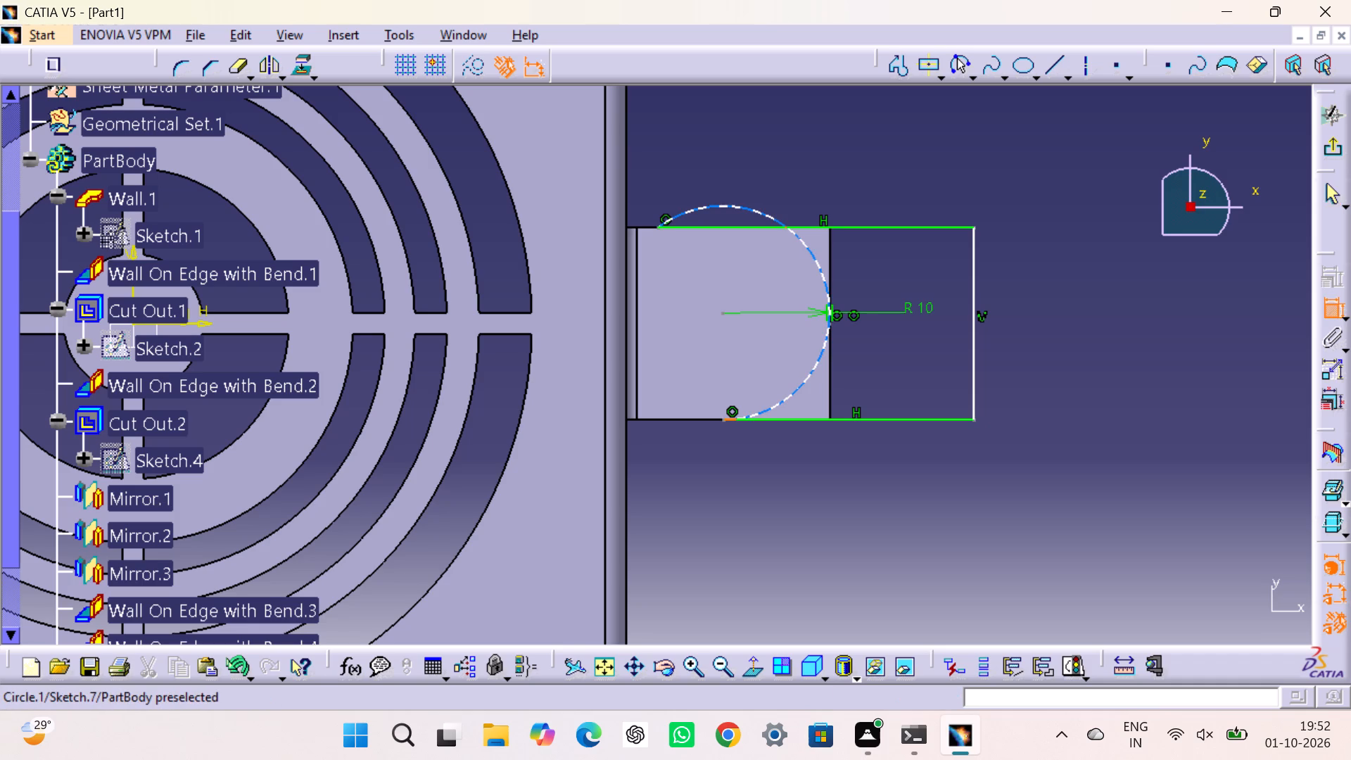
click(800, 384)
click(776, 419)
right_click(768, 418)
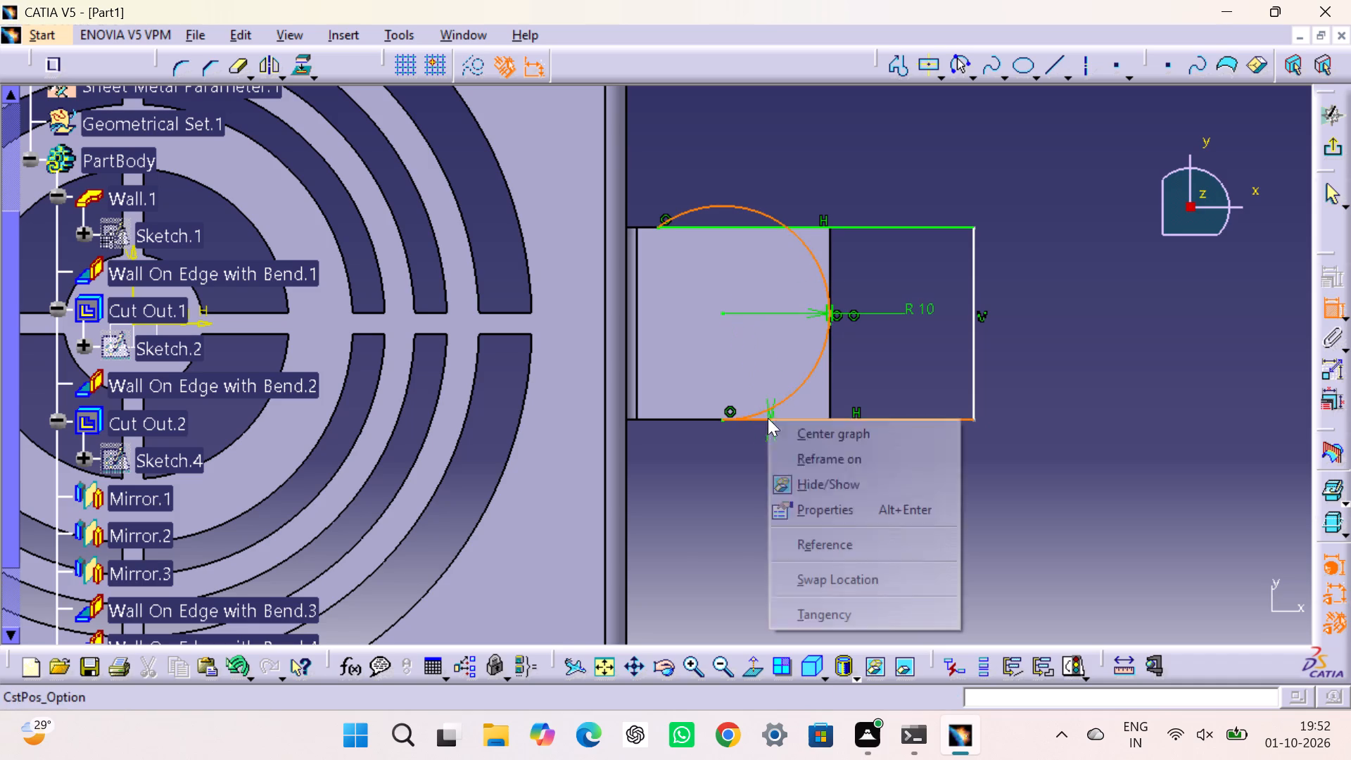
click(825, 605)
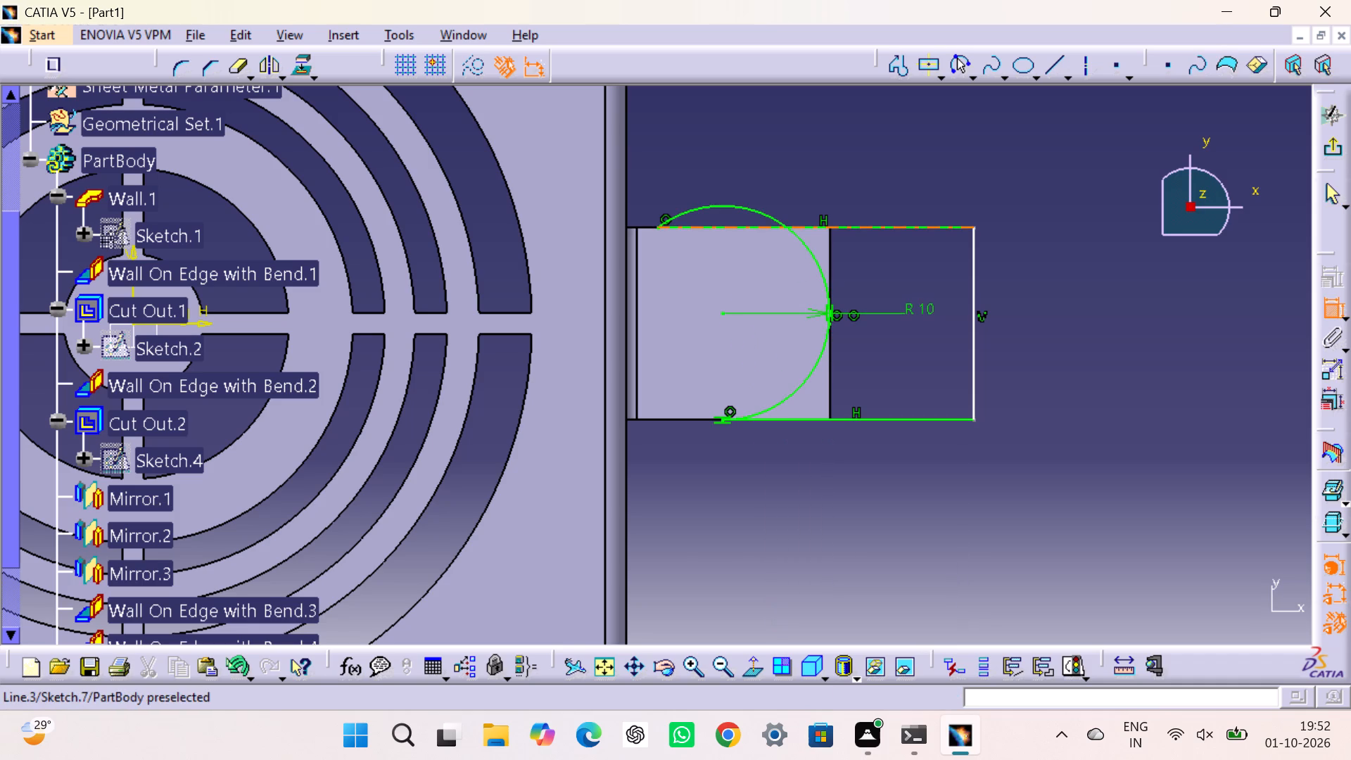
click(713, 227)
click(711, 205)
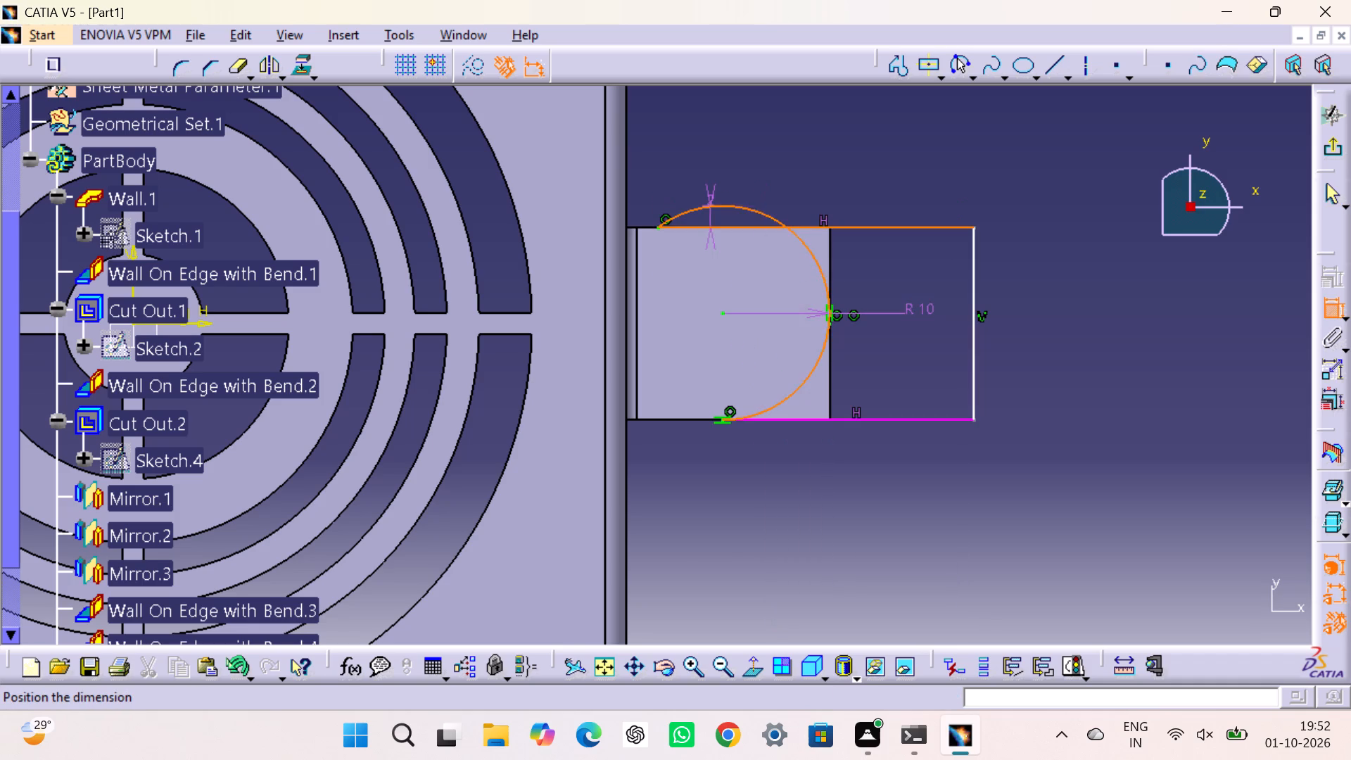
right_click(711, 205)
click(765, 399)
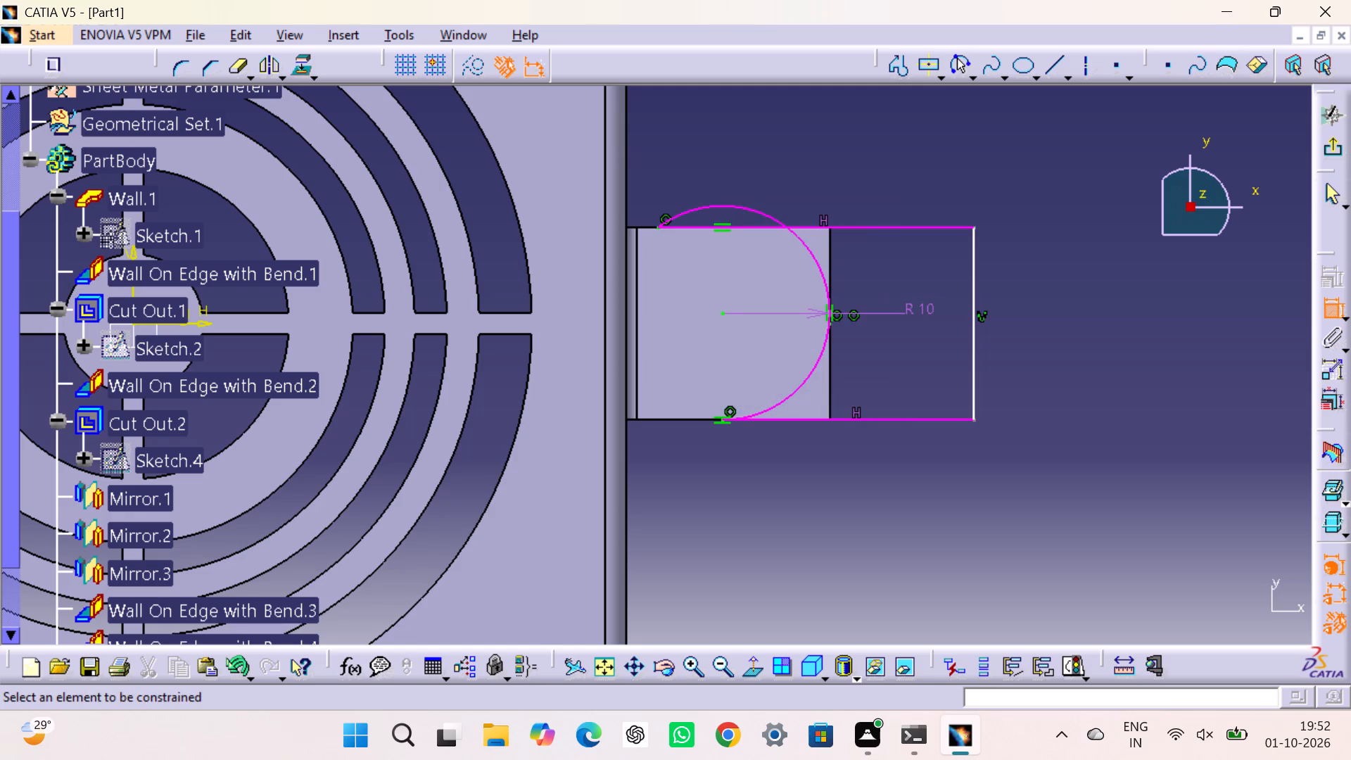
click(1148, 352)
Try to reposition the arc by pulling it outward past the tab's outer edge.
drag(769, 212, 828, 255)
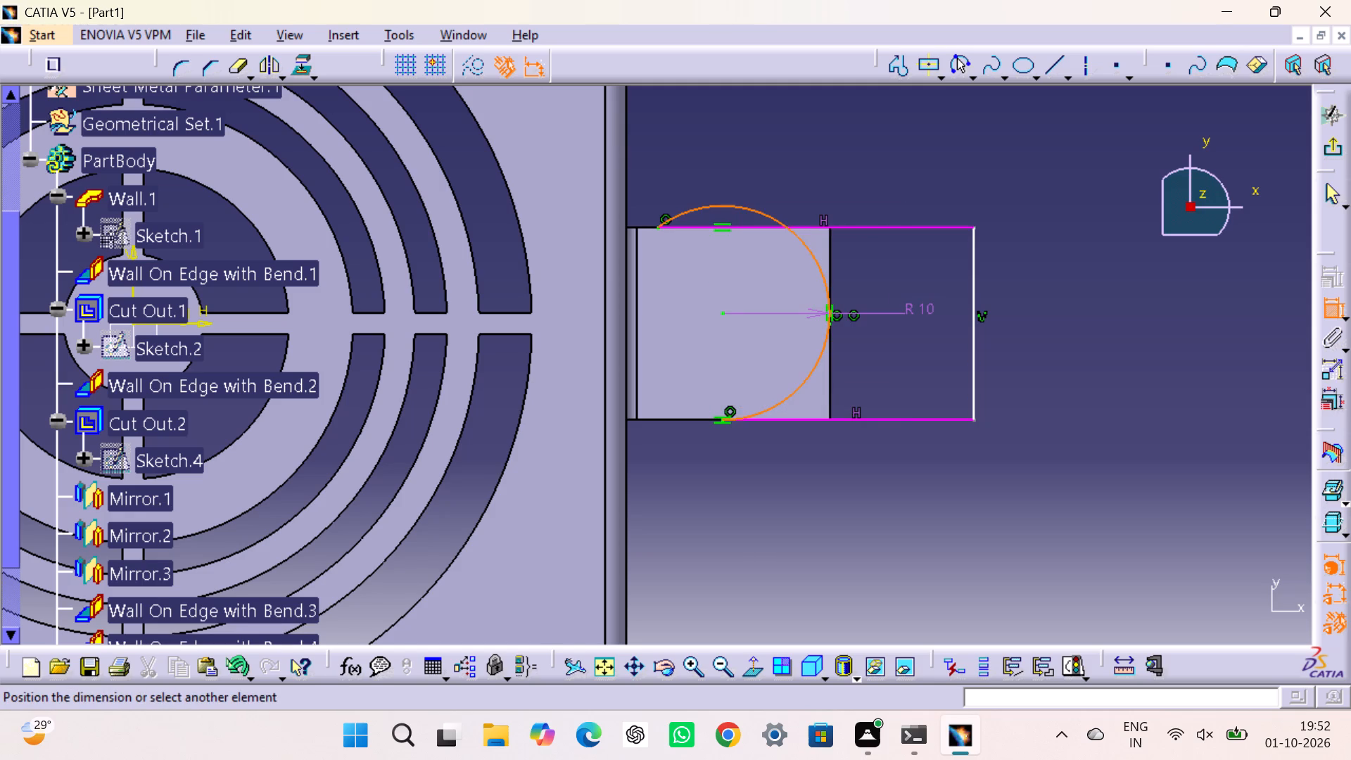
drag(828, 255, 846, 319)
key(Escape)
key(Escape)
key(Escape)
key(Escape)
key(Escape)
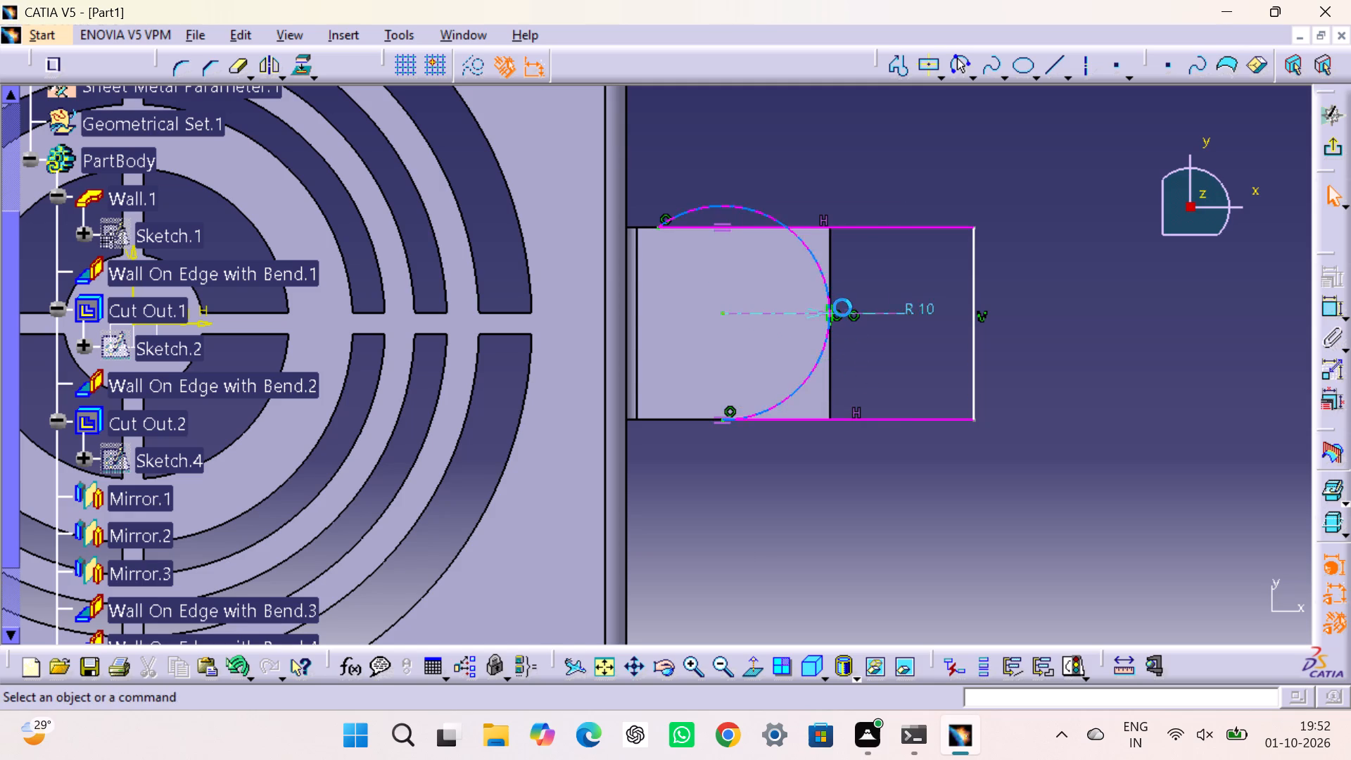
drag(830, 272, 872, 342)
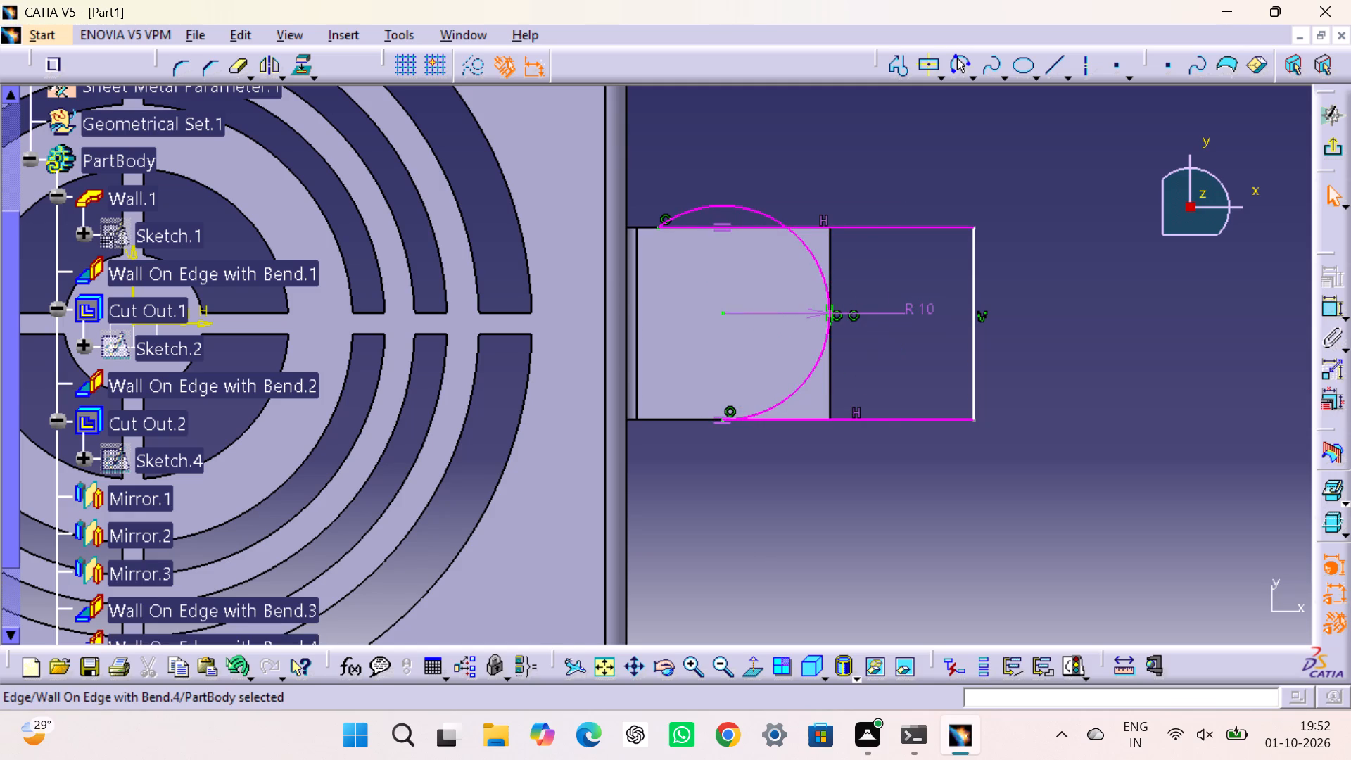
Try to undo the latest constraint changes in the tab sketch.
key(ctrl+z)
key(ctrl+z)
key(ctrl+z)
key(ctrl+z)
Delete all the geometry of the tab sketch: the vertical line, the arc, both horizontal lines and the leftover point.
click(973, 352)
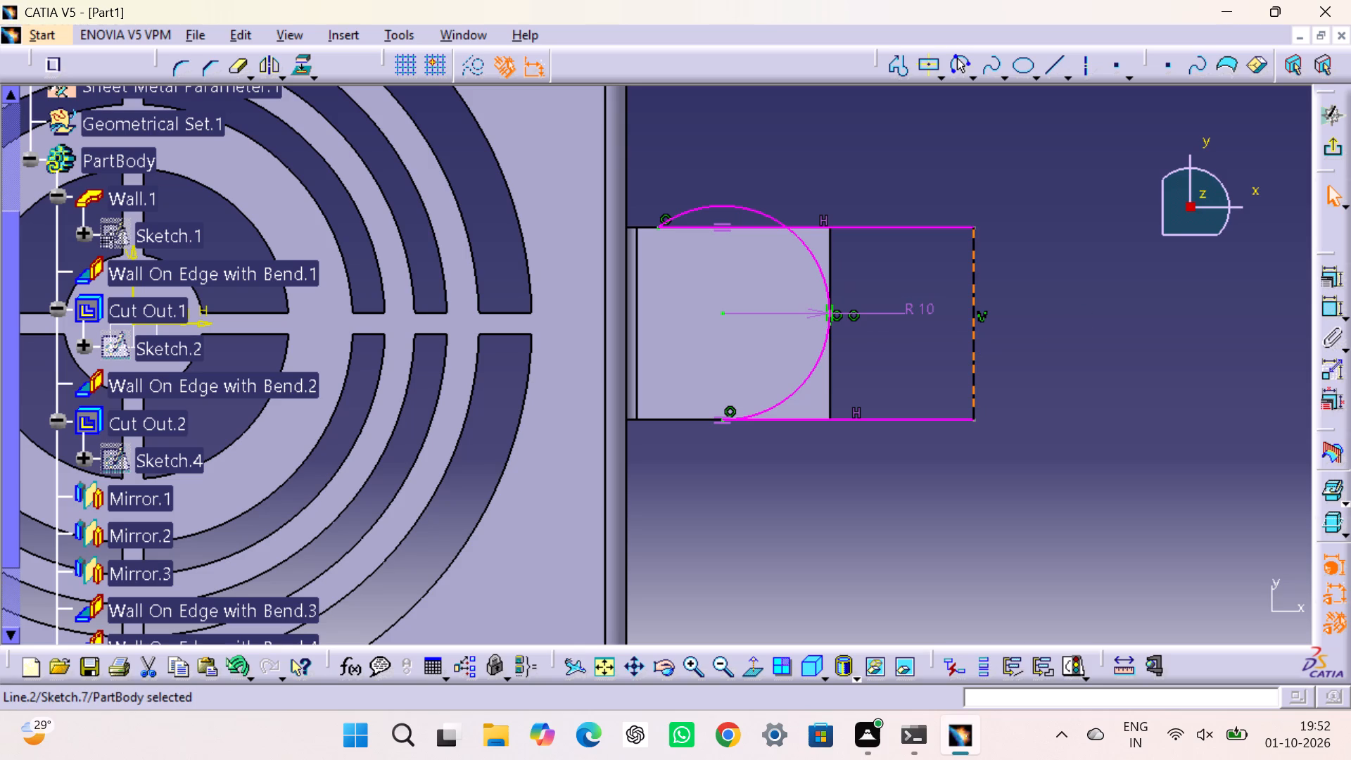
key(Delete)
click(823, 350)
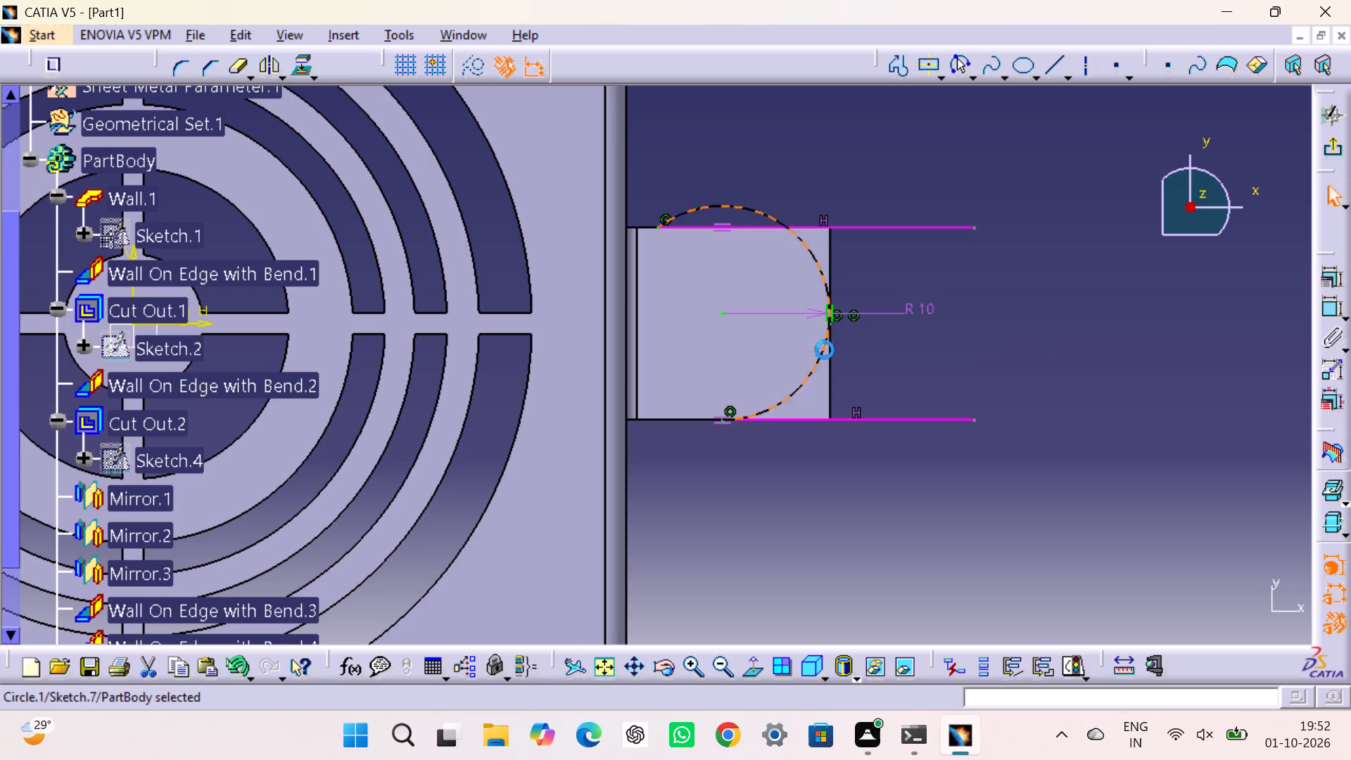
key(Delete)
click(901, 229)
key(Delete)
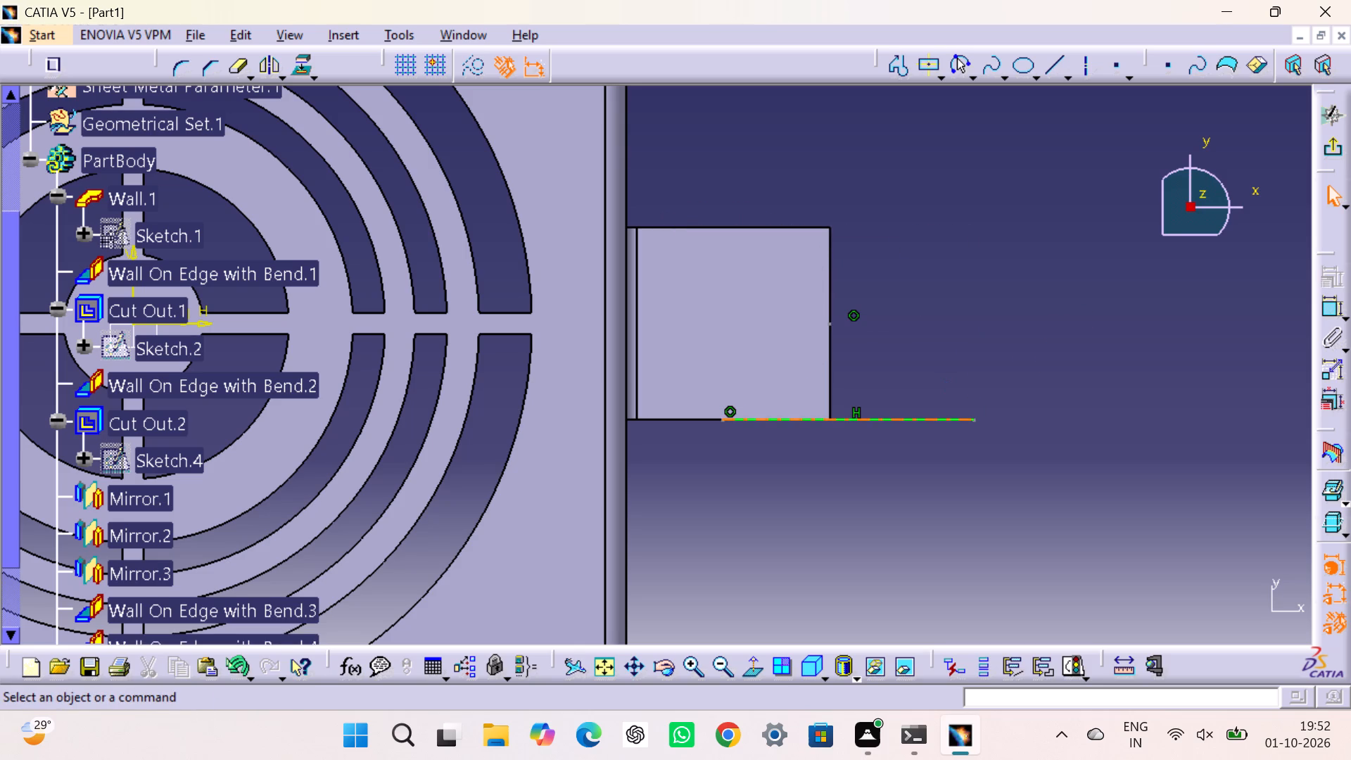
click(911, 425)
click(913, 417)
key(Delete)
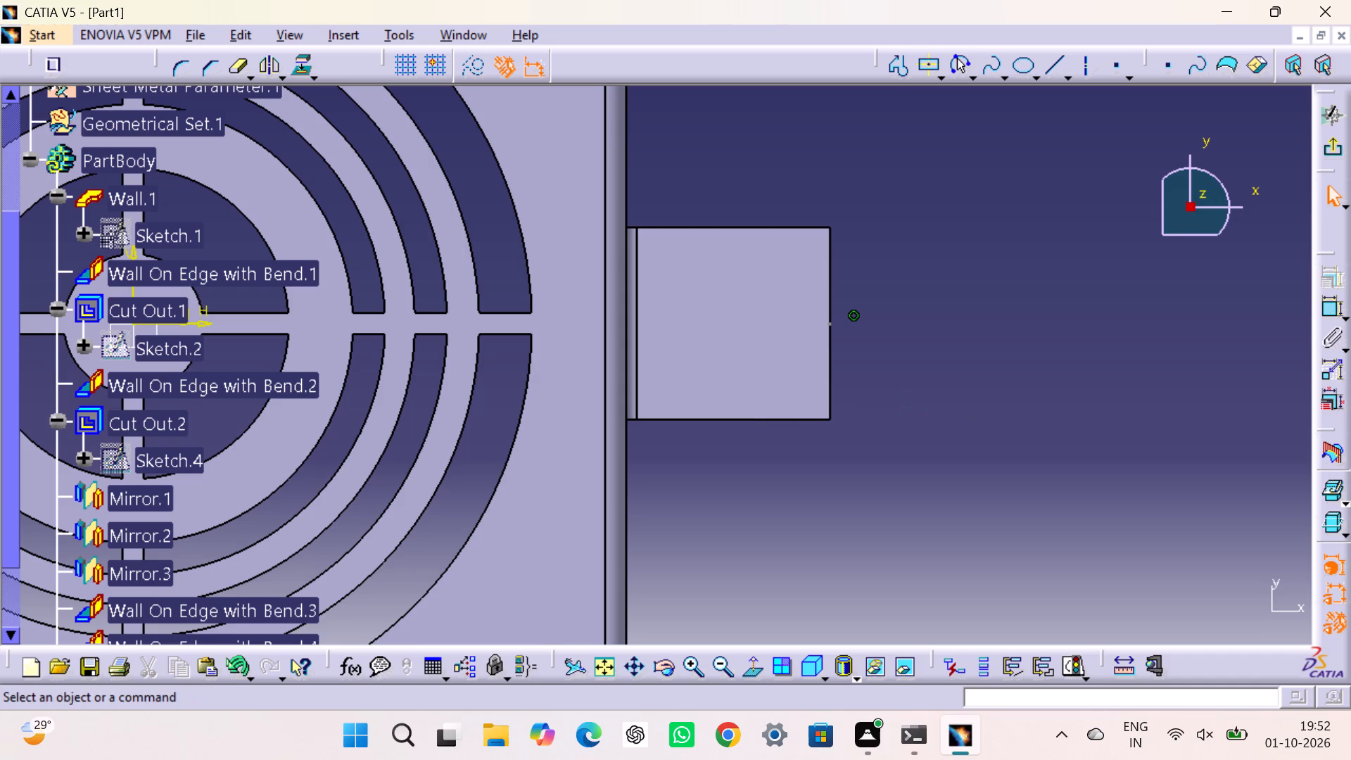
click(831, 325)
click(965, 349)
key(Delete)
click(831, 322)
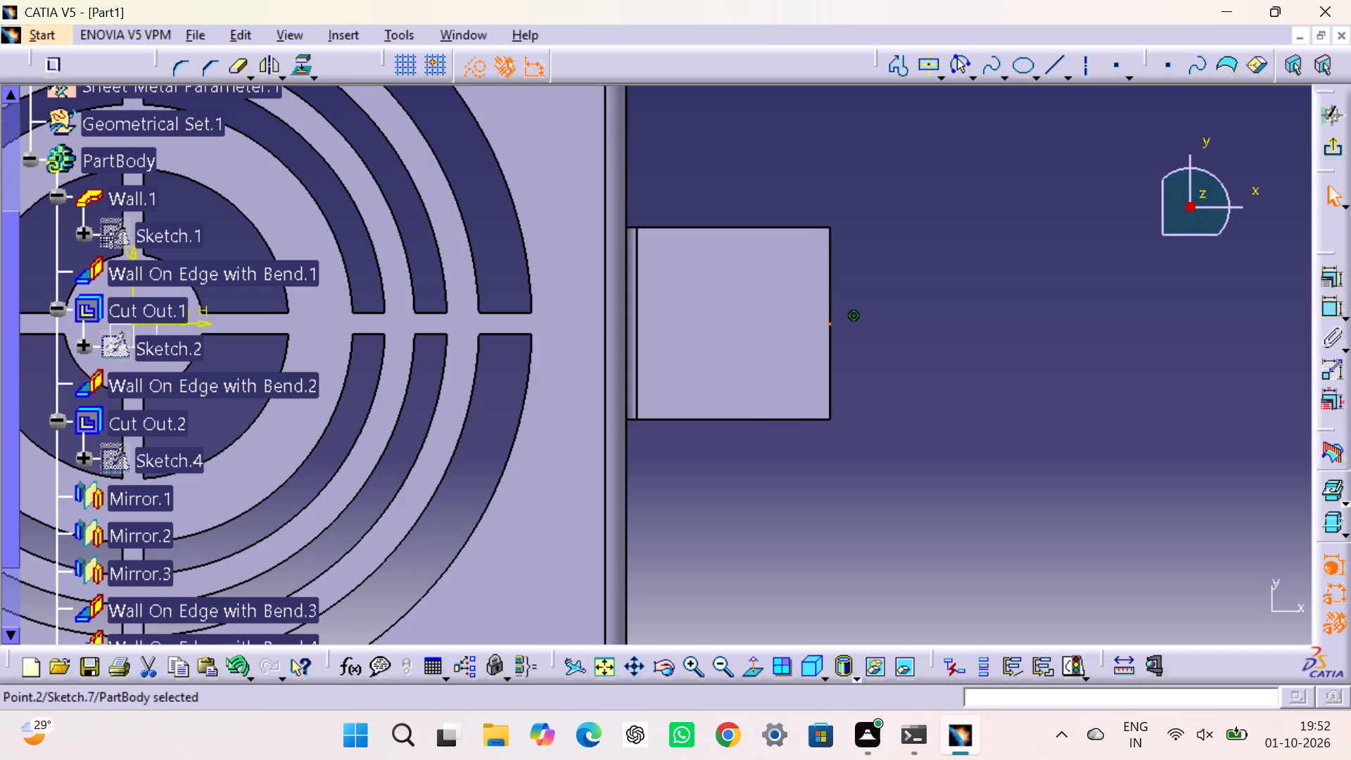
key(Delete)
Save the part as a CATPart named "sheet metal" in the Catia projects folder.
key(ctrl+s)
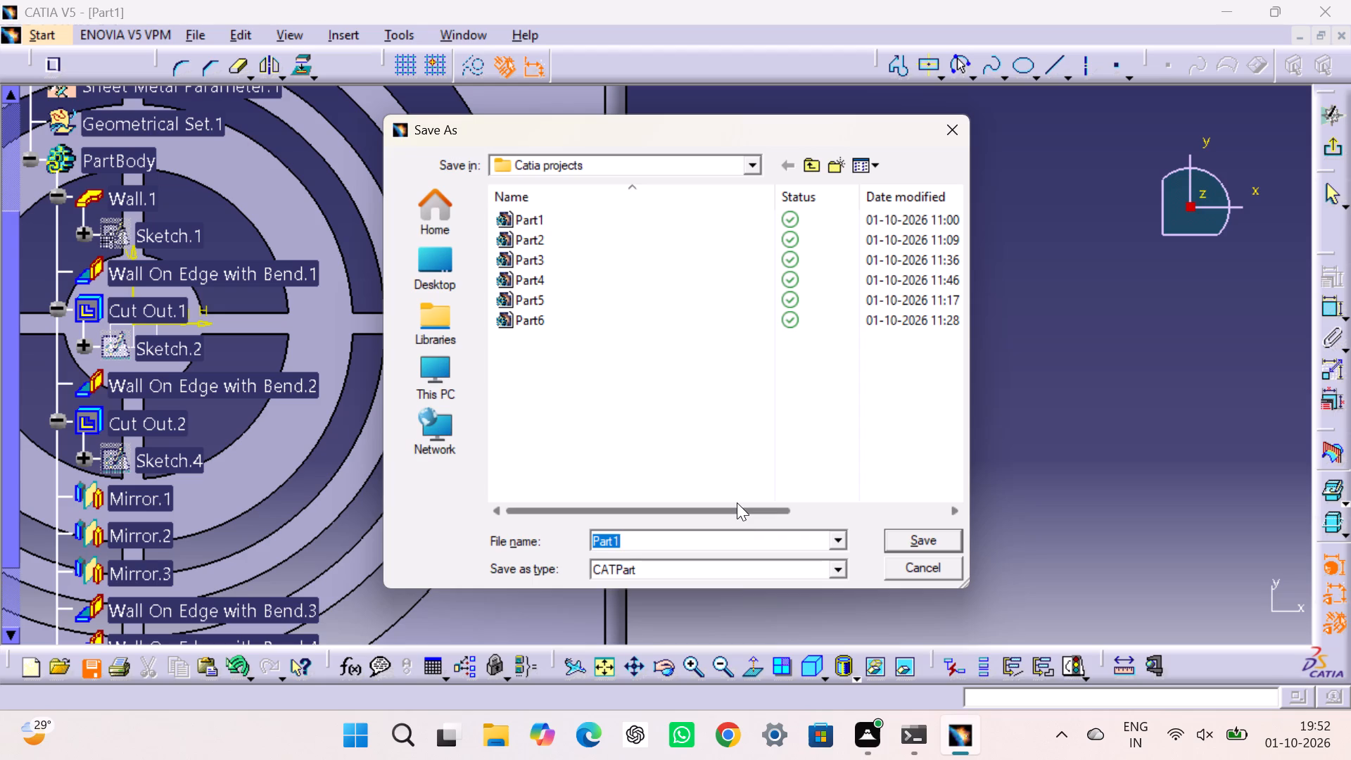
text(sheet metal)
key(Return)
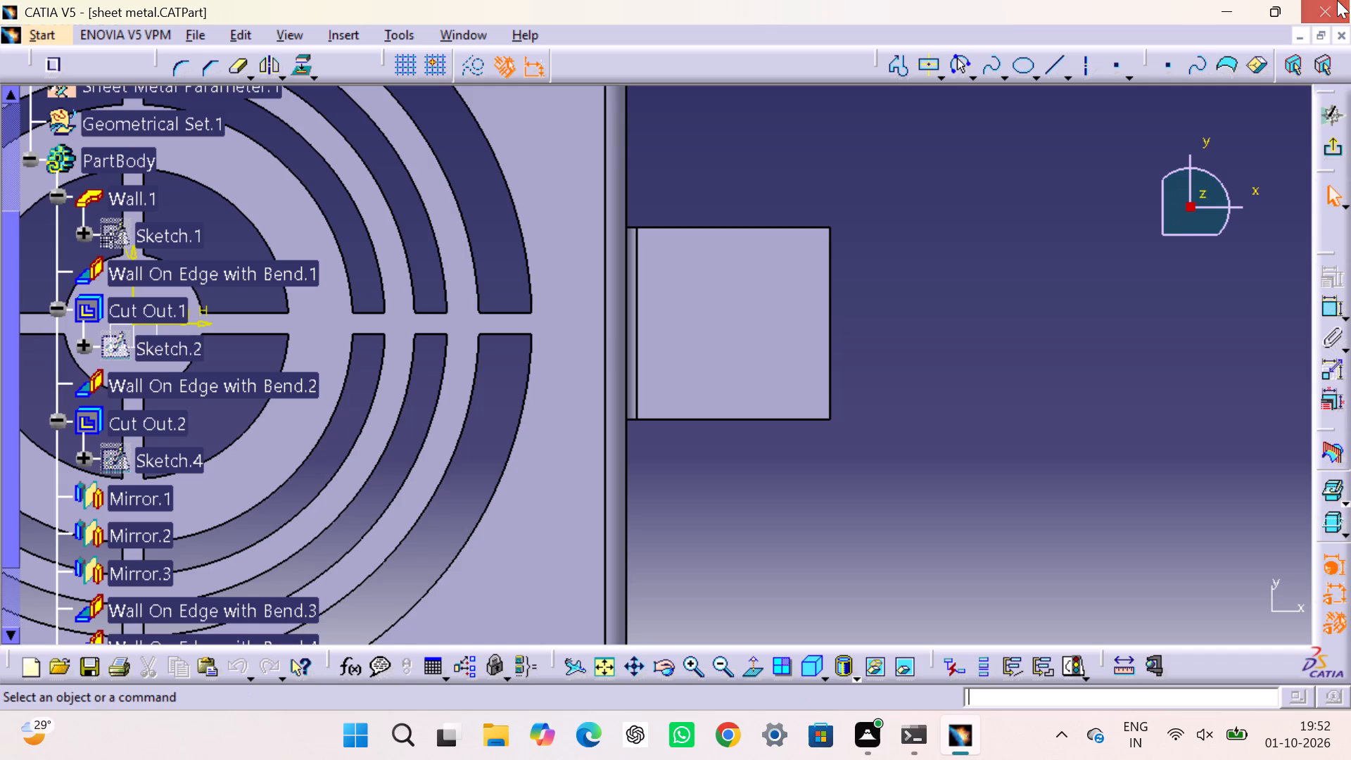
Close CATIA.
click(1336, 0)
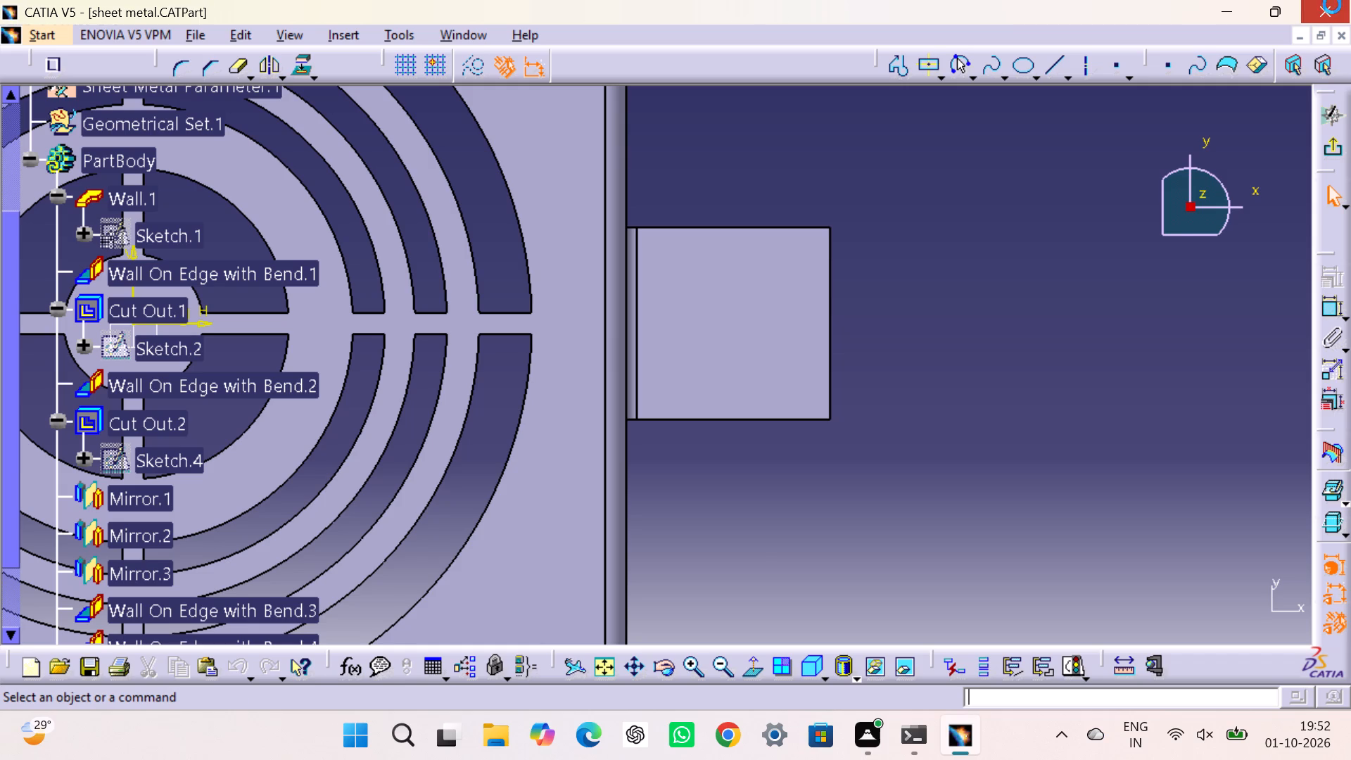
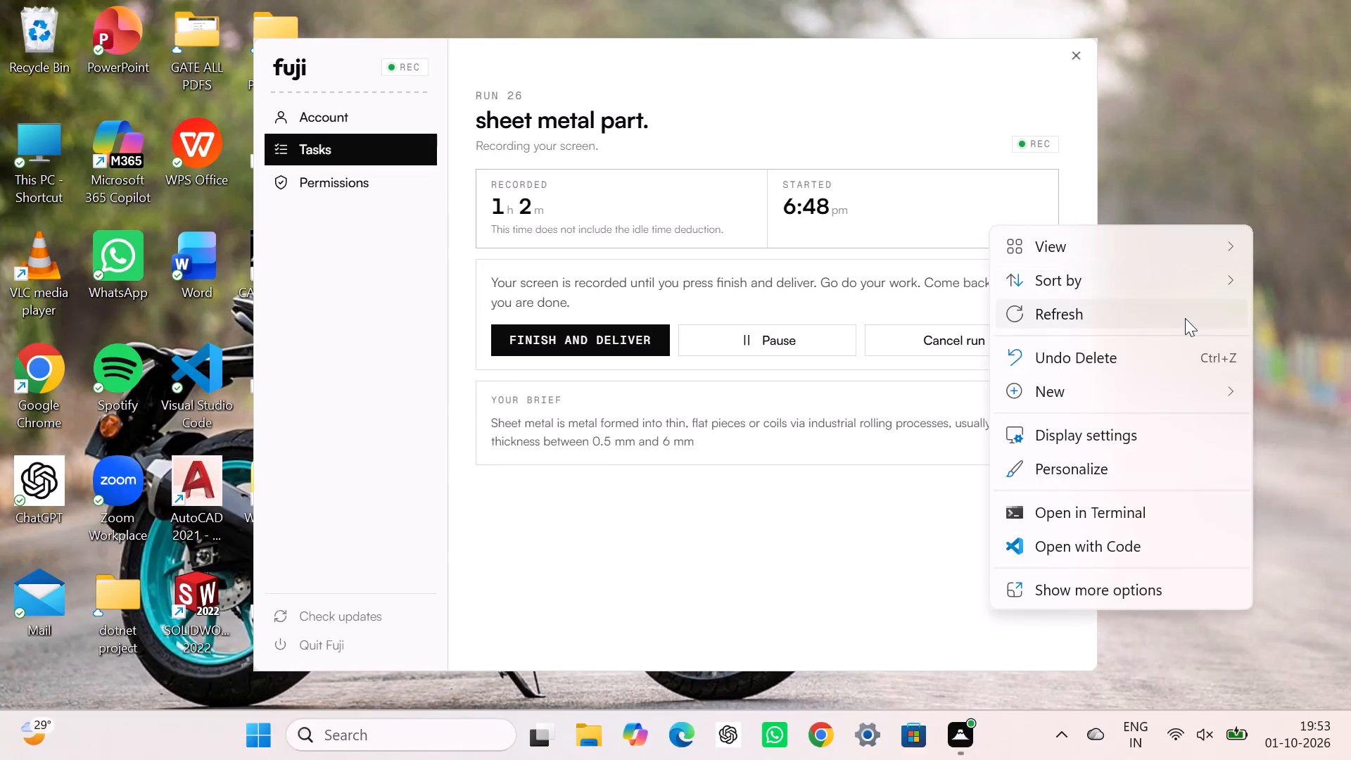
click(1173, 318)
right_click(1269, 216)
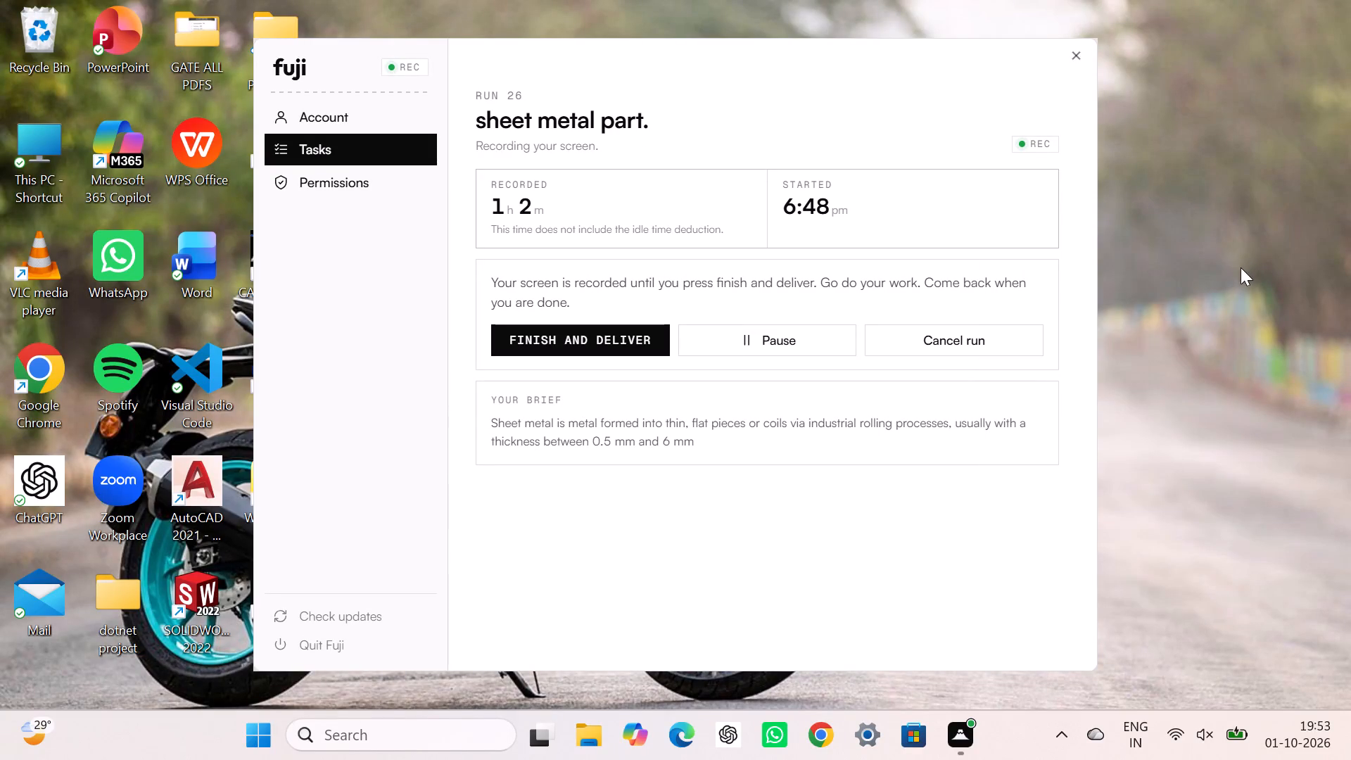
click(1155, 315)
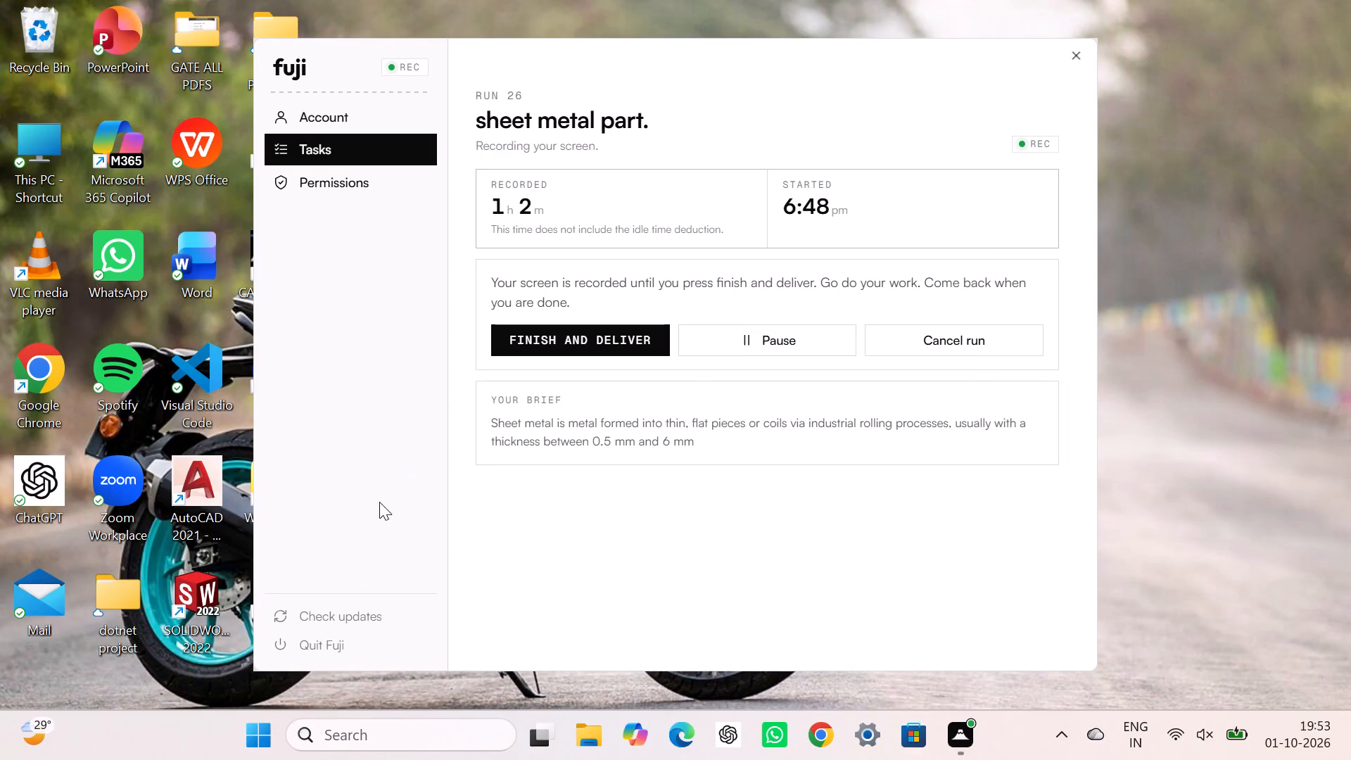
Open the sheet metal part from the Catia projects folder in CATIA and close the file browser window.
click(592, 729)
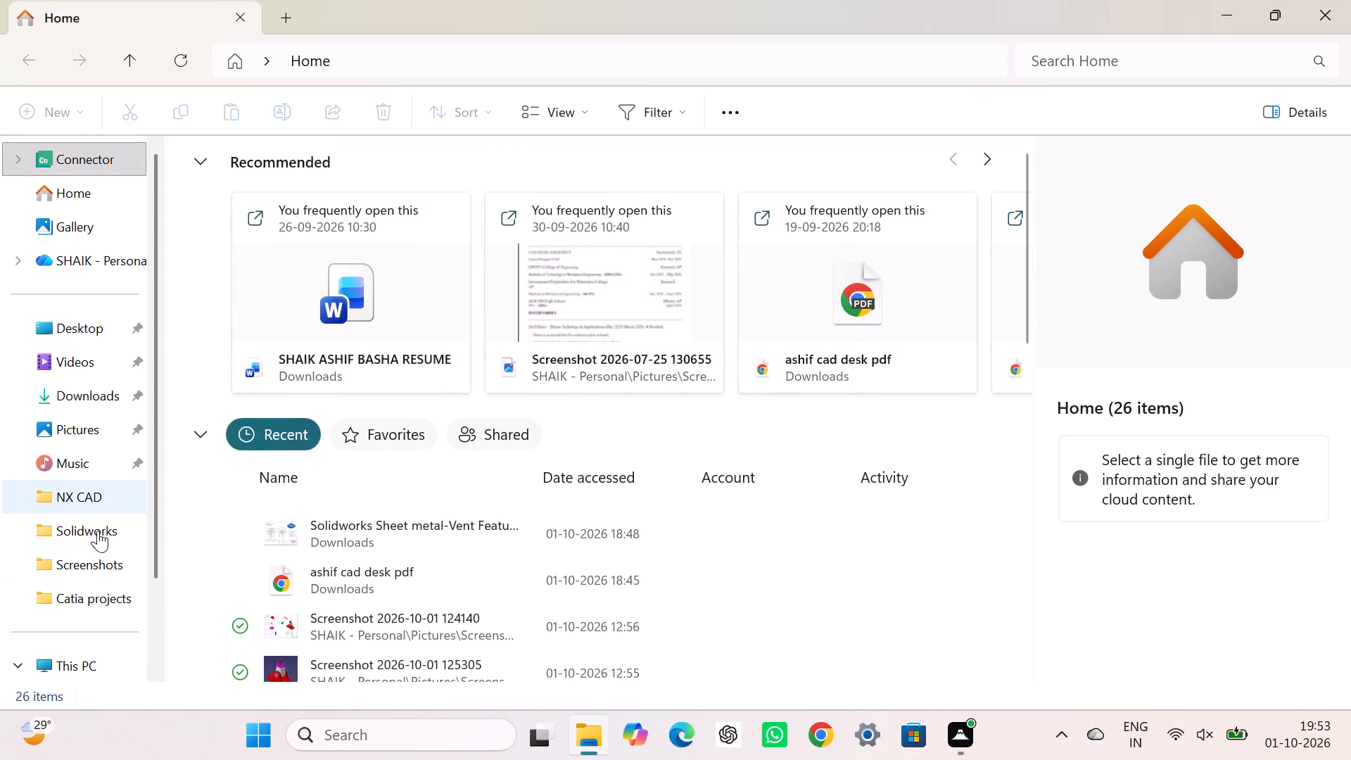
click(96, 595)
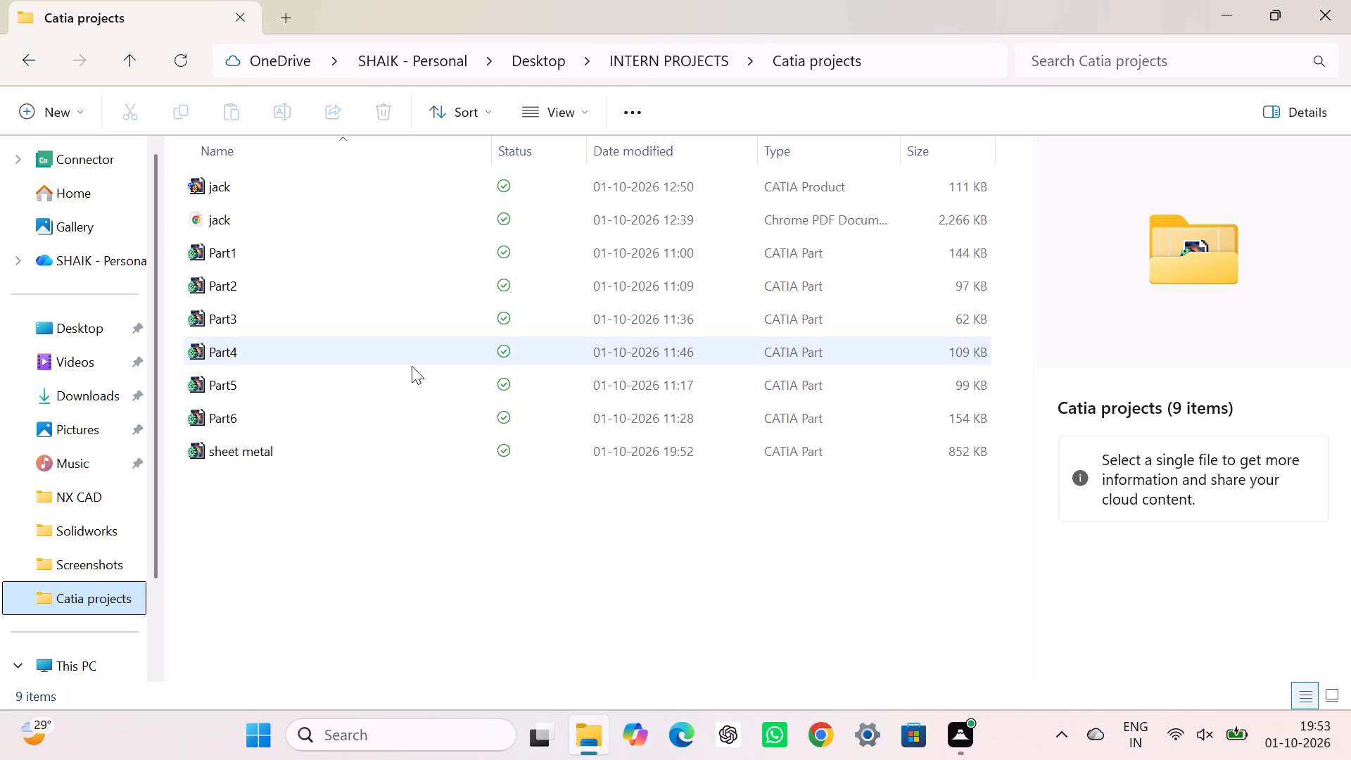
double_click(300, 450)
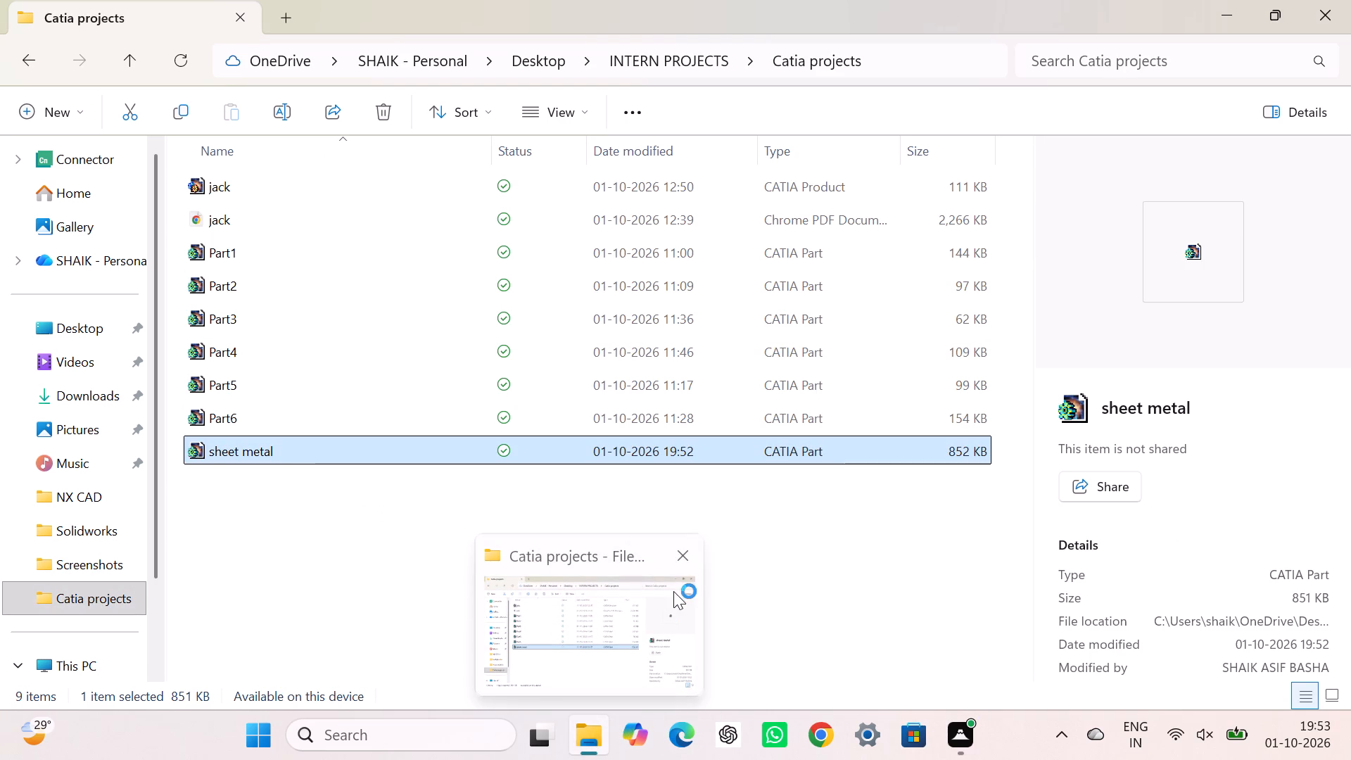
click(686, 554)
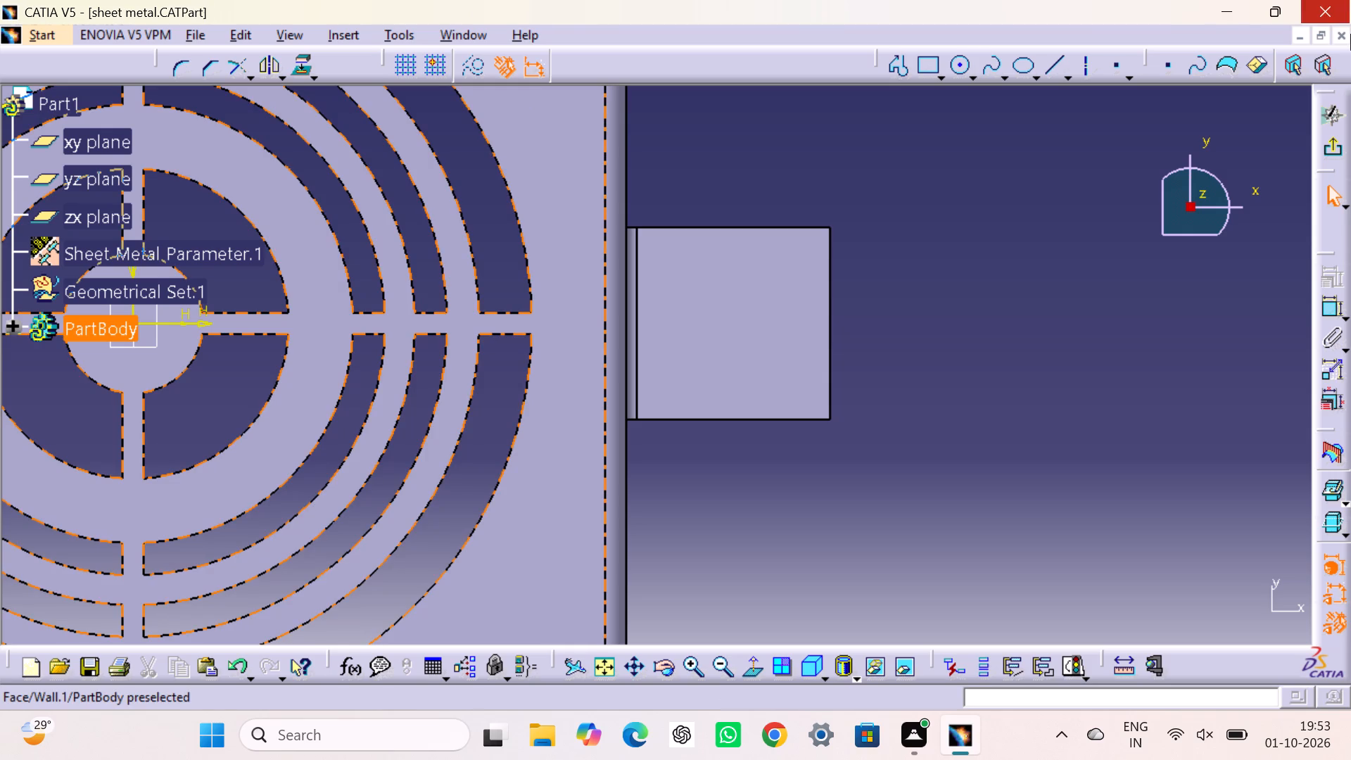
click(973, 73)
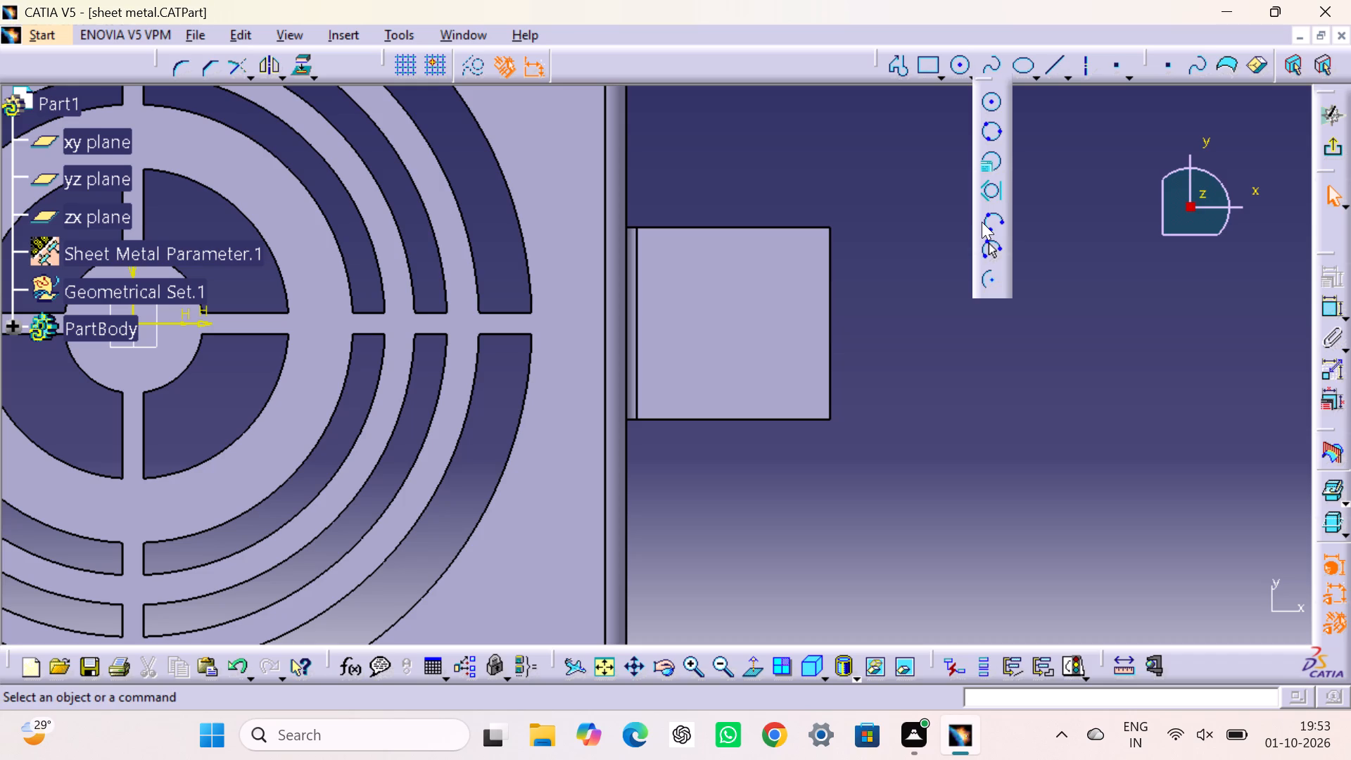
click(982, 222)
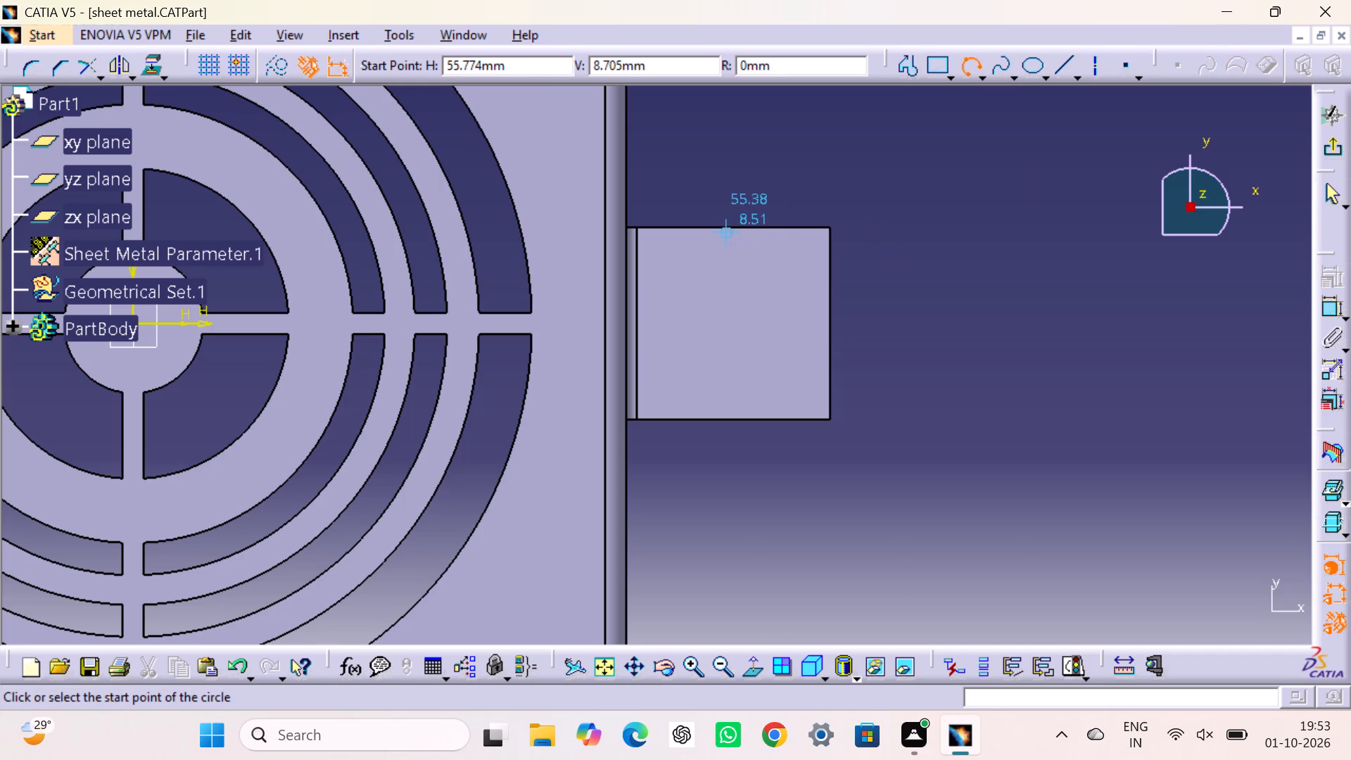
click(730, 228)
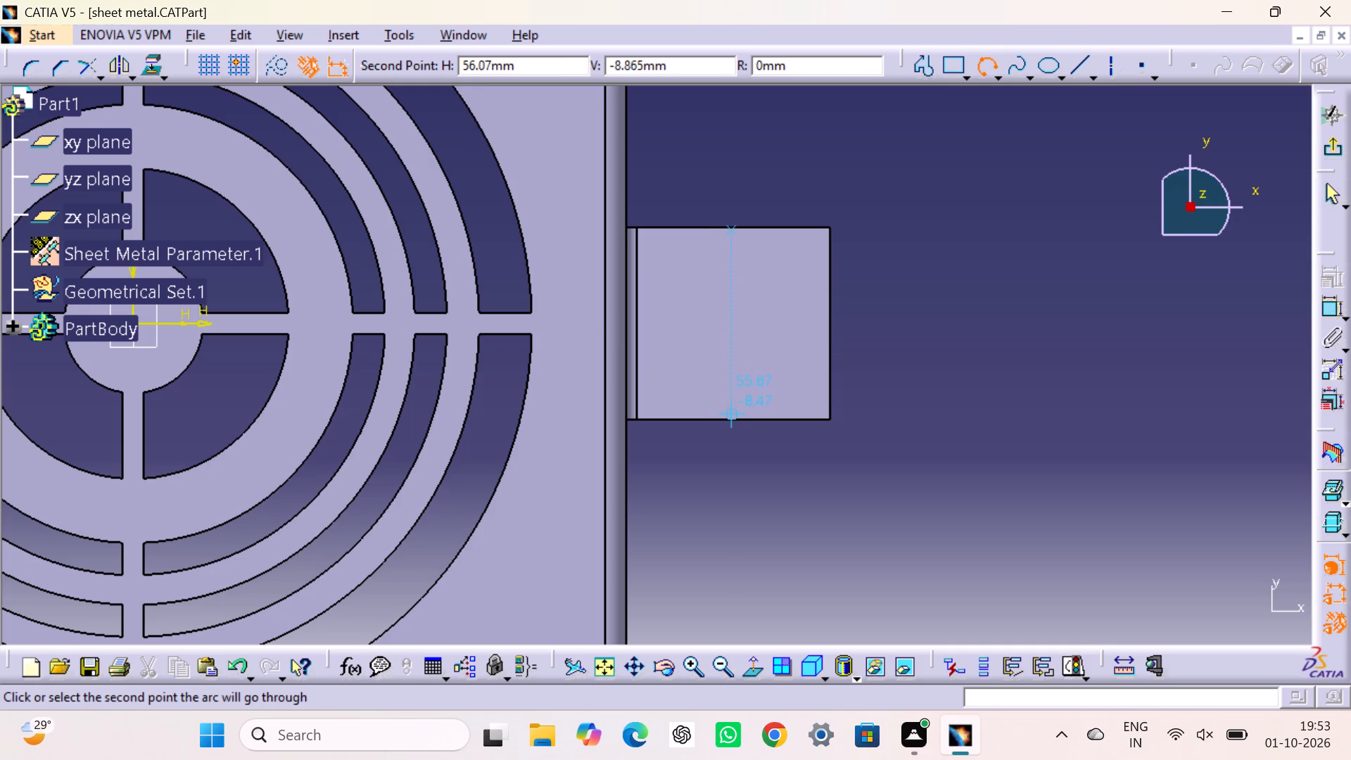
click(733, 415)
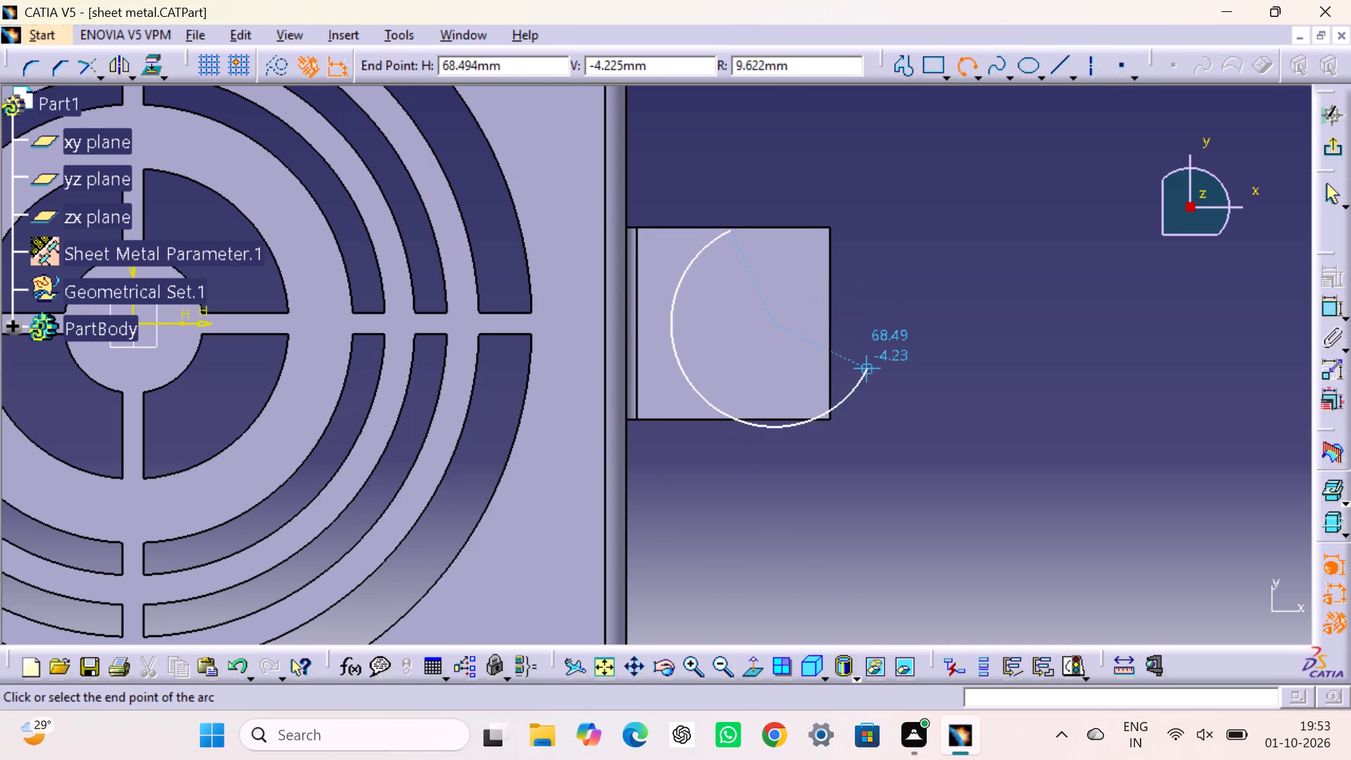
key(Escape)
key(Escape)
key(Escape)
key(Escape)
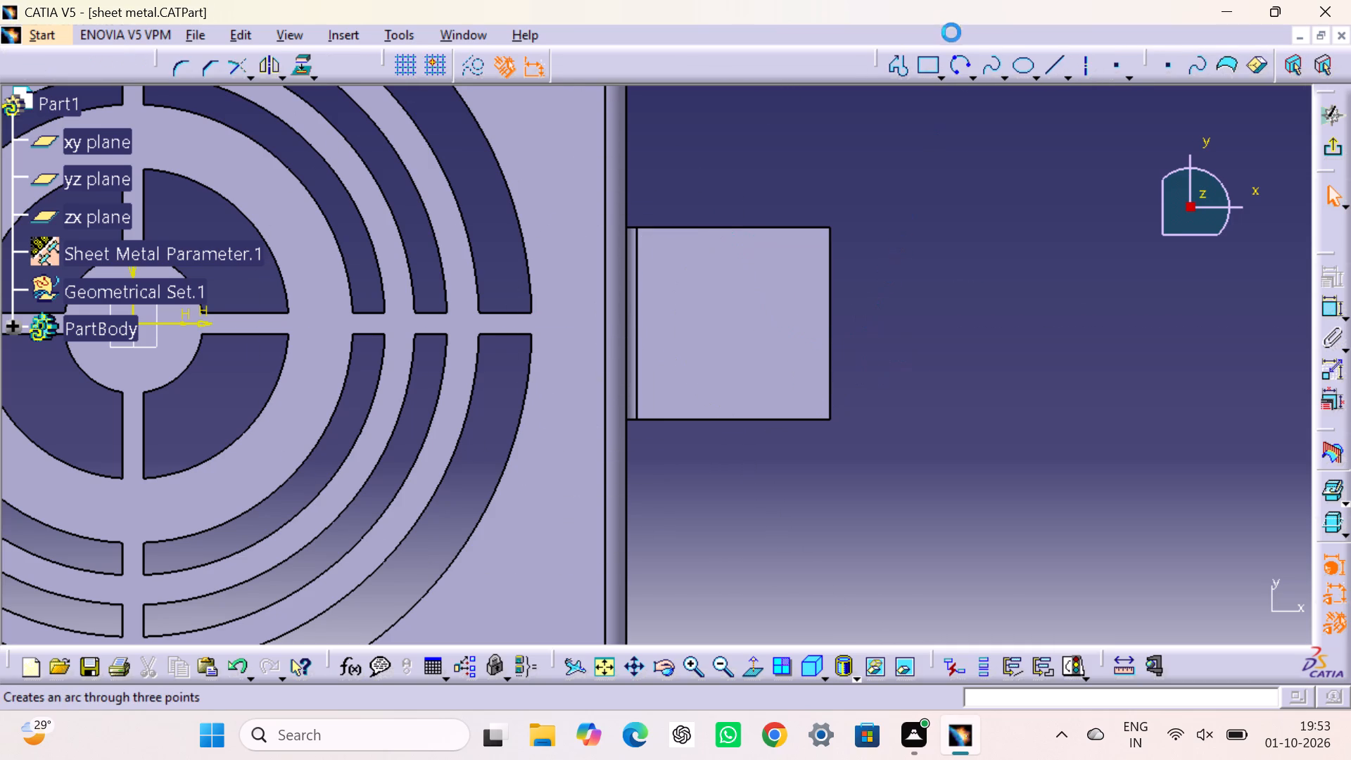
Sketch a three-point arc of about 8.9 mm radius on the square flange, from its upper edge through the outer edge's midpoint to its lower edge.
click(957, 56)
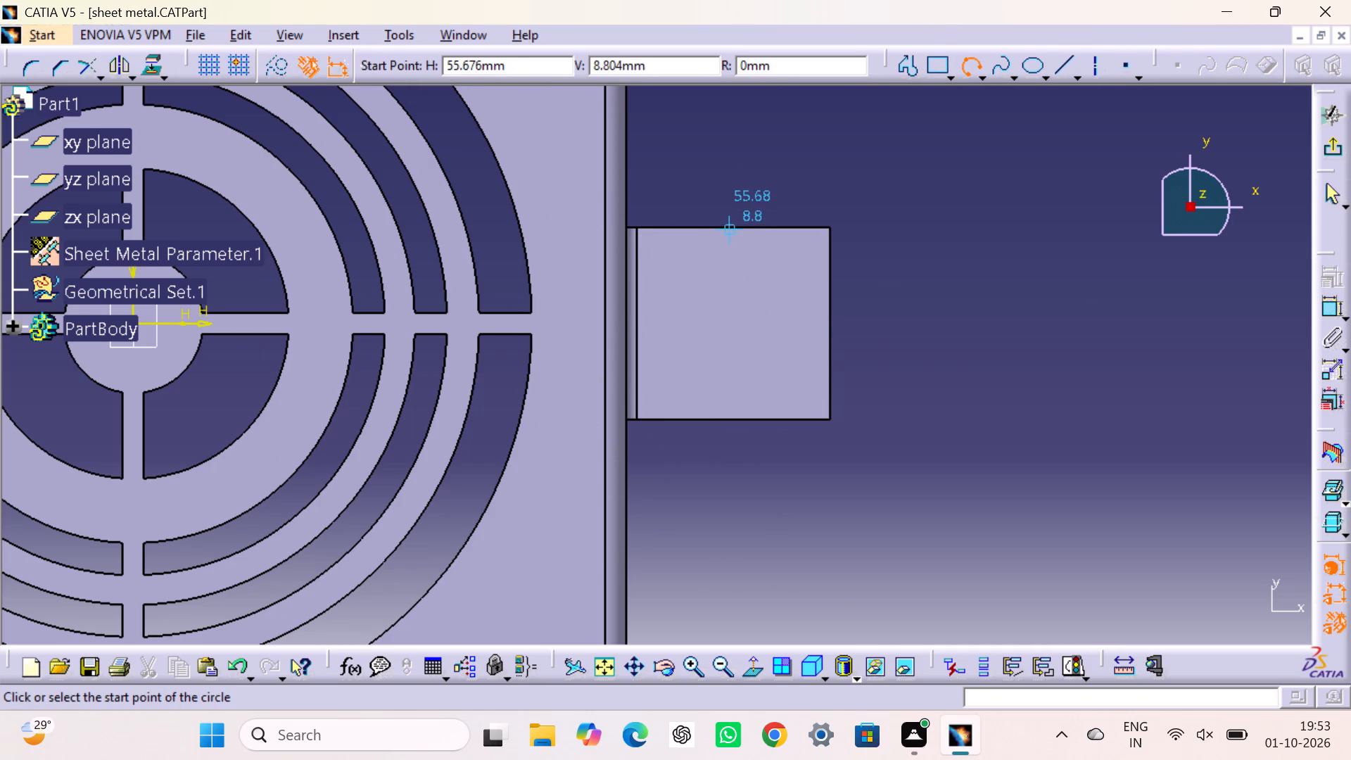
click(727, 226)
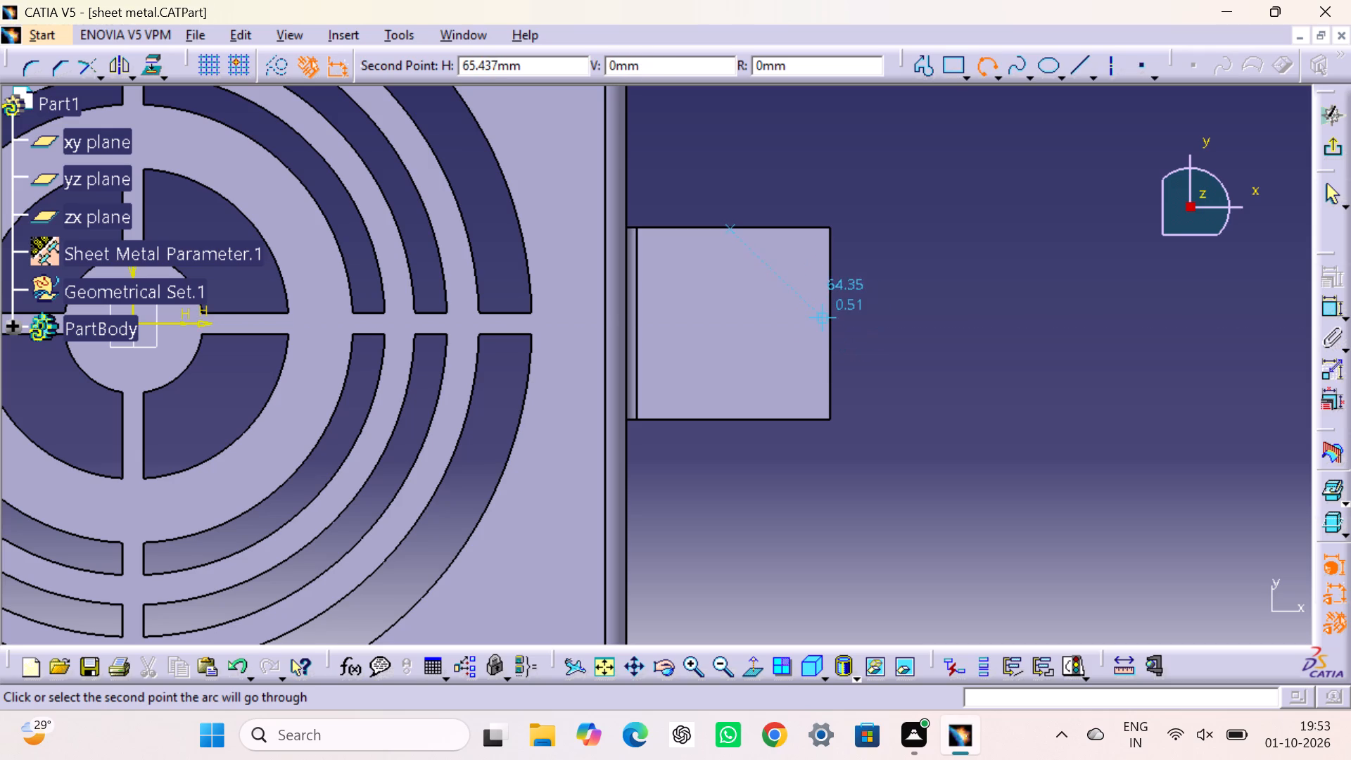
click(830, 322)
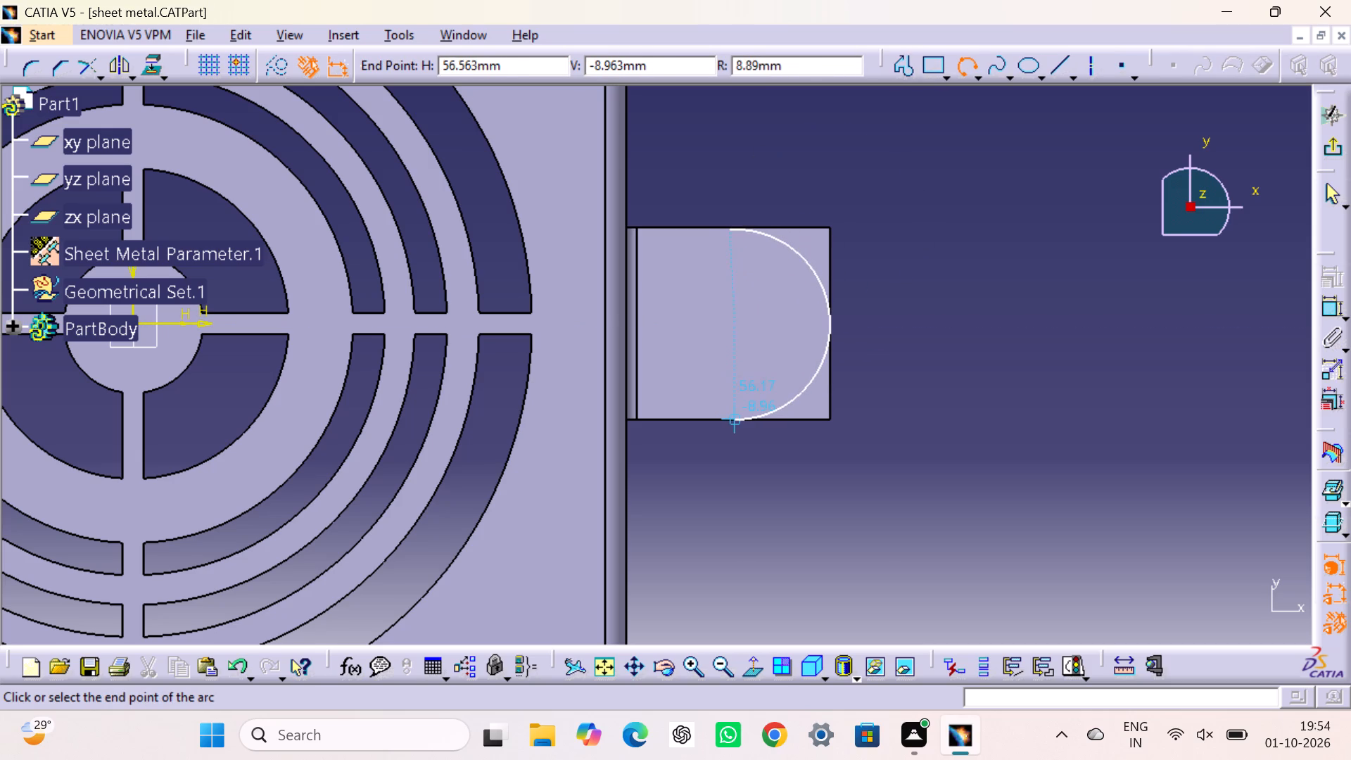
click(740, 419)
key(Escape)
key(Escape)
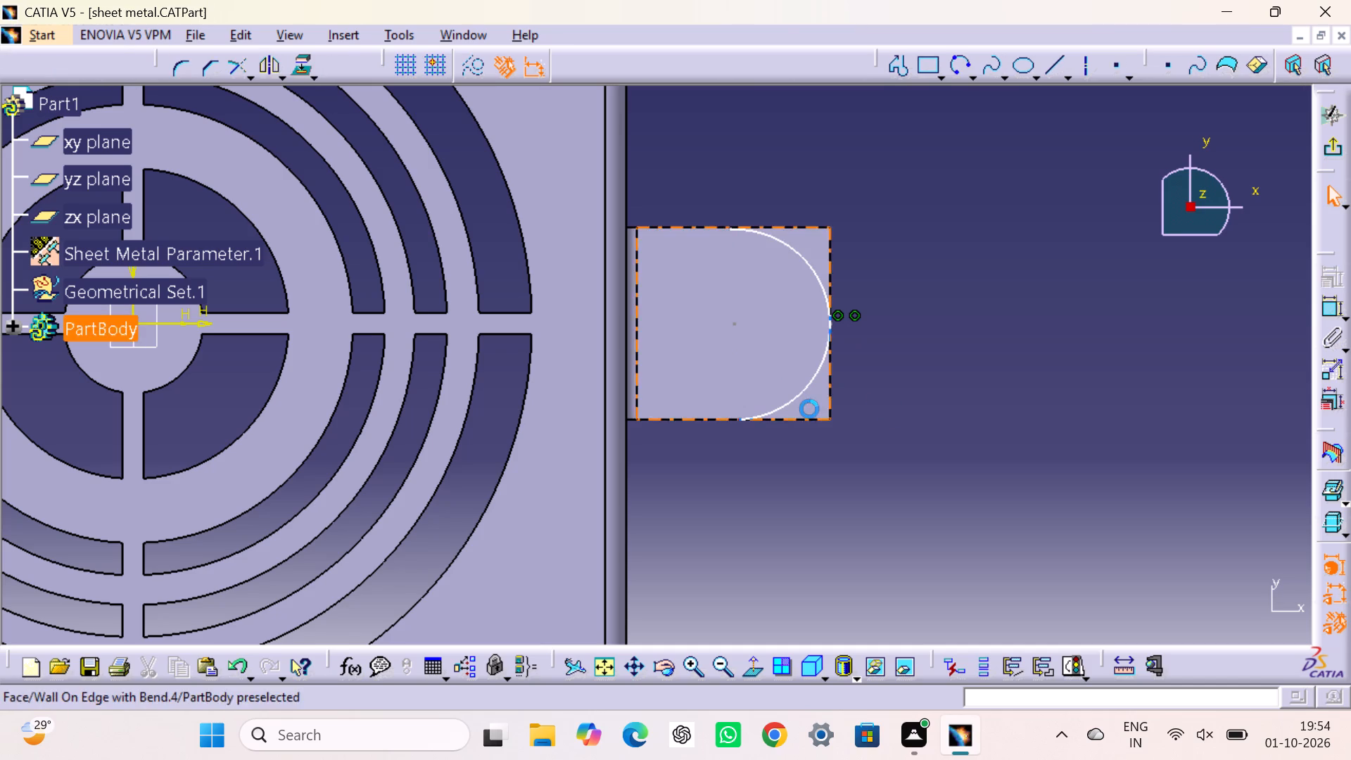
click(851, 364)
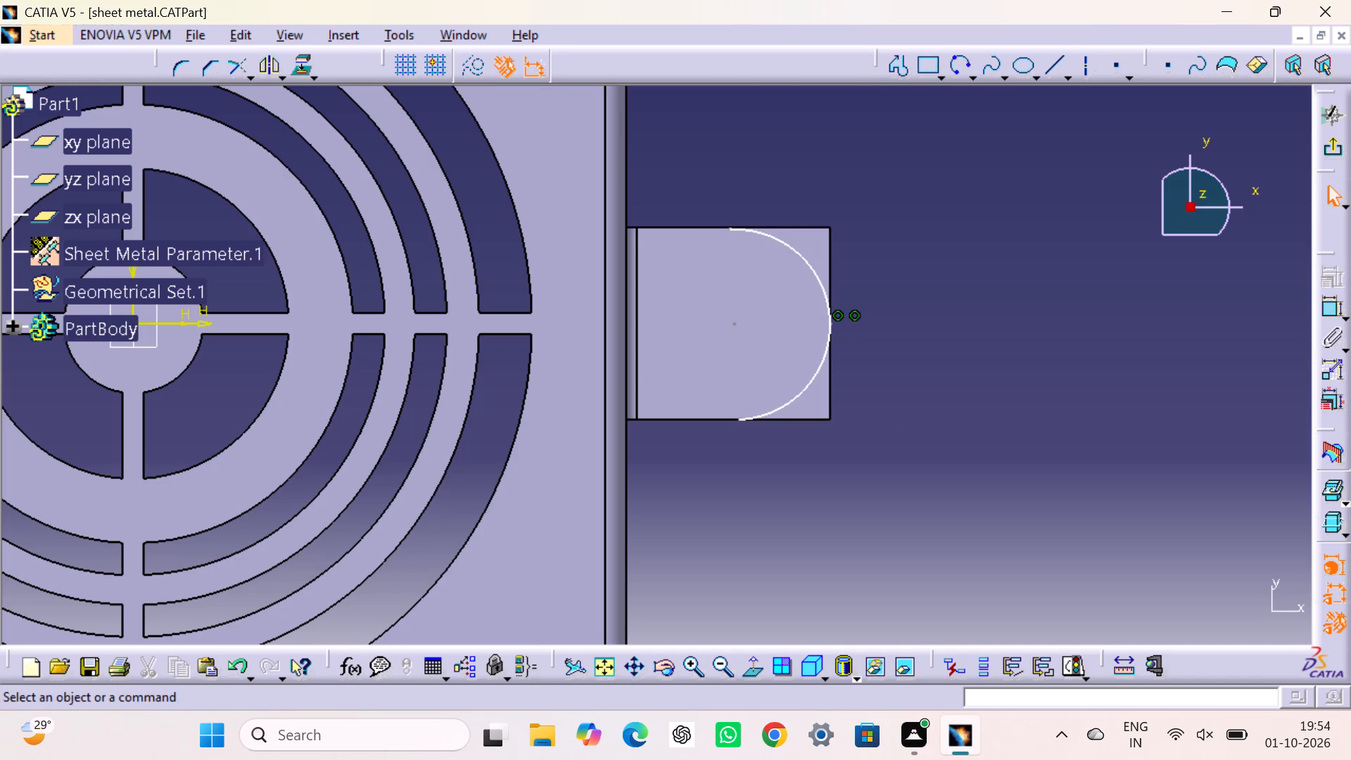
Constrain the arc tangent to the flange's outer vertical edge.
click(1331, 310)
click(1334, 304)
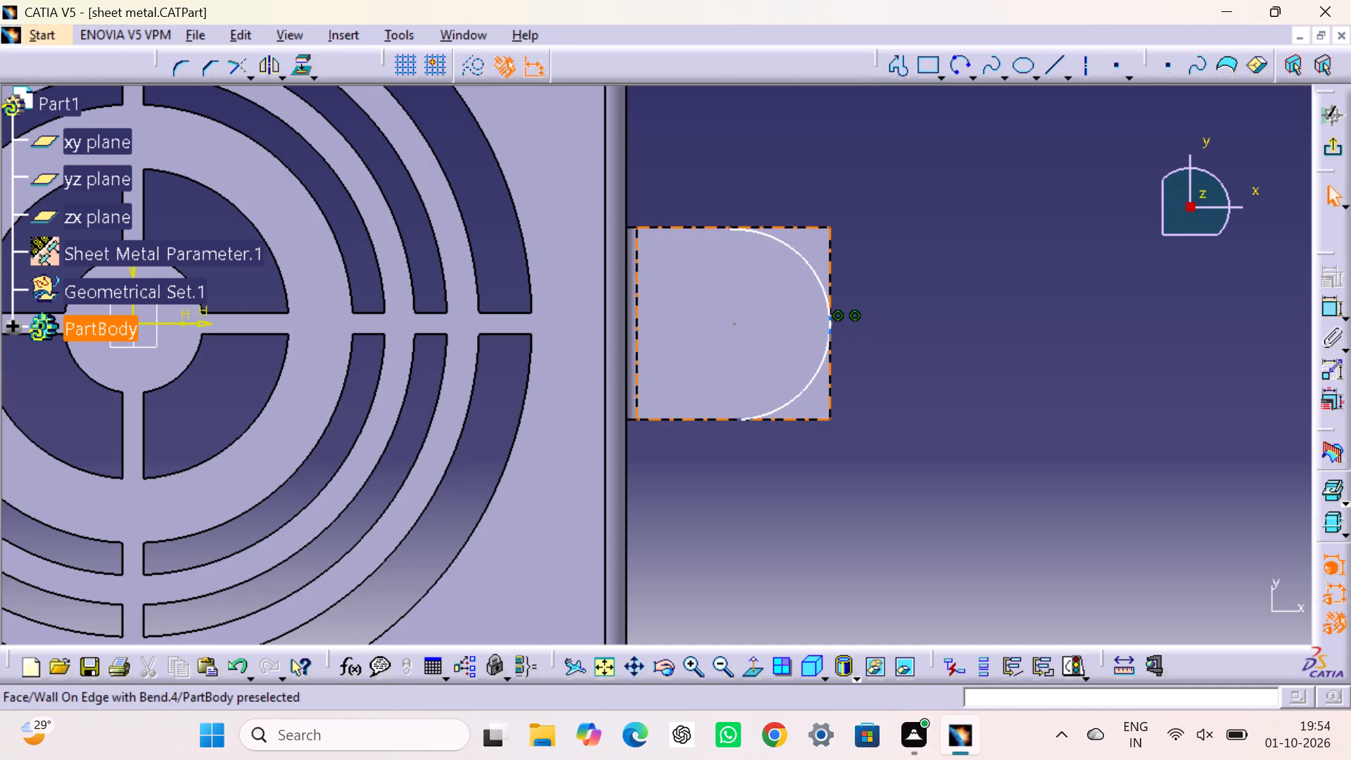
click(811, 269)
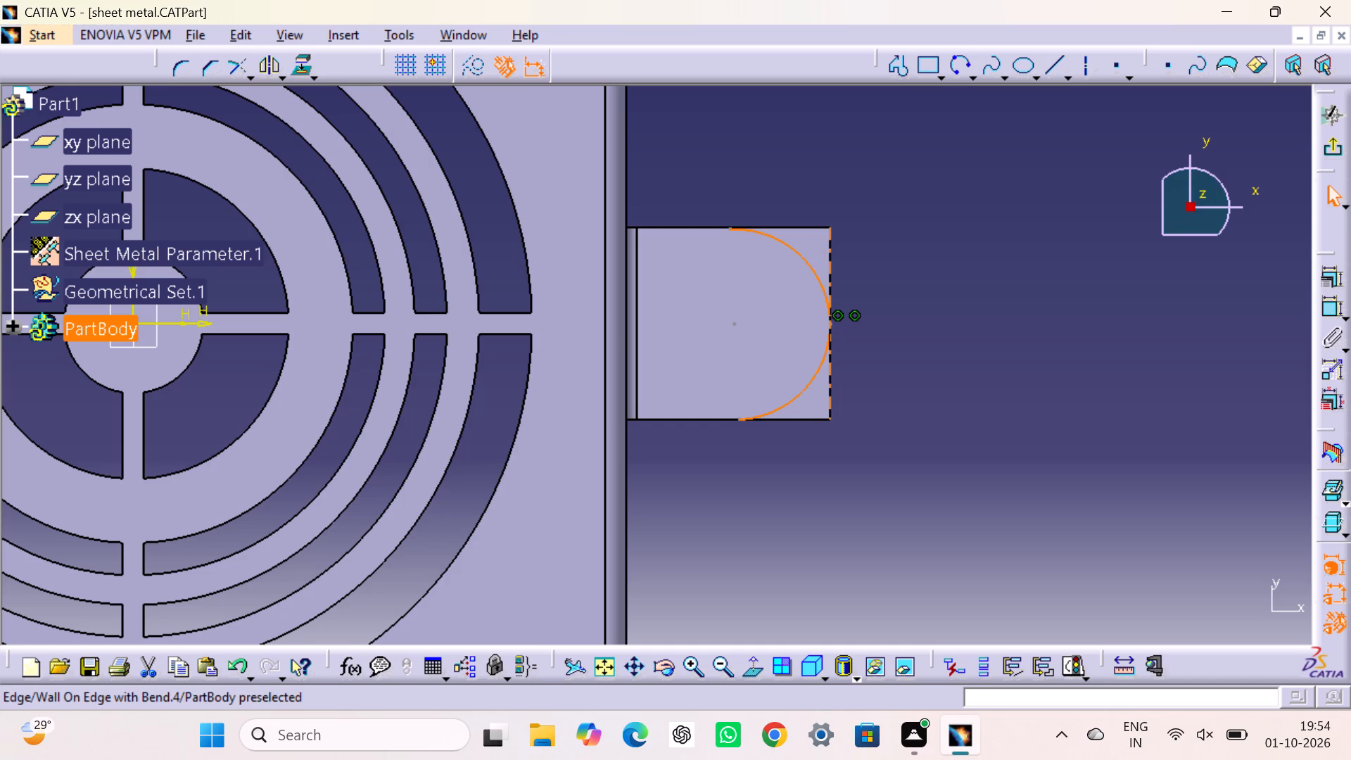
click(827, 249)
drag(914, 294, 903, 296)
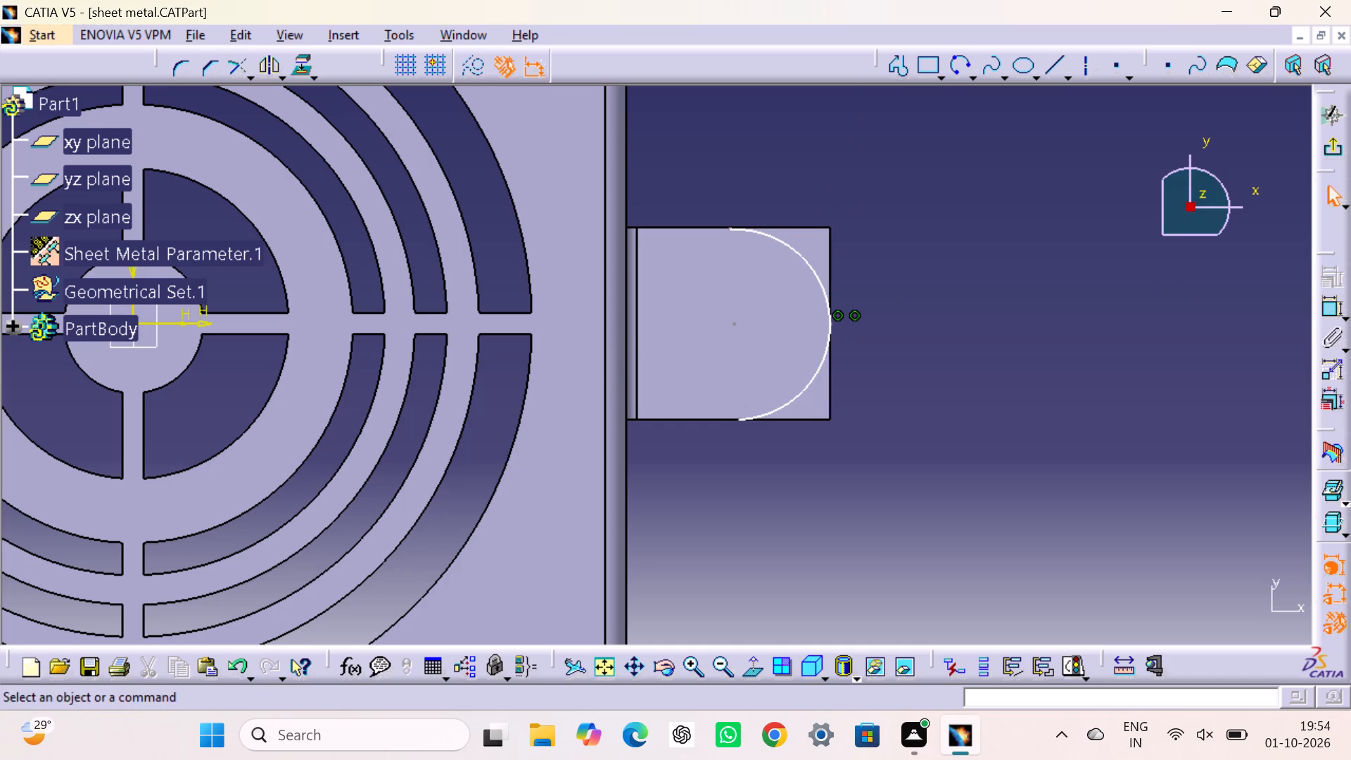
double_click(1331, 303)
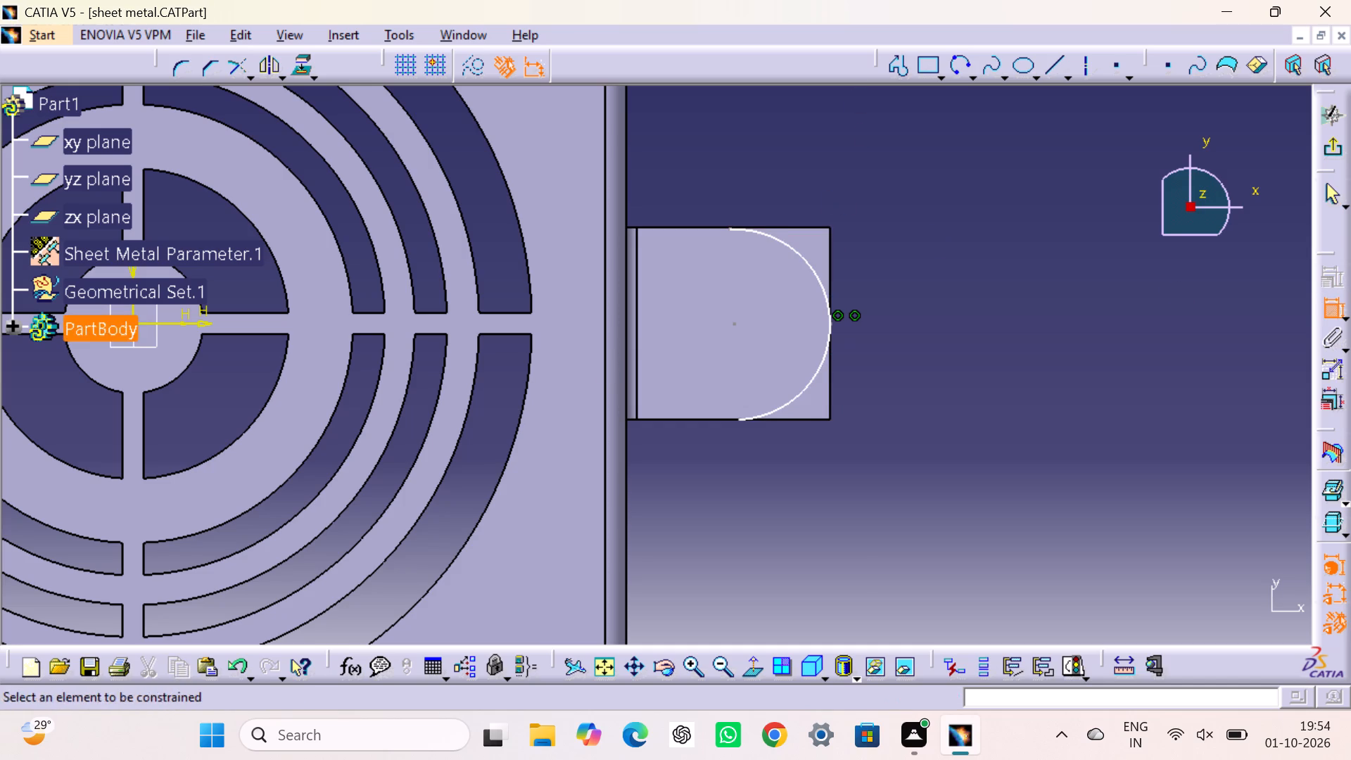
click(804, 258)
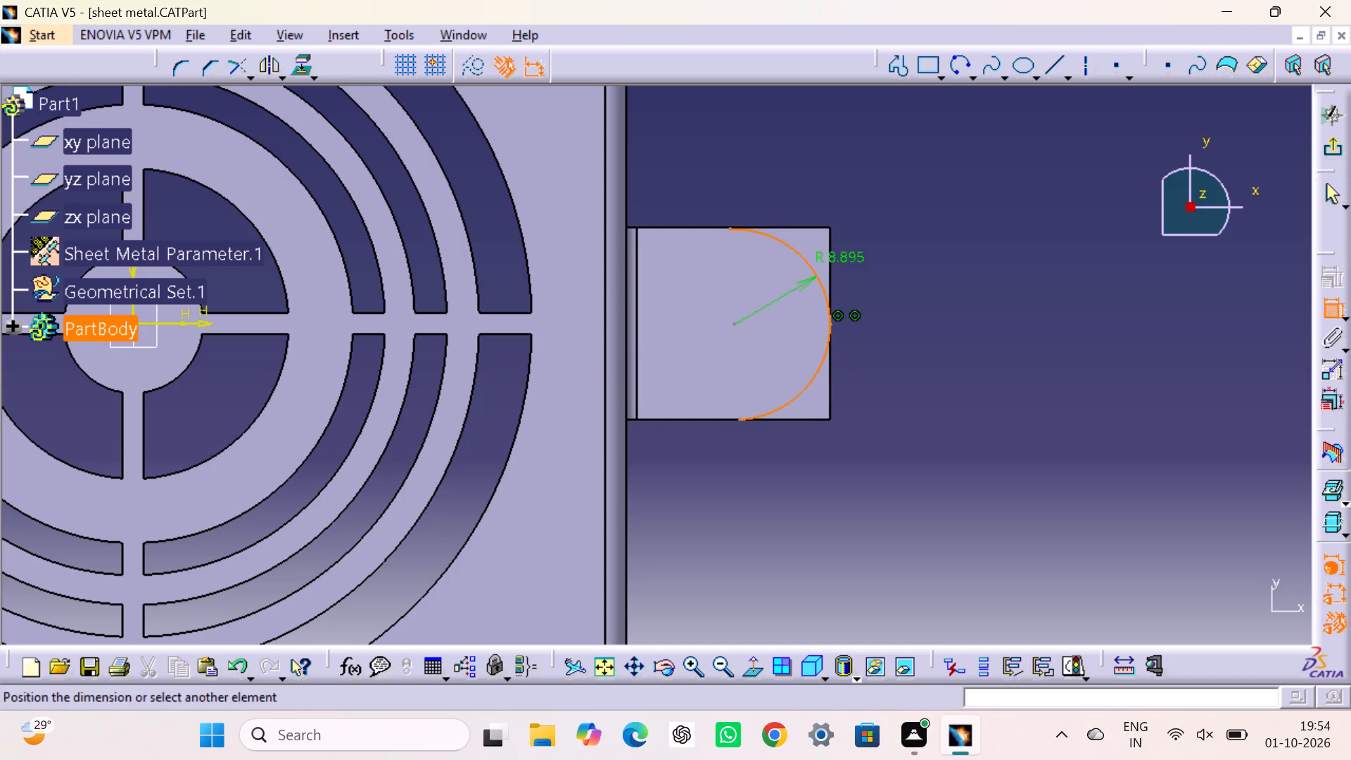
click(830, 252)
right_click(863, 146)
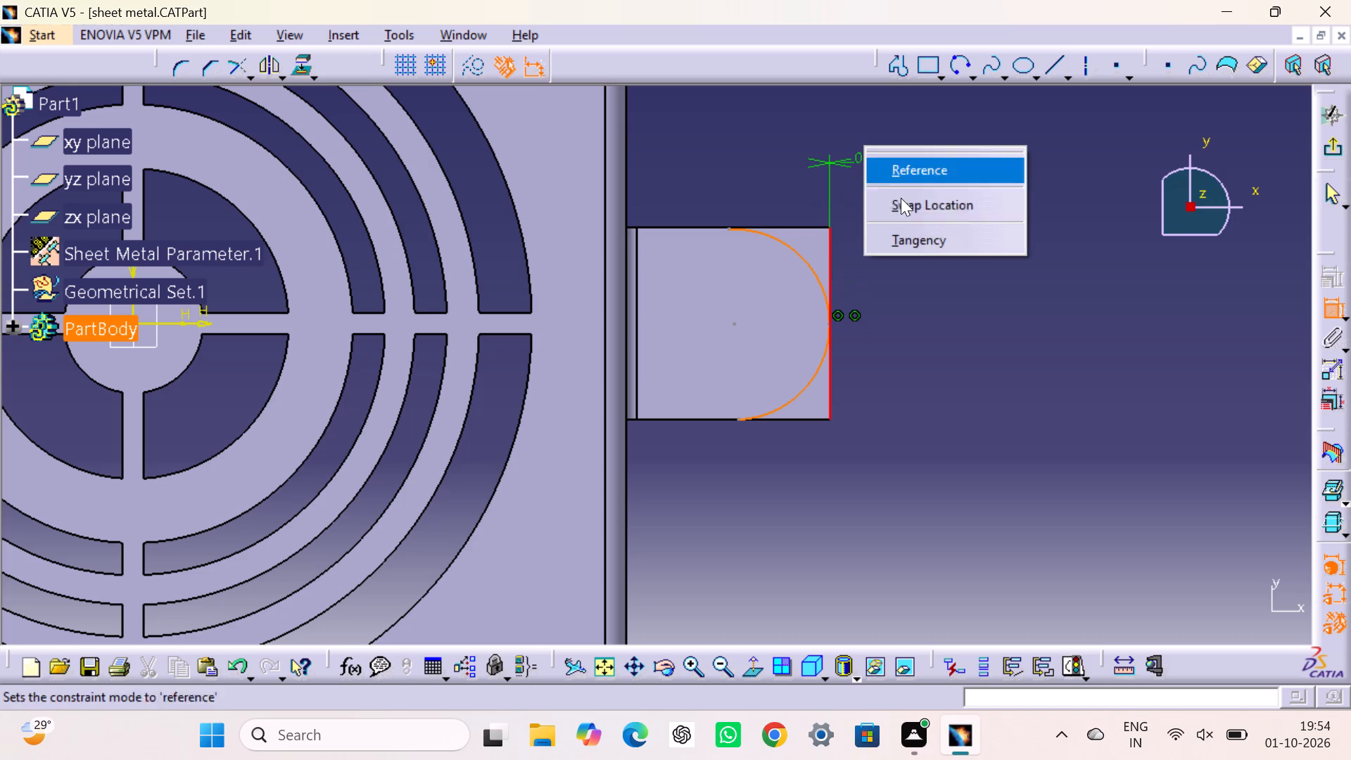
click(921, 239)
click(896, 496)
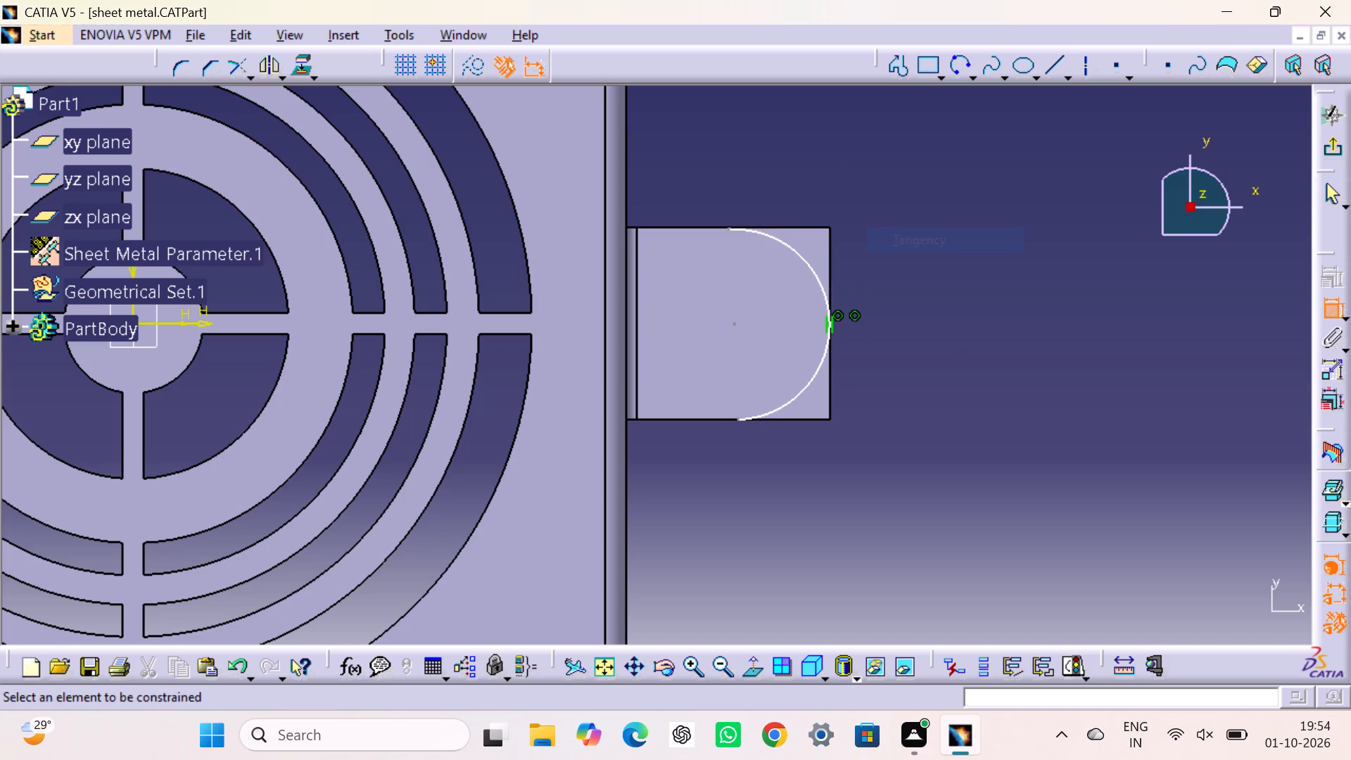
Constrain the arc tangent to the flange's lower horizontal edge.
click(805, 391)
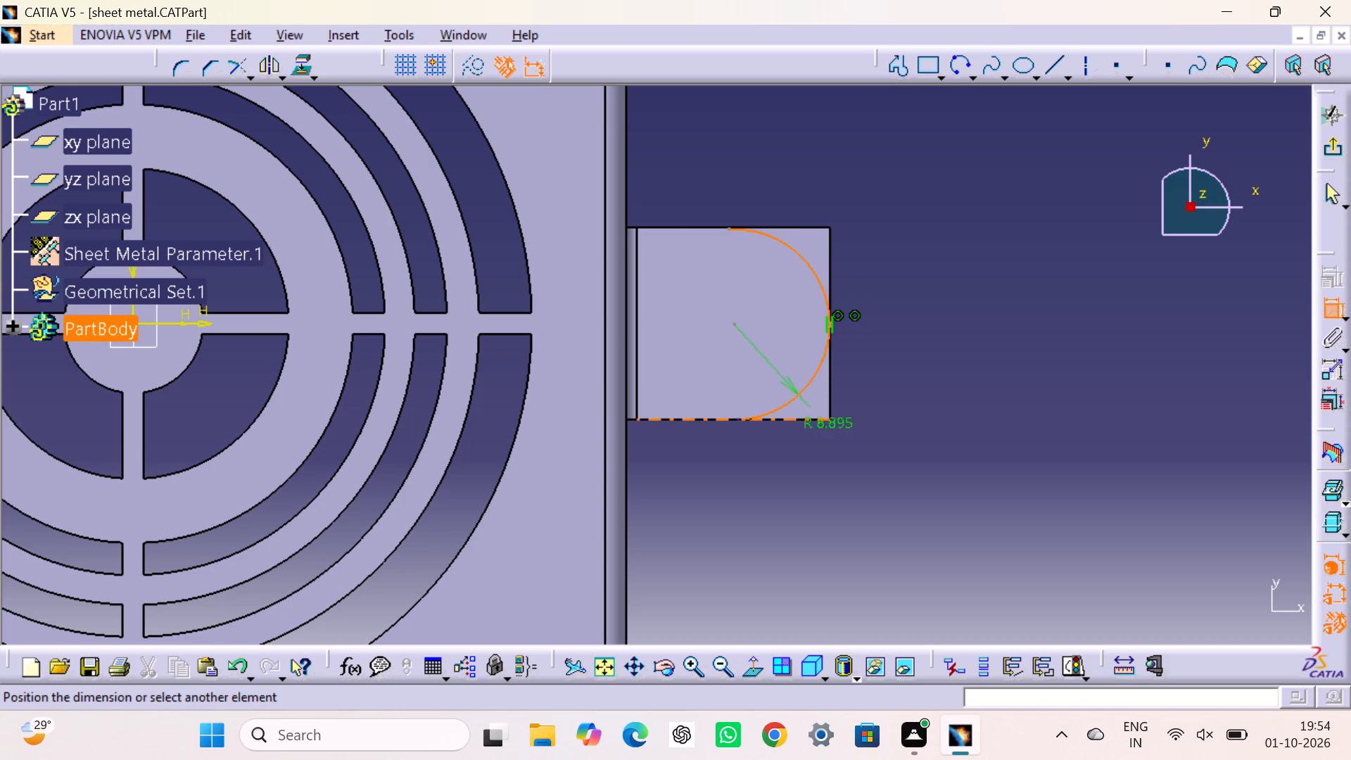
click(816, 417)
right_click(903, 363)
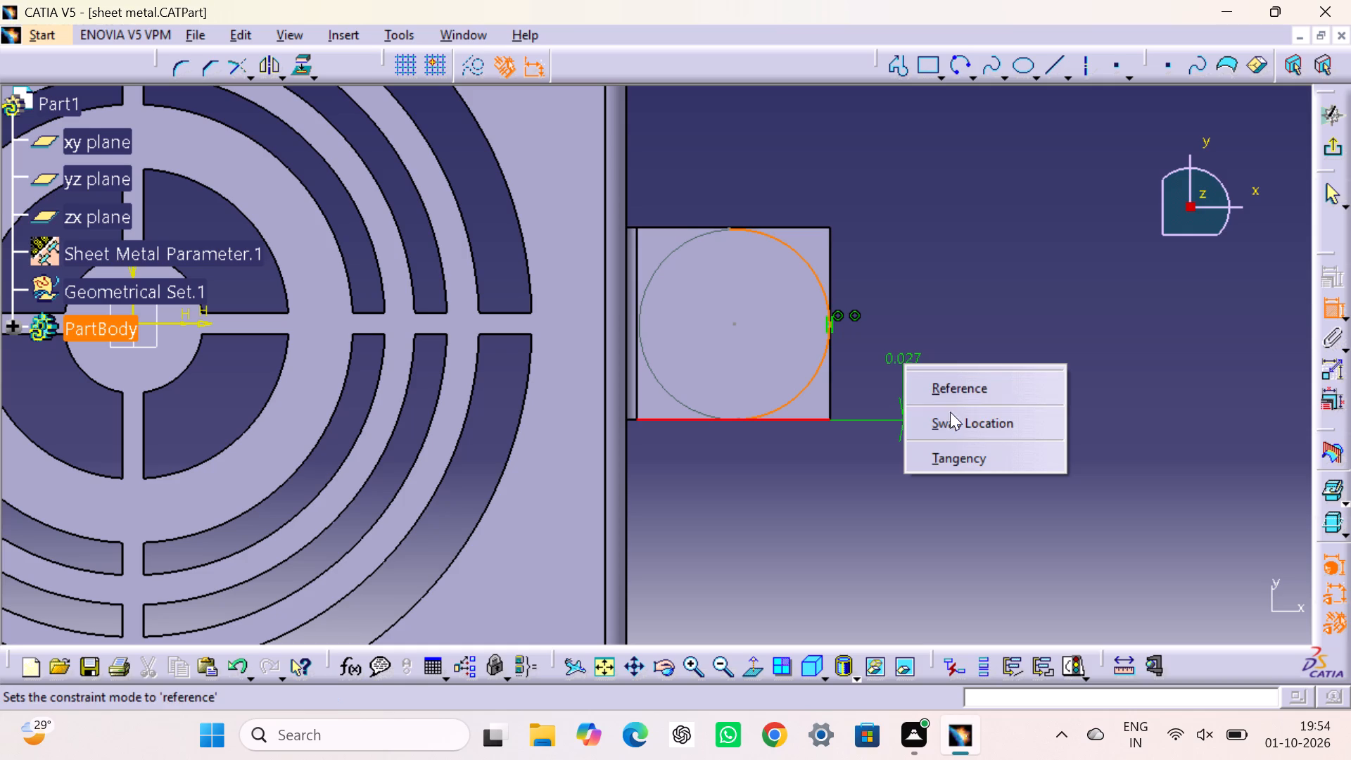
click(863, 479)
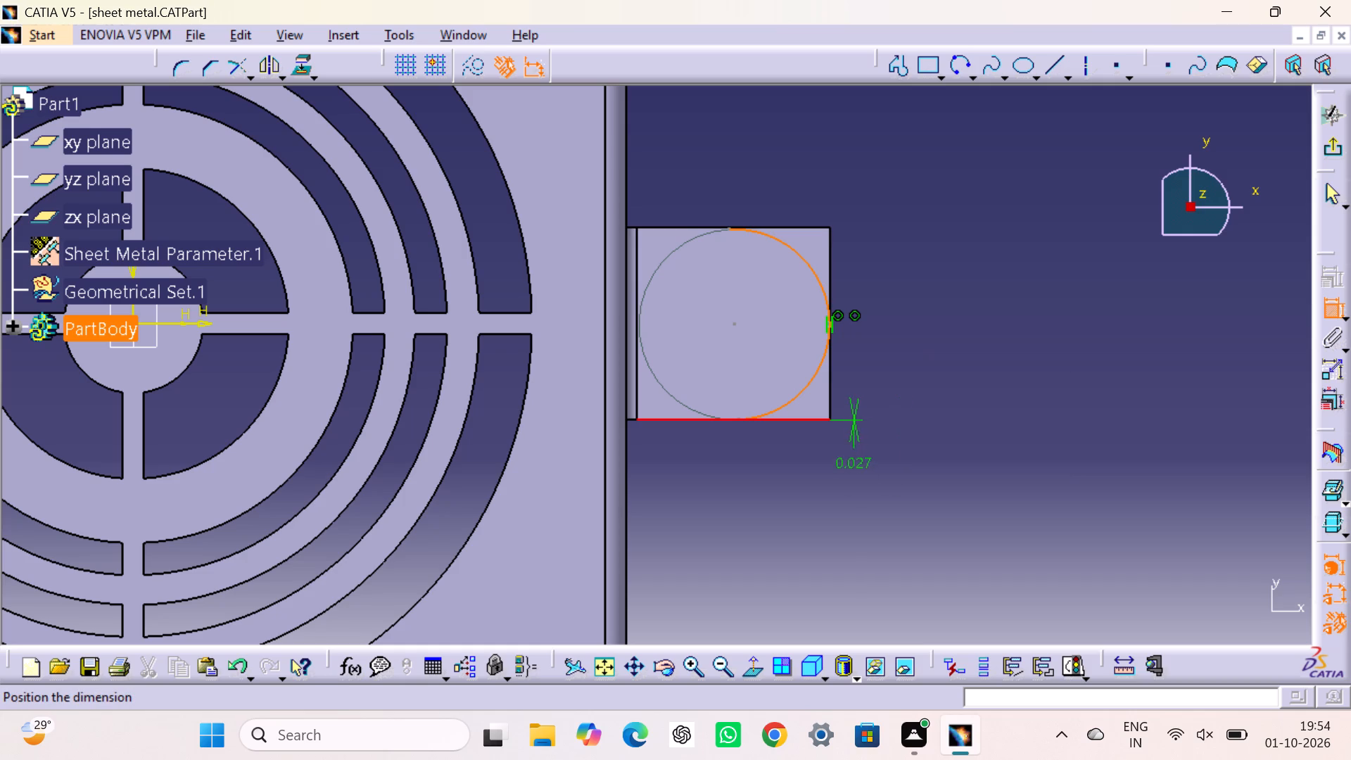
right_click(859, 442)
click(905, 534)
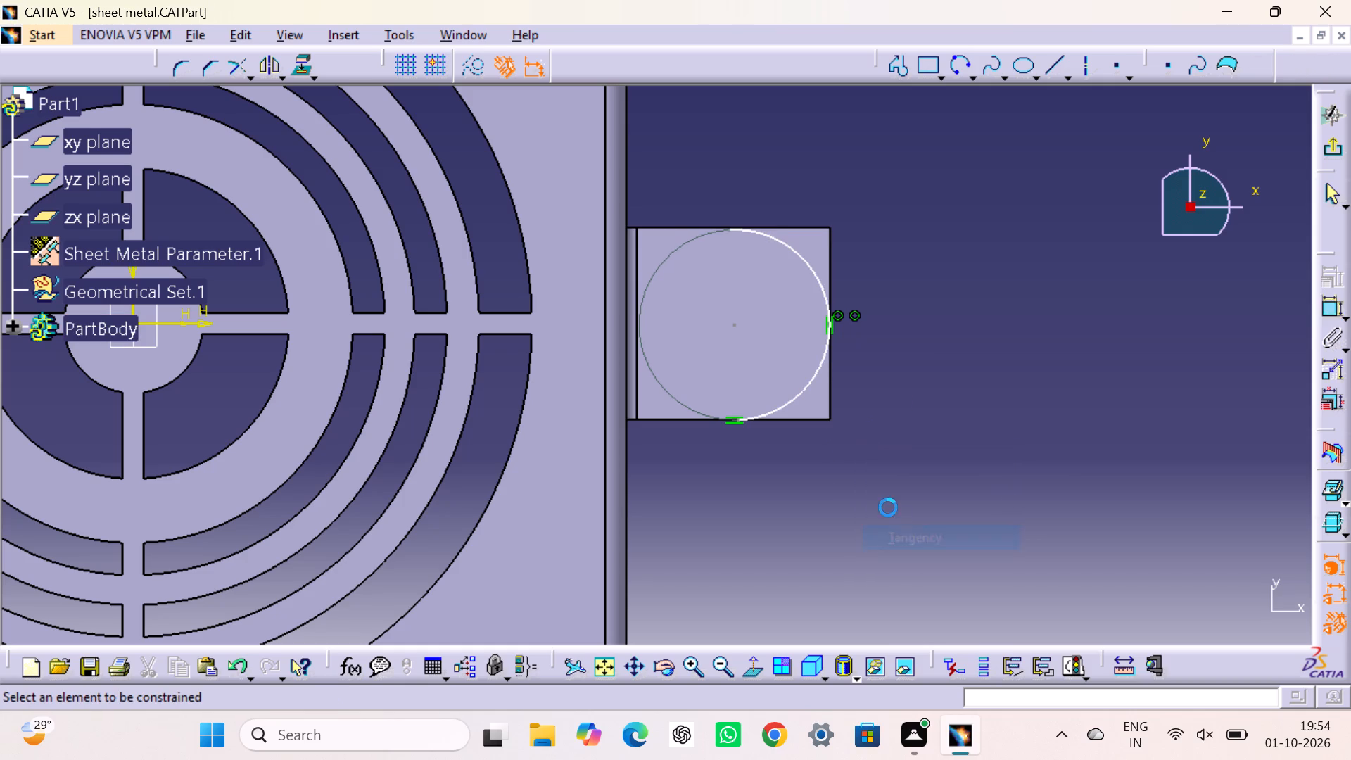
drag(886, 506, 883, 500)
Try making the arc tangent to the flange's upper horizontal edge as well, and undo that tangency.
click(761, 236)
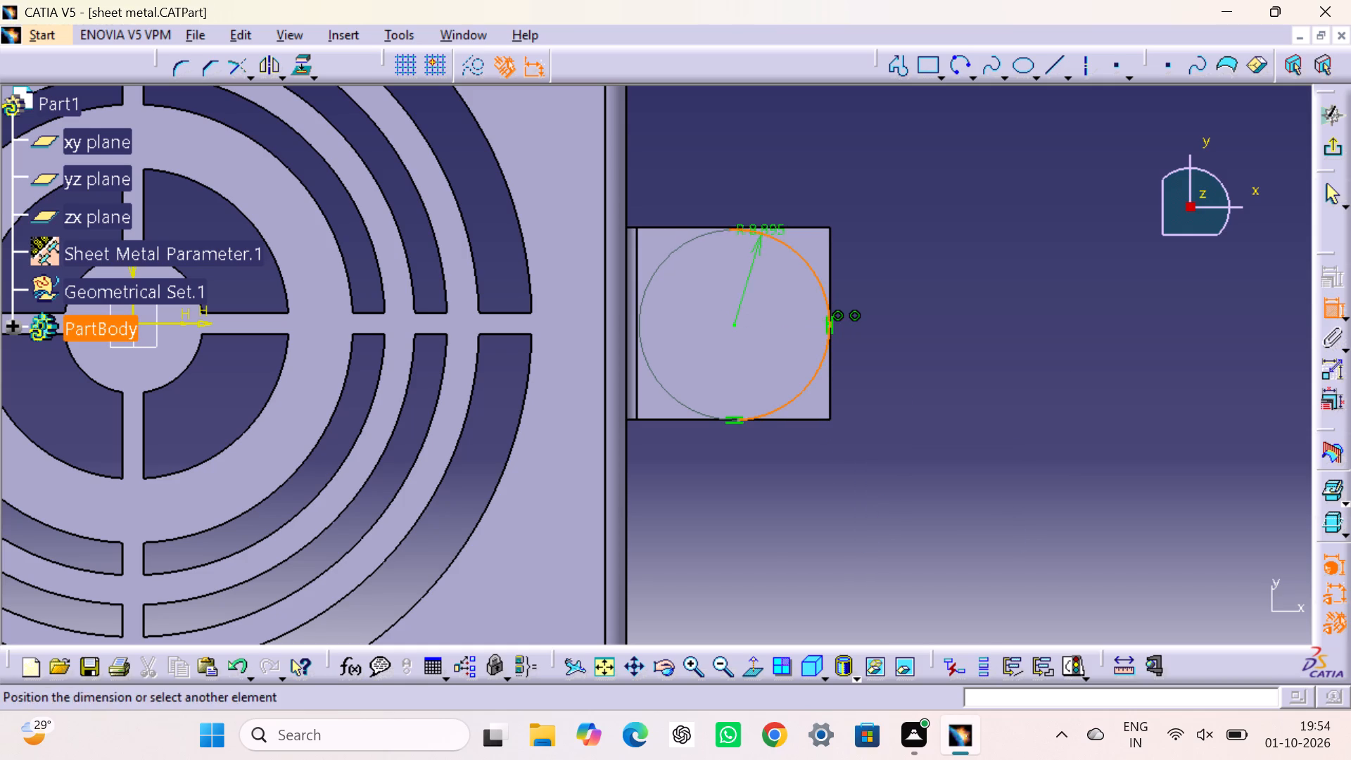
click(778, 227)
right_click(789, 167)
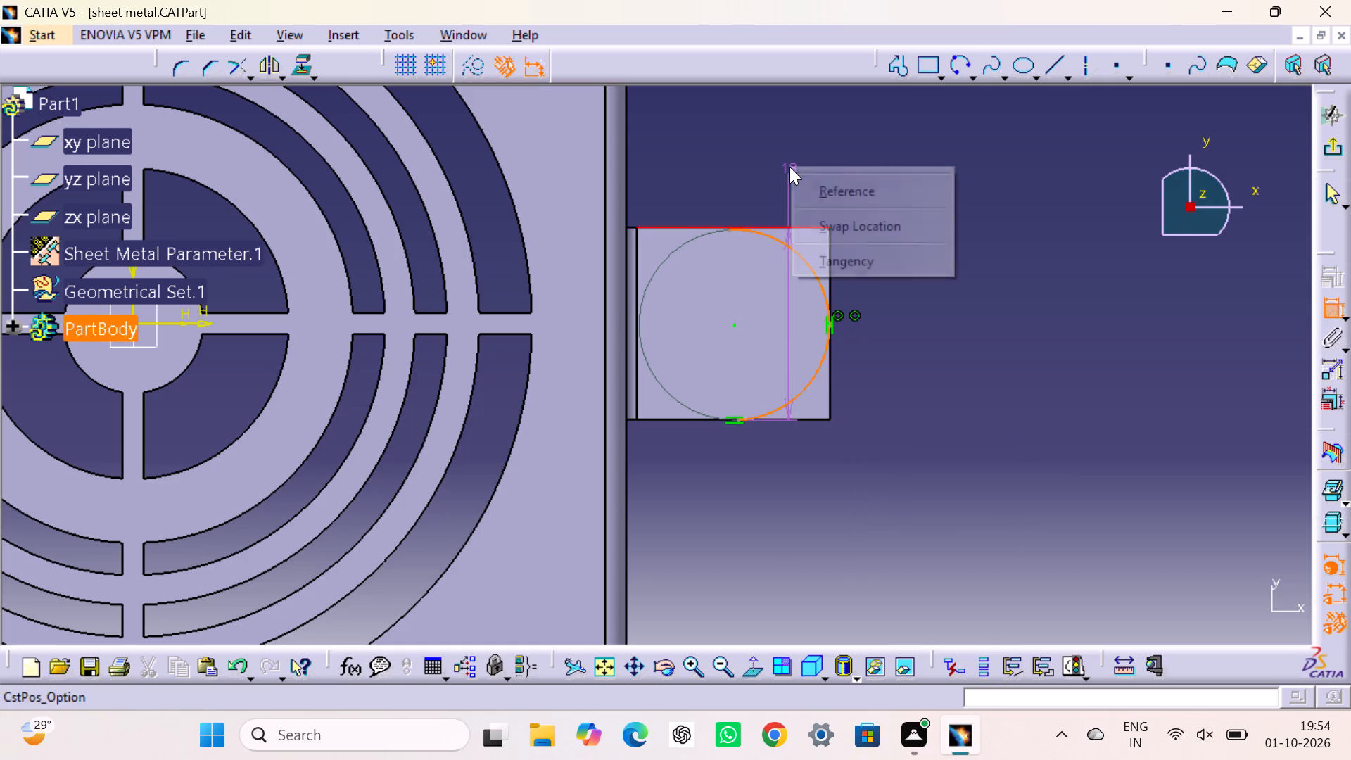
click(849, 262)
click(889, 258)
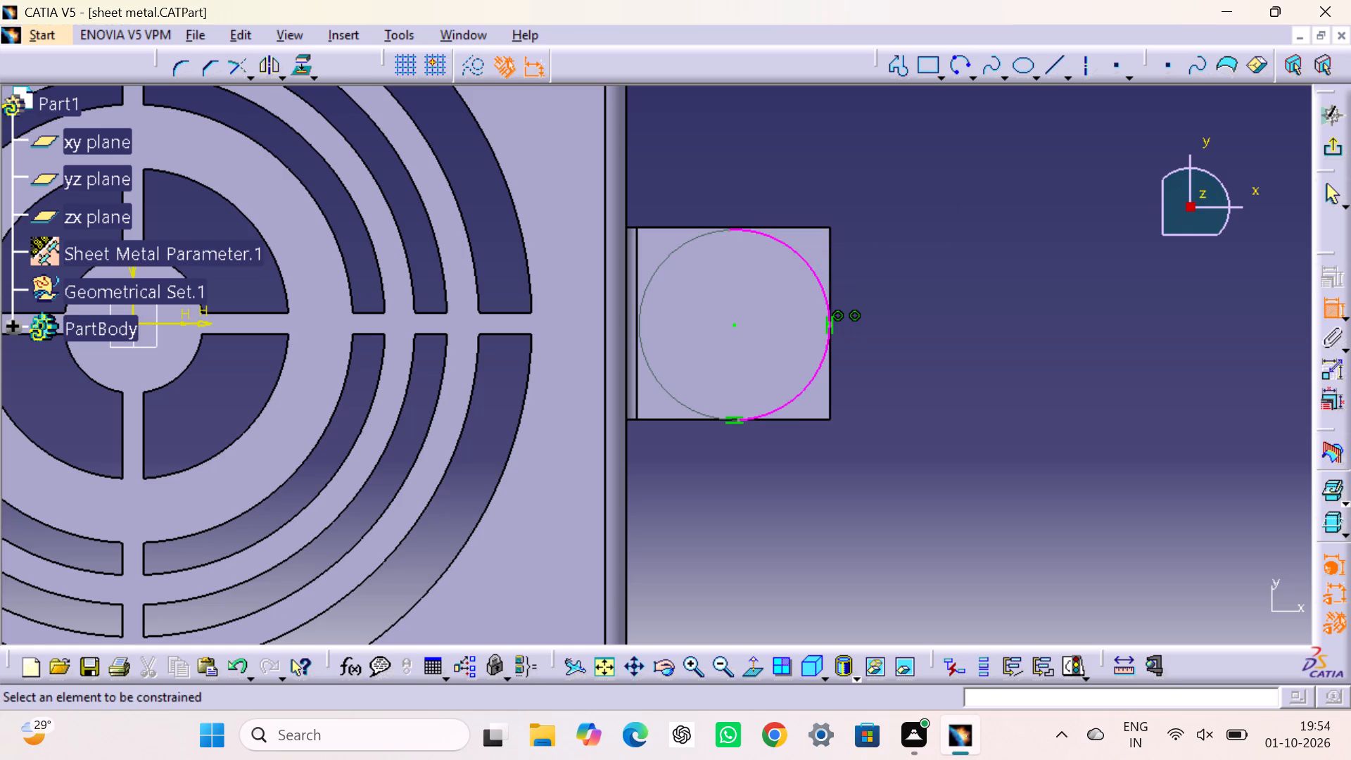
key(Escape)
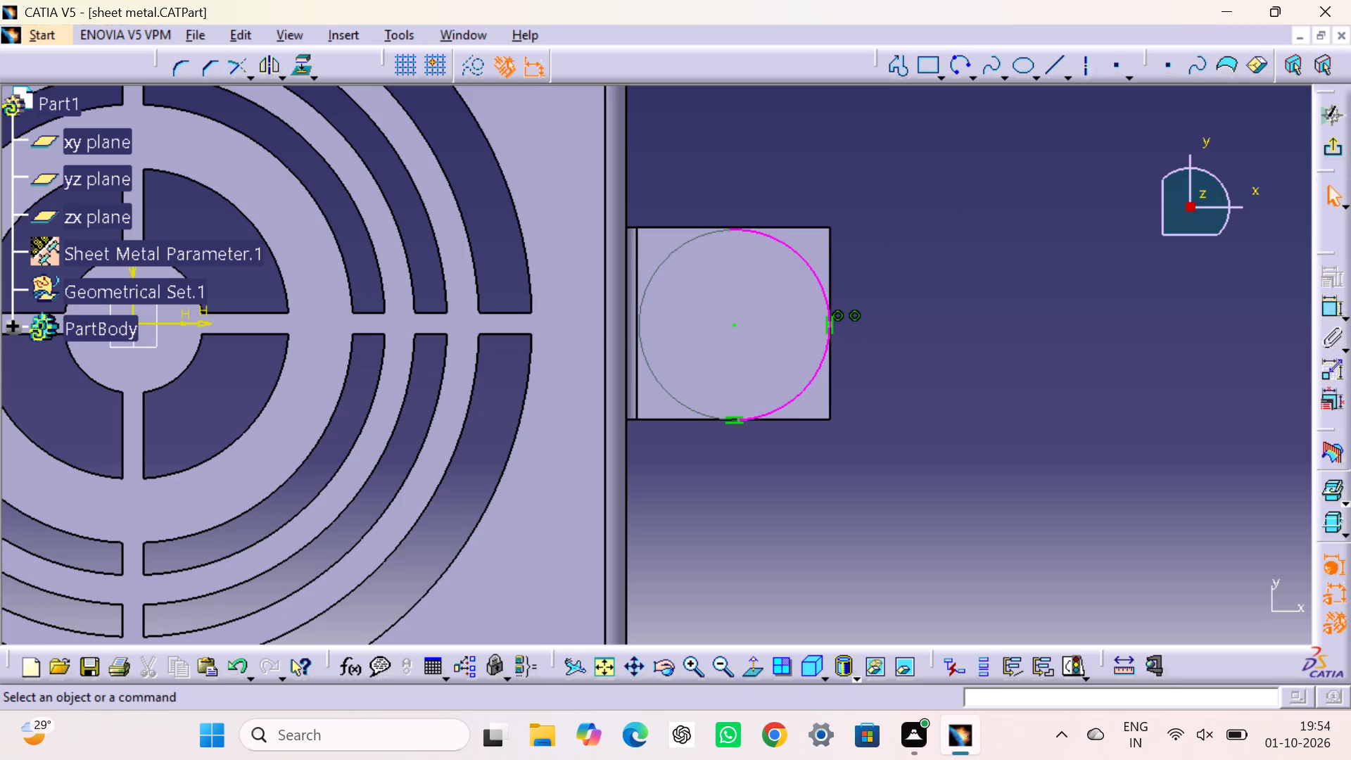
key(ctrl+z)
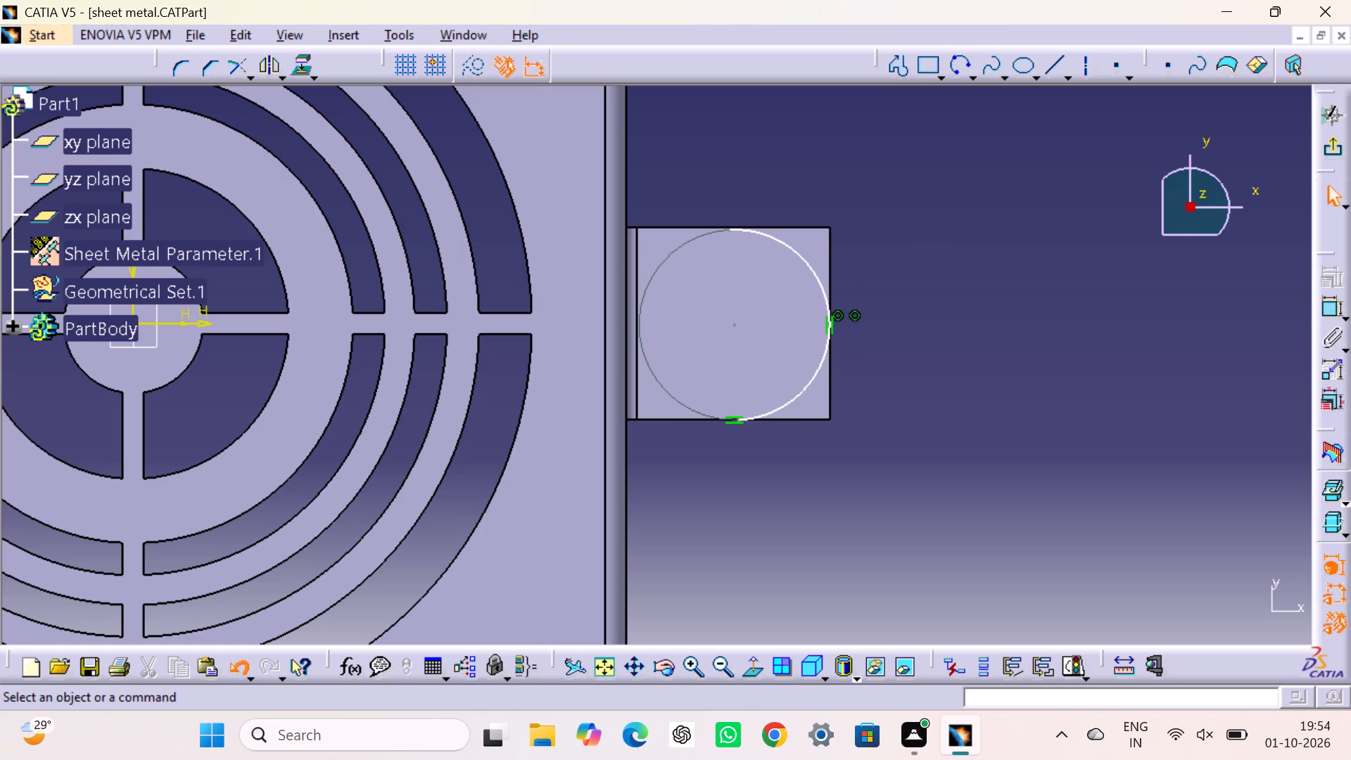
Constrain the arc's upper endpoint coincident with the flange's upper horizontal edge.
double_click(1321, 308)
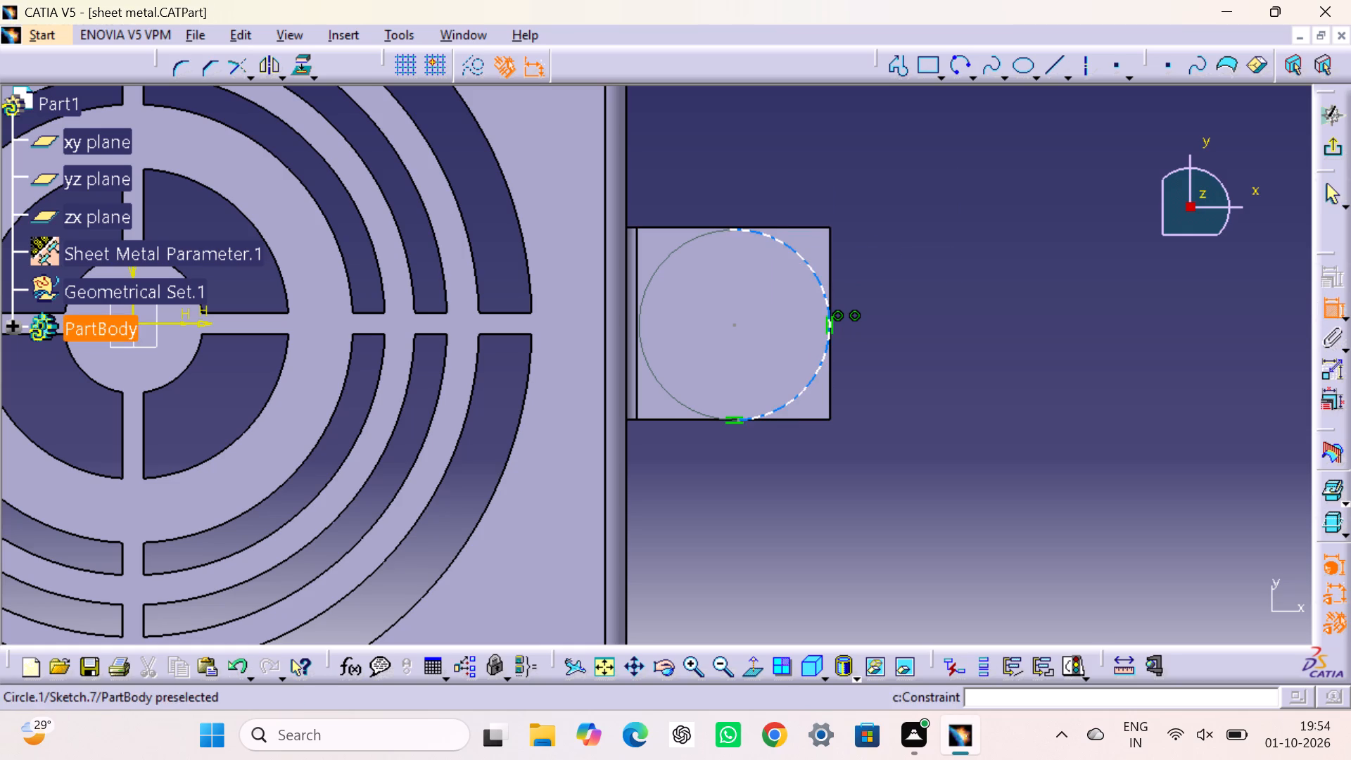
click(728, 232)
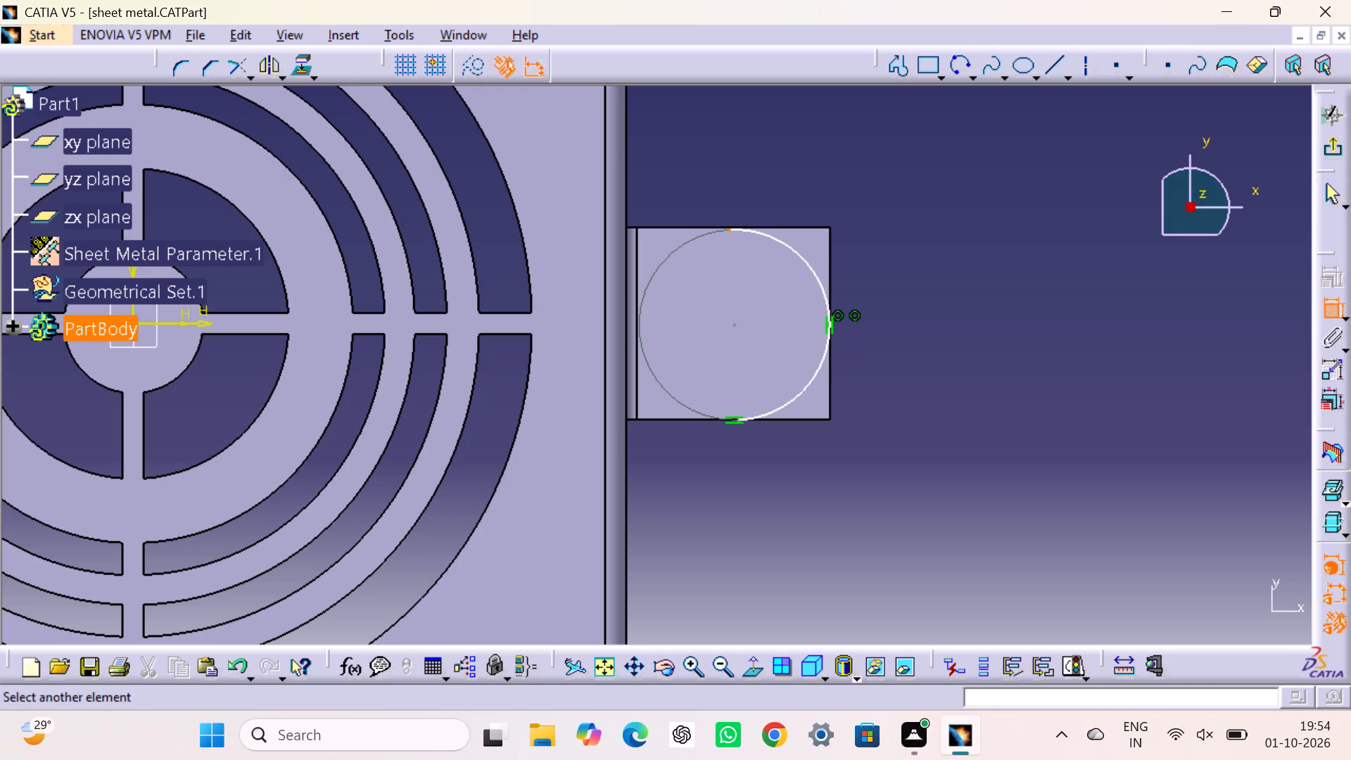
click(698, 226)
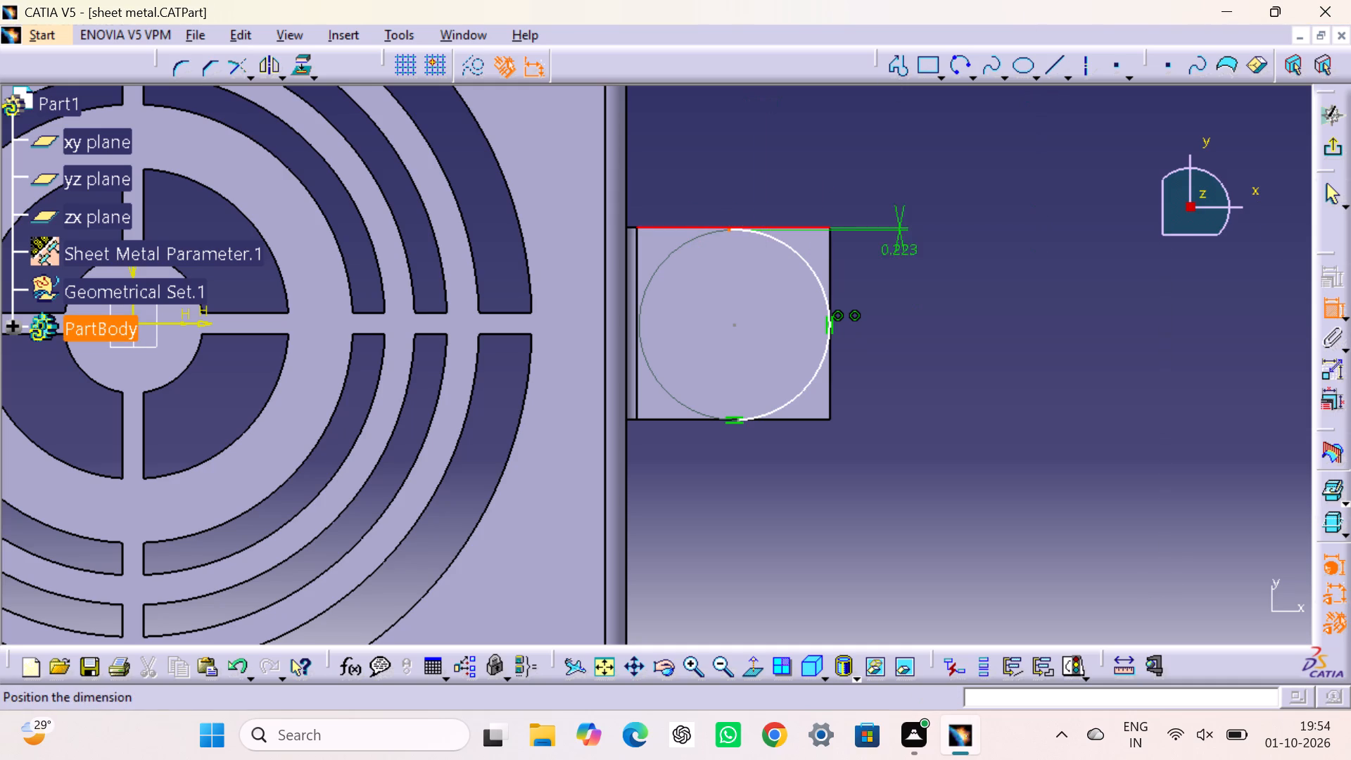
right_click(790, 184)
click(868, 265)
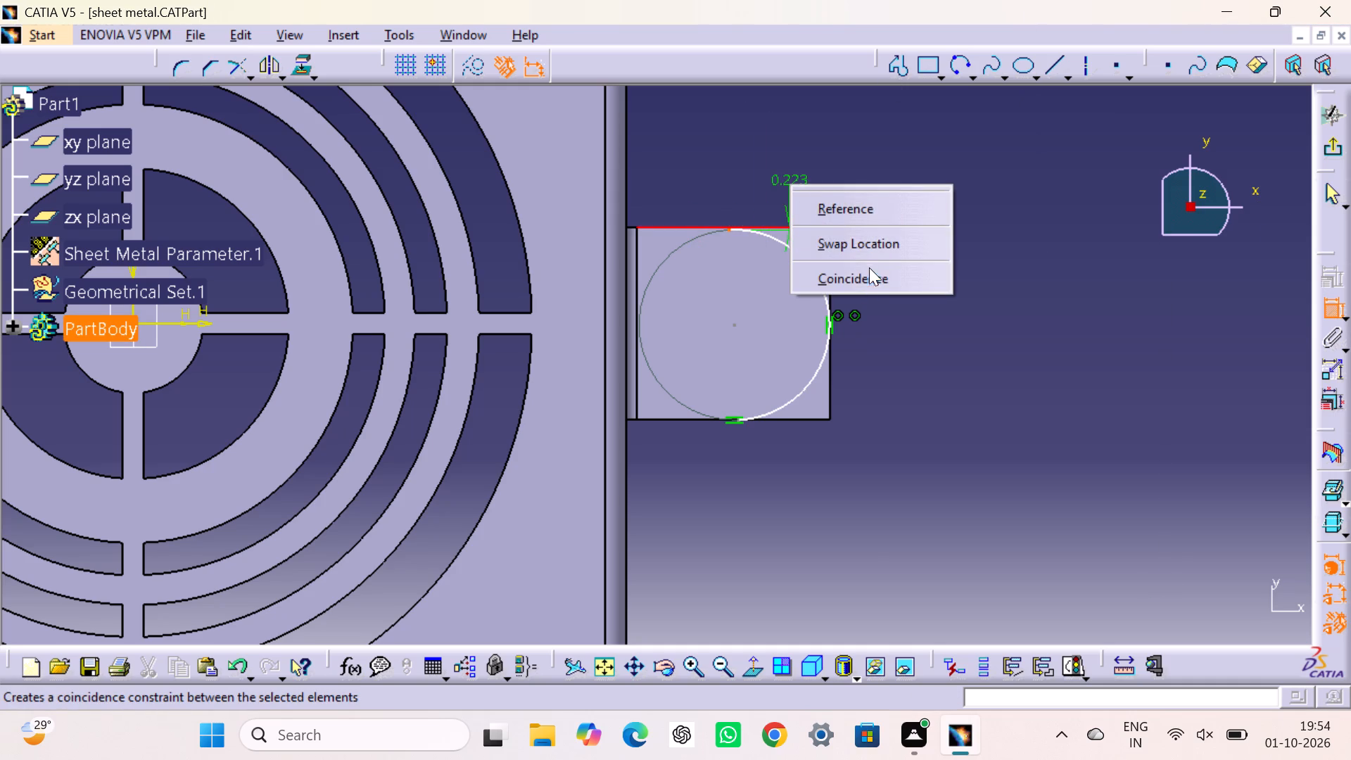
click(868, 274)
click(1038, 332)
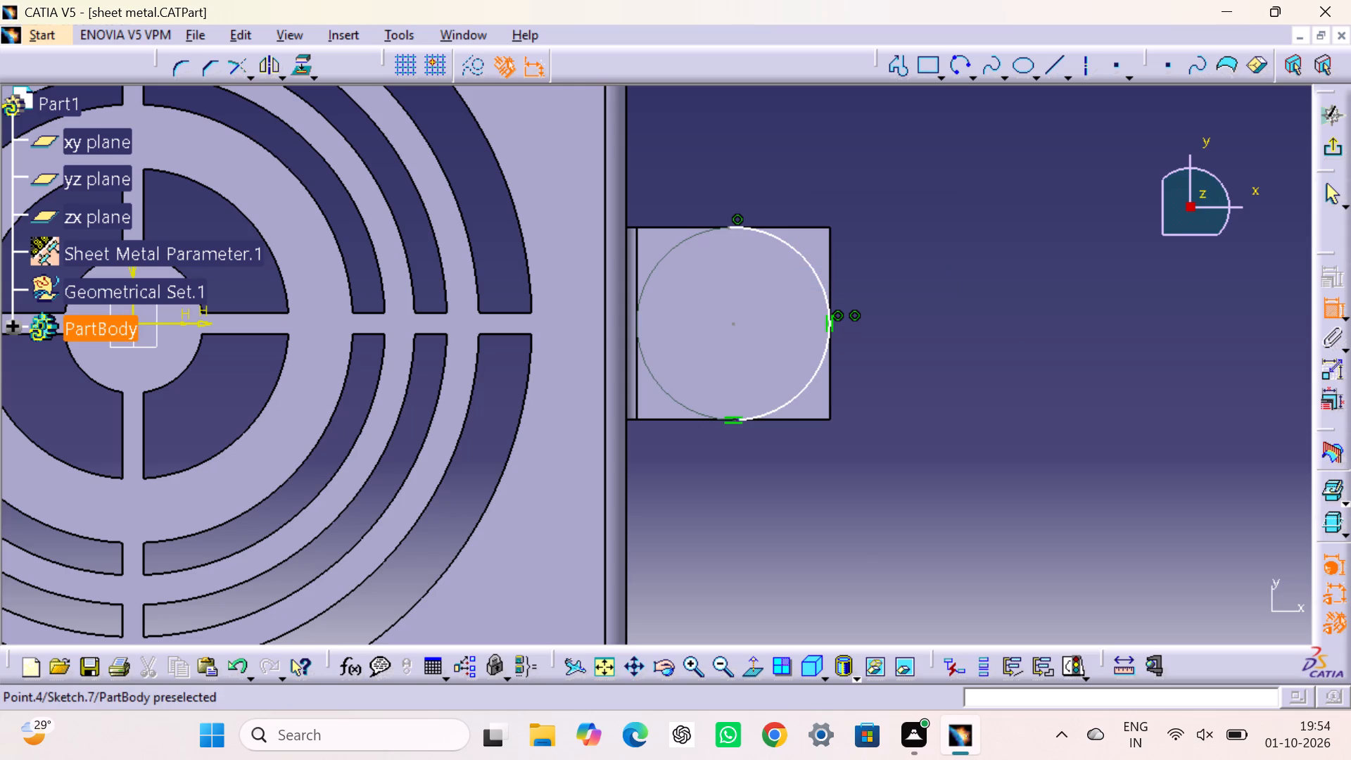
Constrain the arc's lower endpoint coincident with the flange's lower horizontal edge.
click(740, 420)
click(785, 419)
right_click(927, 381)
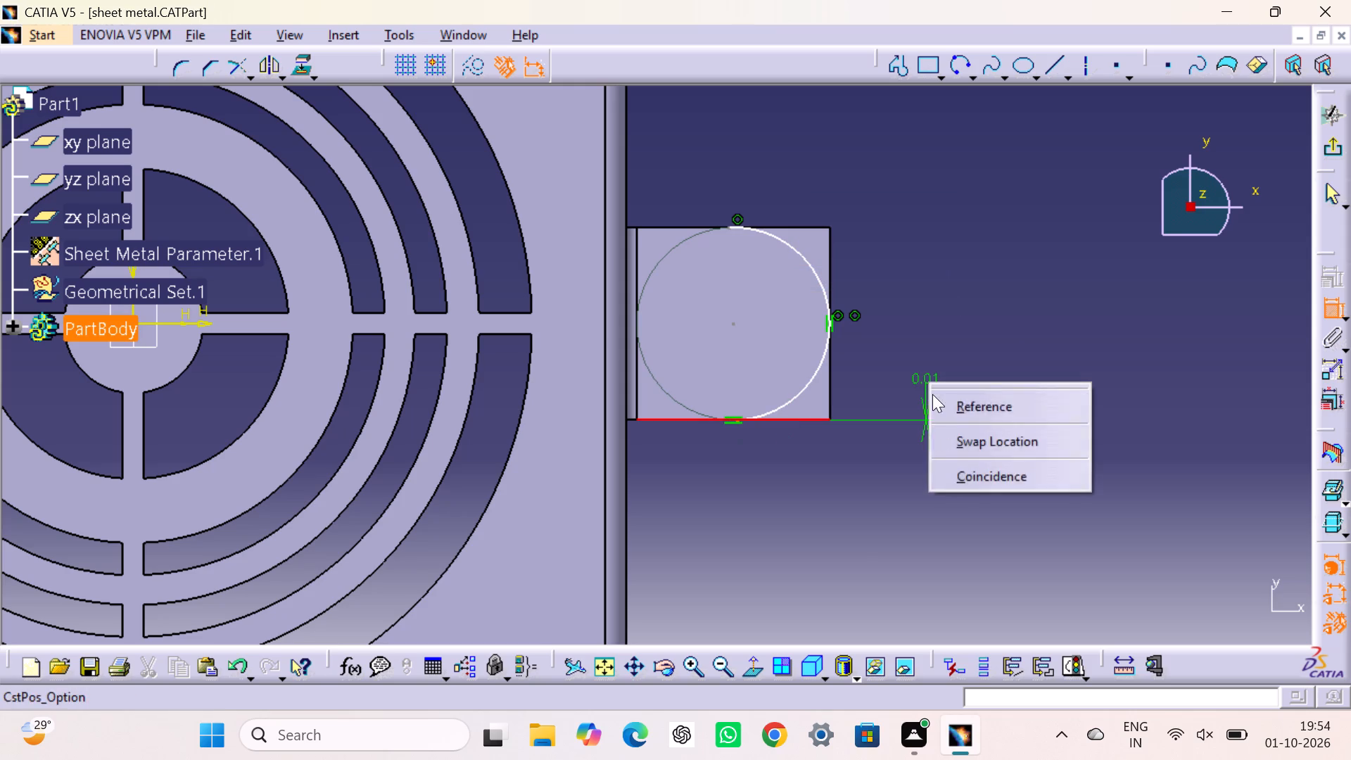
click(960, 472)
click(965, 357)
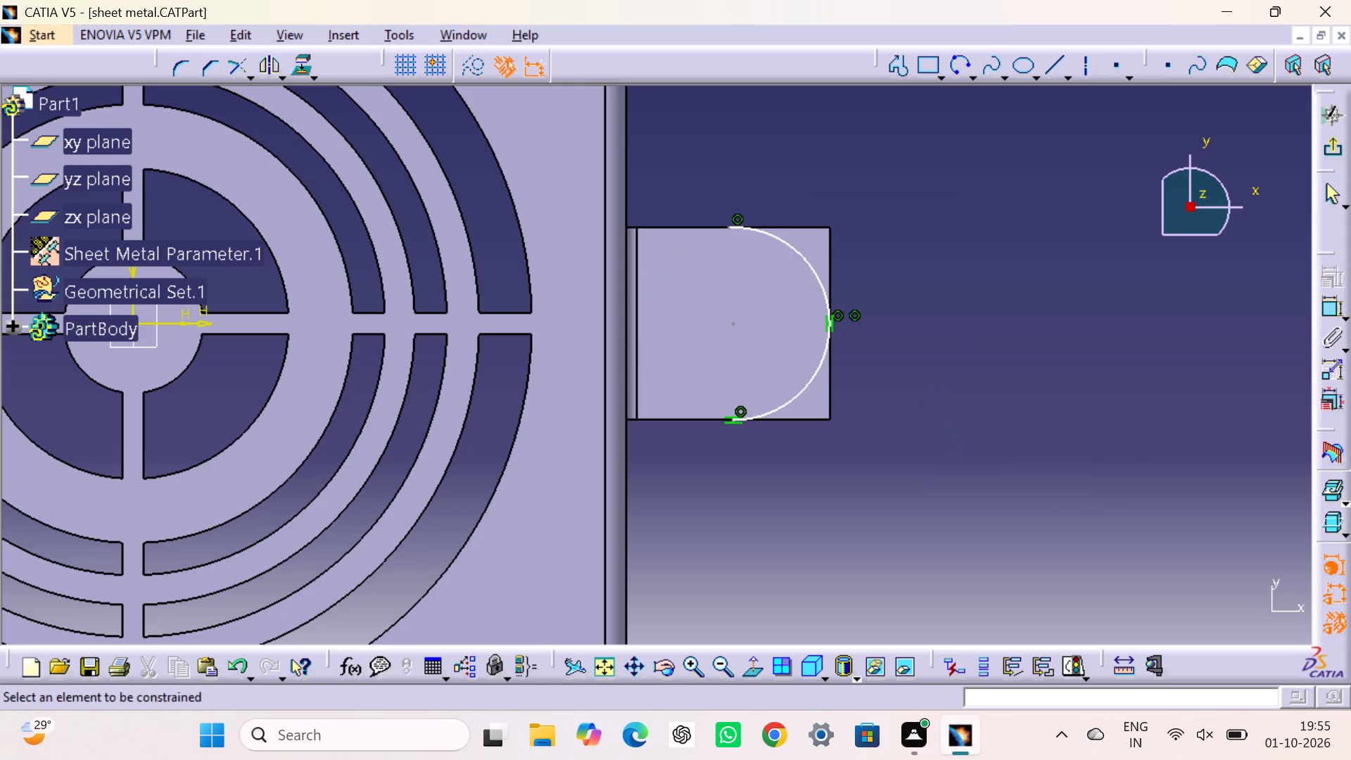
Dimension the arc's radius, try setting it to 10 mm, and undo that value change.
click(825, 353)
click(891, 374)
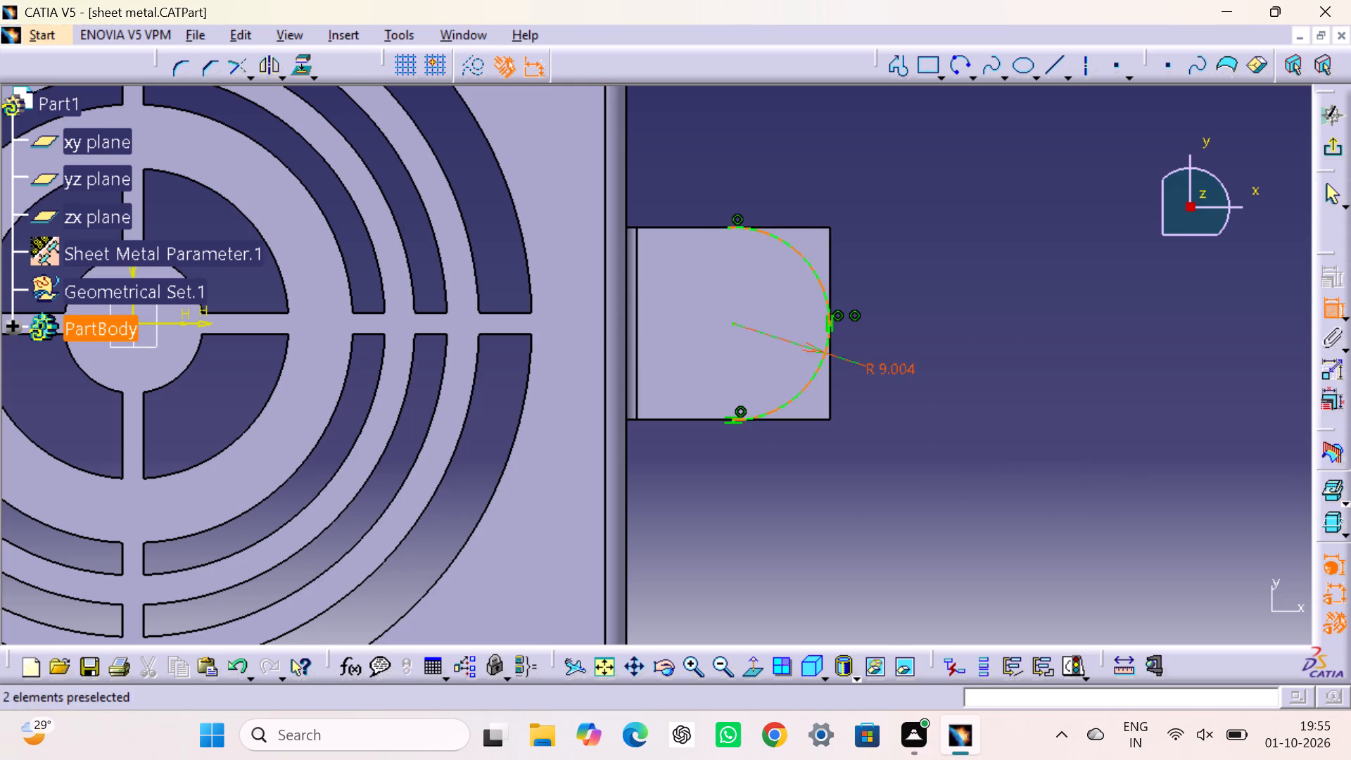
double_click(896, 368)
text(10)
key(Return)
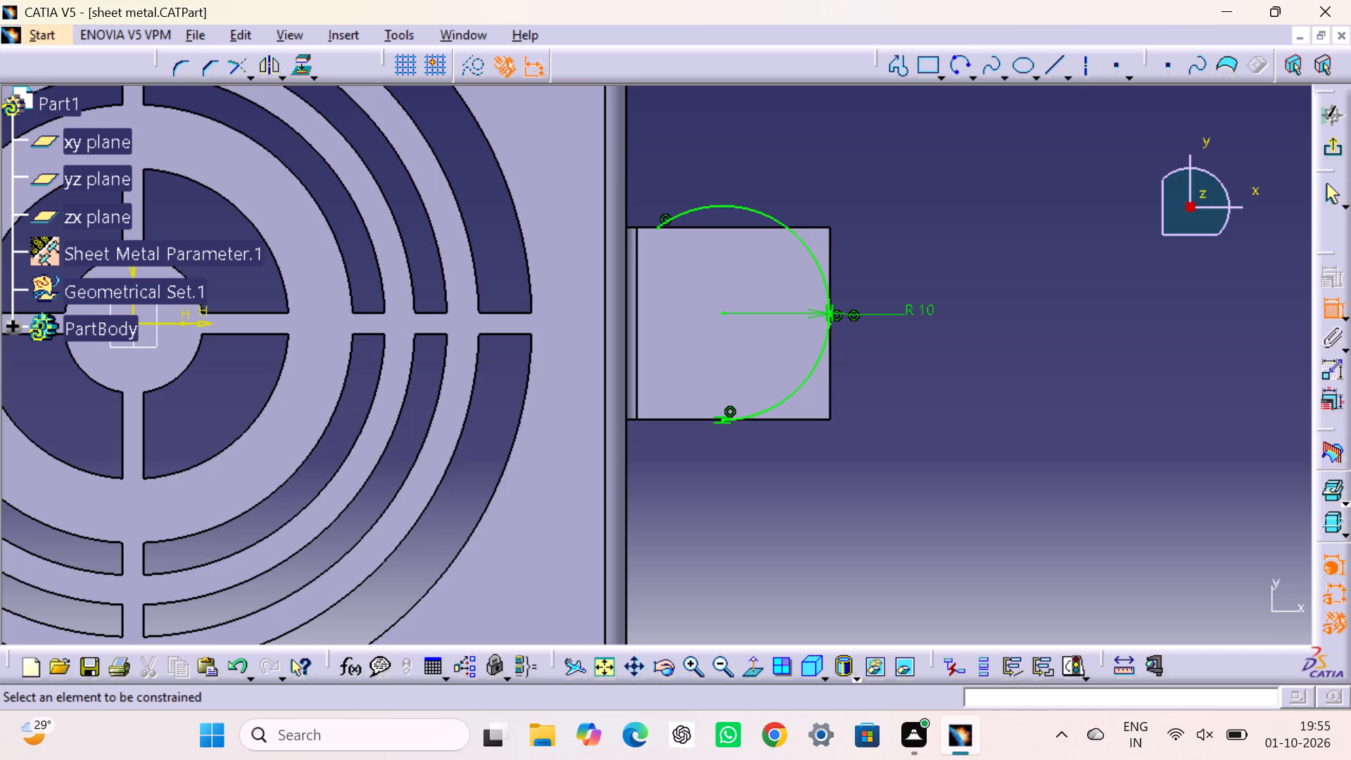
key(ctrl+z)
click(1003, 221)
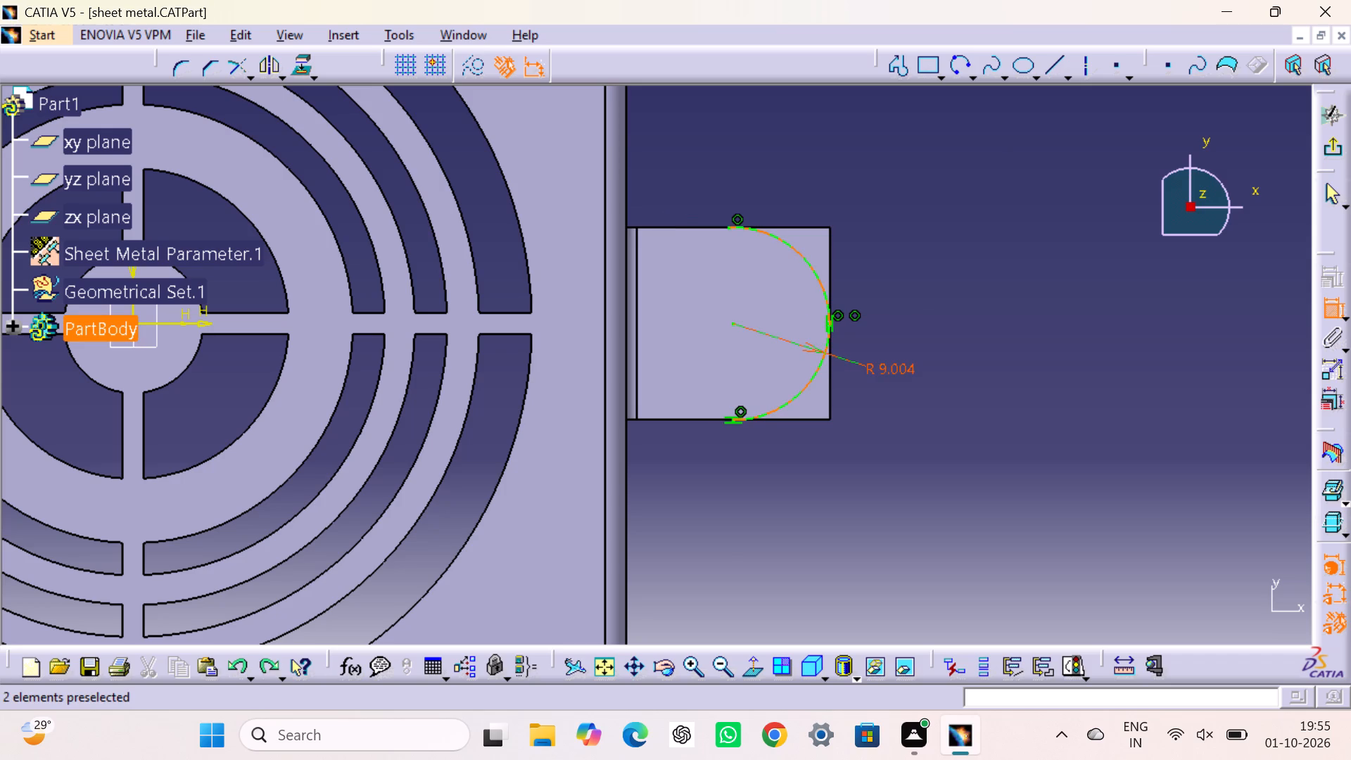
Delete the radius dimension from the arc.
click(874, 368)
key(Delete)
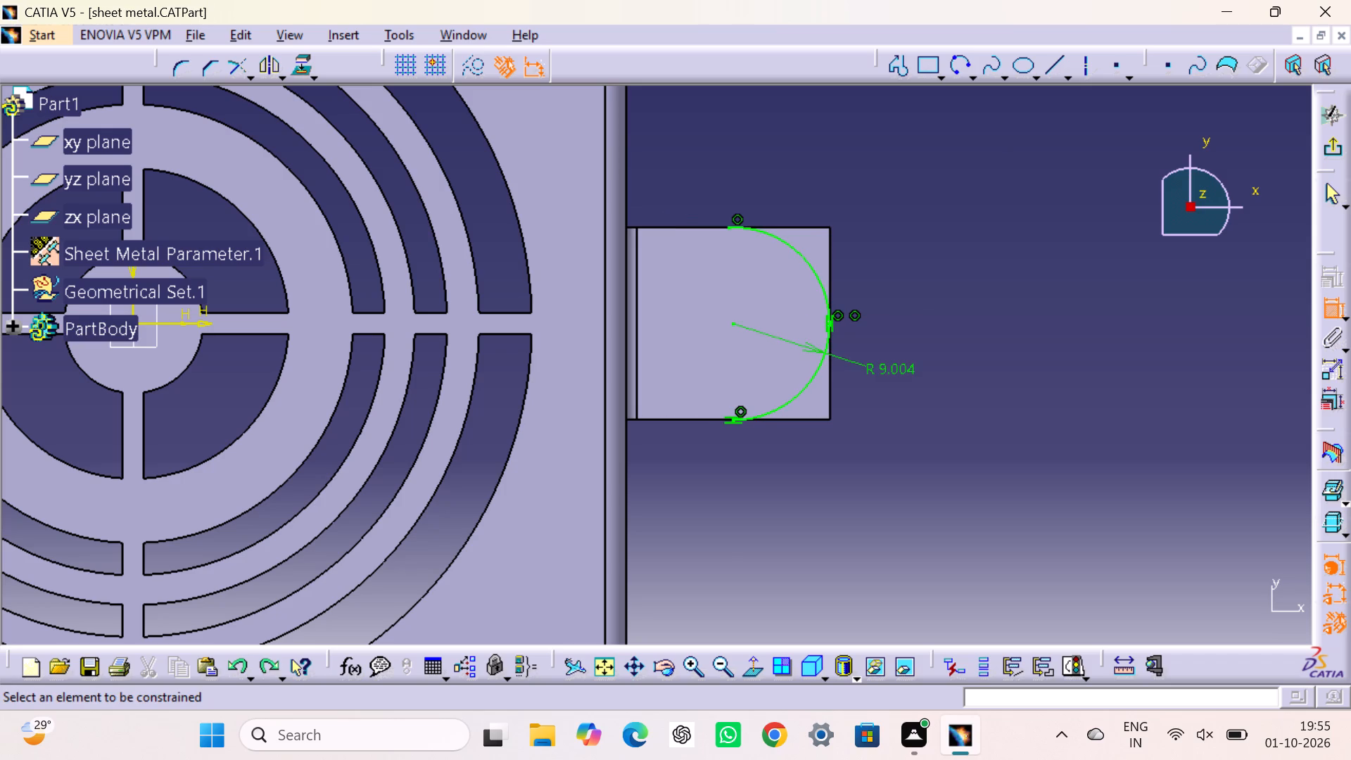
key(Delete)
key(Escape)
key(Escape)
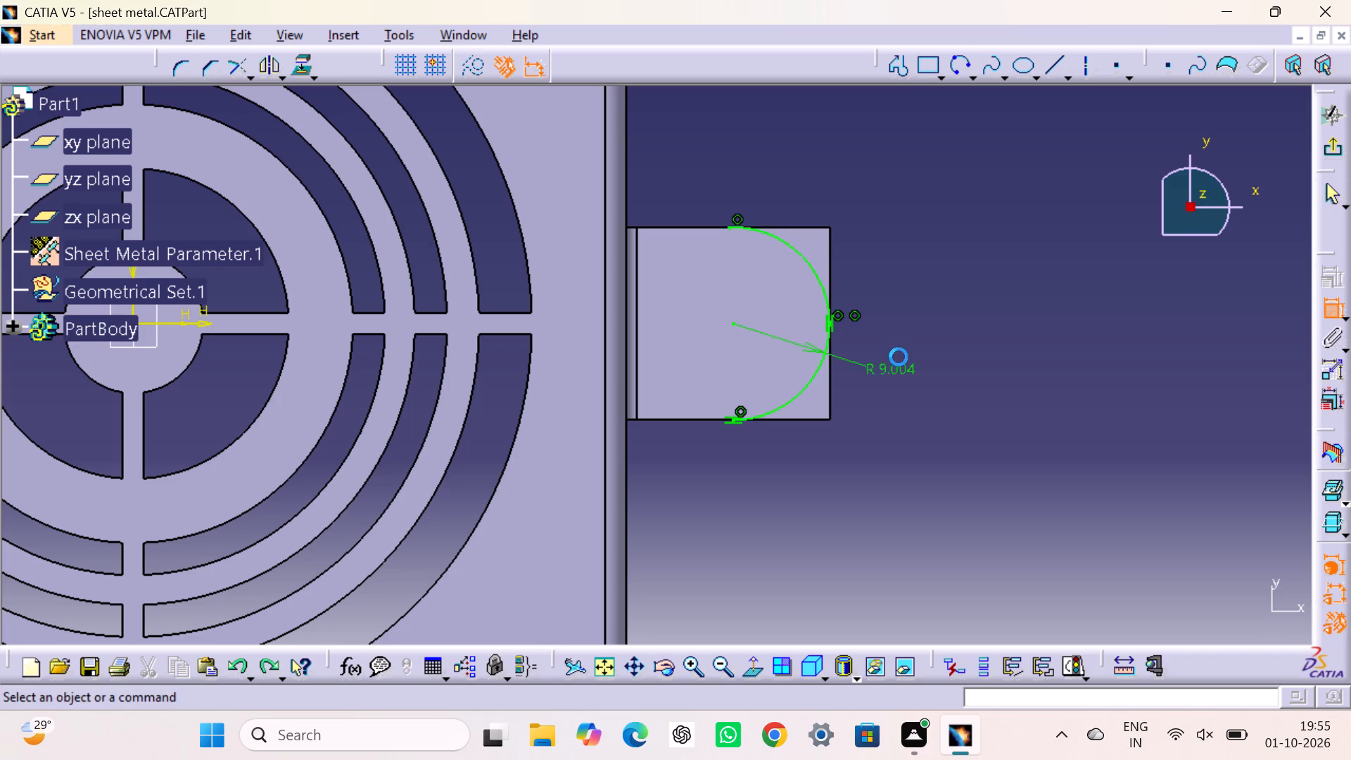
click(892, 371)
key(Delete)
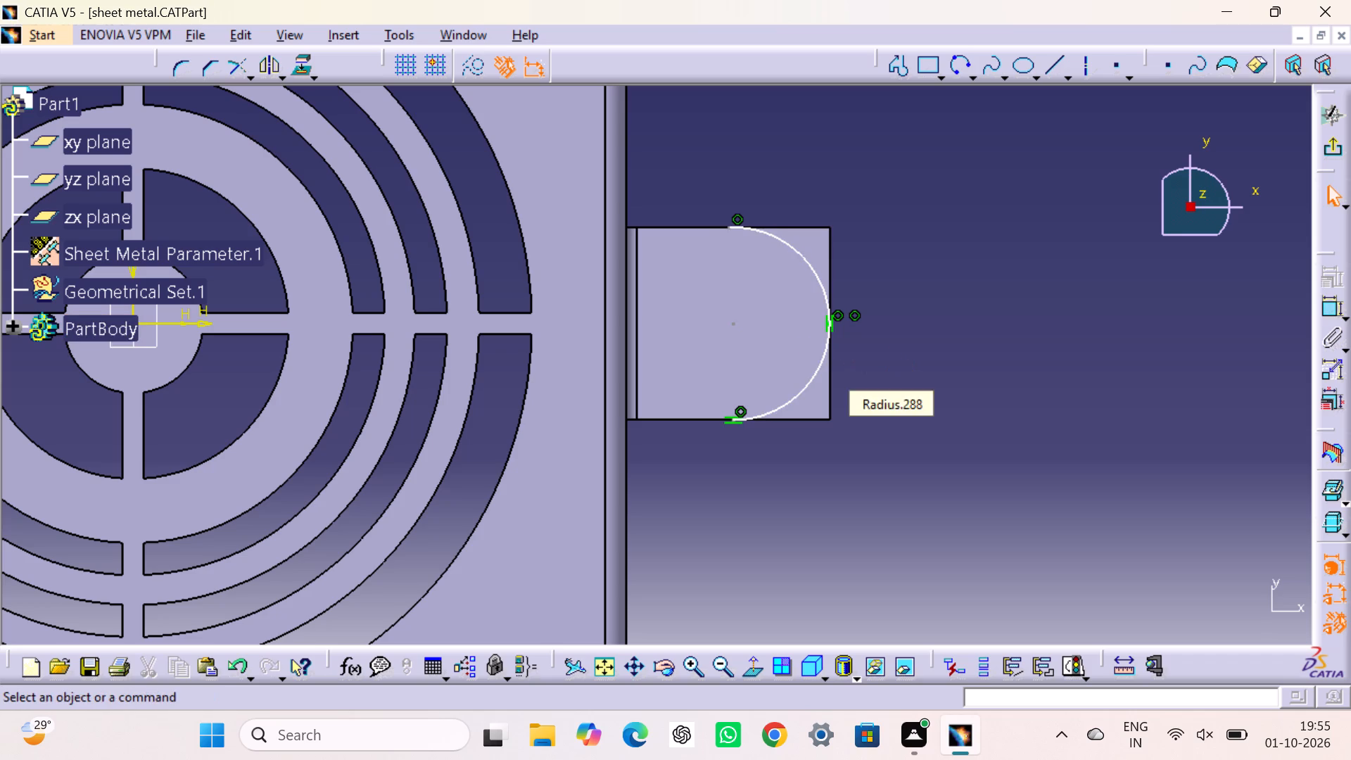
Delete the tangency constraint between the arc and the flange's lower horizontal edge.
right_click(723, 427)
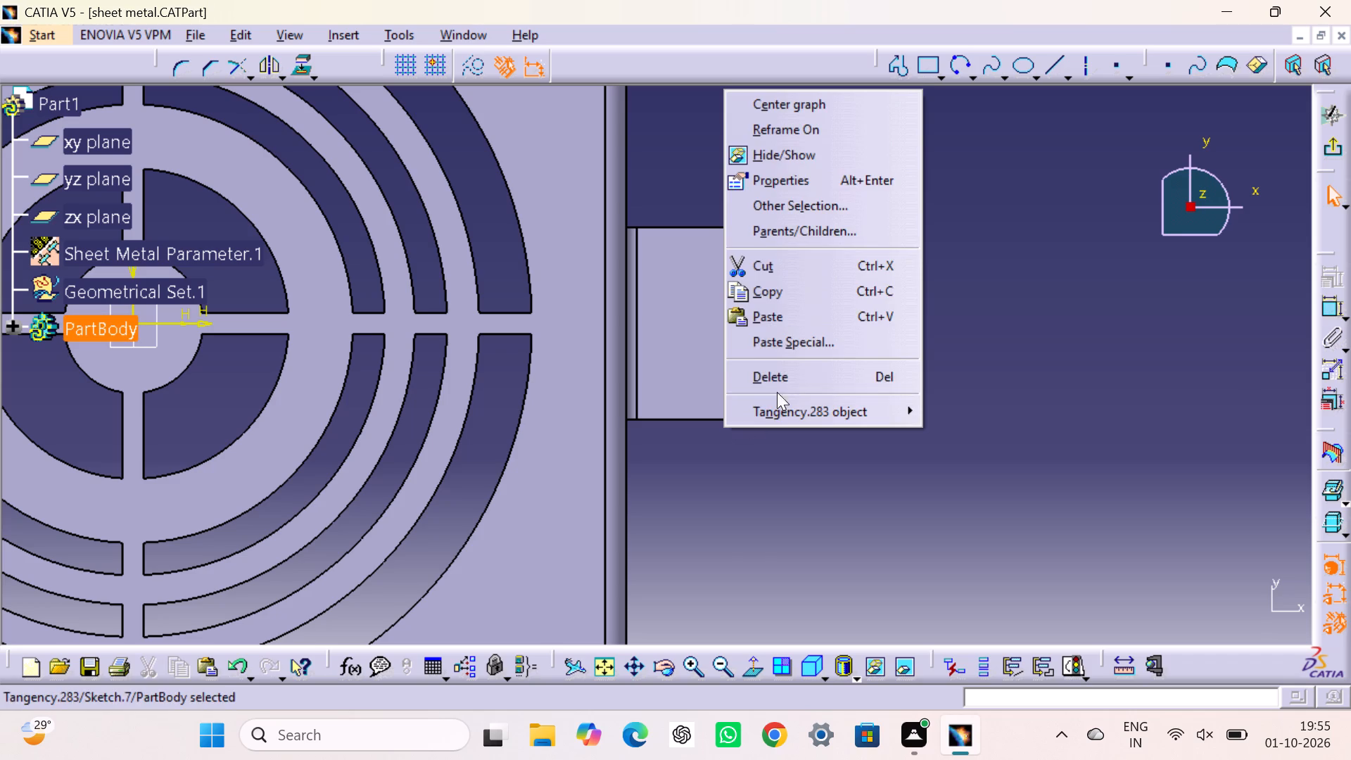
click(786, 369)
click(1112, 367)
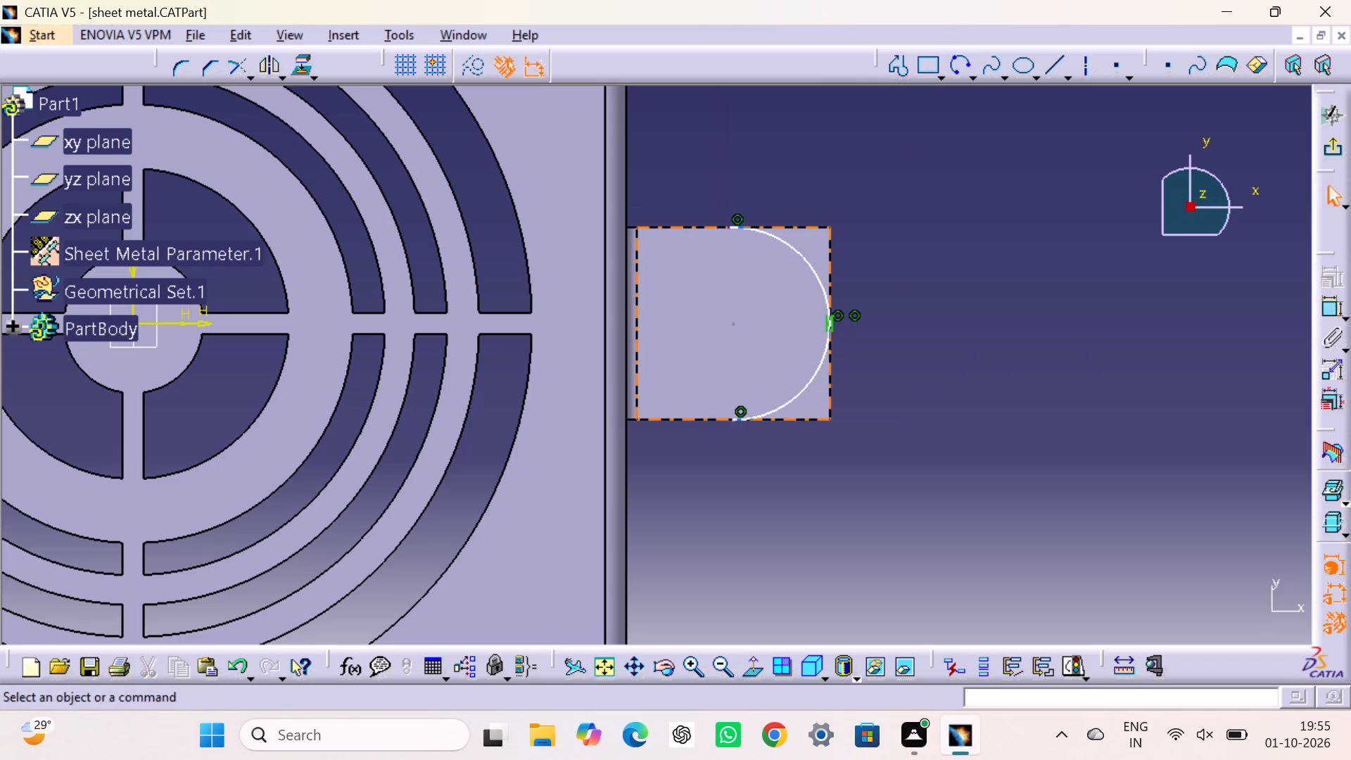
double_click(994, 195)
drag(984, 270, 985, 256)
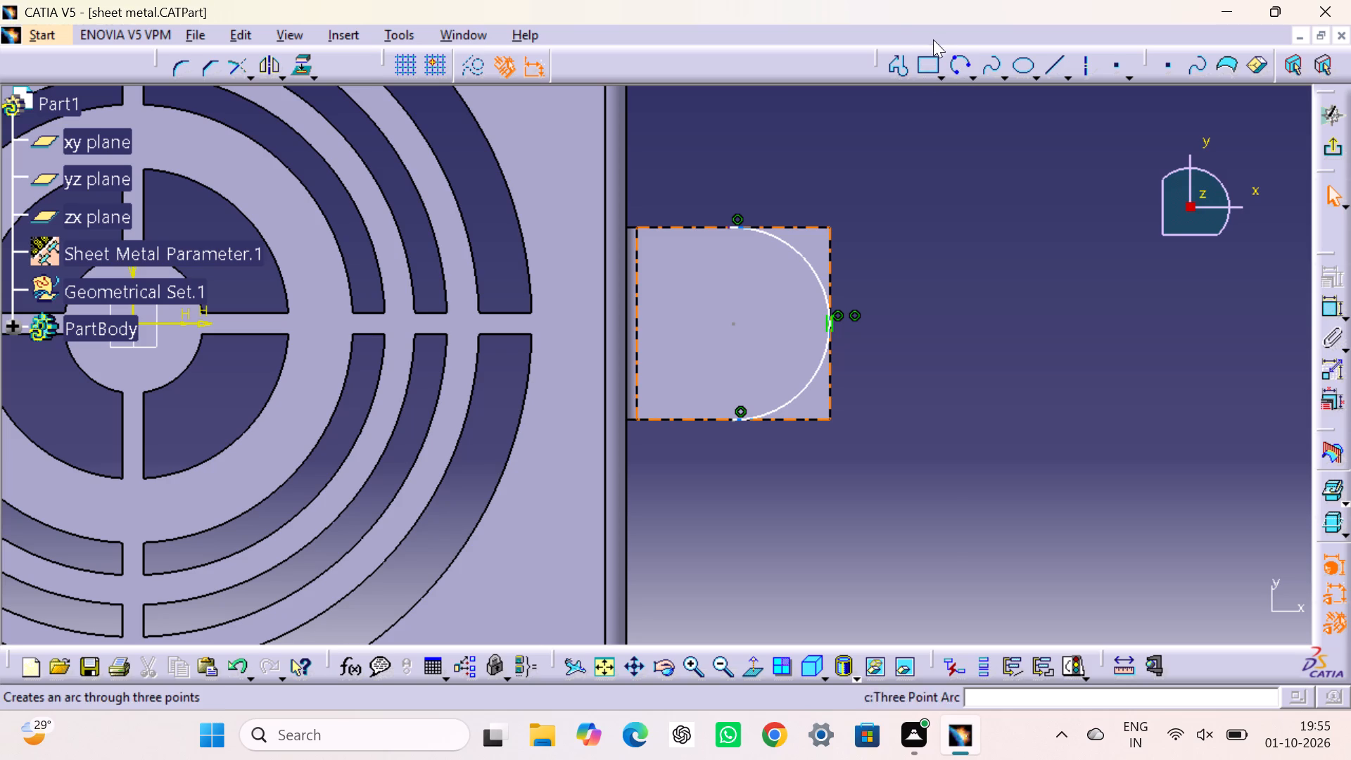
Sketch a three-line profile from the arc's upper endpoint around outside the flange to its lower endpoint, with the lower line about 16 mm long.
click(894, 65)
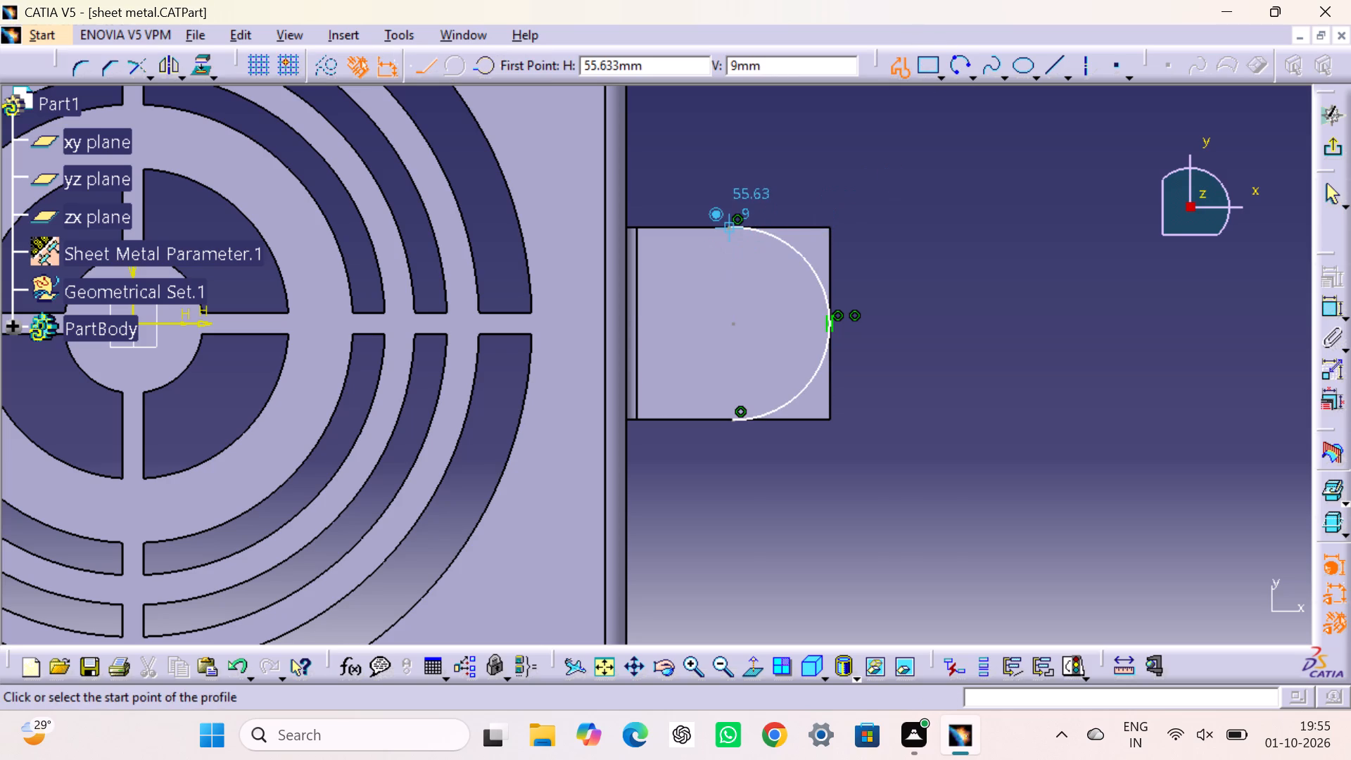
click(729, 225)
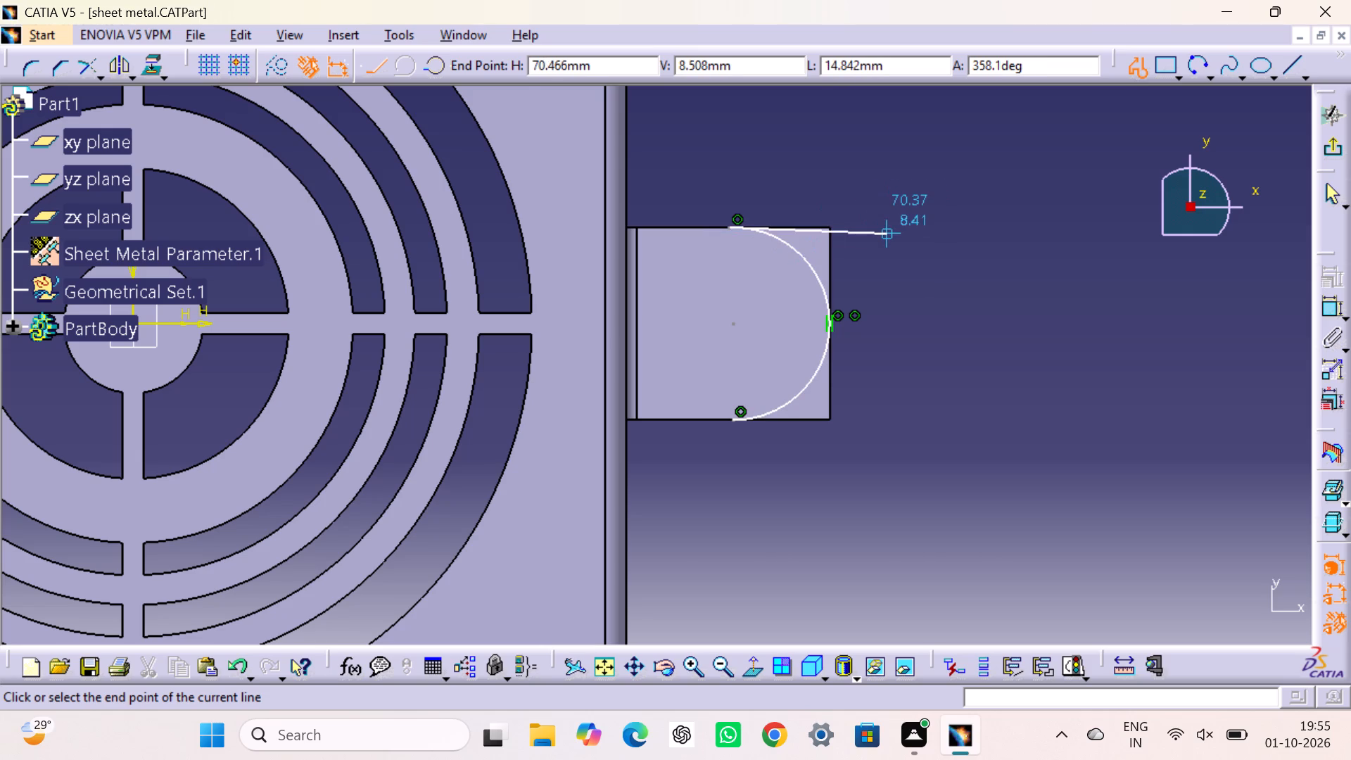
click(898, 227)
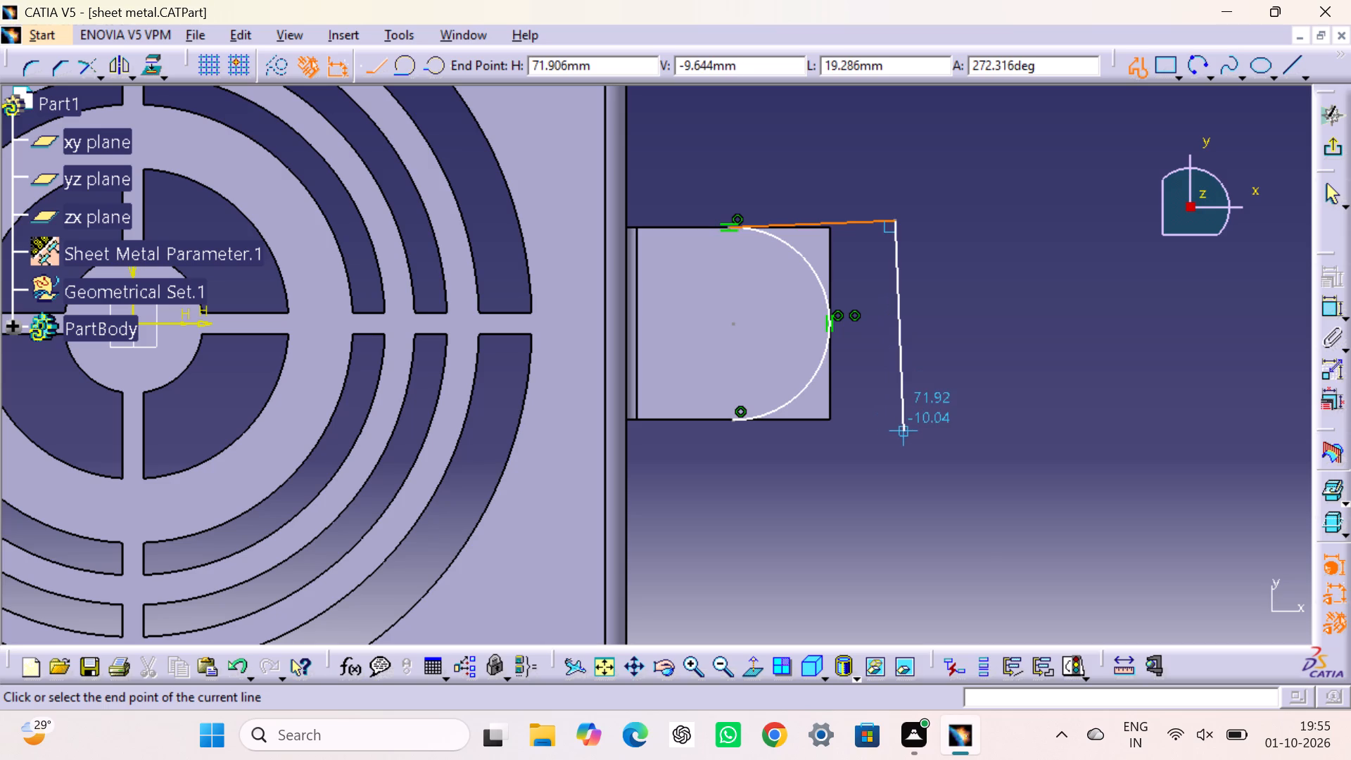
click(901, 423)
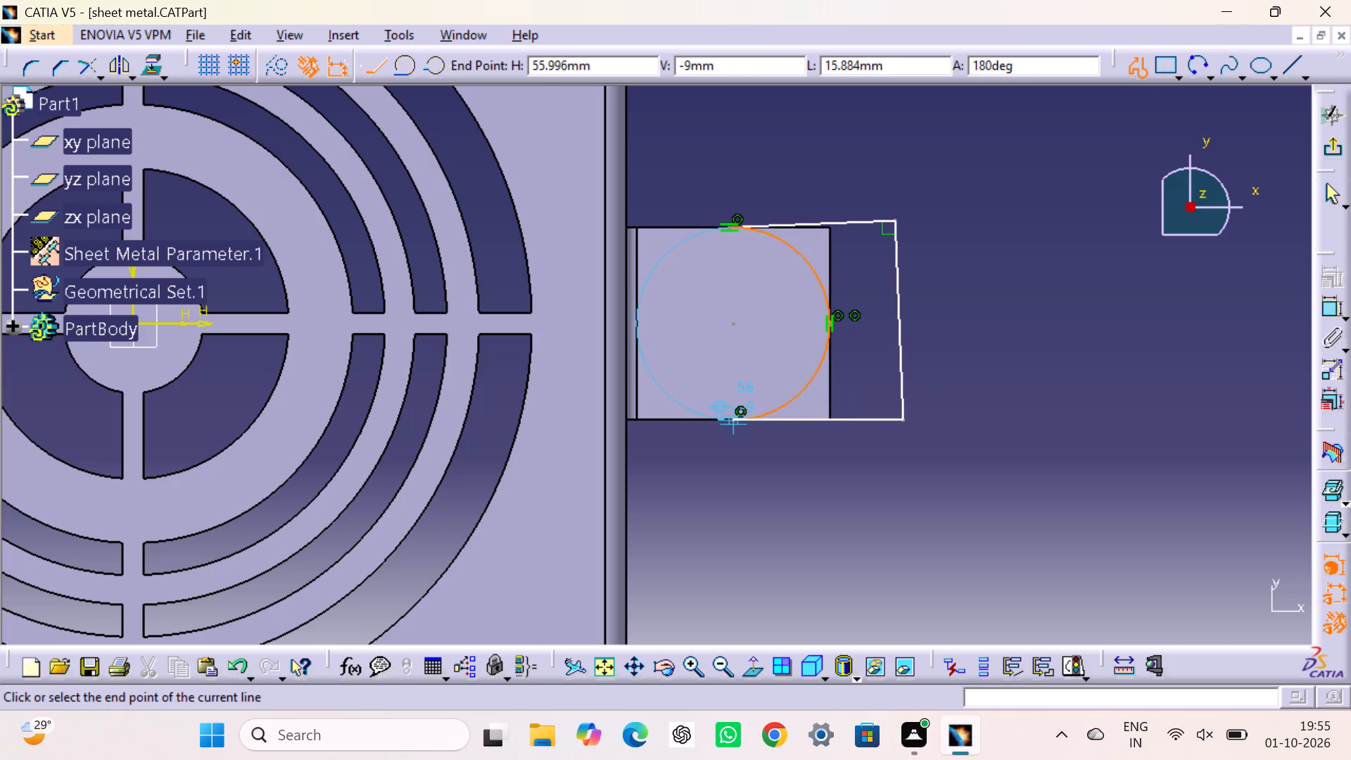
click(734, 420)
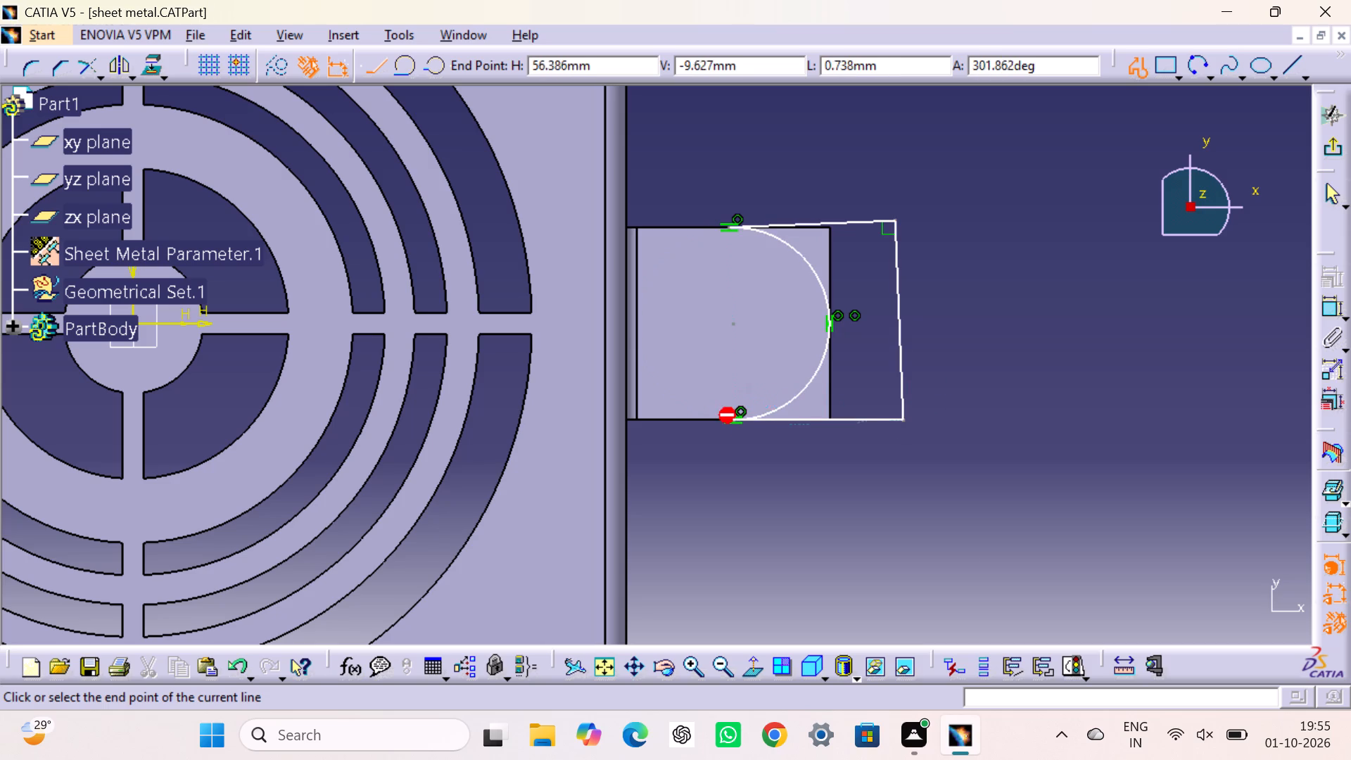
key(Escape)
key(Escape)
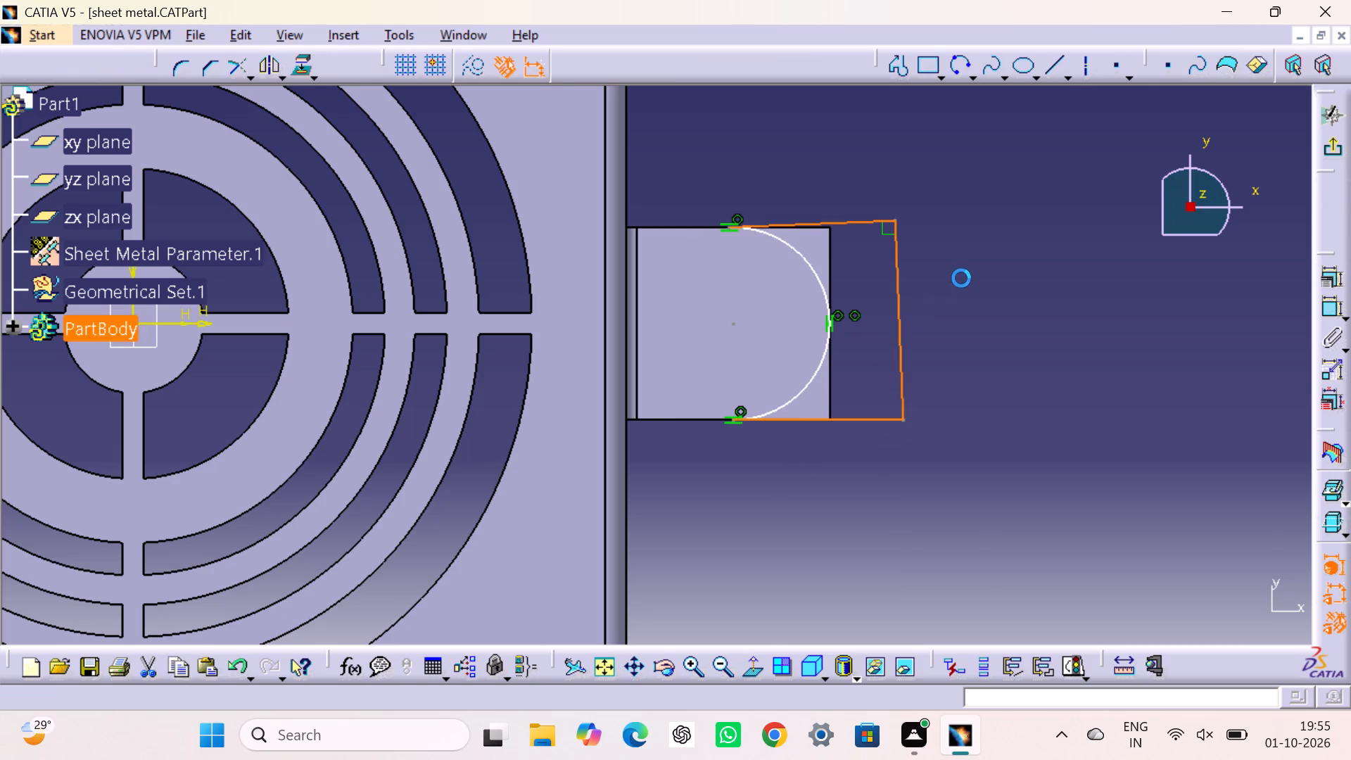
Constrain the profile's upper line to be horizontal.
click(837, 222)
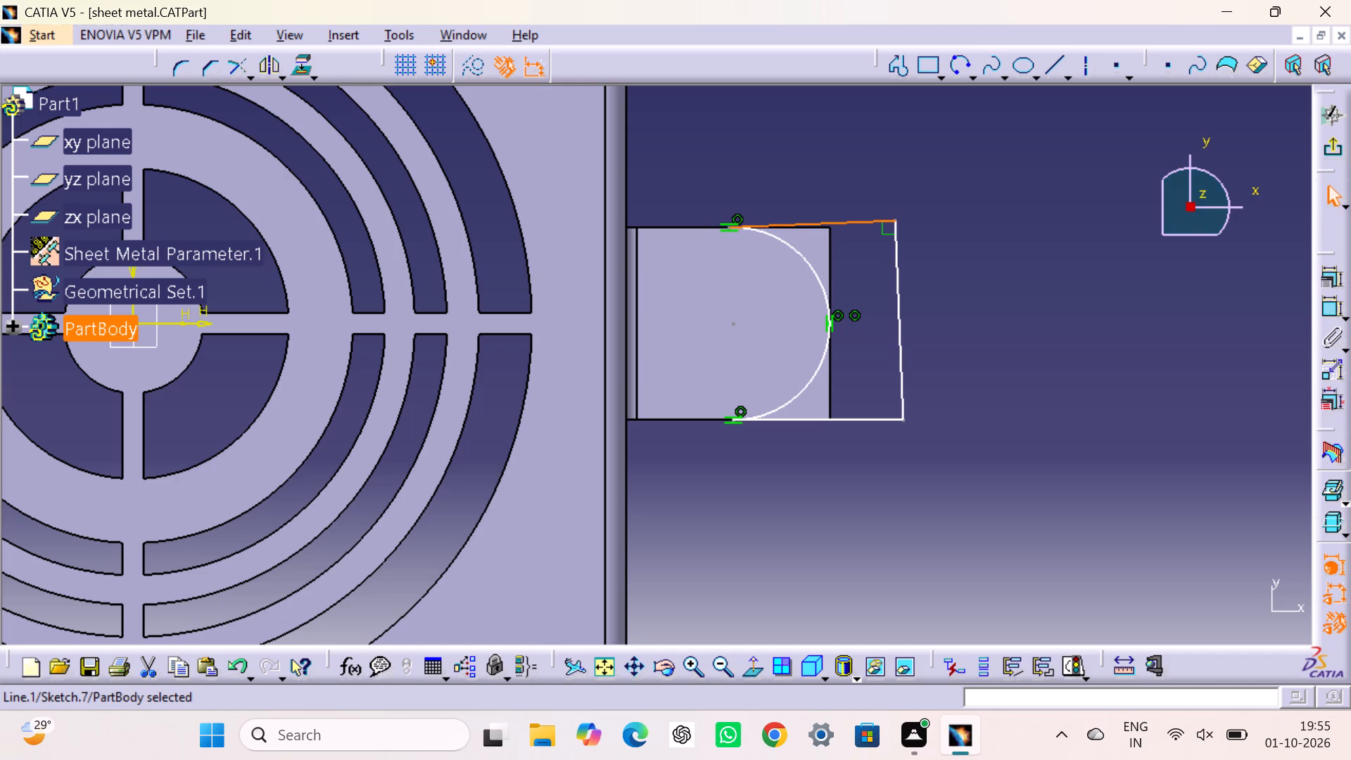
click(1328, 275)
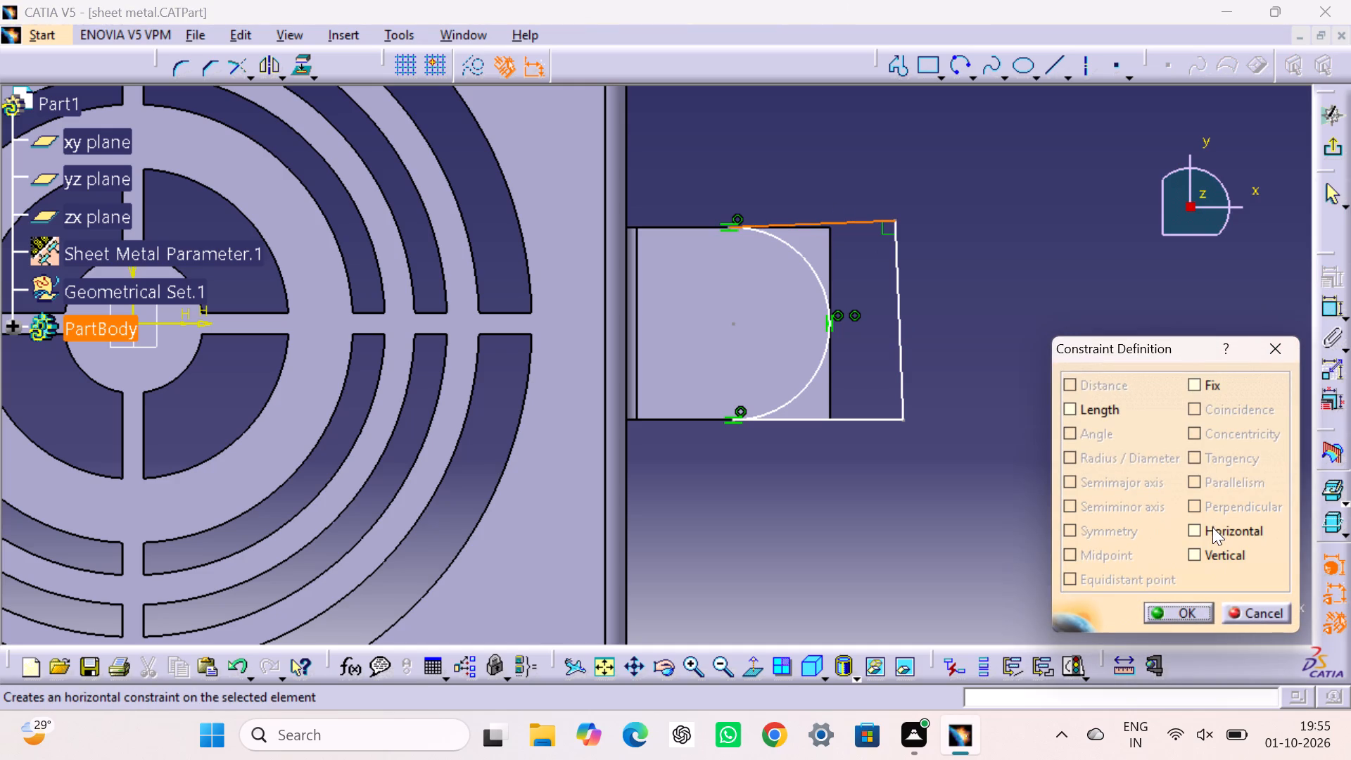
click(1212, 527)
drag(1188, 616, 1185, 610)
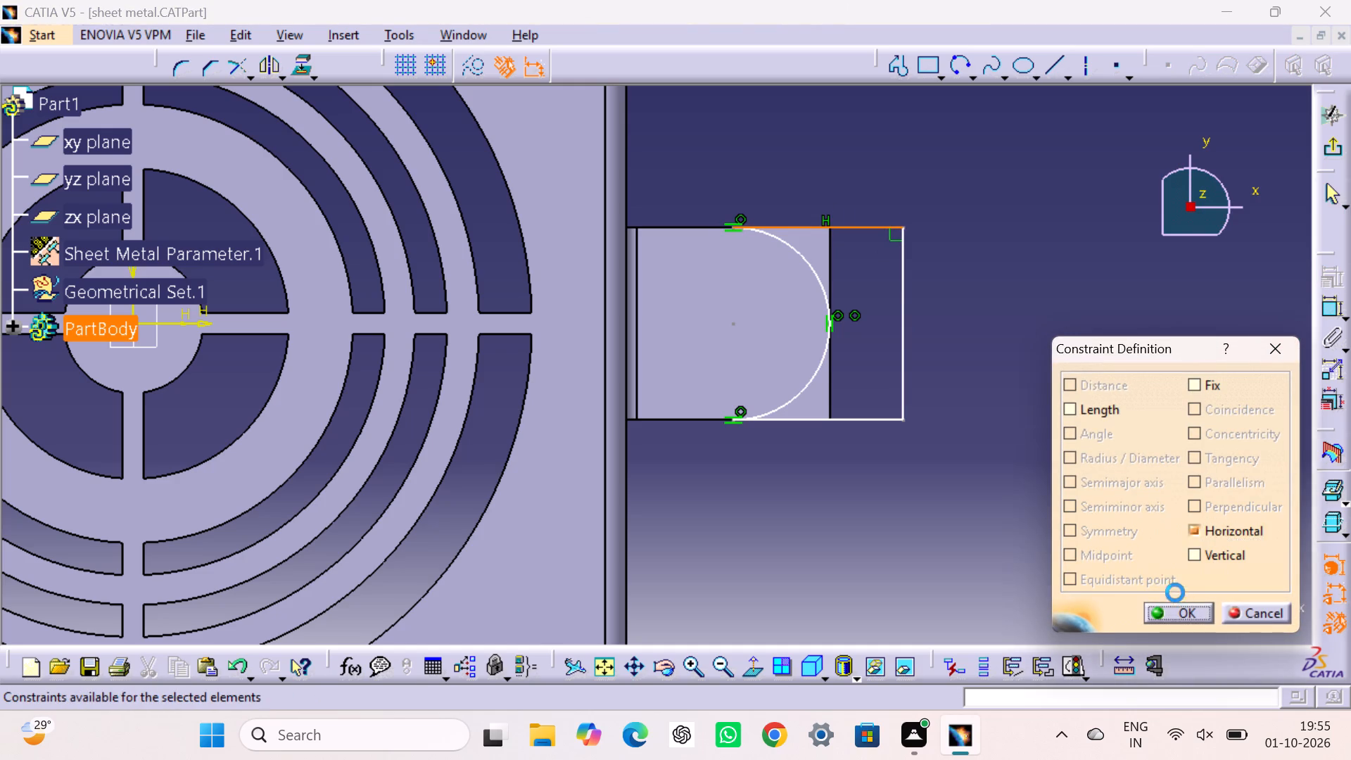
click(1051, 291)
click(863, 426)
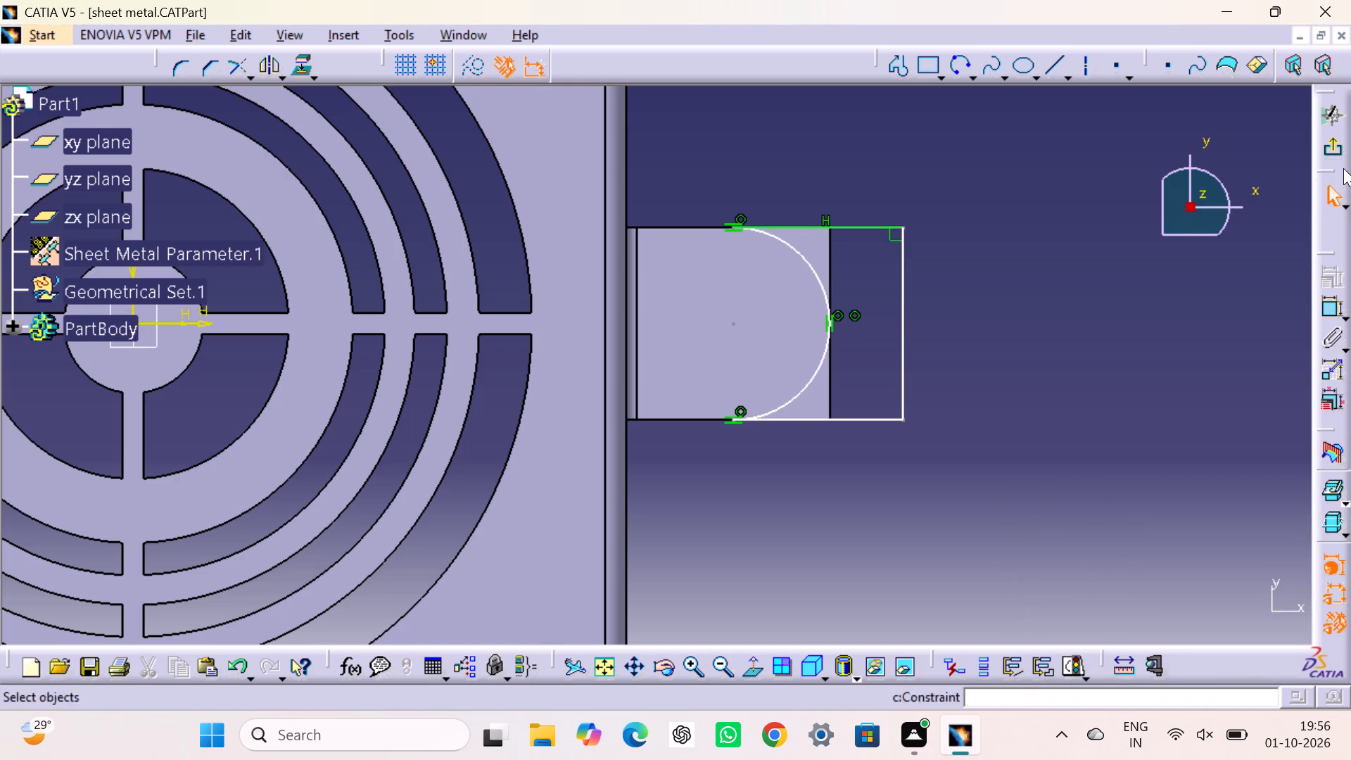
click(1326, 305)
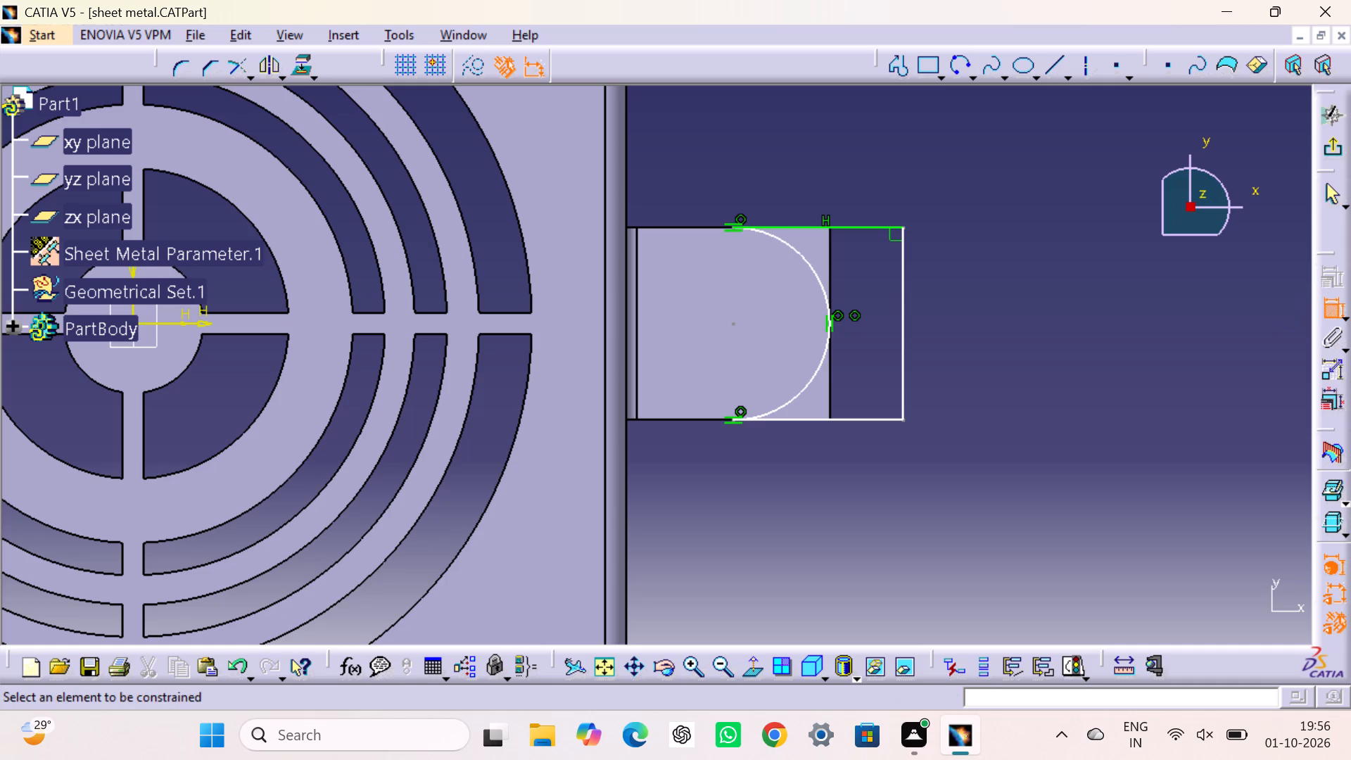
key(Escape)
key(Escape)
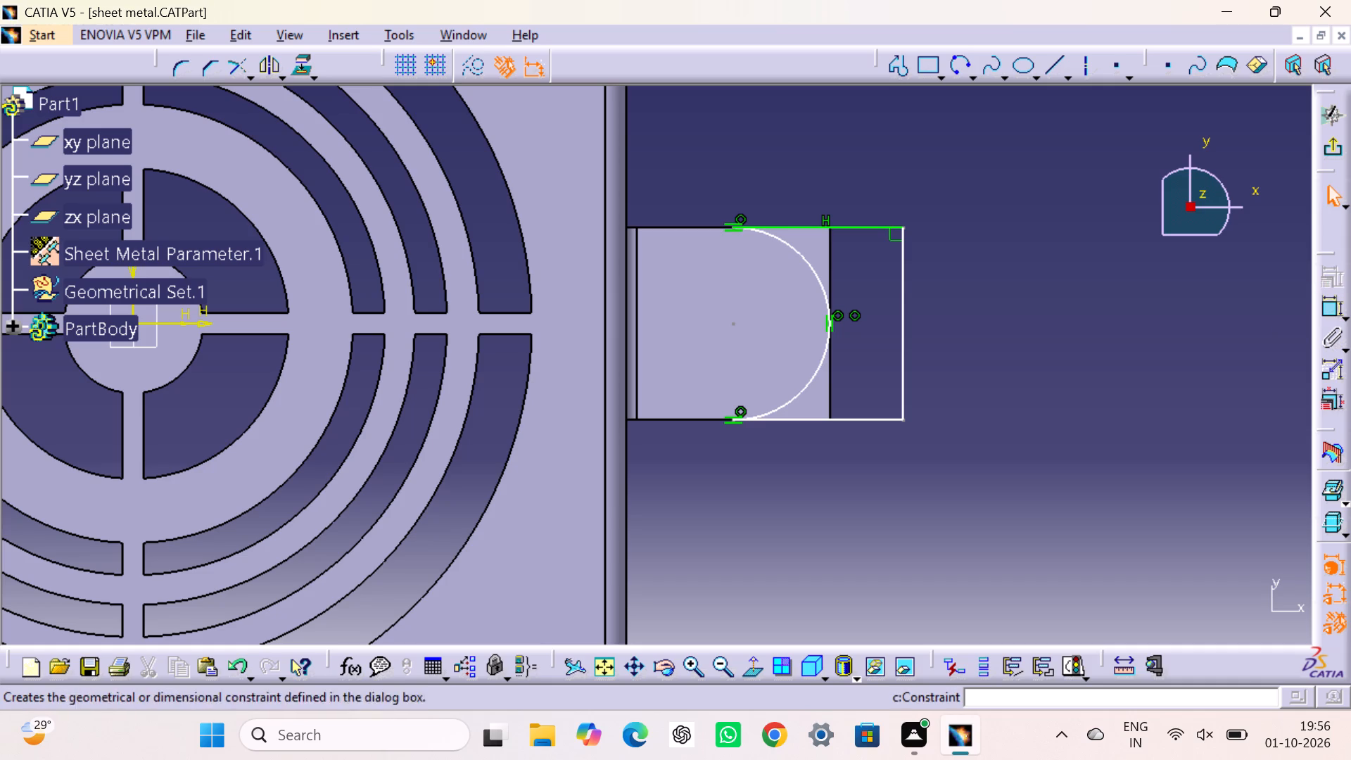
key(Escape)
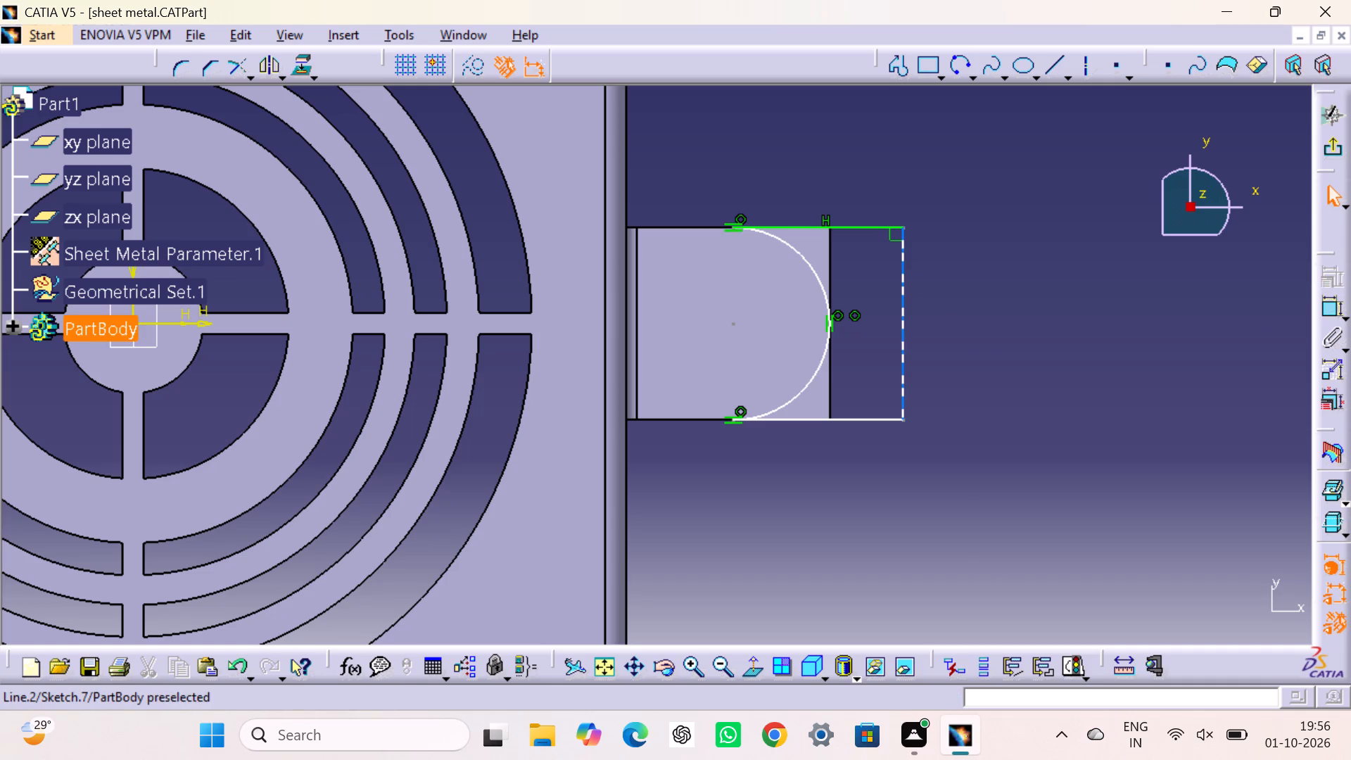
Constrain the profile's outer line, beyond the flange's end, to be vertical.
click(906, 289)
click(1326, 277)
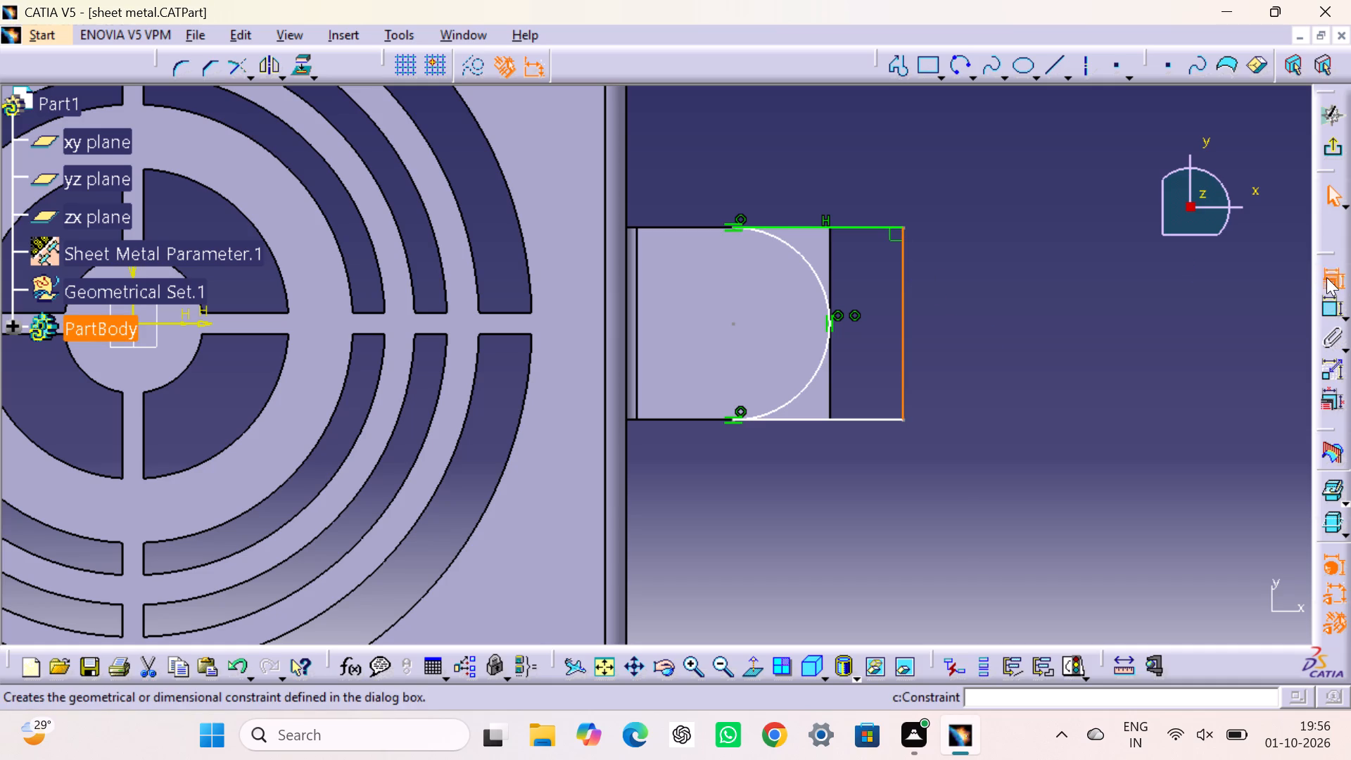
click(1228, 552)
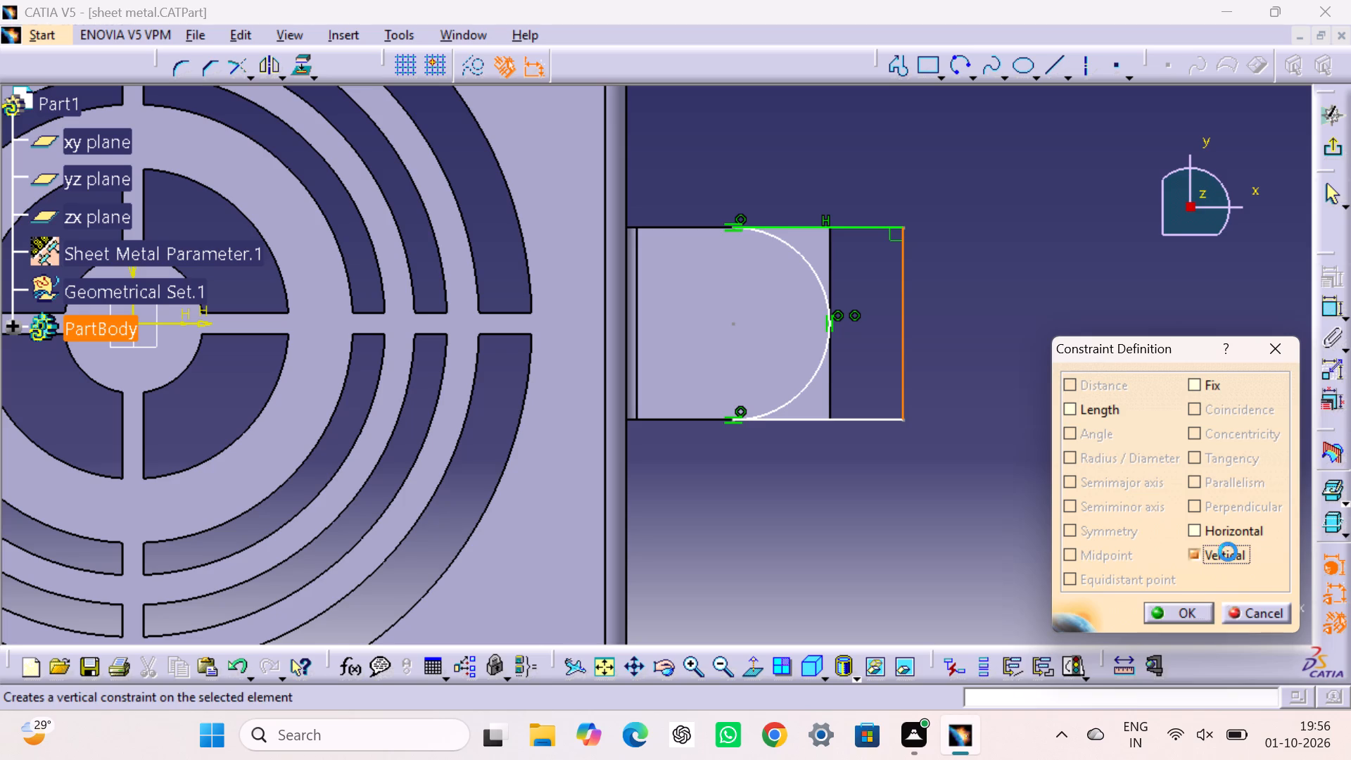
click(1193, 599)
click(1195, 618)
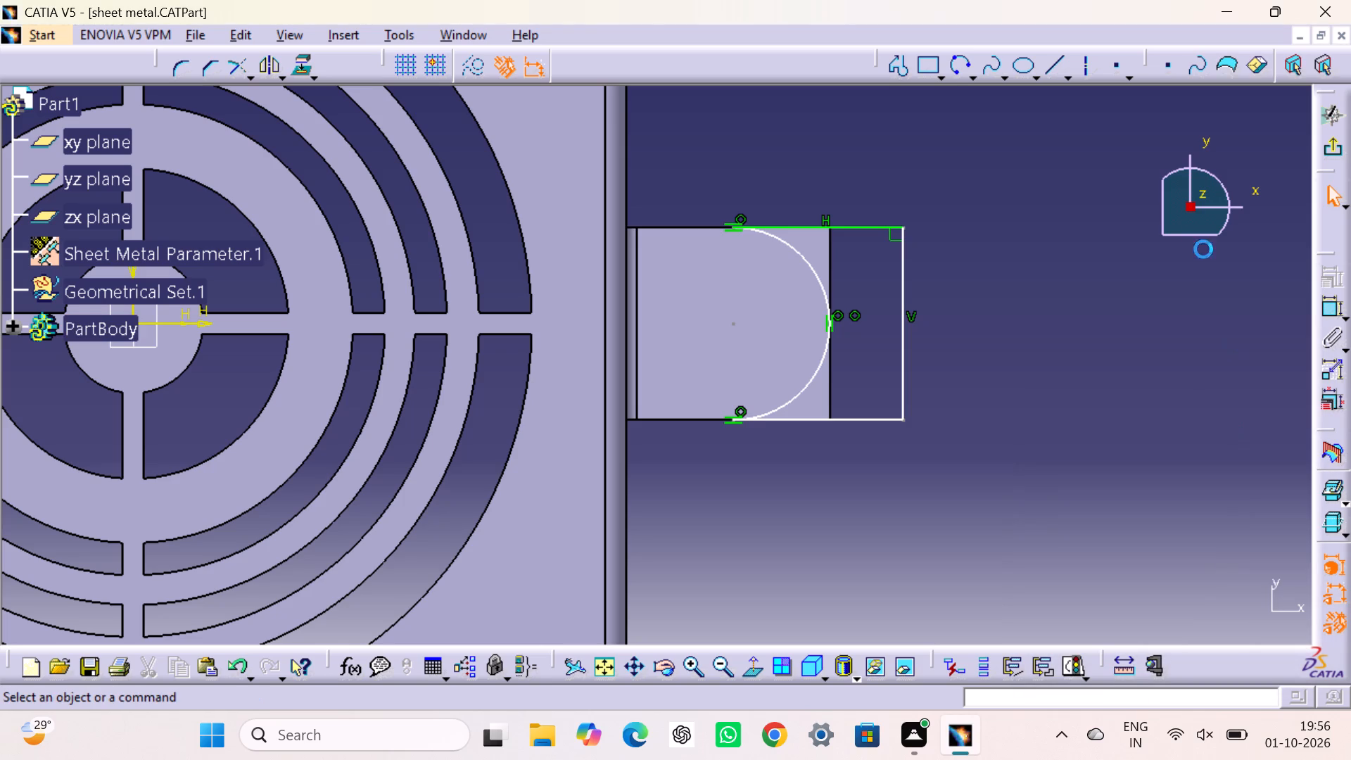
click(1198, 239)
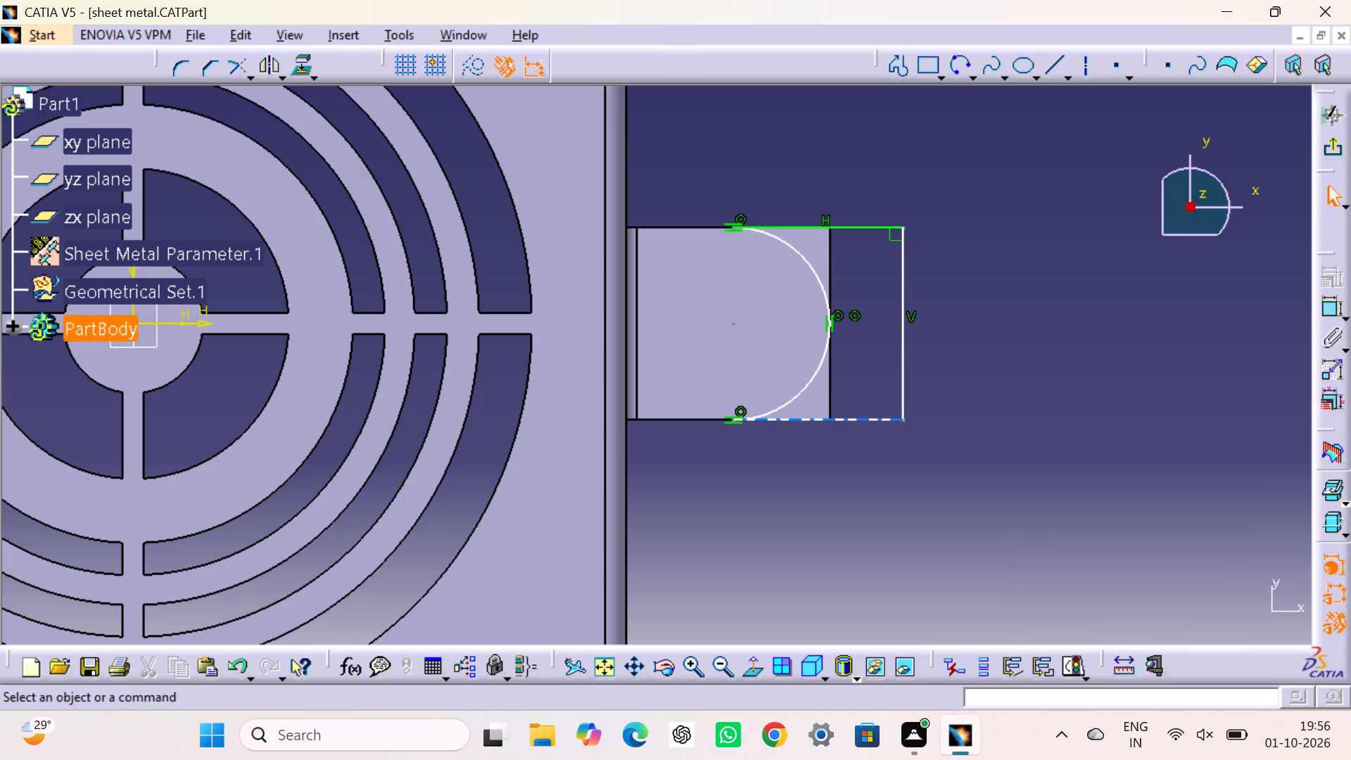
Constrain the profile's lower line to be horizontal.
click(850, 424)
click(1331, 280)
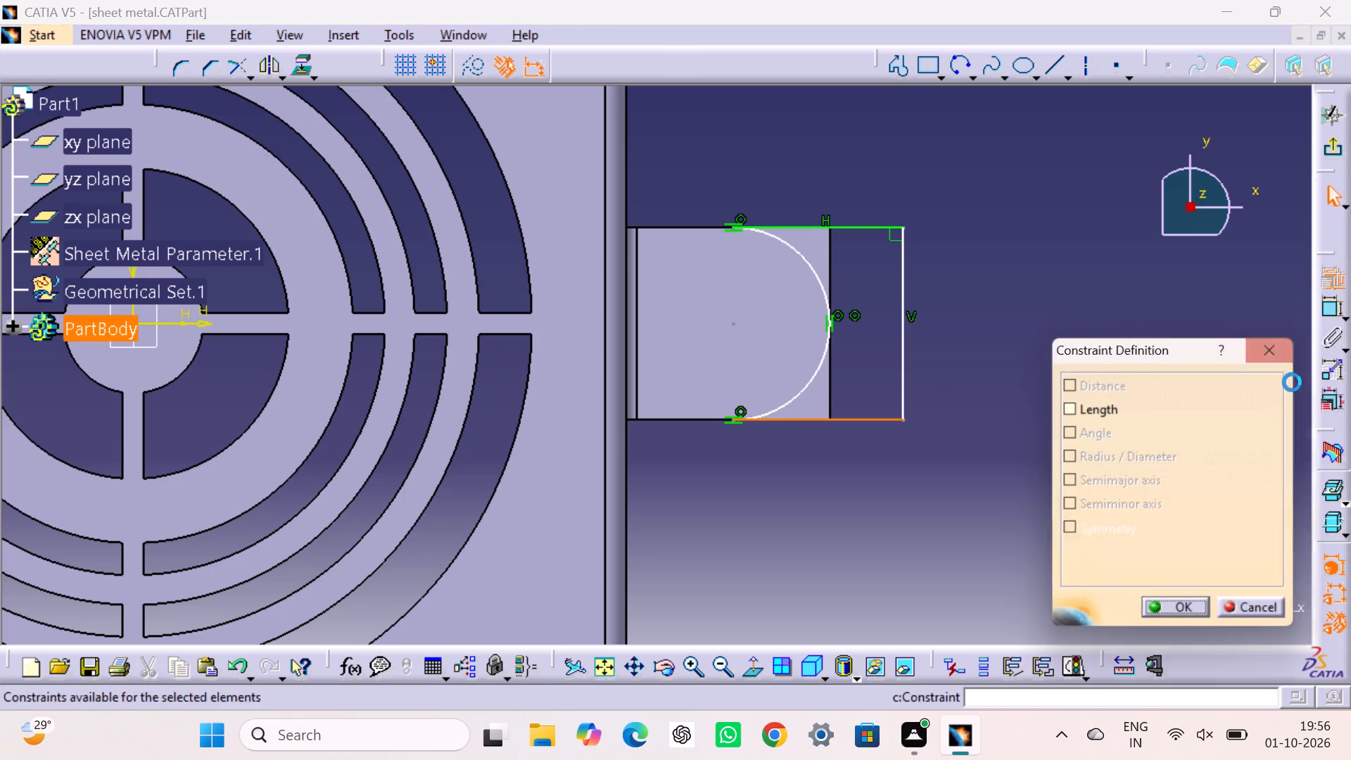
click(1207, 526)
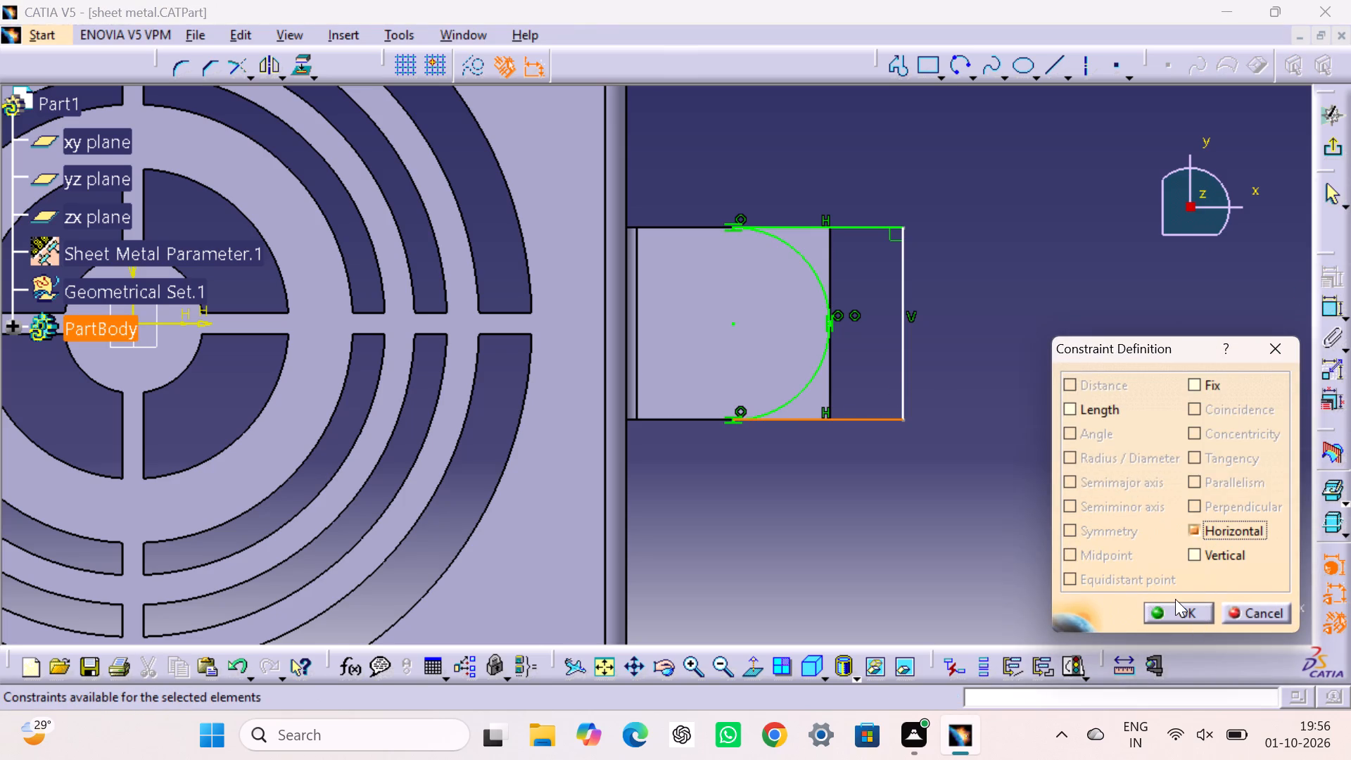
click(1175, 602)
click(1174, 607)
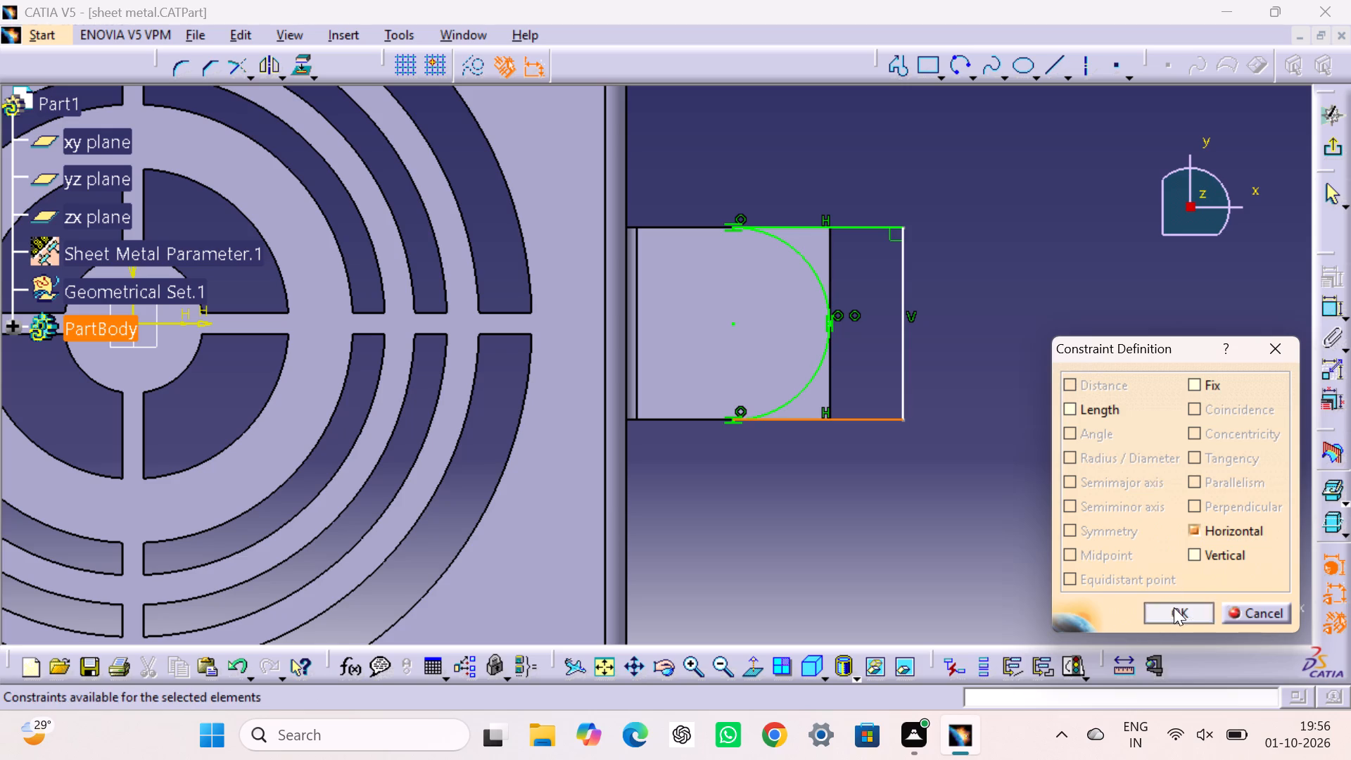
click(1118, 379)
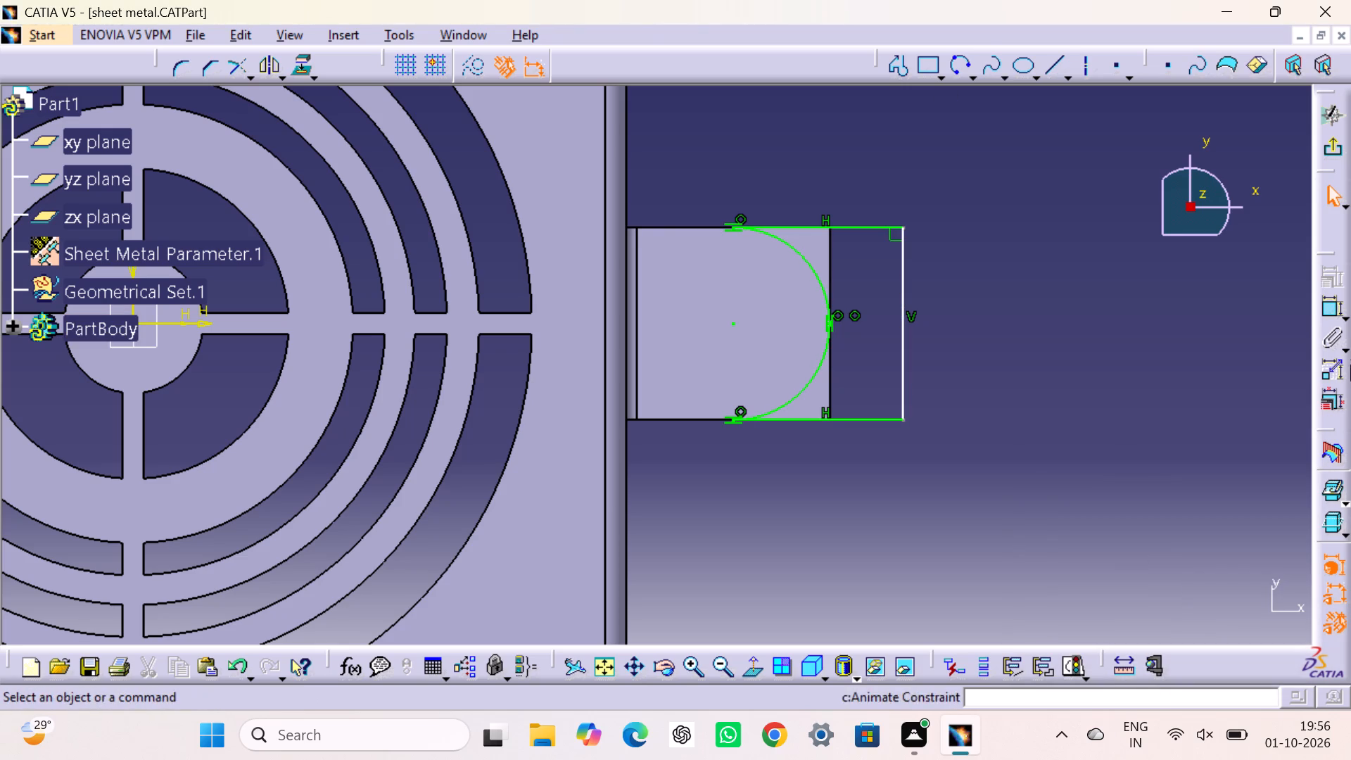
Dimension the arc's radius and set it to 10 mm.
click(1319, 310)
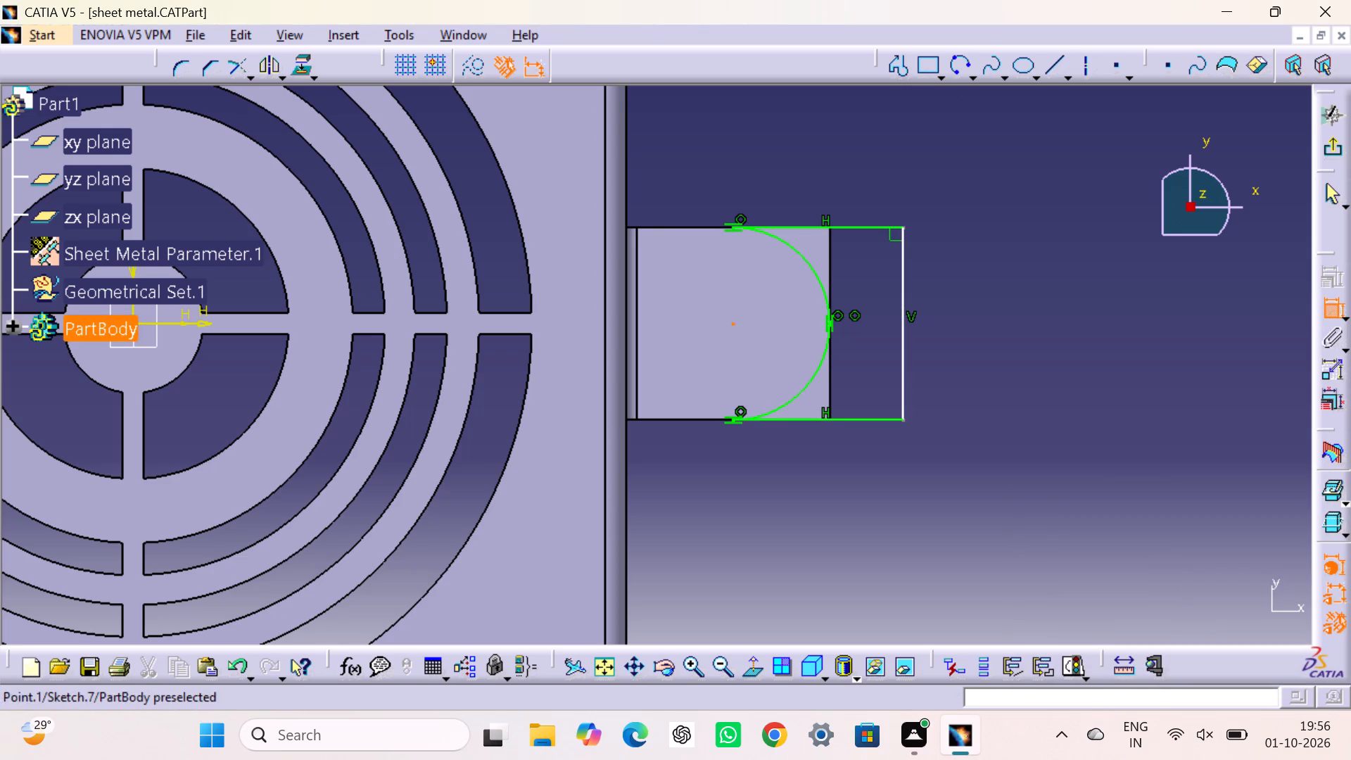
click(830, 341)
click(983, 366)
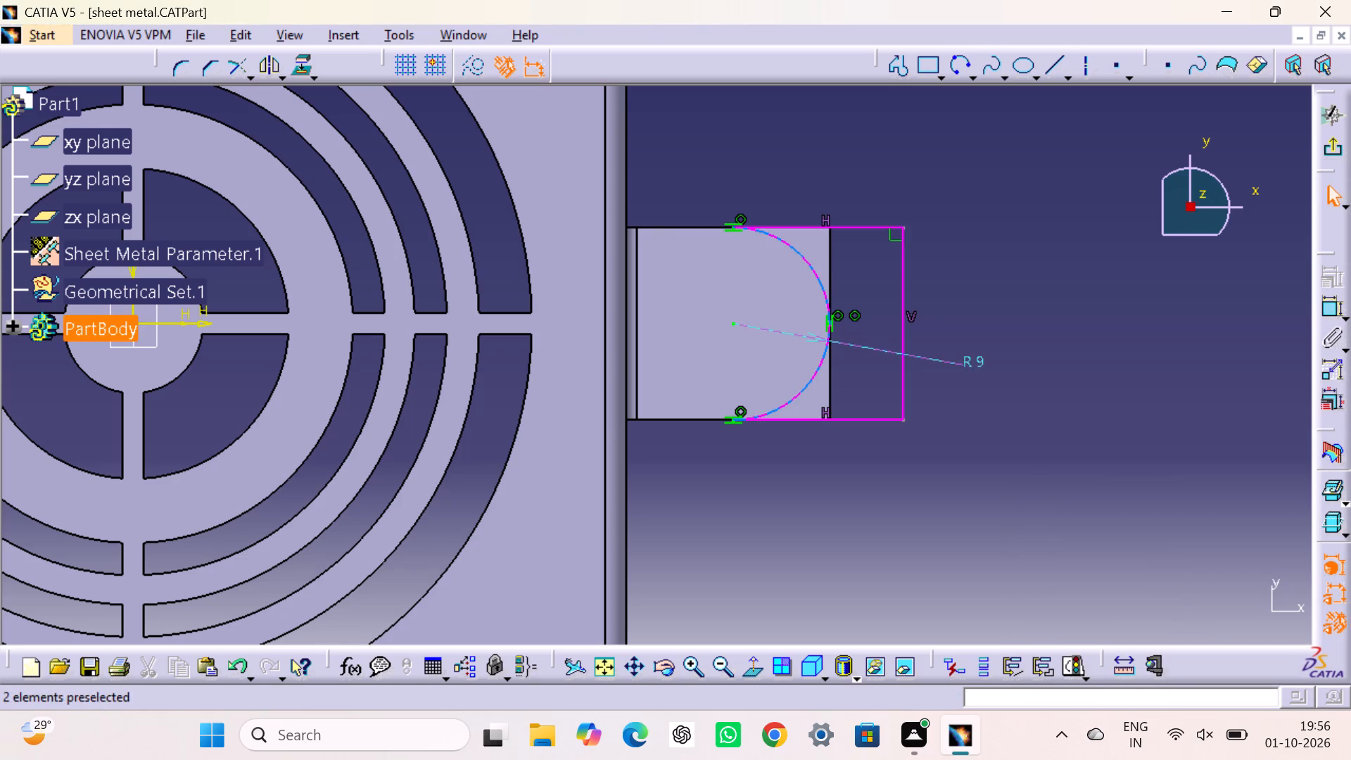
double_click(982, 357)
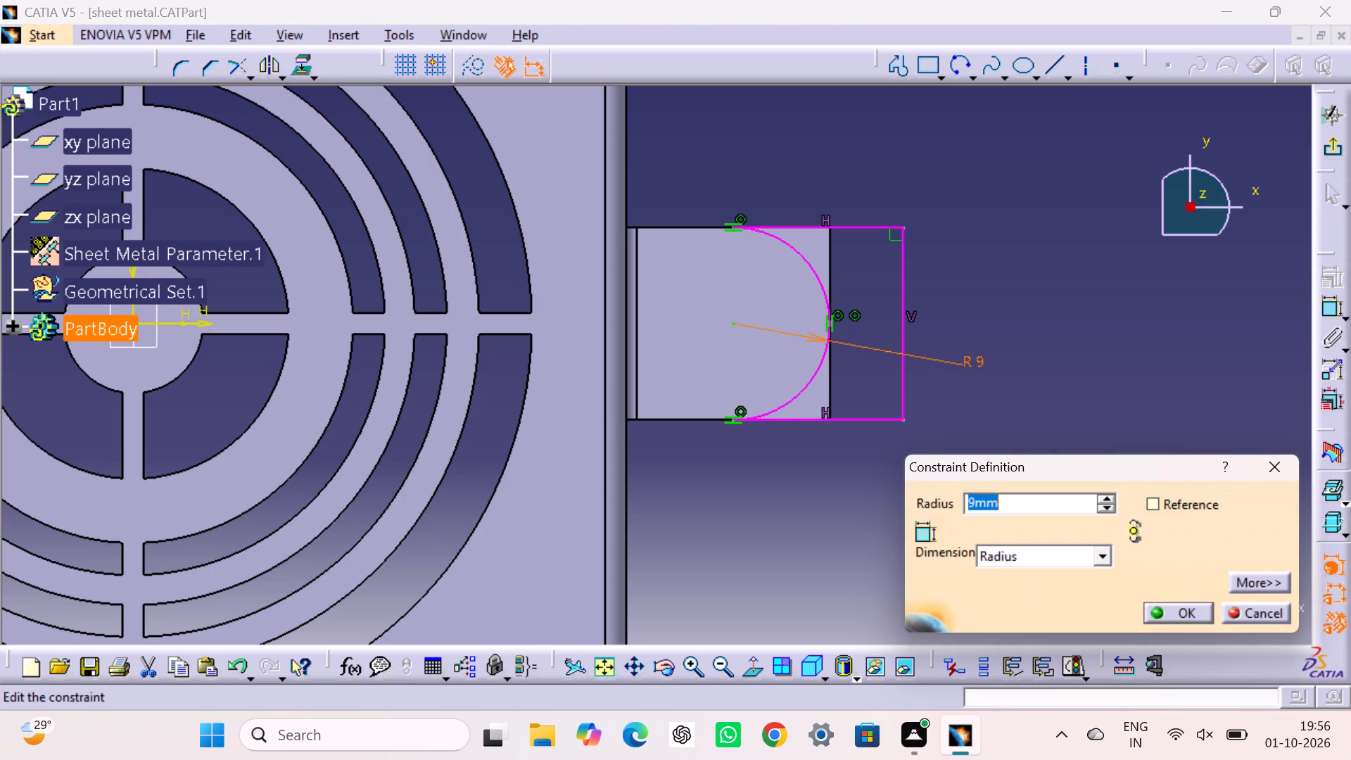
text(10)
key(Return)
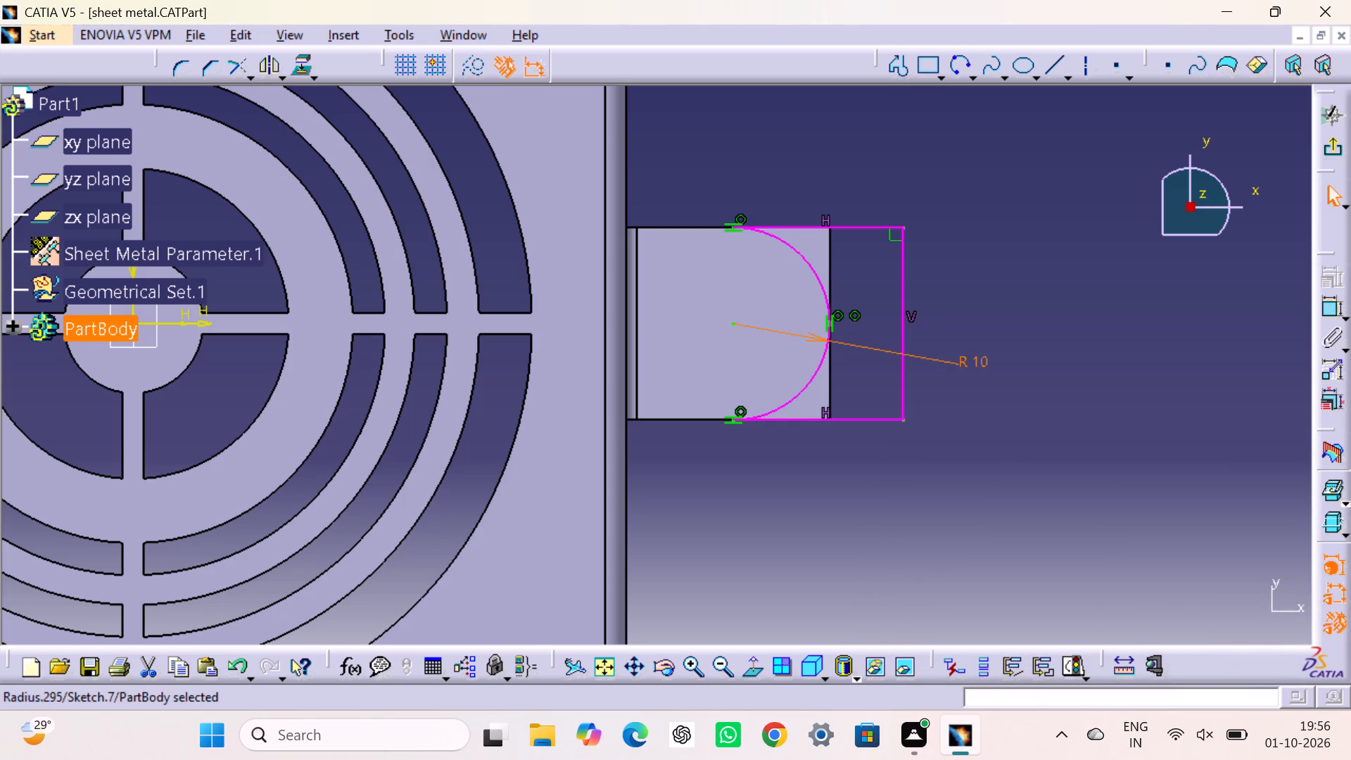
click(1083, 329)
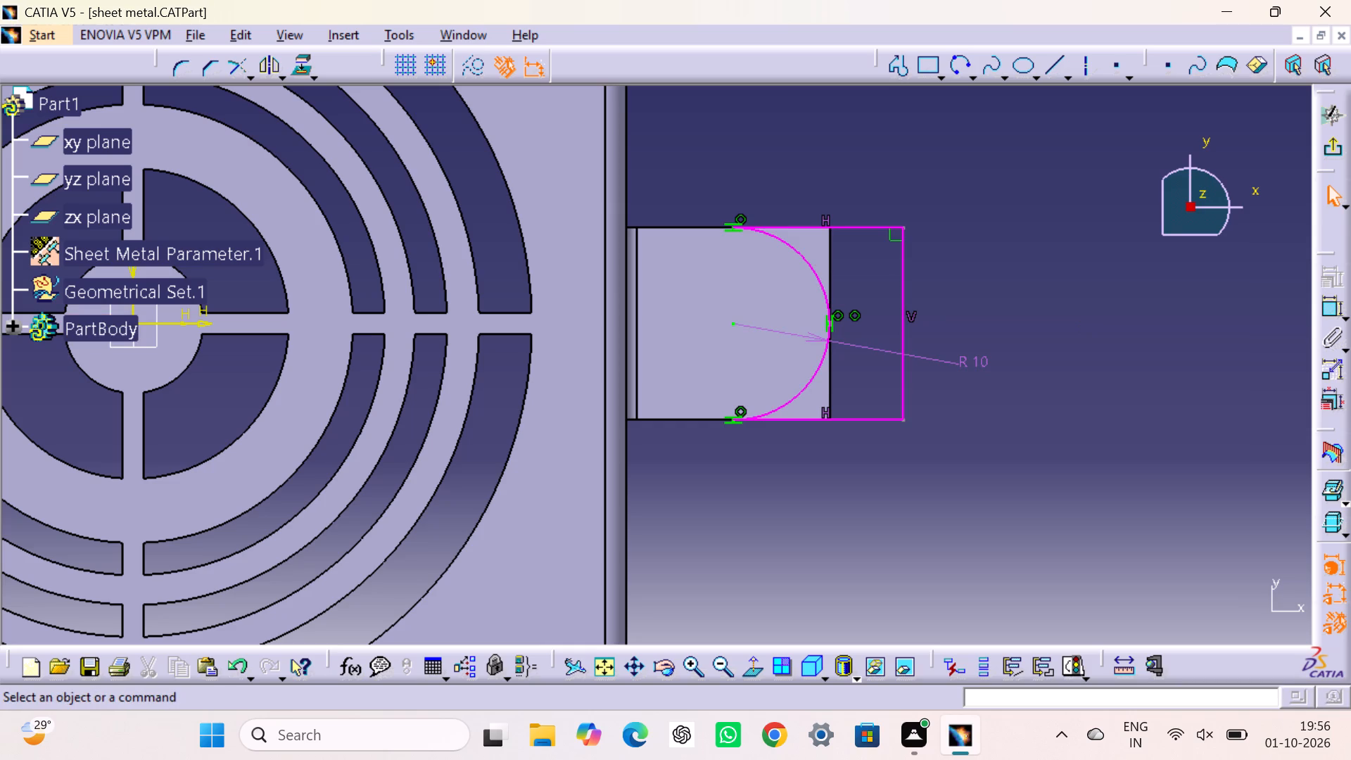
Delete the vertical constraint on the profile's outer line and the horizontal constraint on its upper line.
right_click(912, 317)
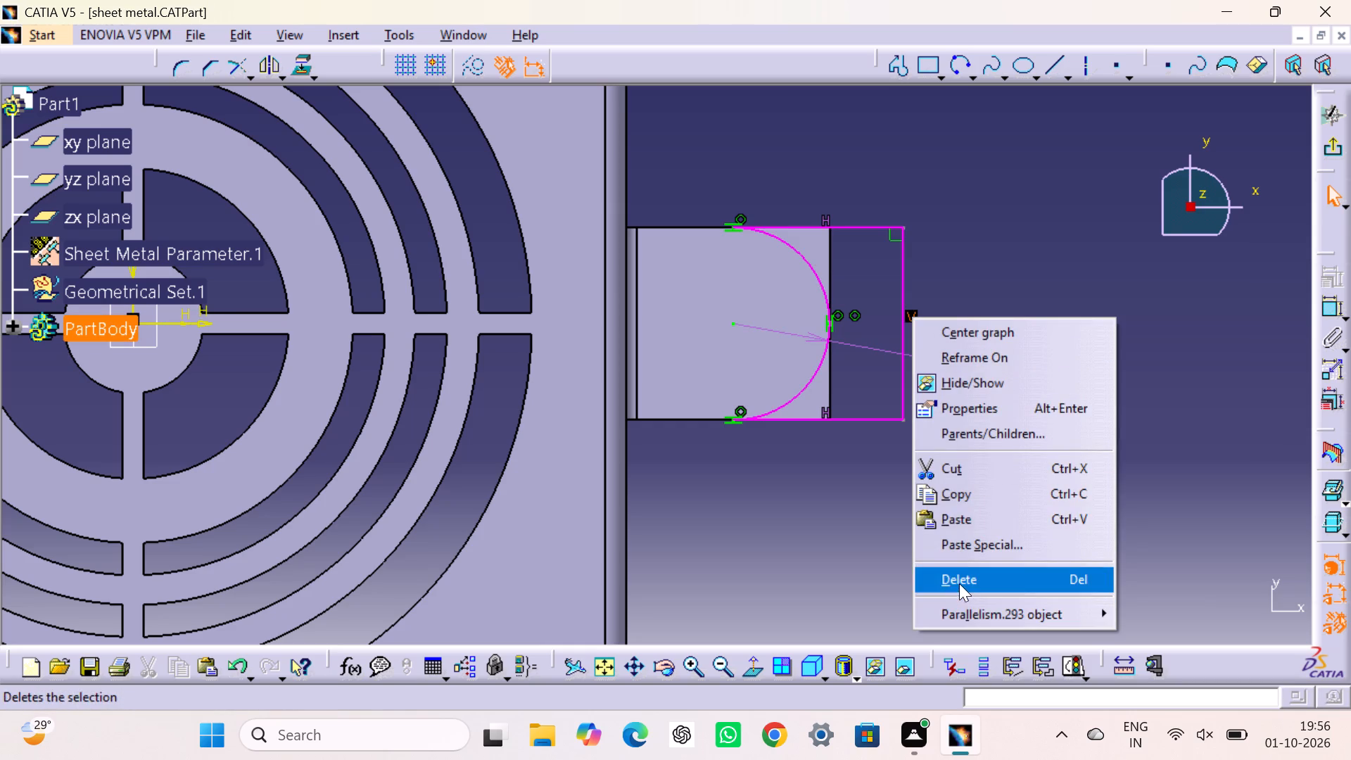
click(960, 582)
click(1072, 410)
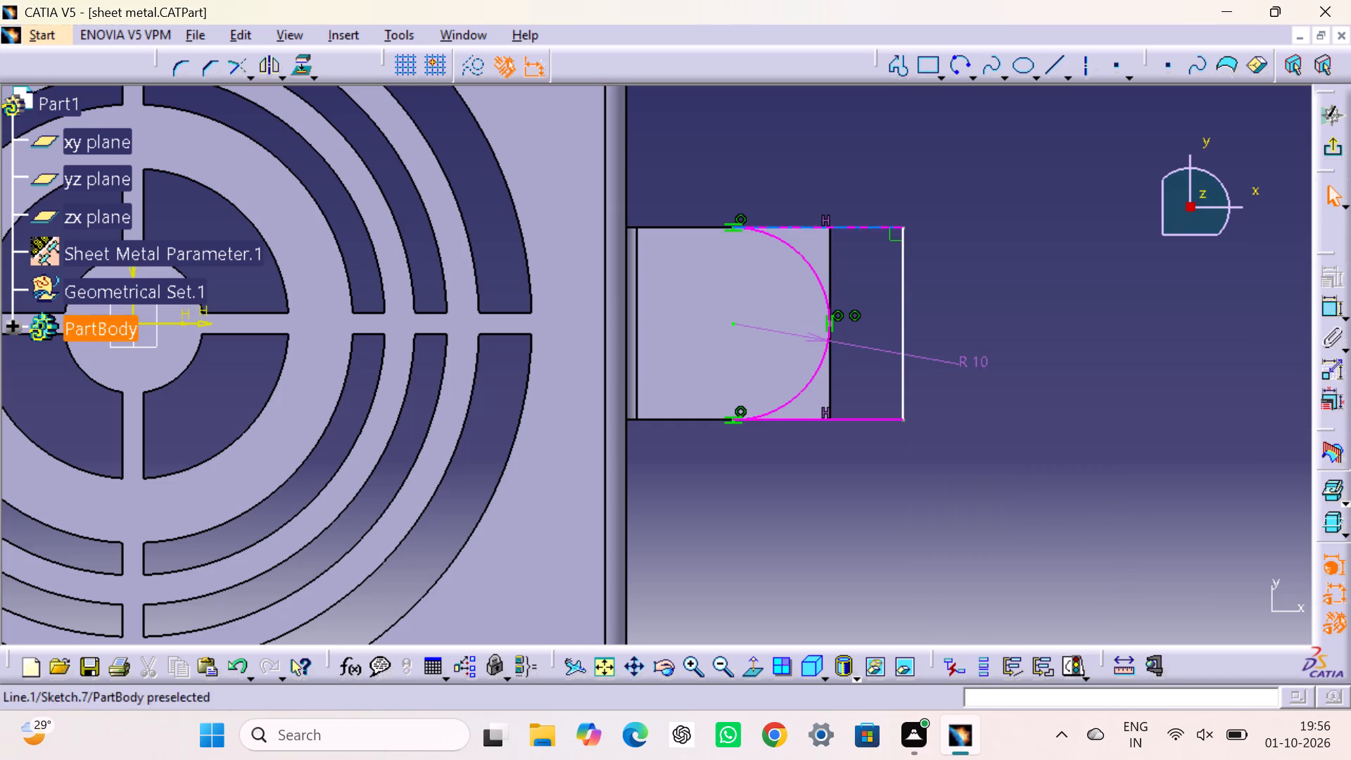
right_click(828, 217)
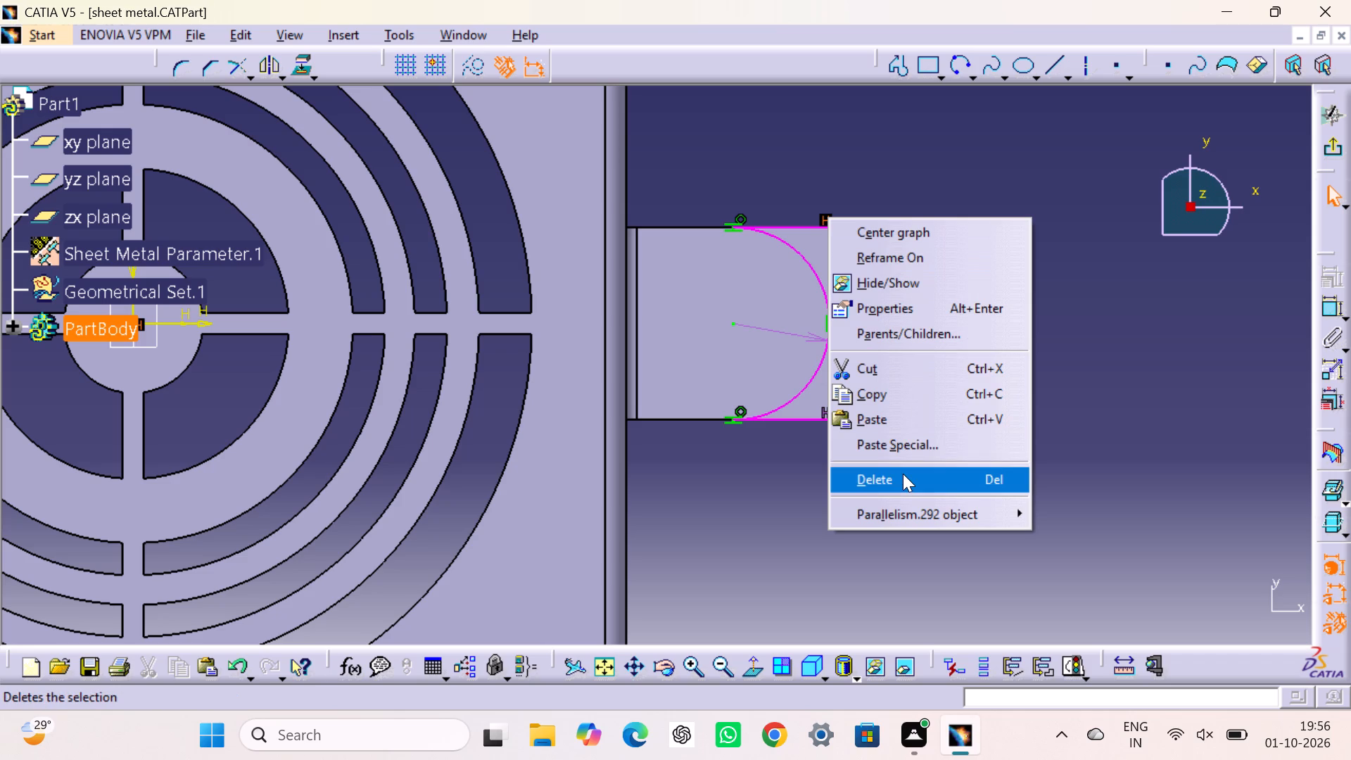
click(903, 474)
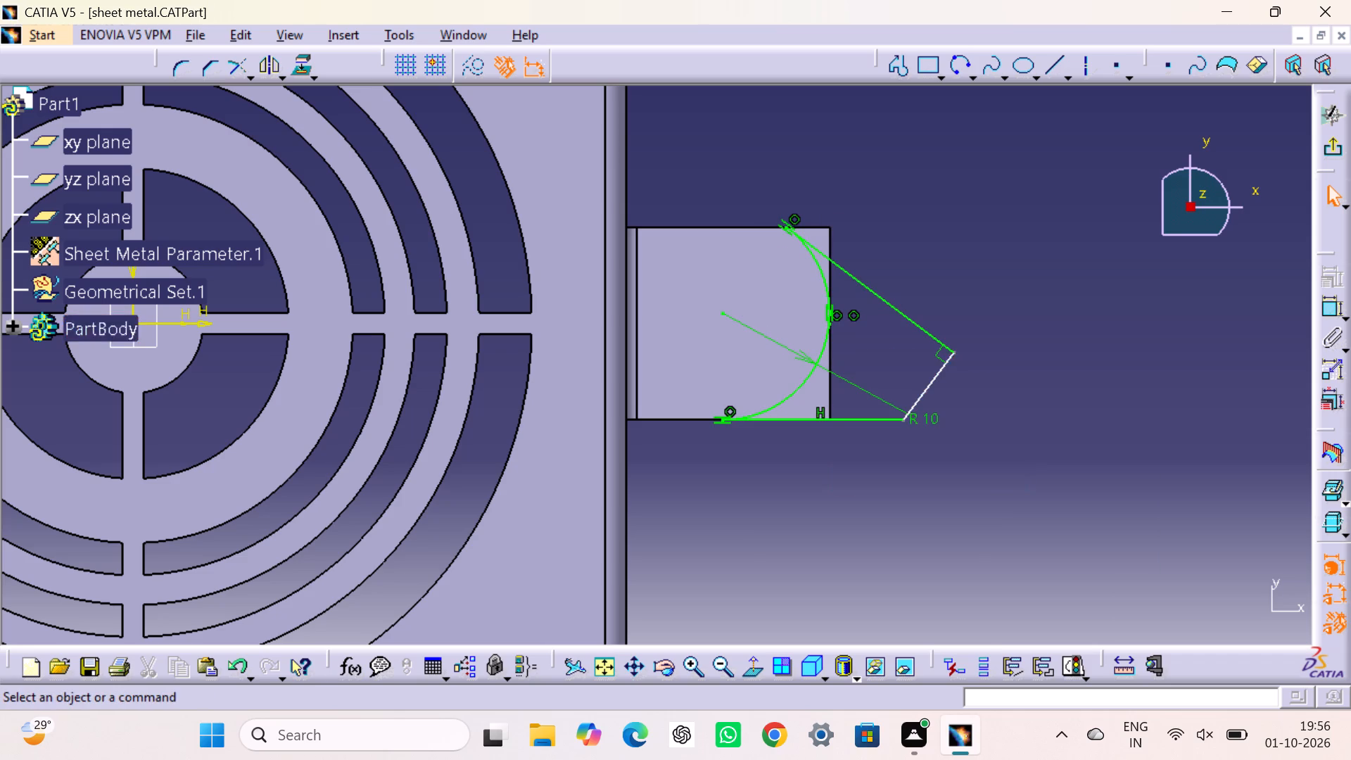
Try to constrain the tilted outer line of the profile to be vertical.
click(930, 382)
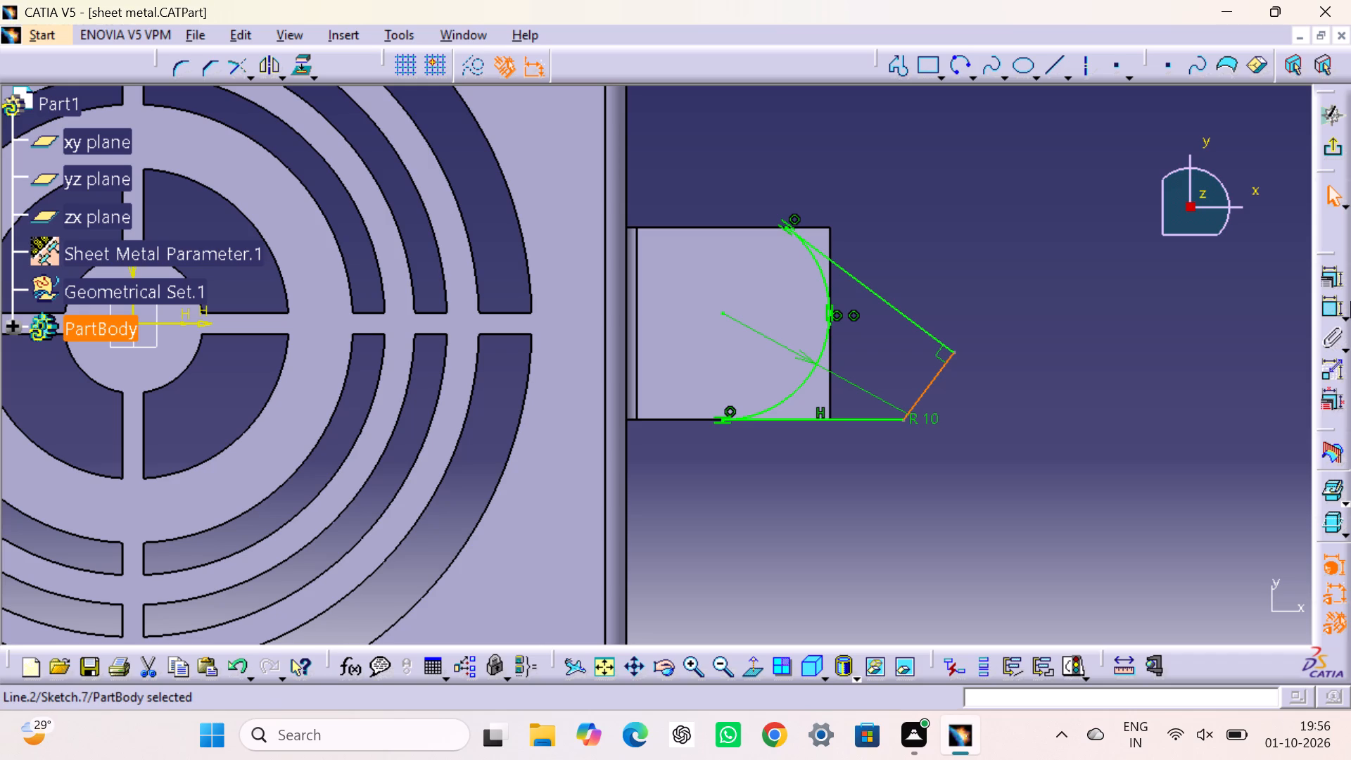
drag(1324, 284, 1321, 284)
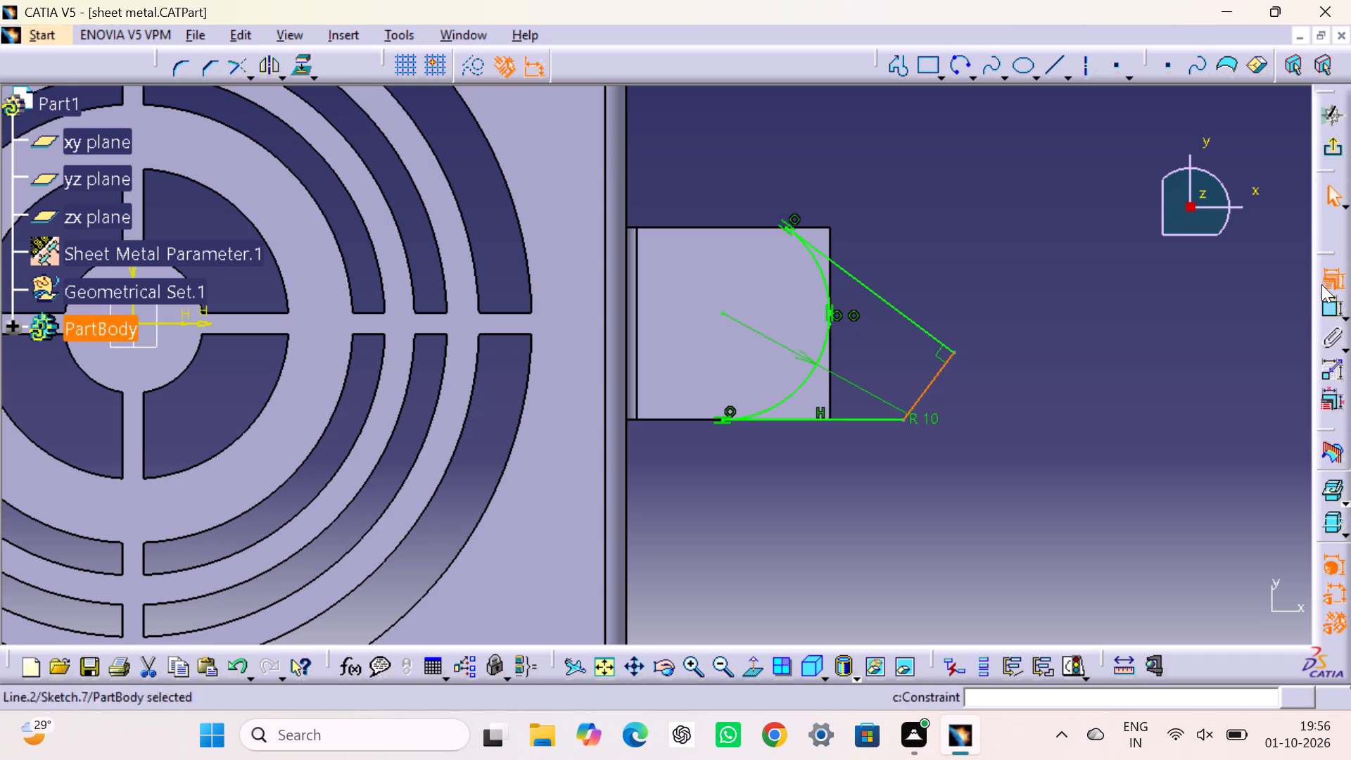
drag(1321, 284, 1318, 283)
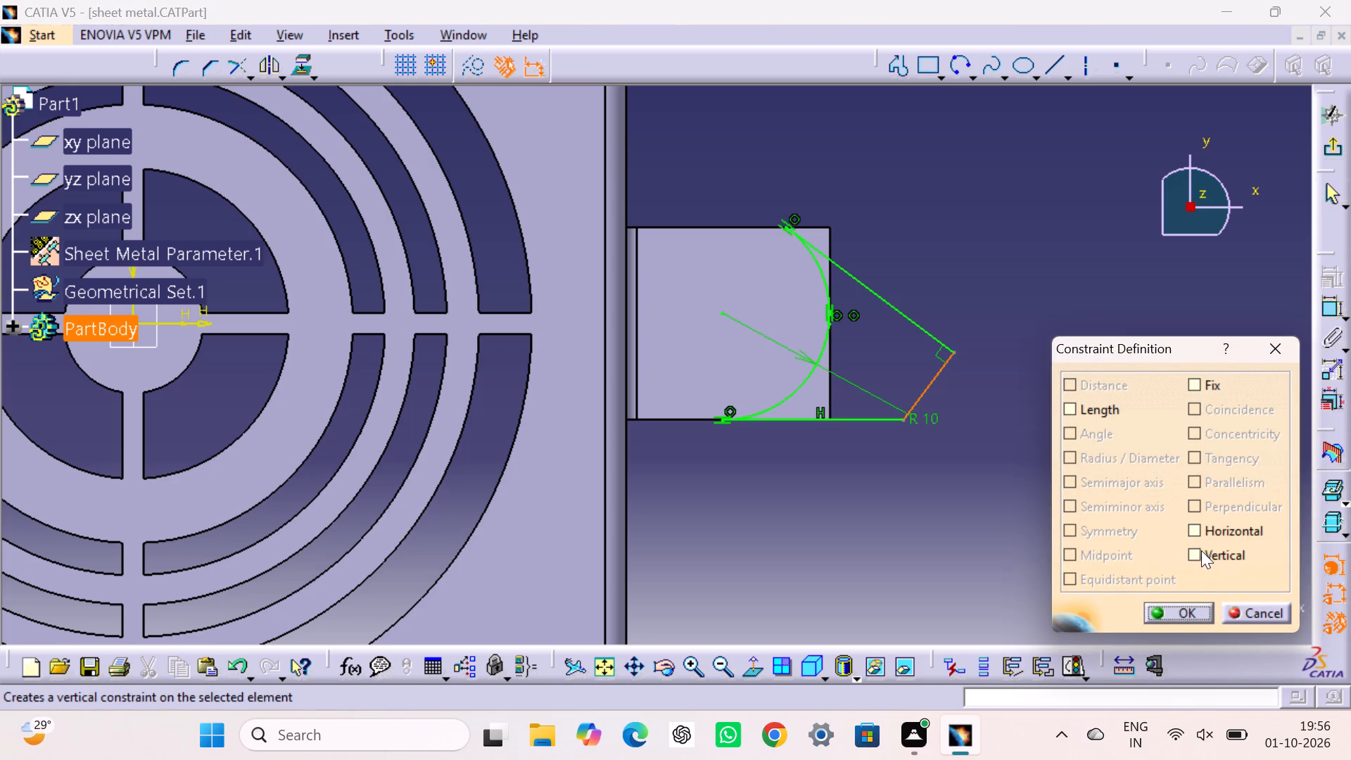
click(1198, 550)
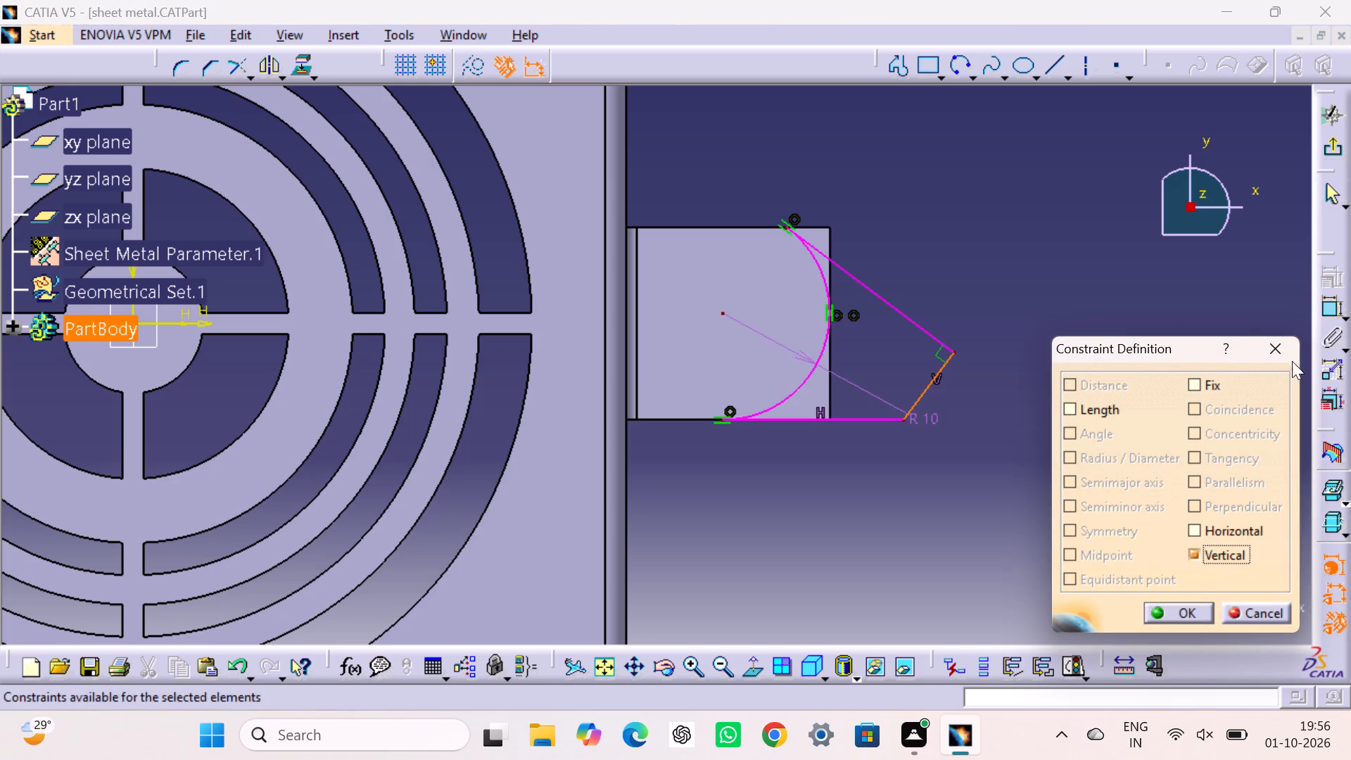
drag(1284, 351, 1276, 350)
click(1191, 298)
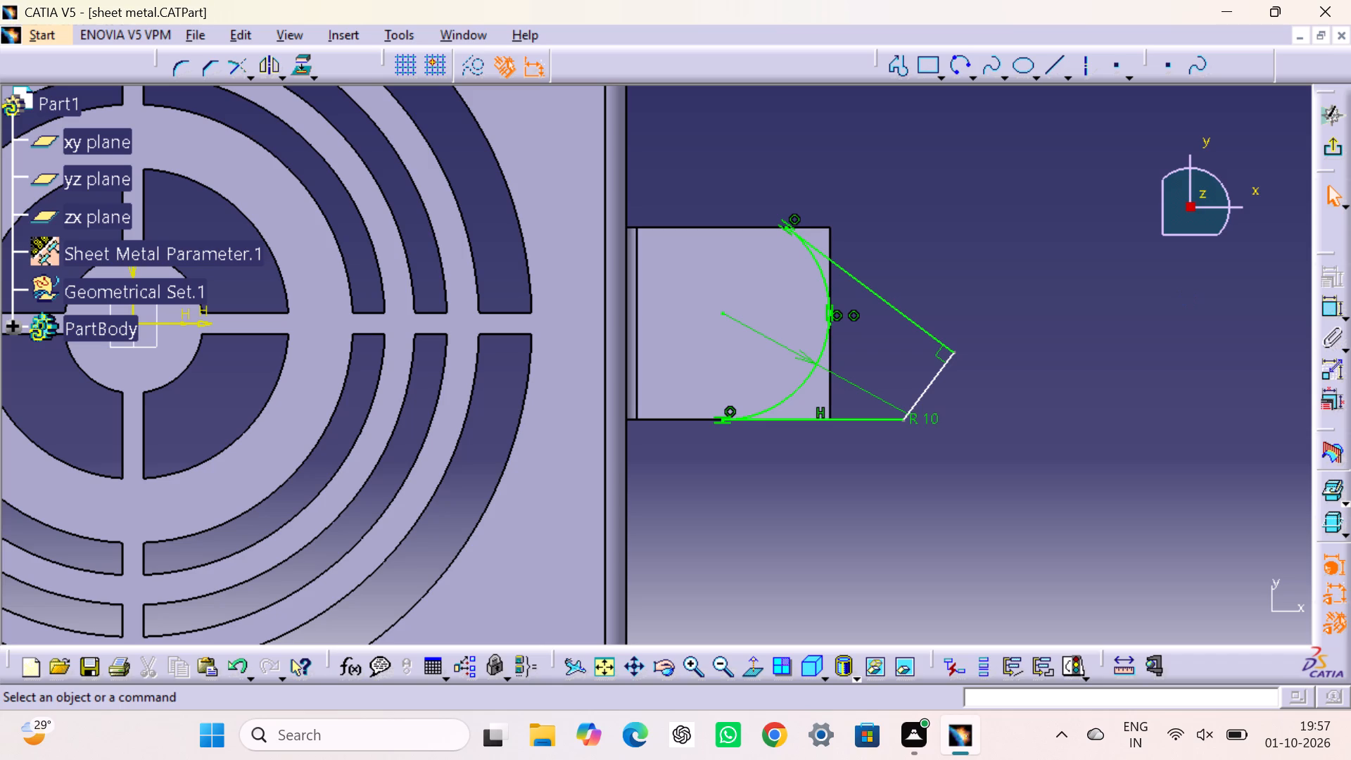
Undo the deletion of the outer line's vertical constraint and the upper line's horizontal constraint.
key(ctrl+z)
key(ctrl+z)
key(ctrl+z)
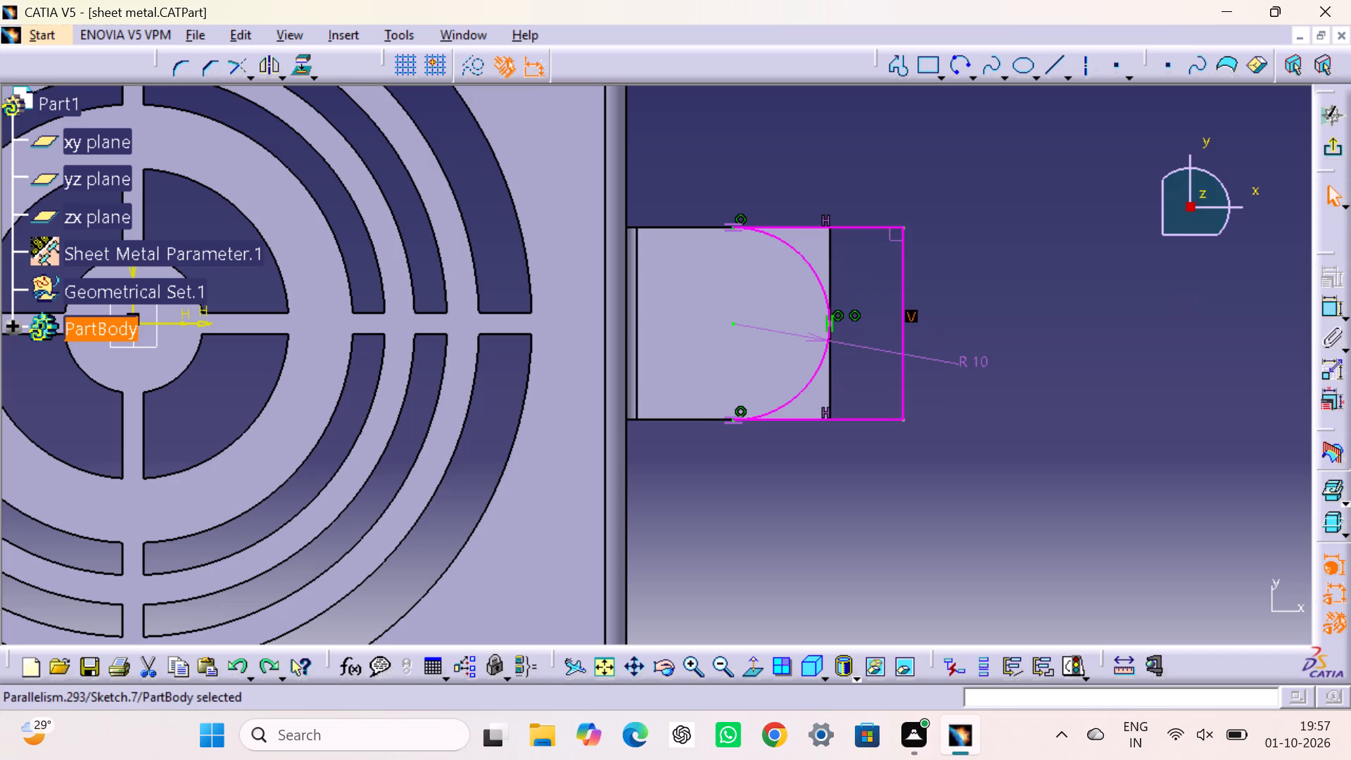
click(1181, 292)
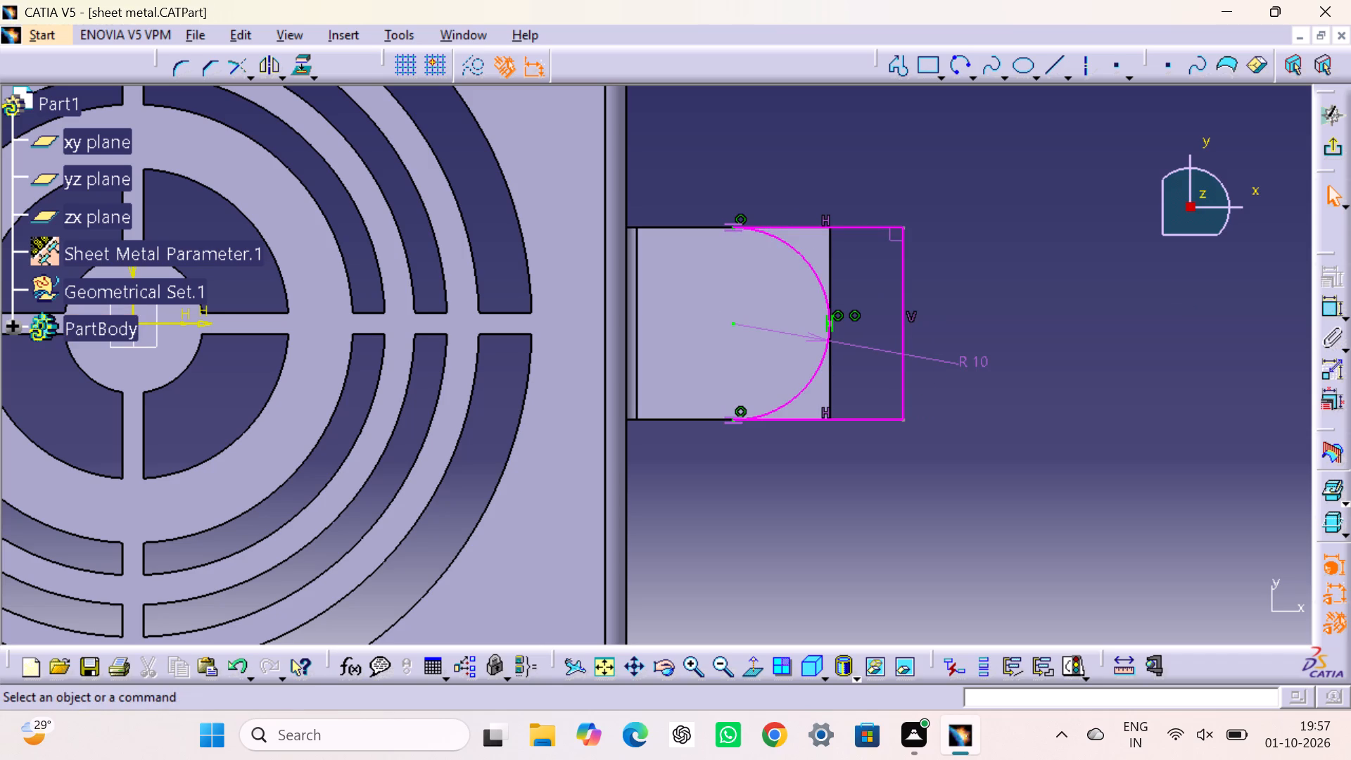
Delete the horizontal constraint on the profile's upper line.
right_click(826, 215)
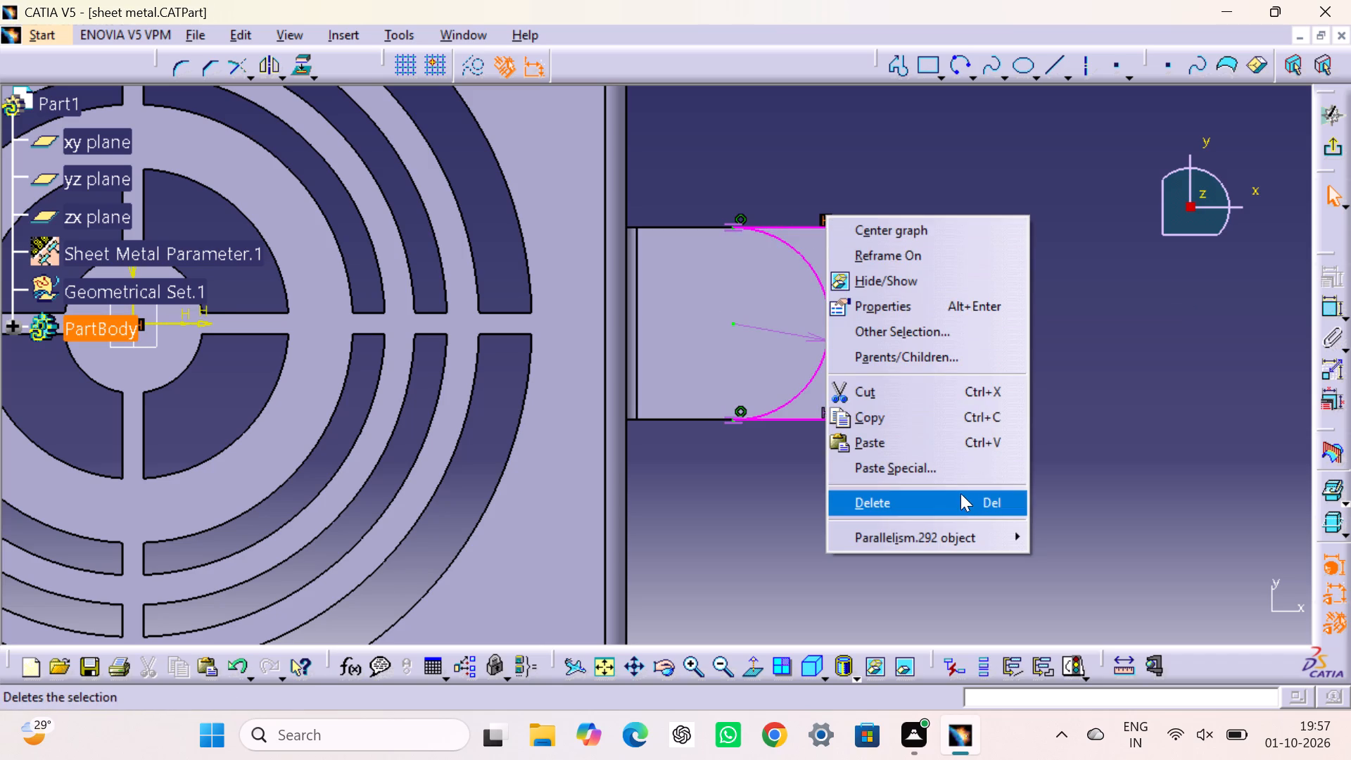
click(959, 498)
click(1126, 319)
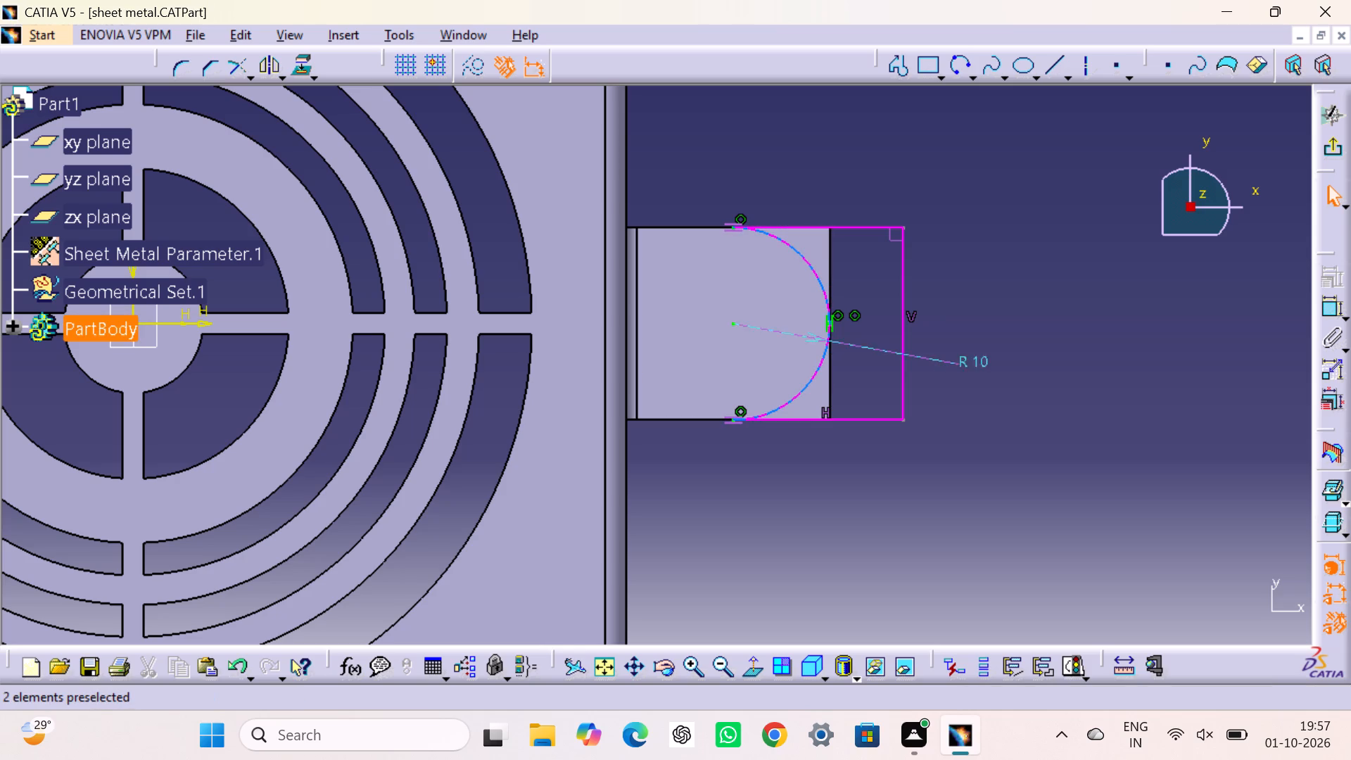
Delete the outer of the two coincidence constraints beside the arc's contact with the flange's end edge.
right_click(854, 315)
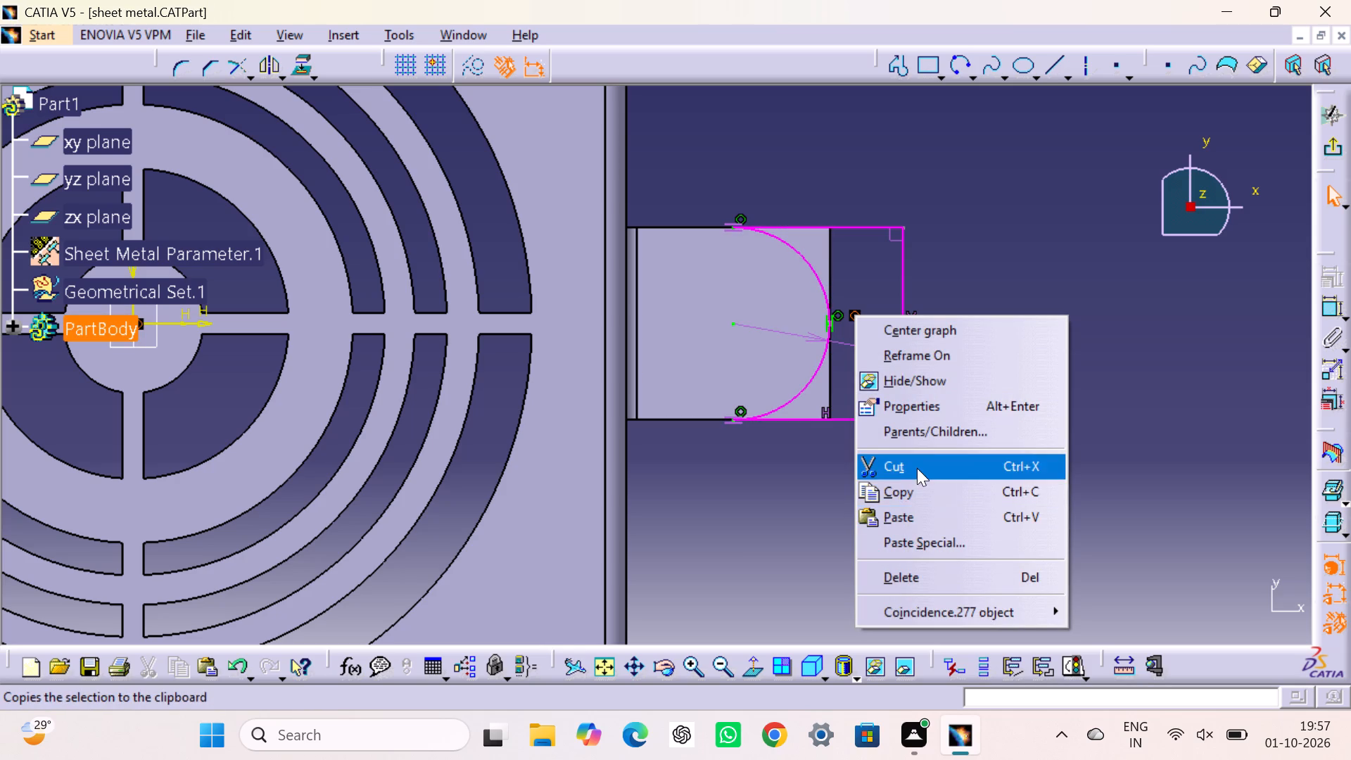
click(908, 574)
click(1058, 433)
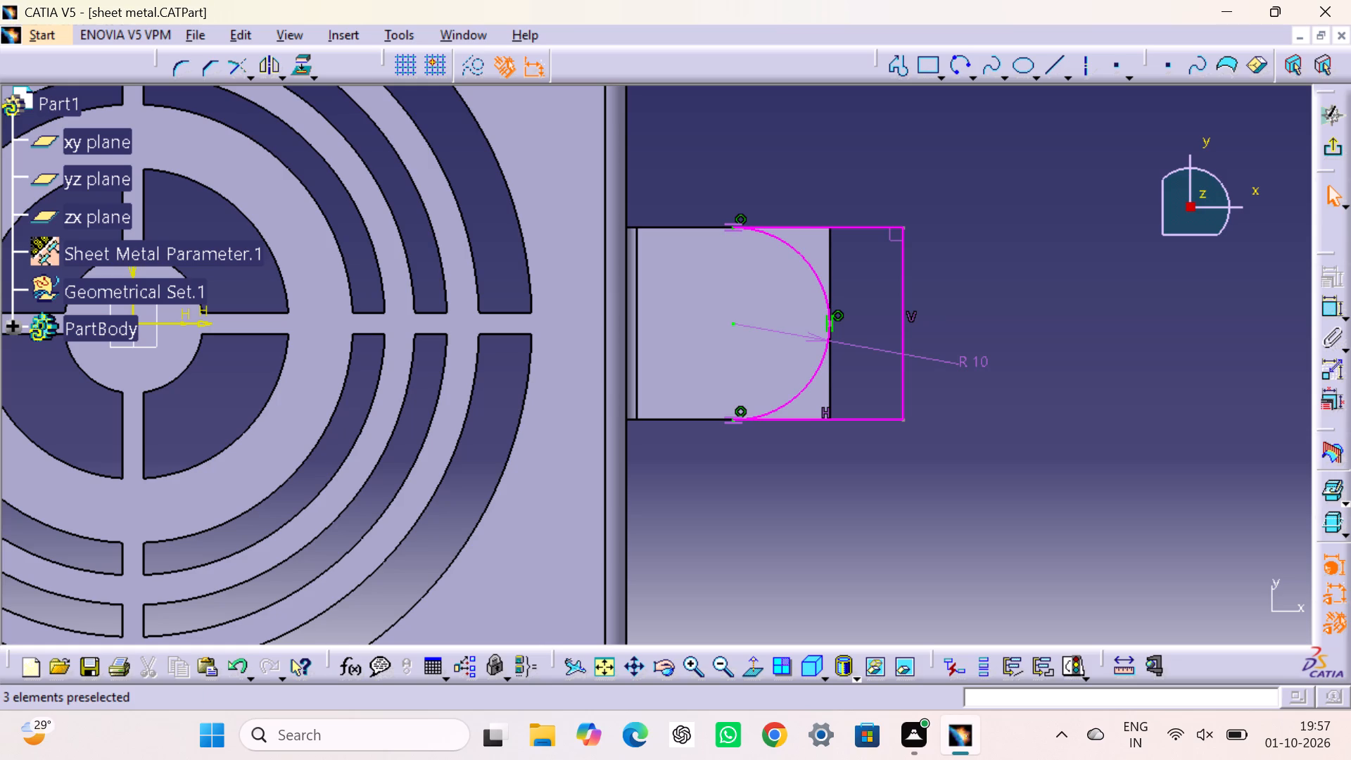
Delete the coincidence constraint holding the arc's upper endpoint on the flange's upper edge.
right_click(739, 213)
click(792, 466)
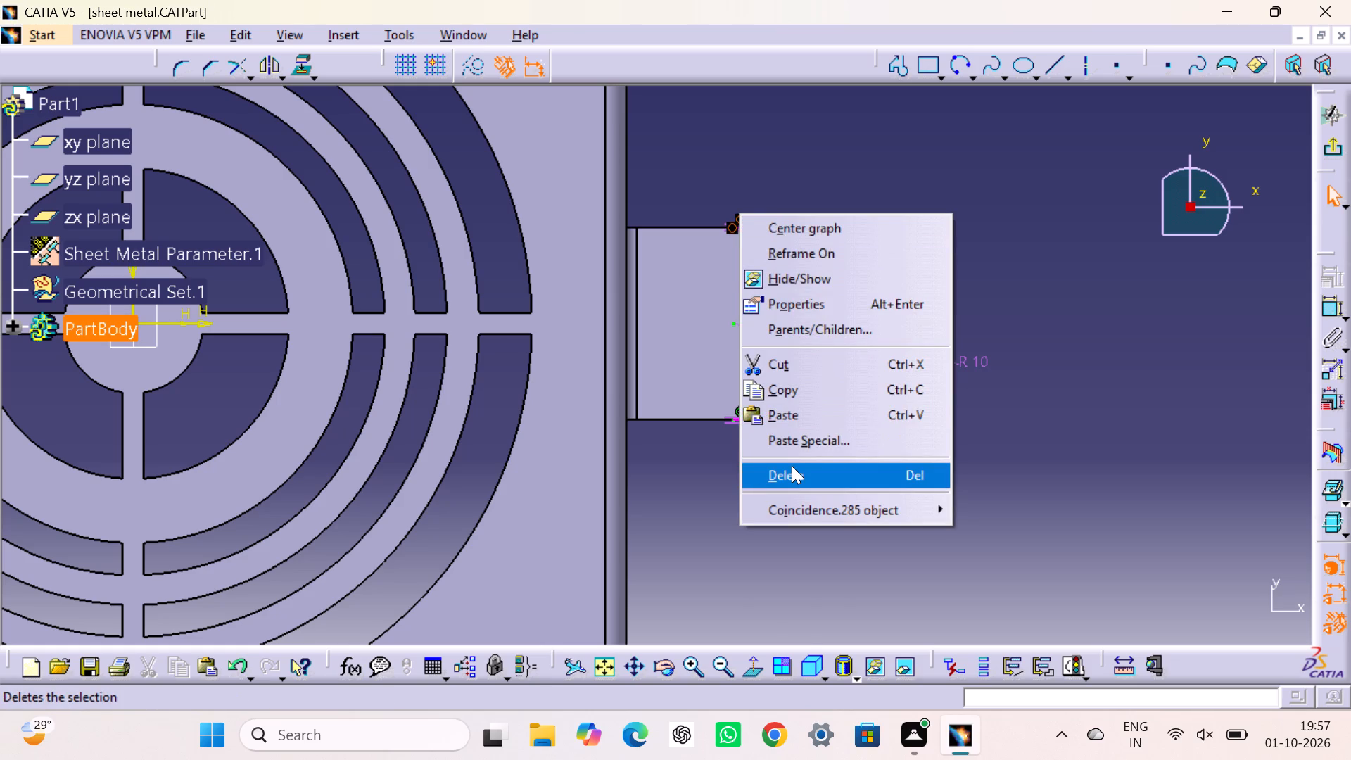
click(1051, 327)
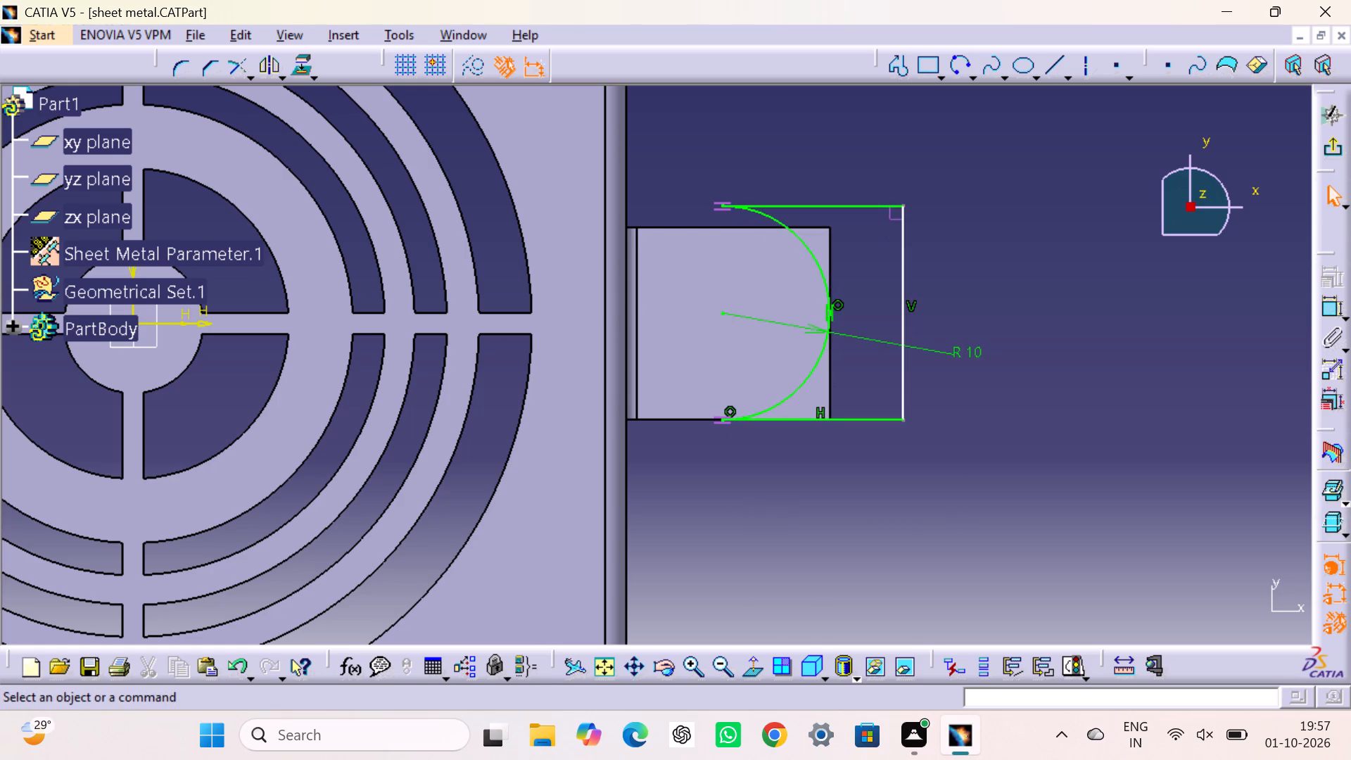
click(1090, 315)
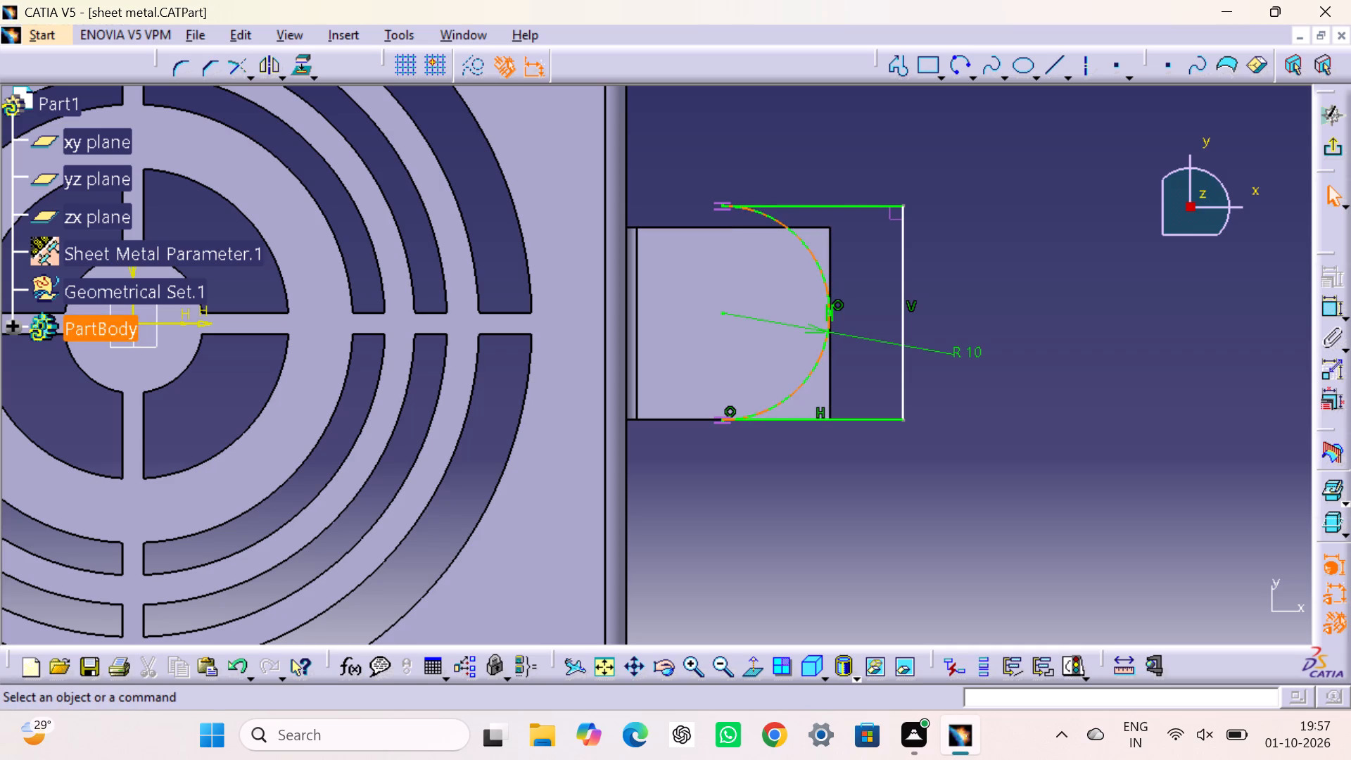
Delete the tangency constraint between the arc and the profile's upper line.
right_click(713, 209)
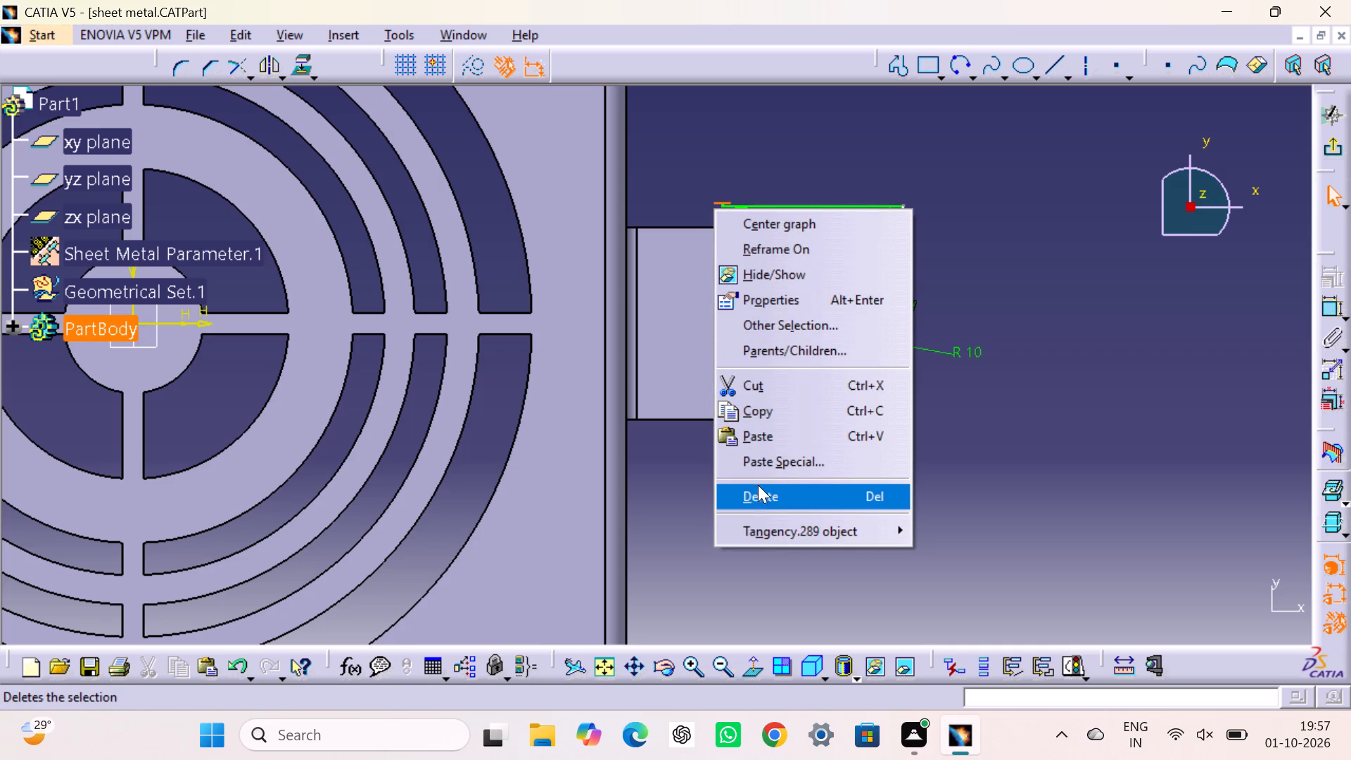
click(759, 492)
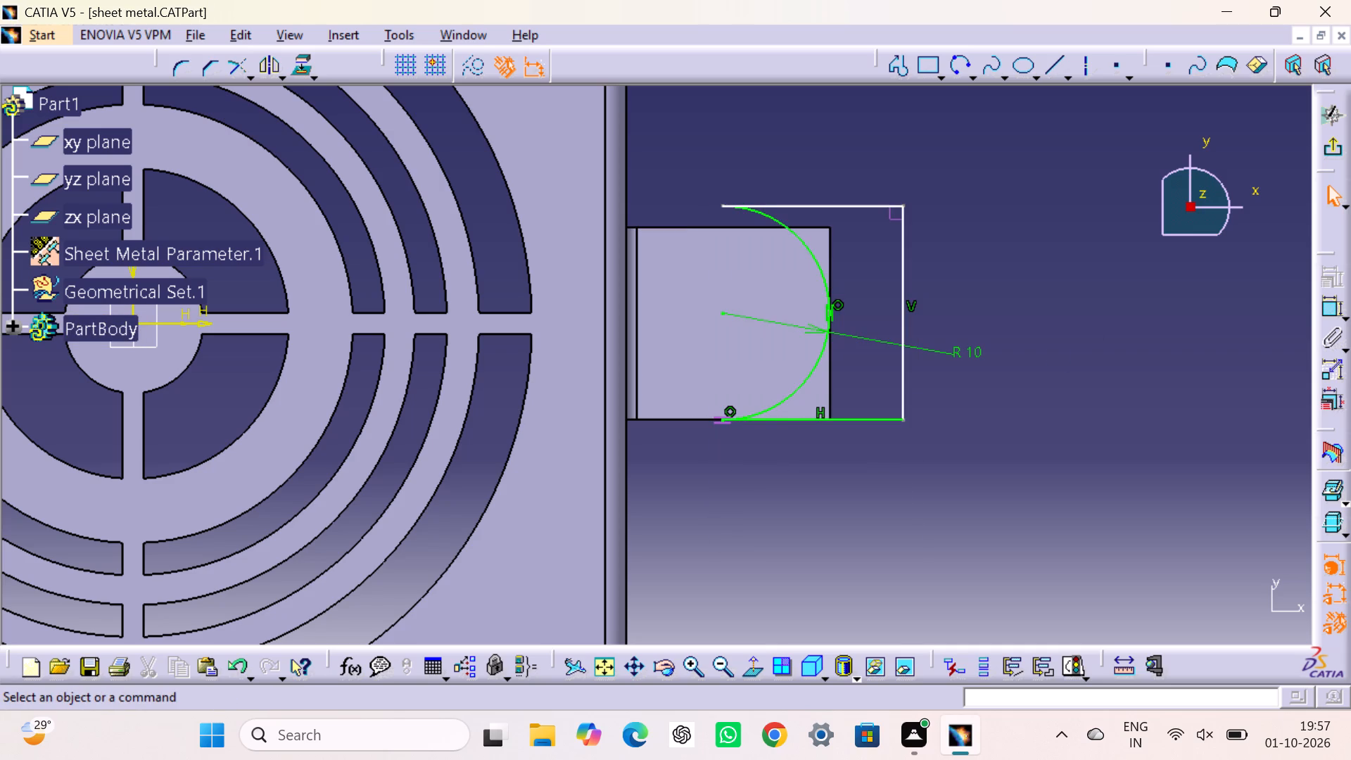
click(1093, 338)
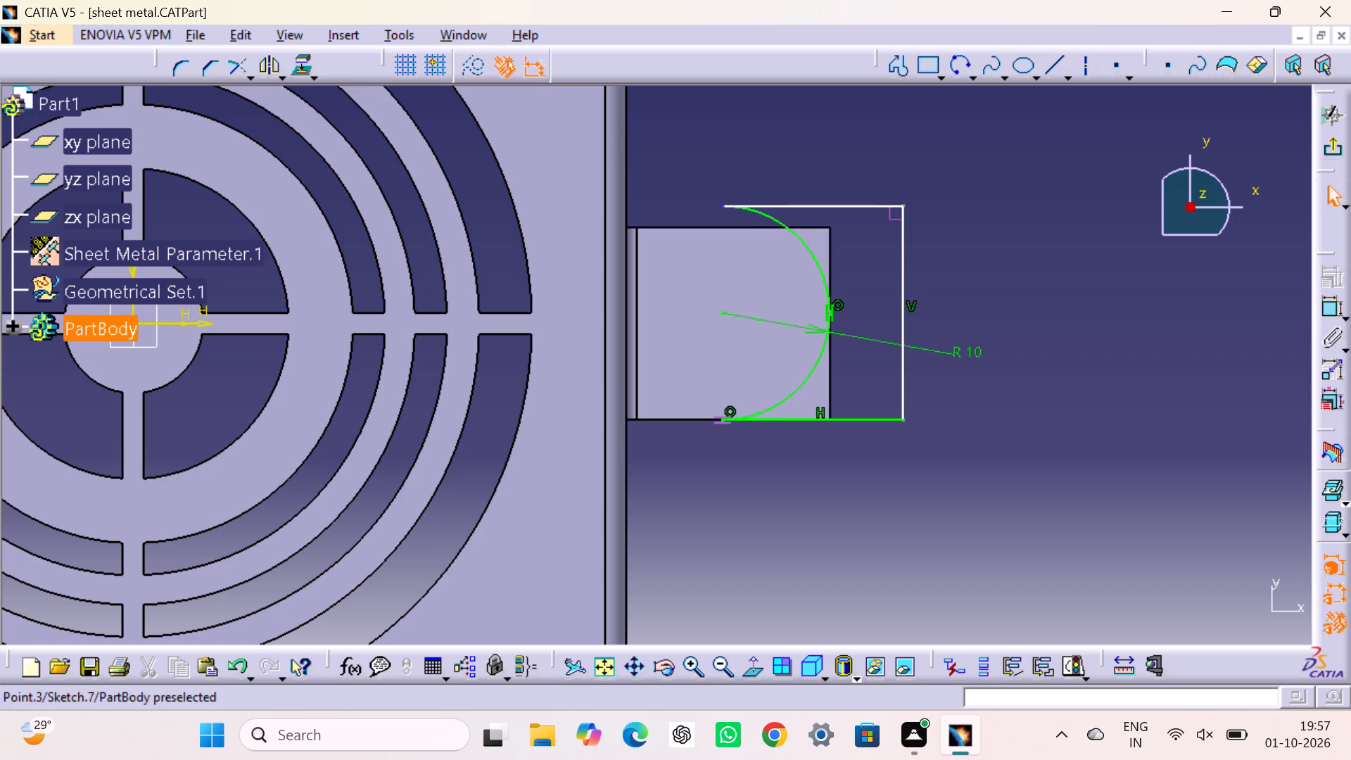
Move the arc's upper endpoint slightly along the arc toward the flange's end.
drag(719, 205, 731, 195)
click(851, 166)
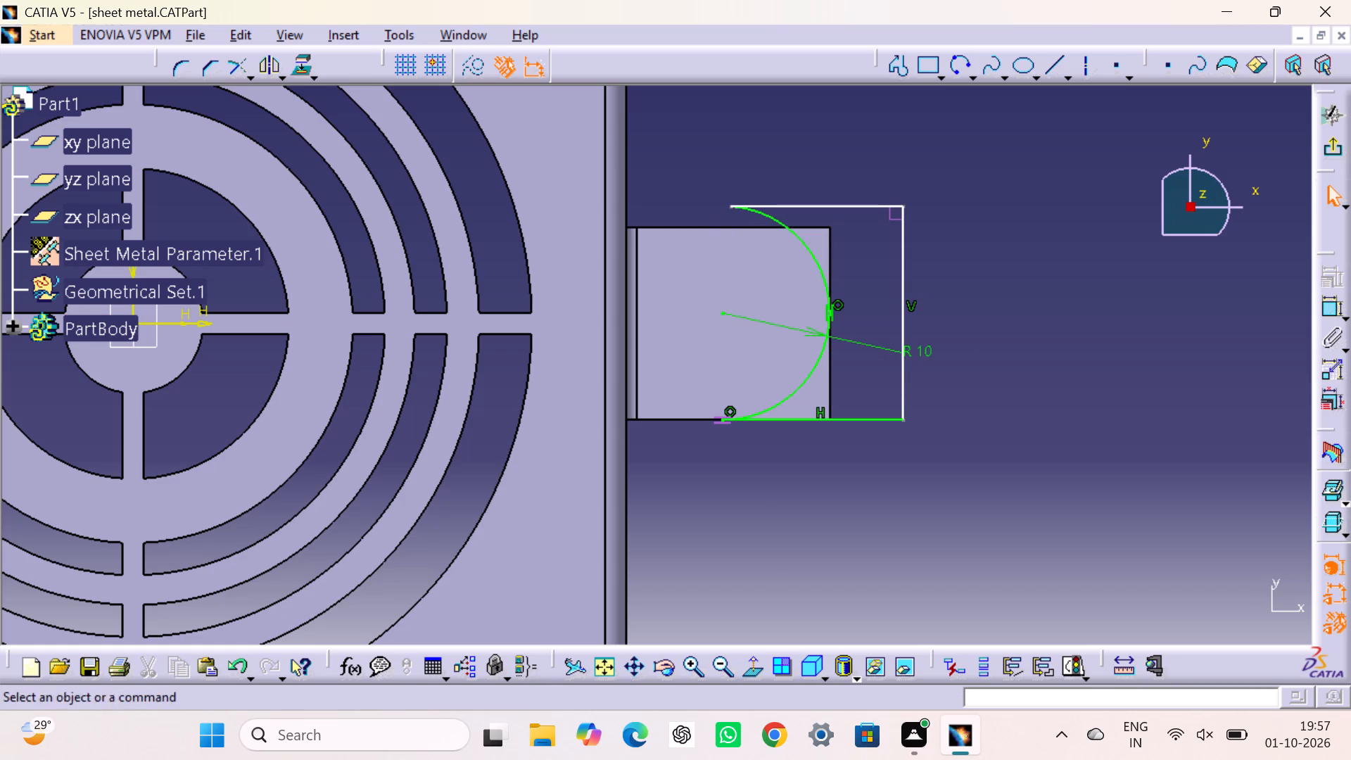
Constrain the profile's upper line to be coincident with the flange's upper horizontal edge.
click(751, 227)
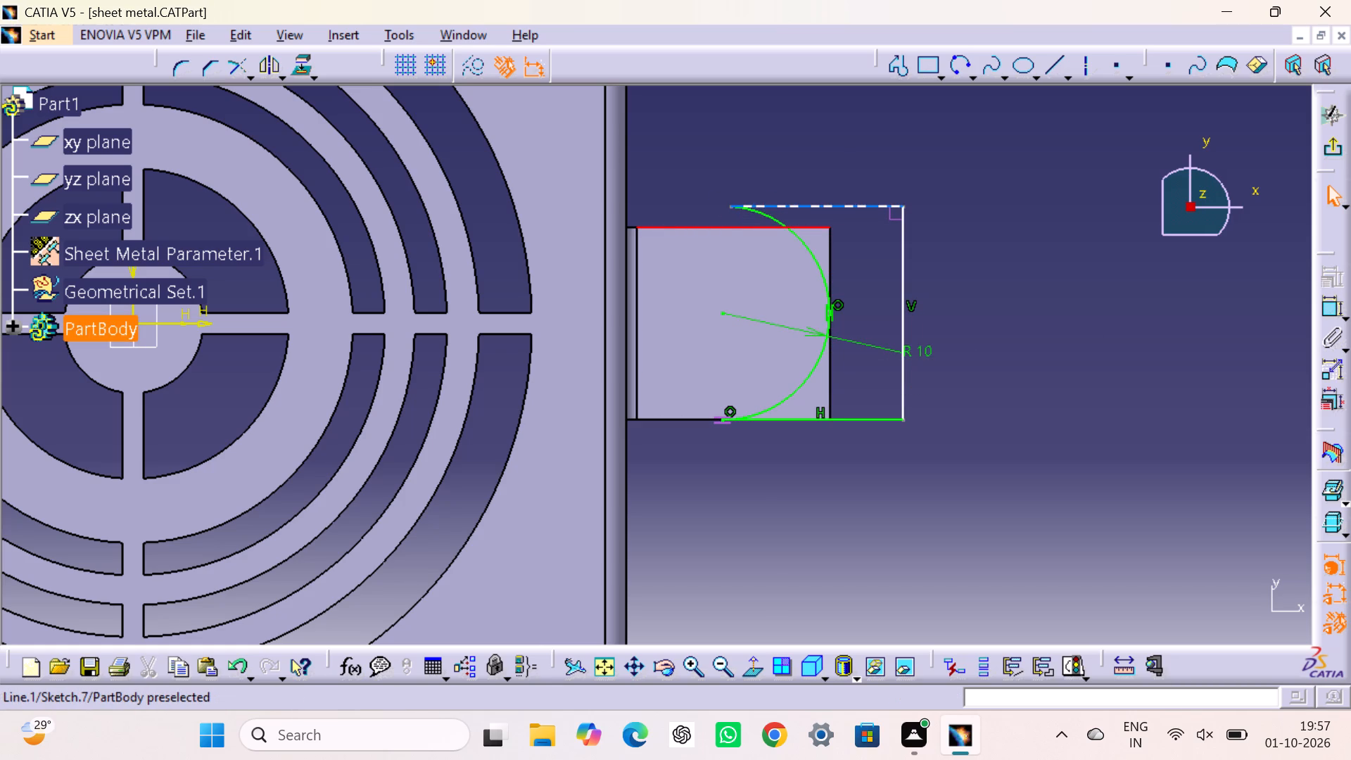
ctrl+click(778, 206)
click(1328, 279)
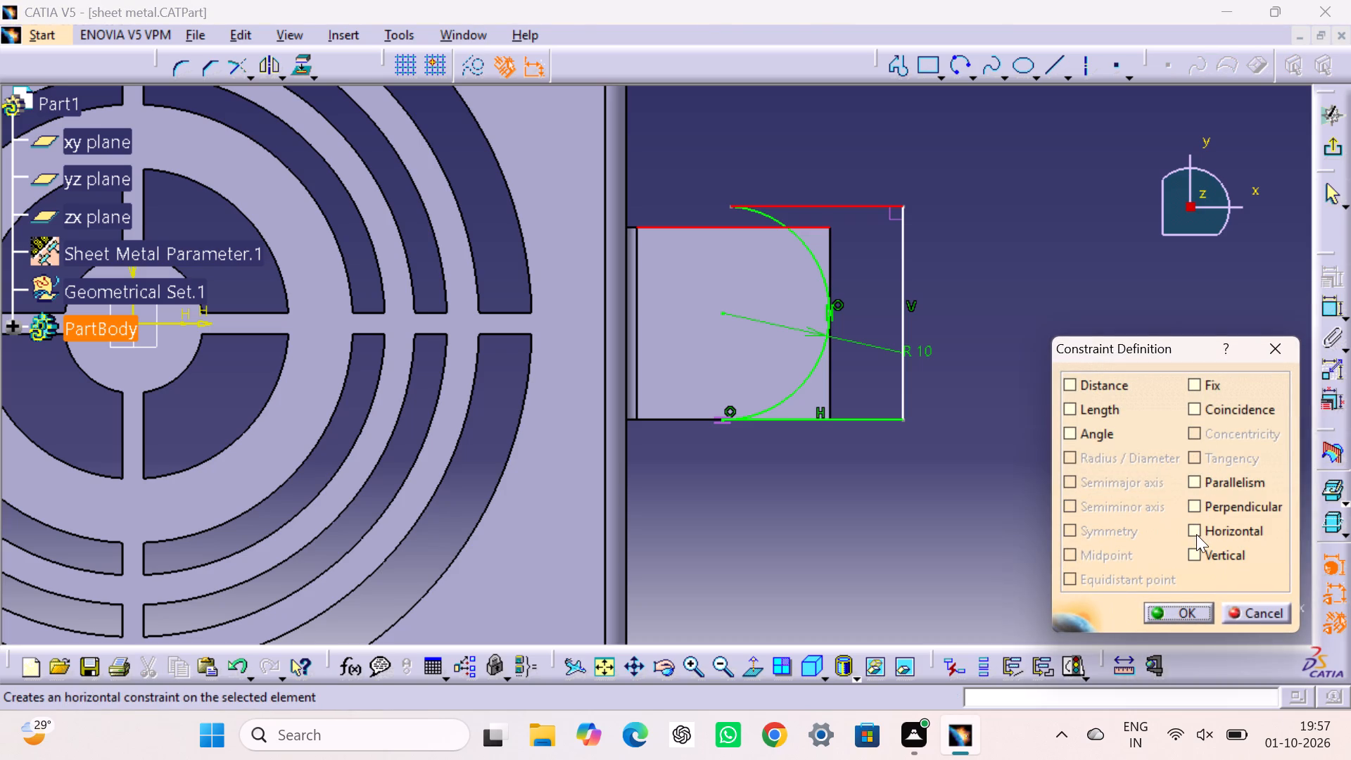
click(1193, 406)
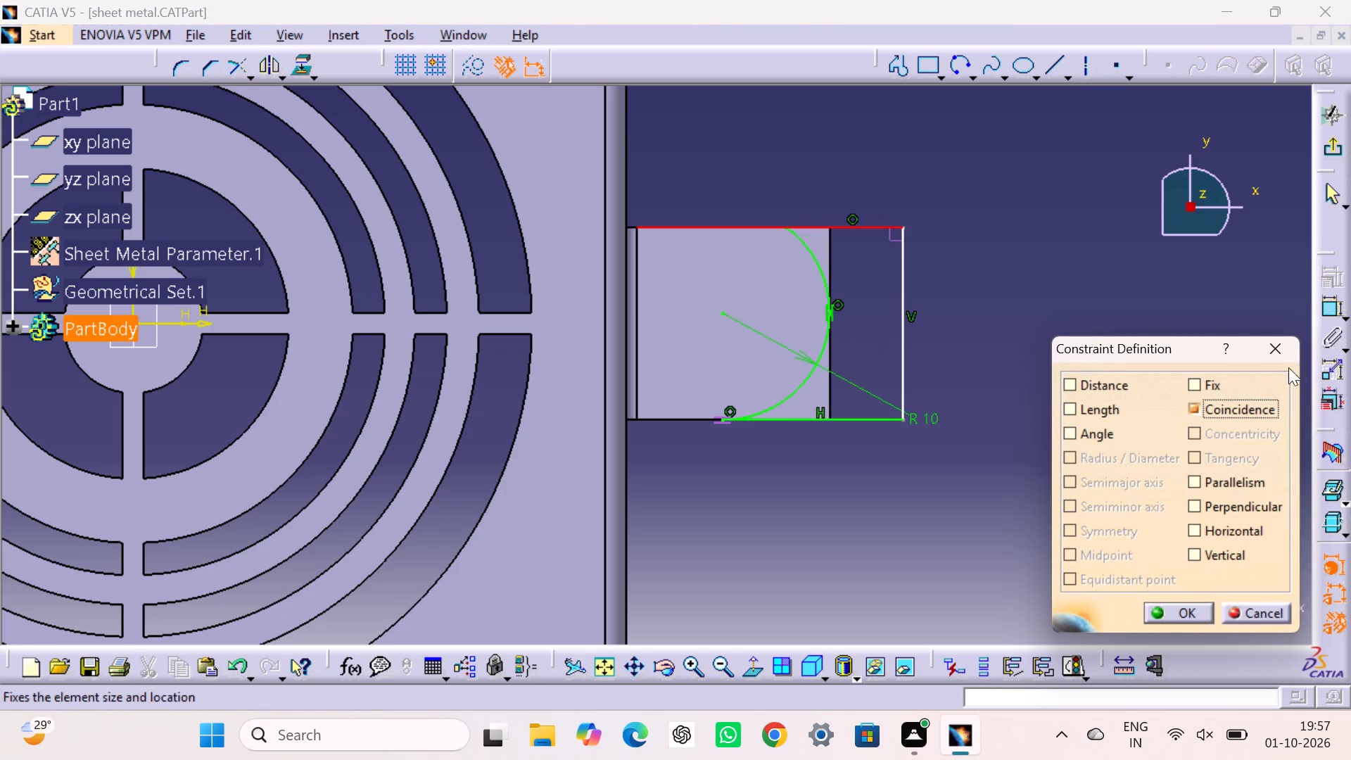
click(1169, 615)
click(1122, 439)
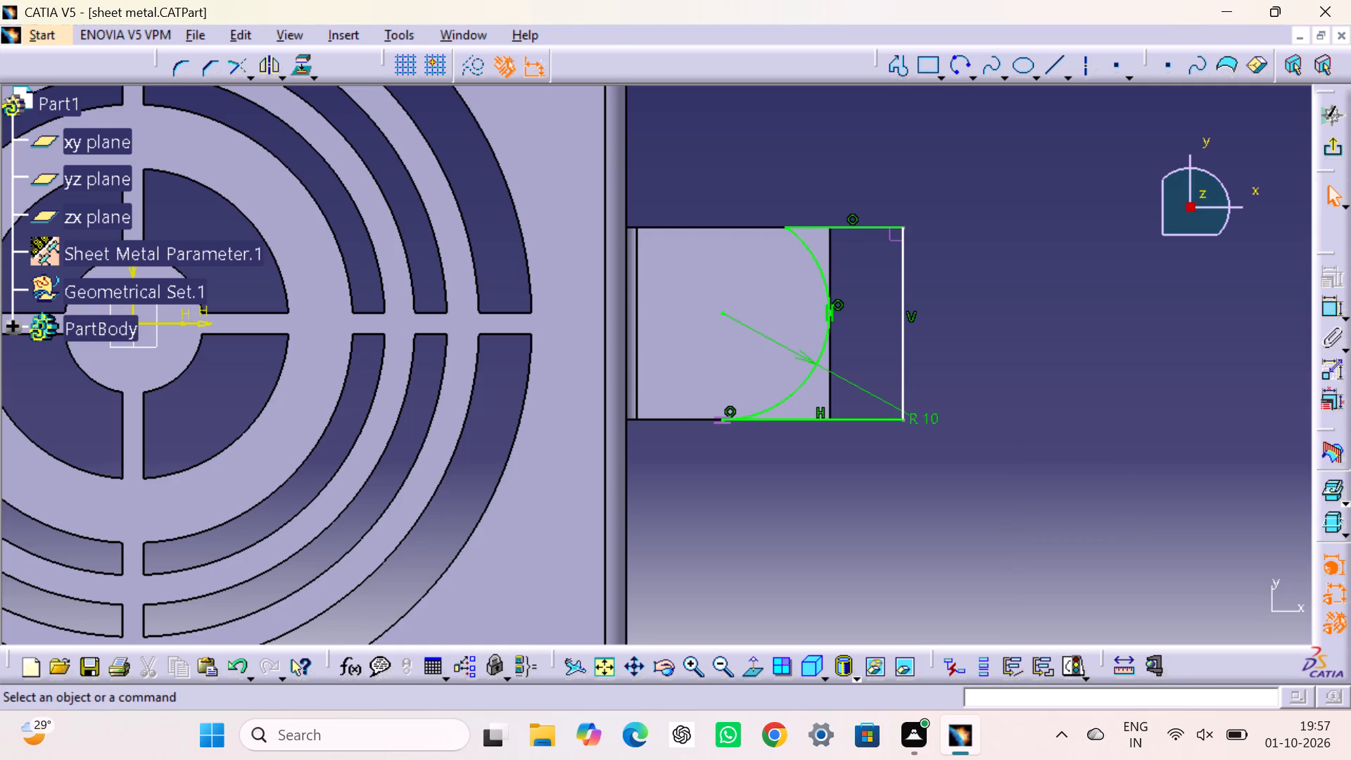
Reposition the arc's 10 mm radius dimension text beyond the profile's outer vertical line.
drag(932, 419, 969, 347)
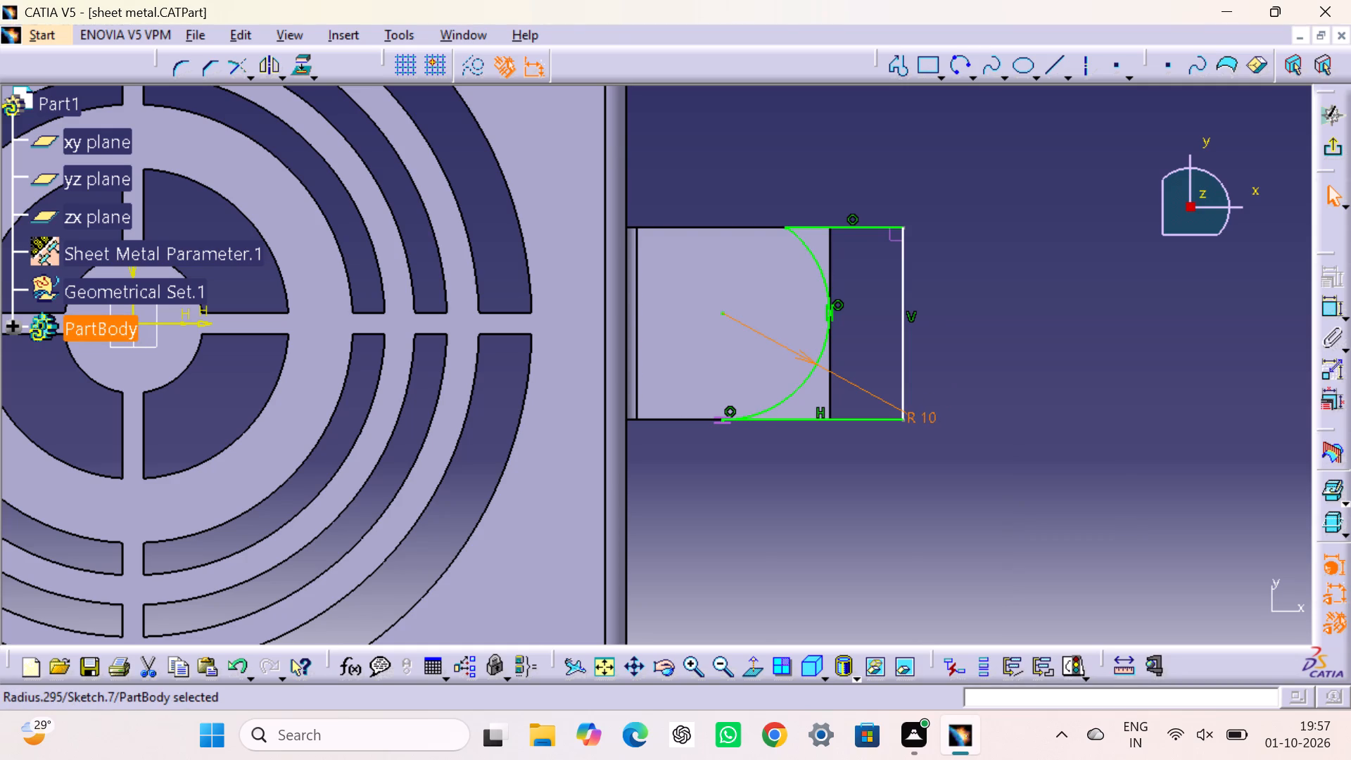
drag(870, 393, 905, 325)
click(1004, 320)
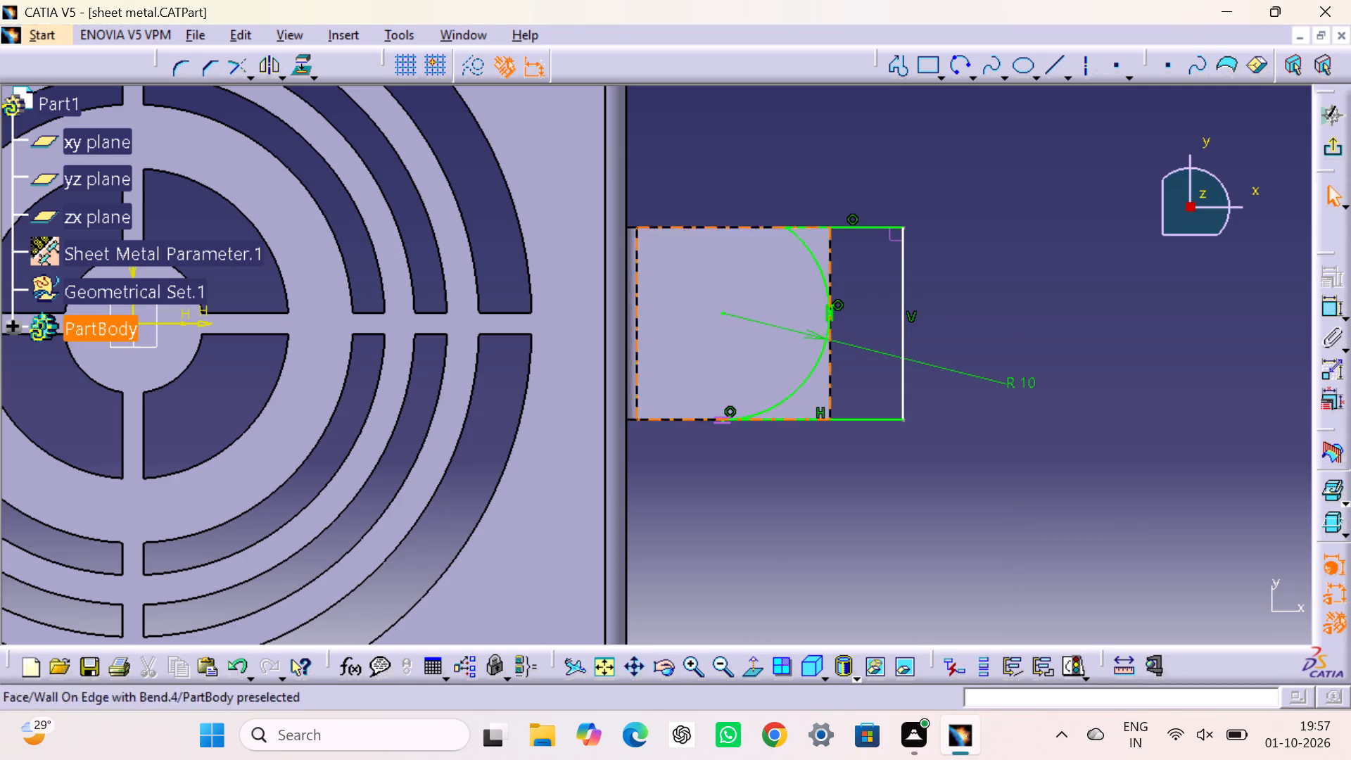
Delete the tangency constraint between the arc and the profile's lower line.
right_click(710, 426)
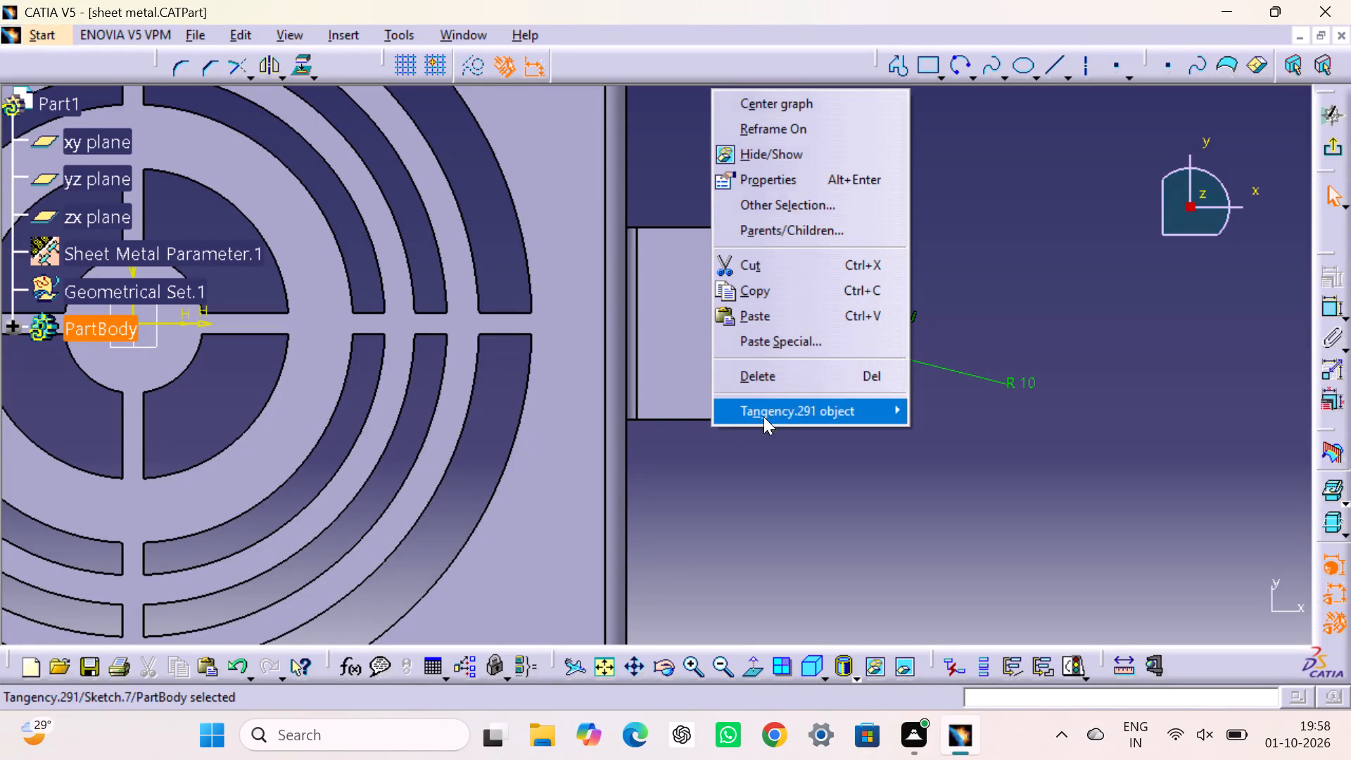
click(789, 375)
click(787, 482)
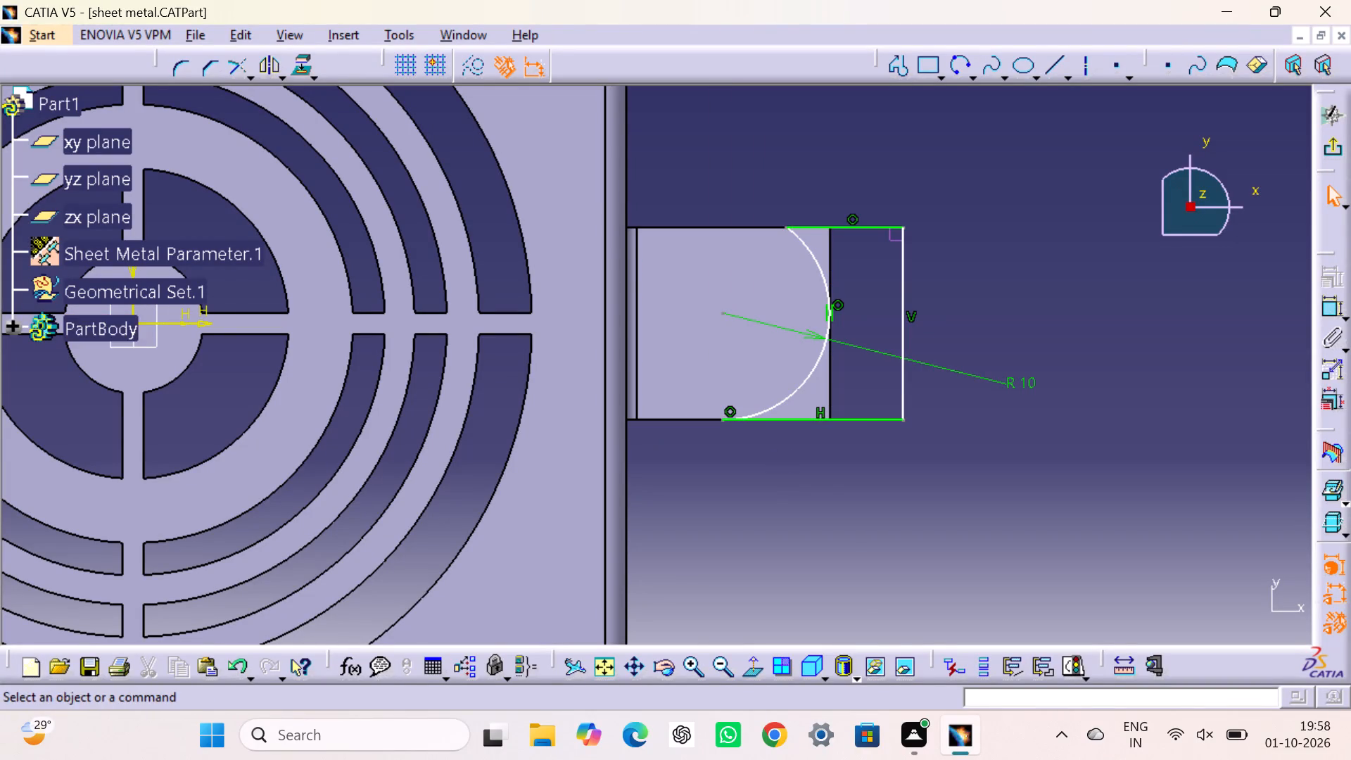
Move the profile's lower line outward along the flange's lower edge, extending the profile farther beyond the flange's end.
drag(751, 418, 819, 431)
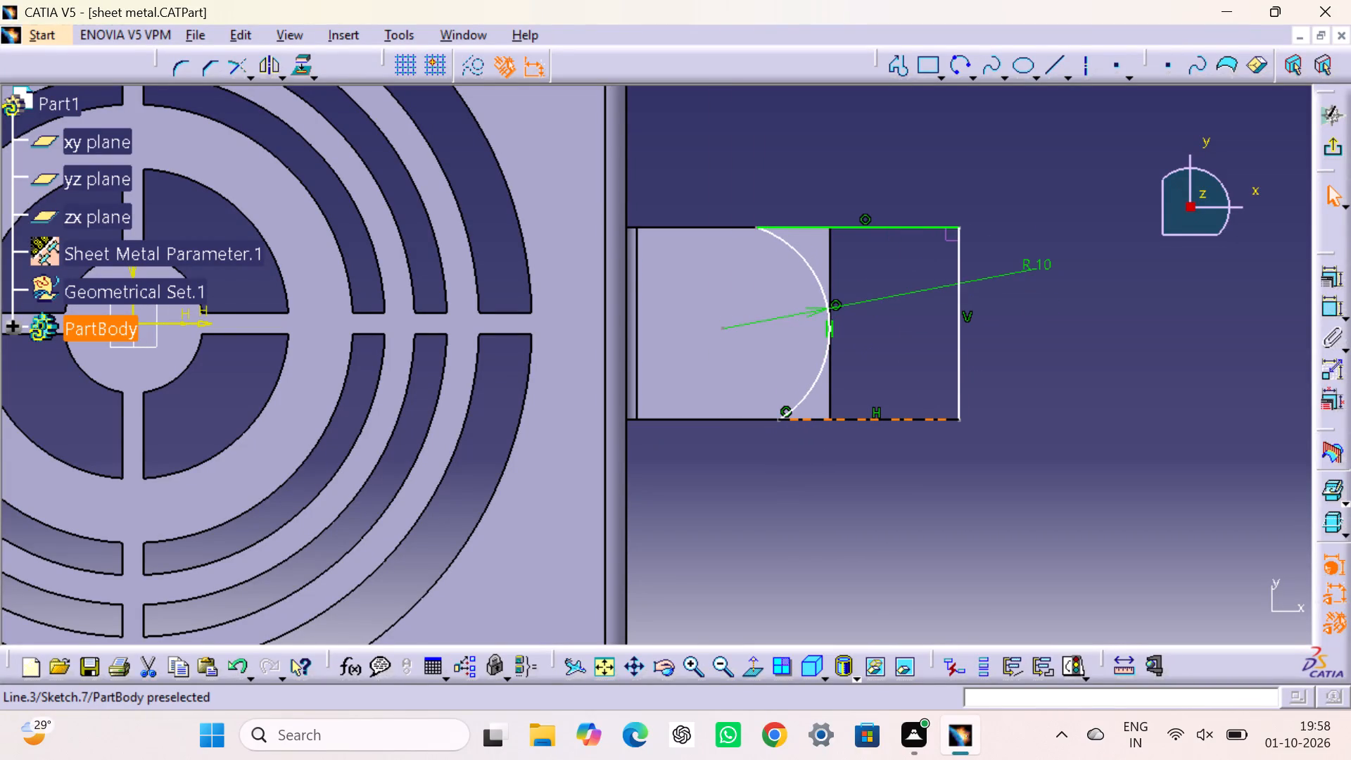
drag(819, 431, 793, 426)
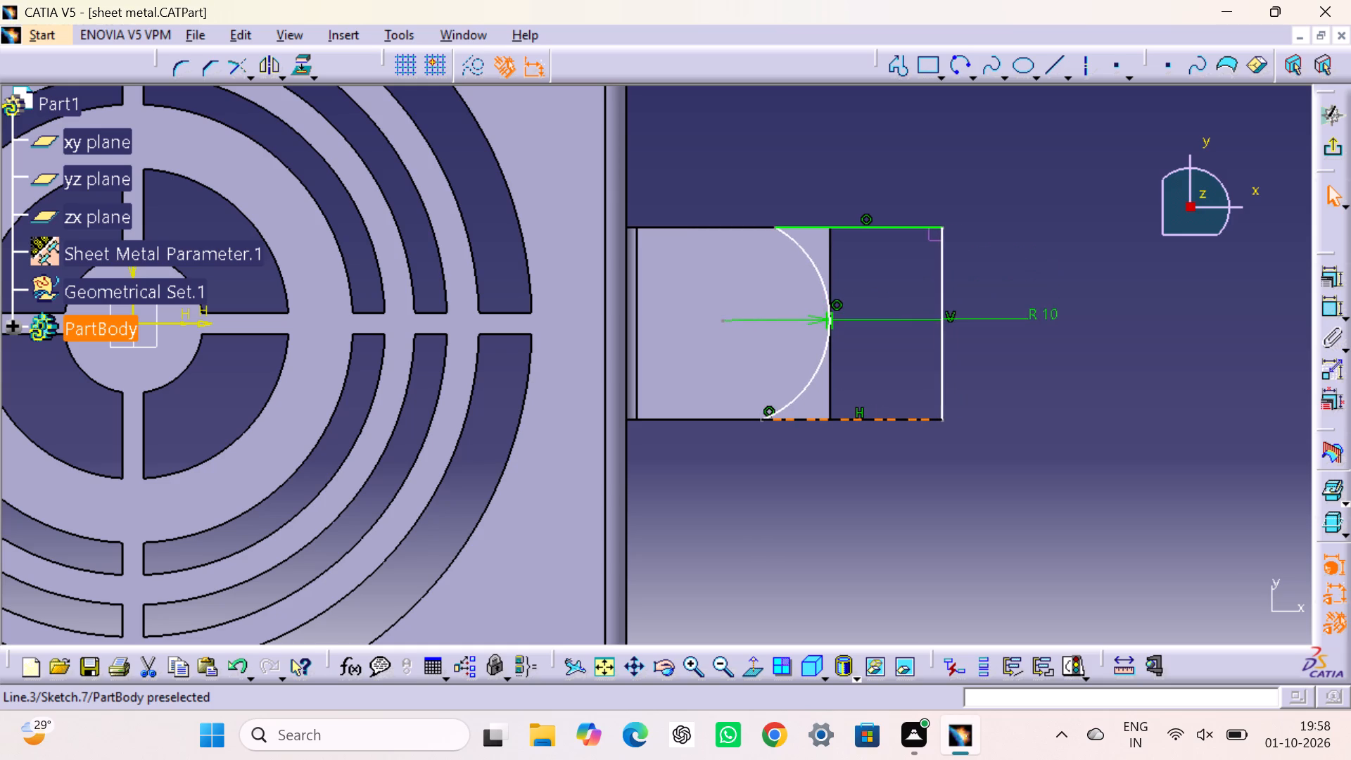
drag(793, 426, 803, 424)
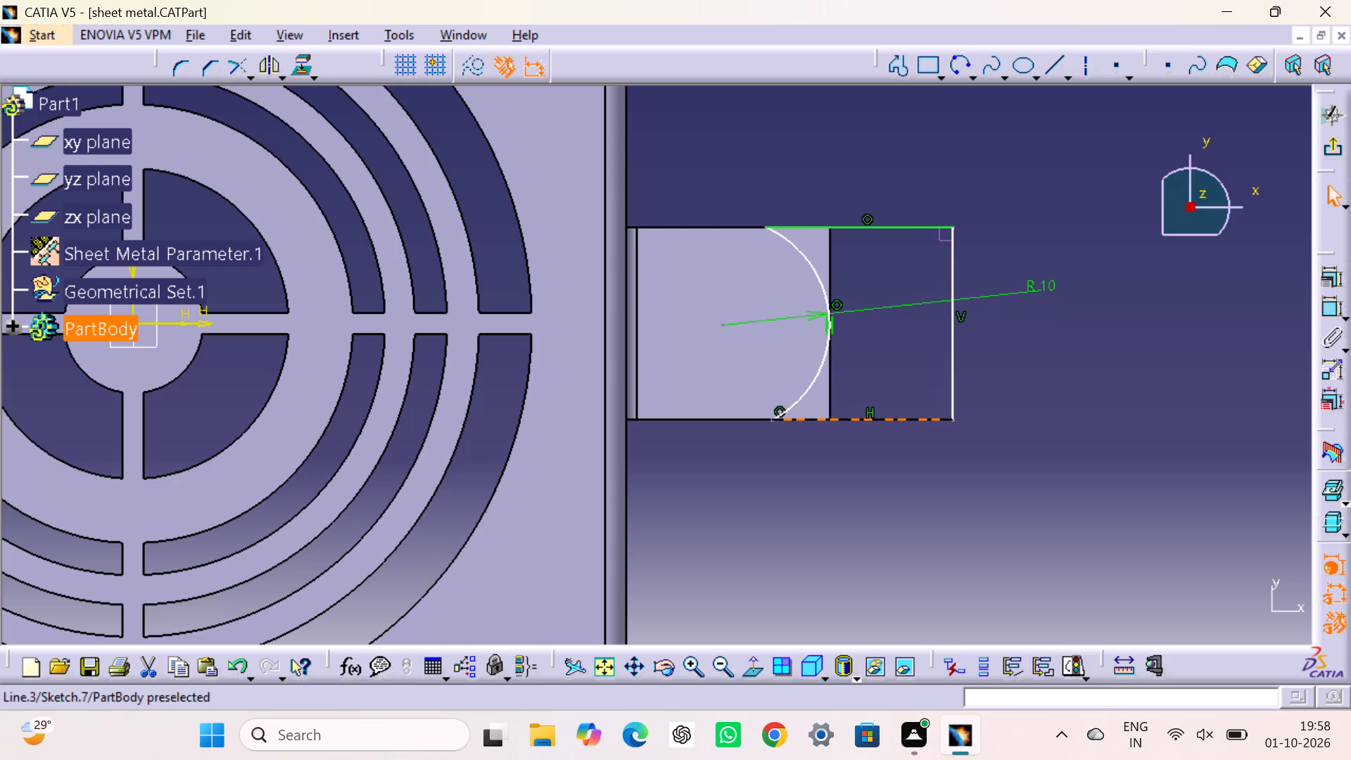
drag(803, 424, 804, 422)
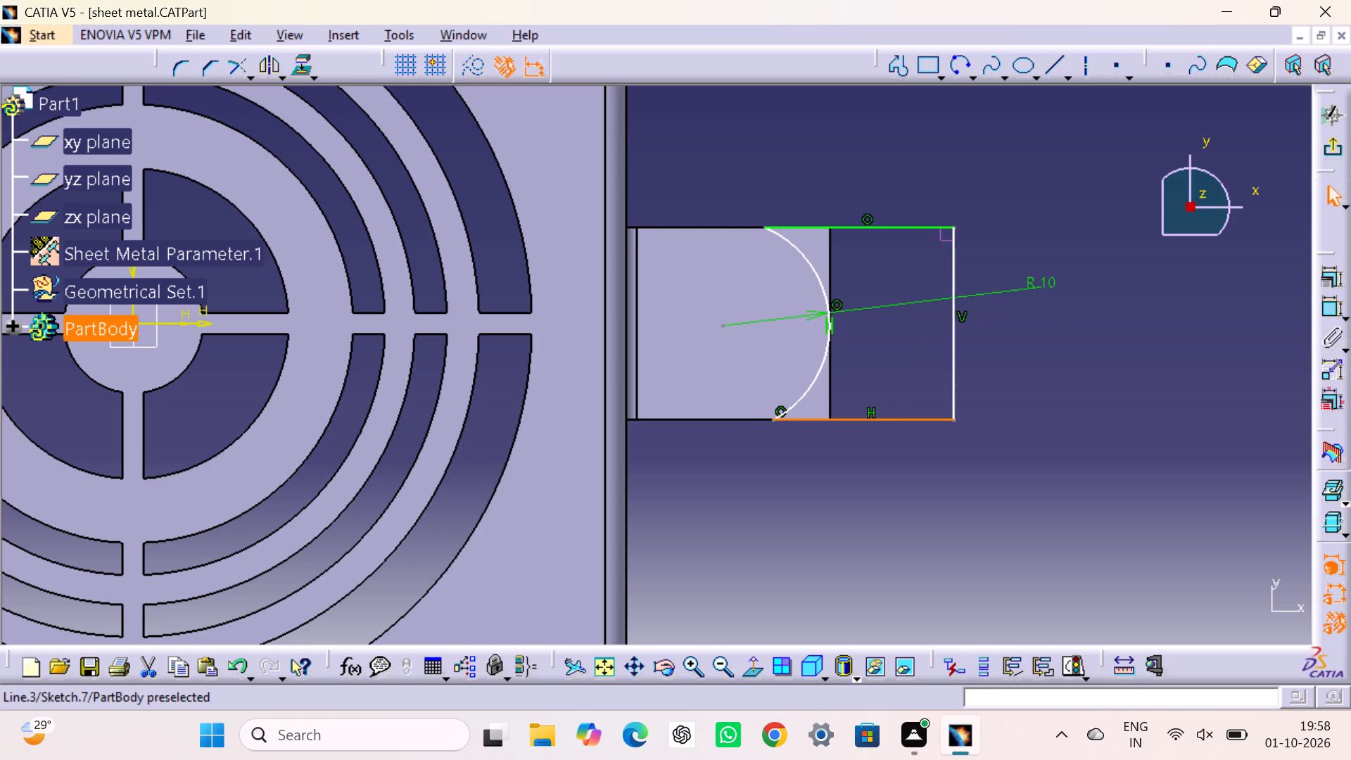
drag(849, 492, 851, 482)
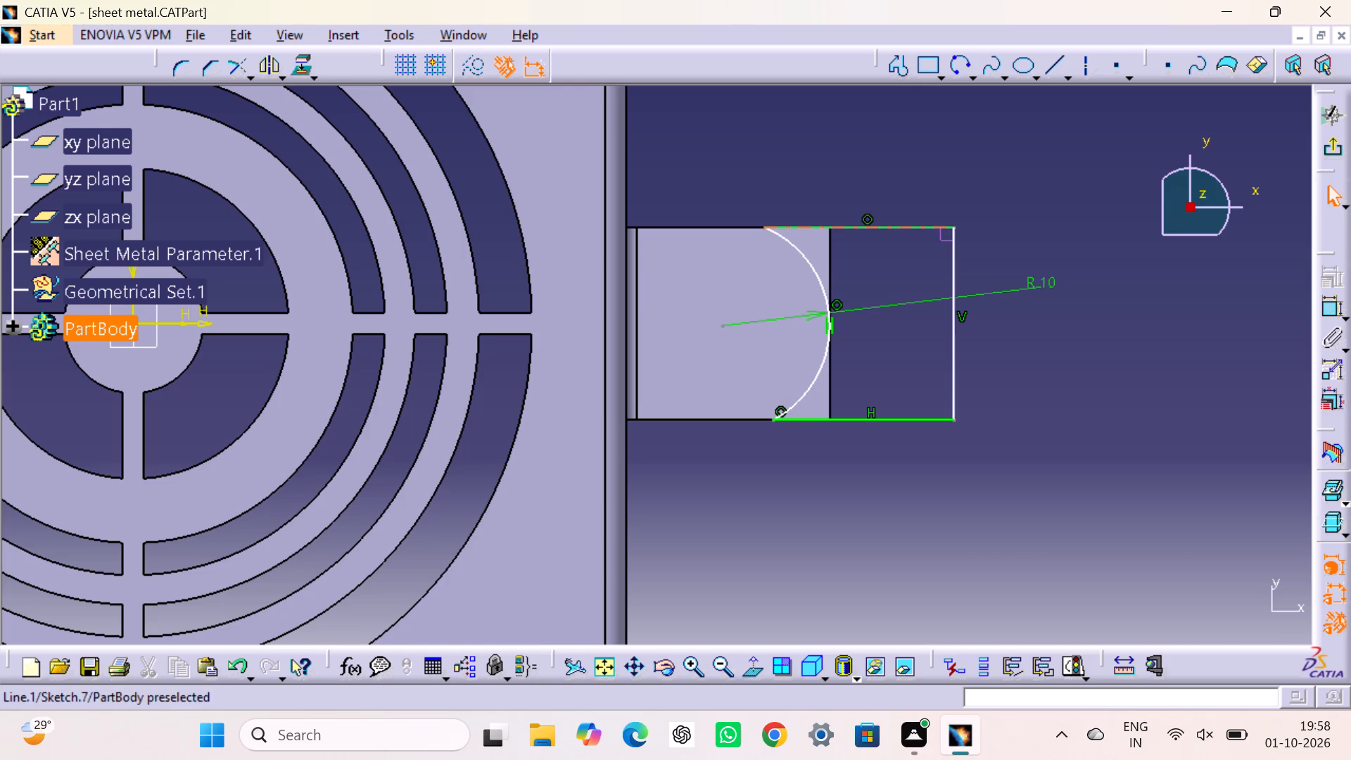
Delete the perpendicularity constraint between the profile's upper line and its outer vertical line.
right_click(939, 242)
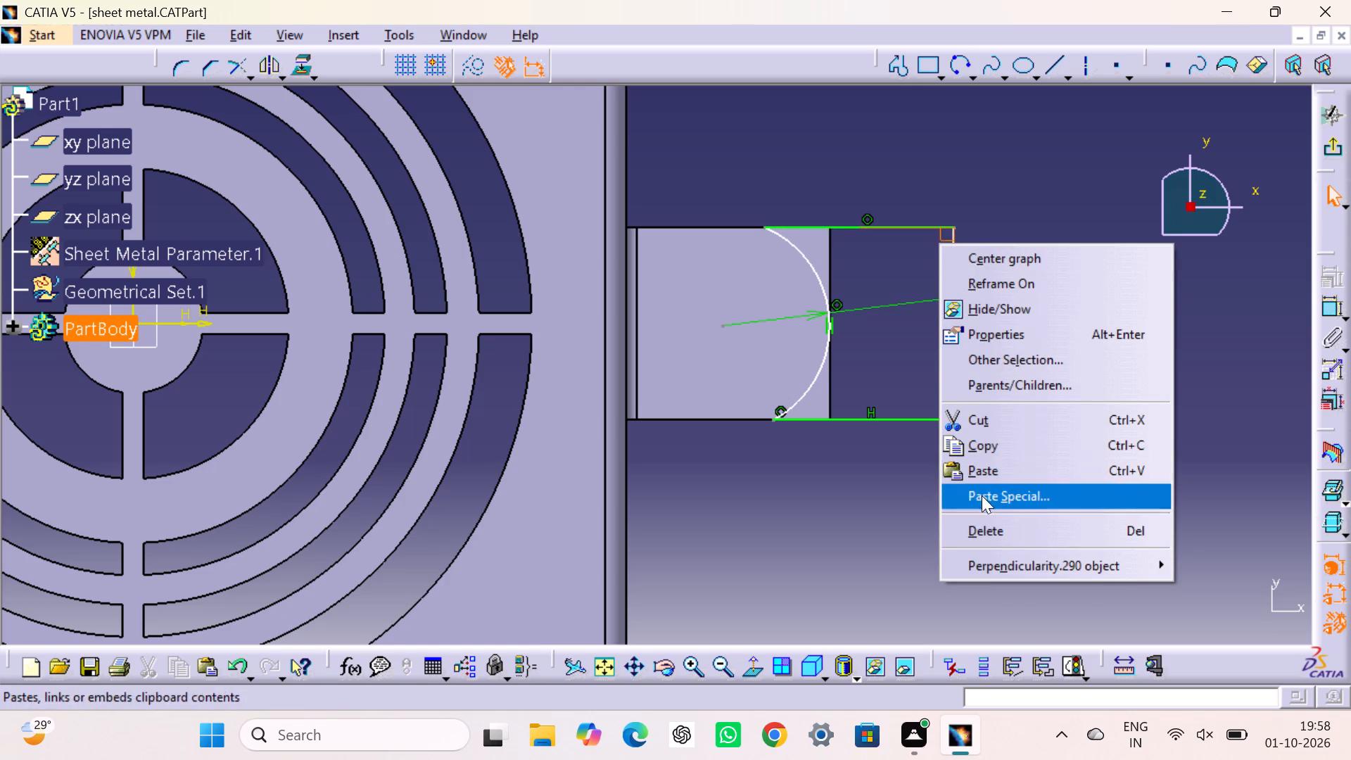
click(982, 528)
click(1031, 366)
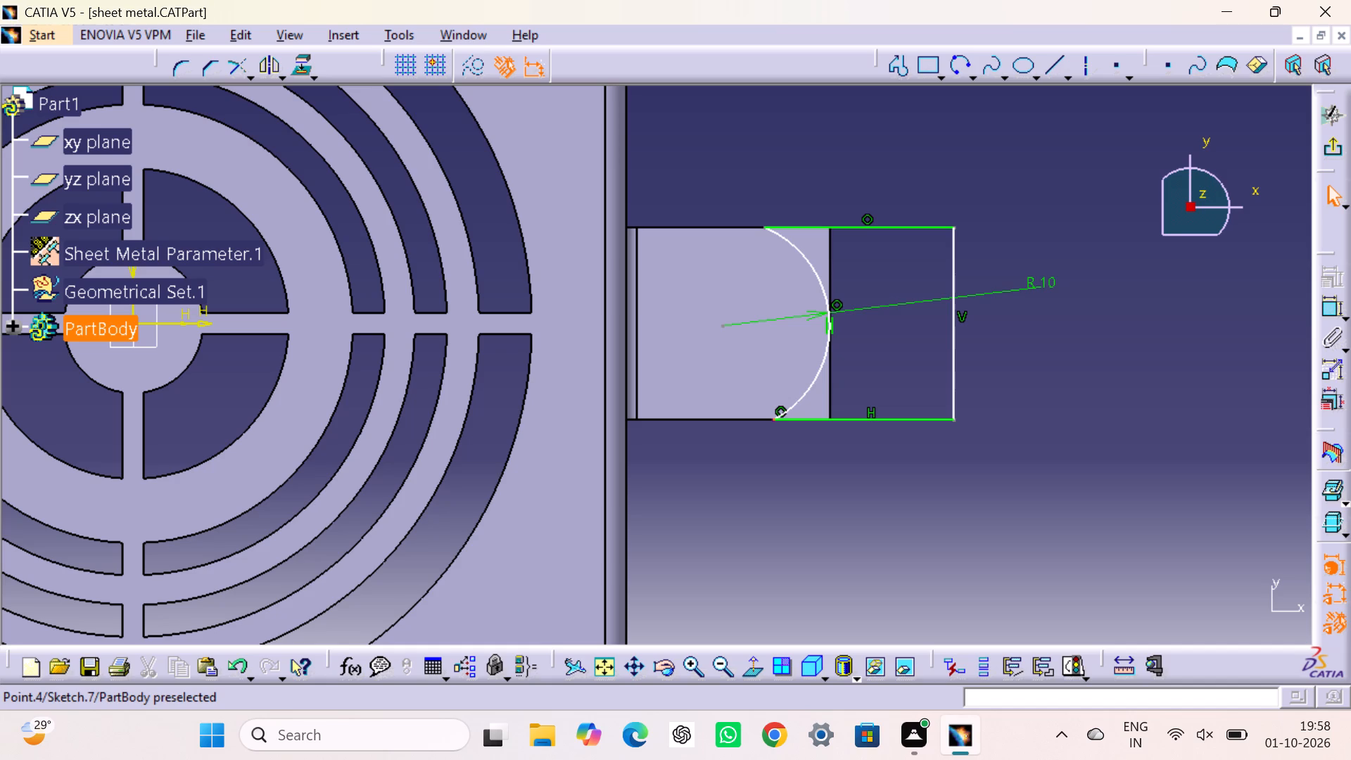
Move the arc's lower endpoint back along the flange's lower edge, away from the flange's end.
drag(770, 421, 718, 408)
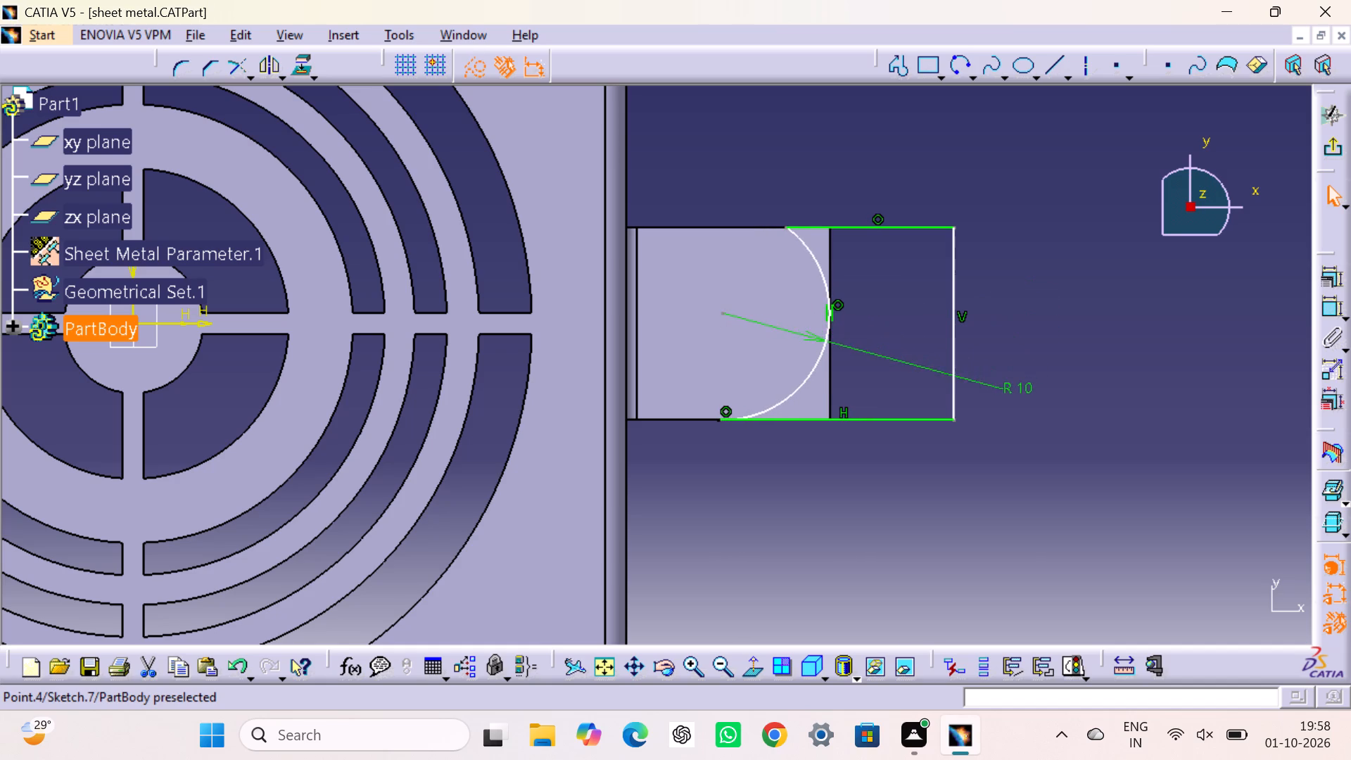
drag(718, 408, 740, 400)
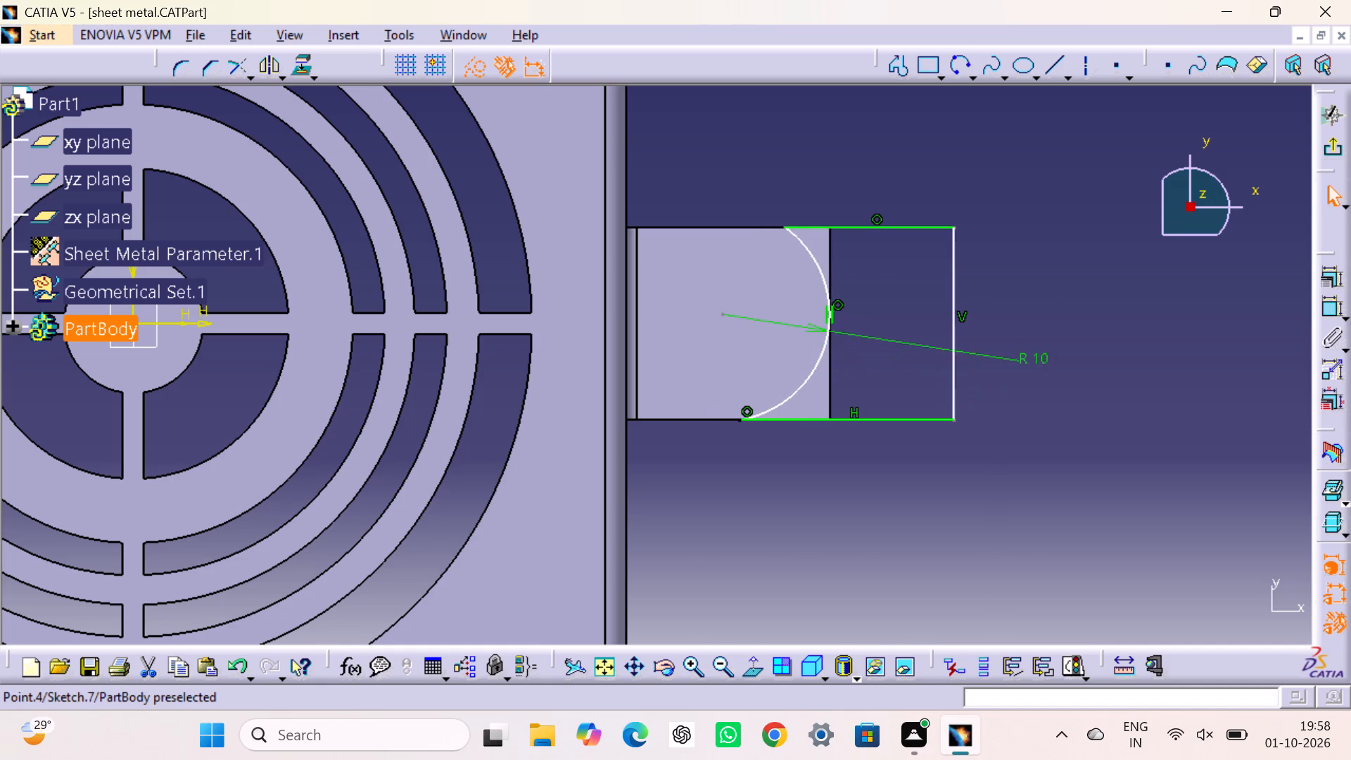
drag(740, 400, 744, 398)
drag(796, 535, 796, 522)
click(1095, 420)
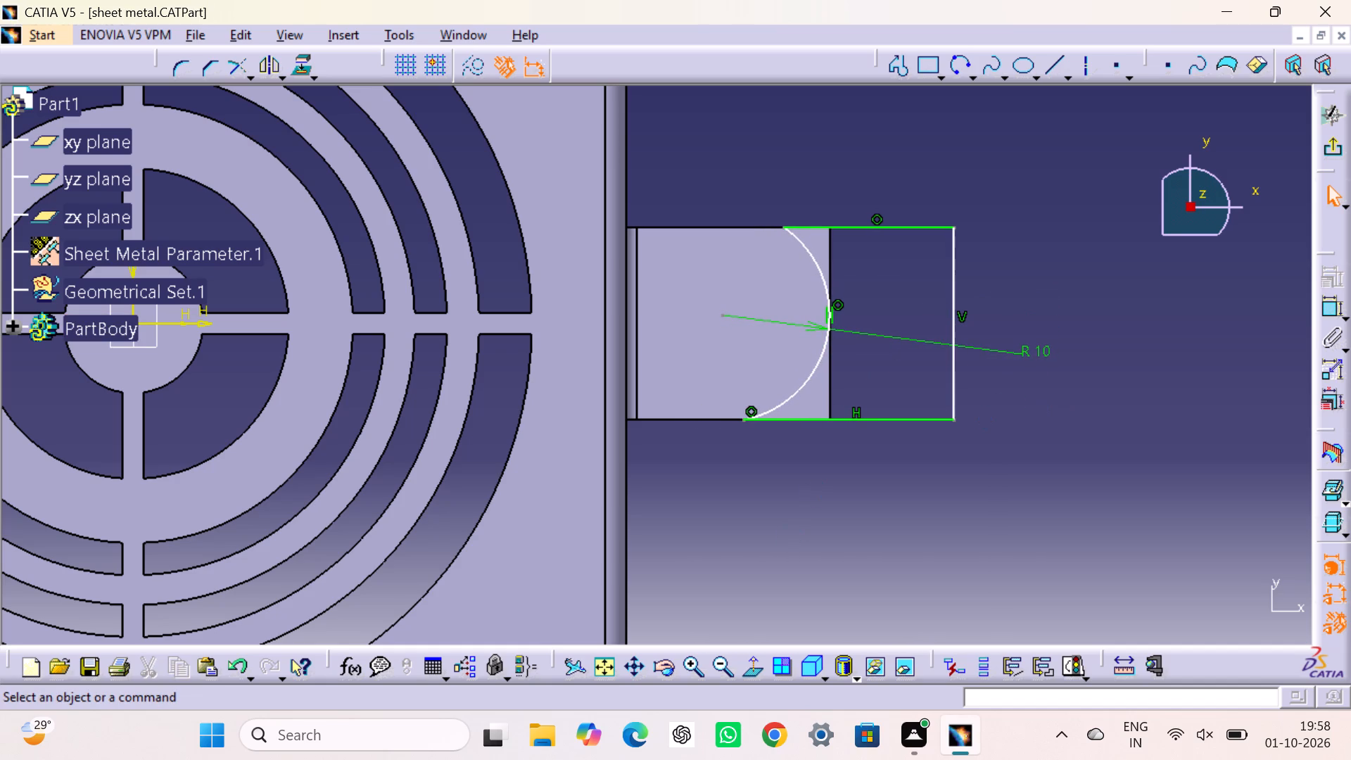
Constrain the arc to be tangent to the profile's upper line.
double_click(1328, 304)
click(805, 248)
click(824, 226)
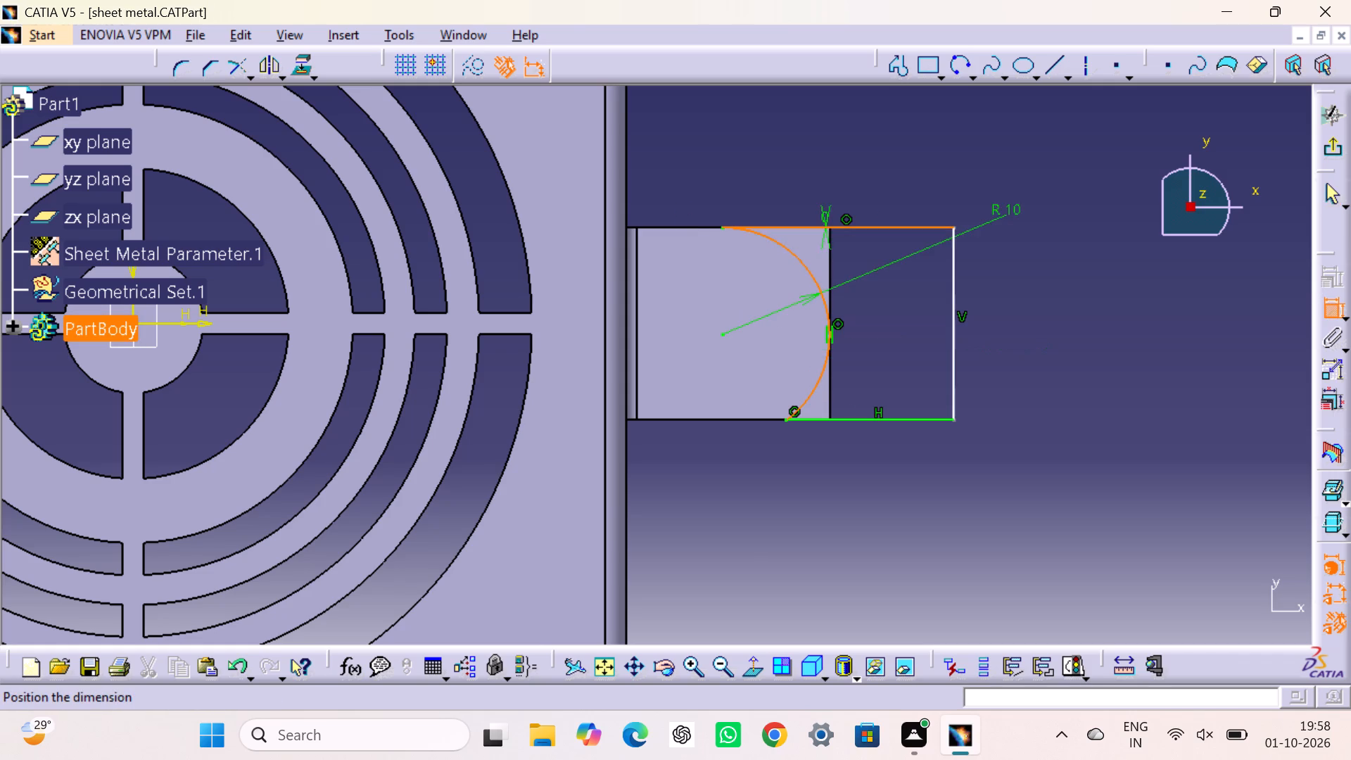
right_click(834, 161)
click(885, 254)
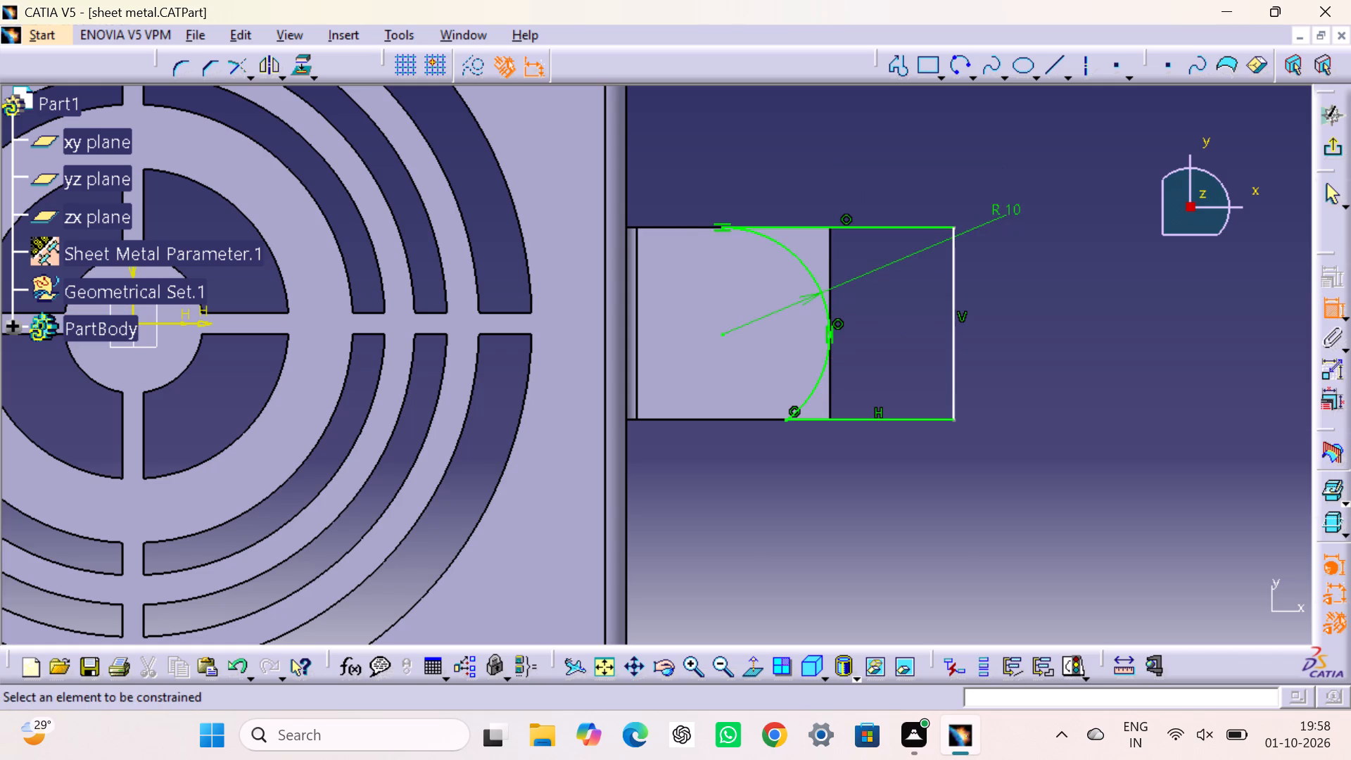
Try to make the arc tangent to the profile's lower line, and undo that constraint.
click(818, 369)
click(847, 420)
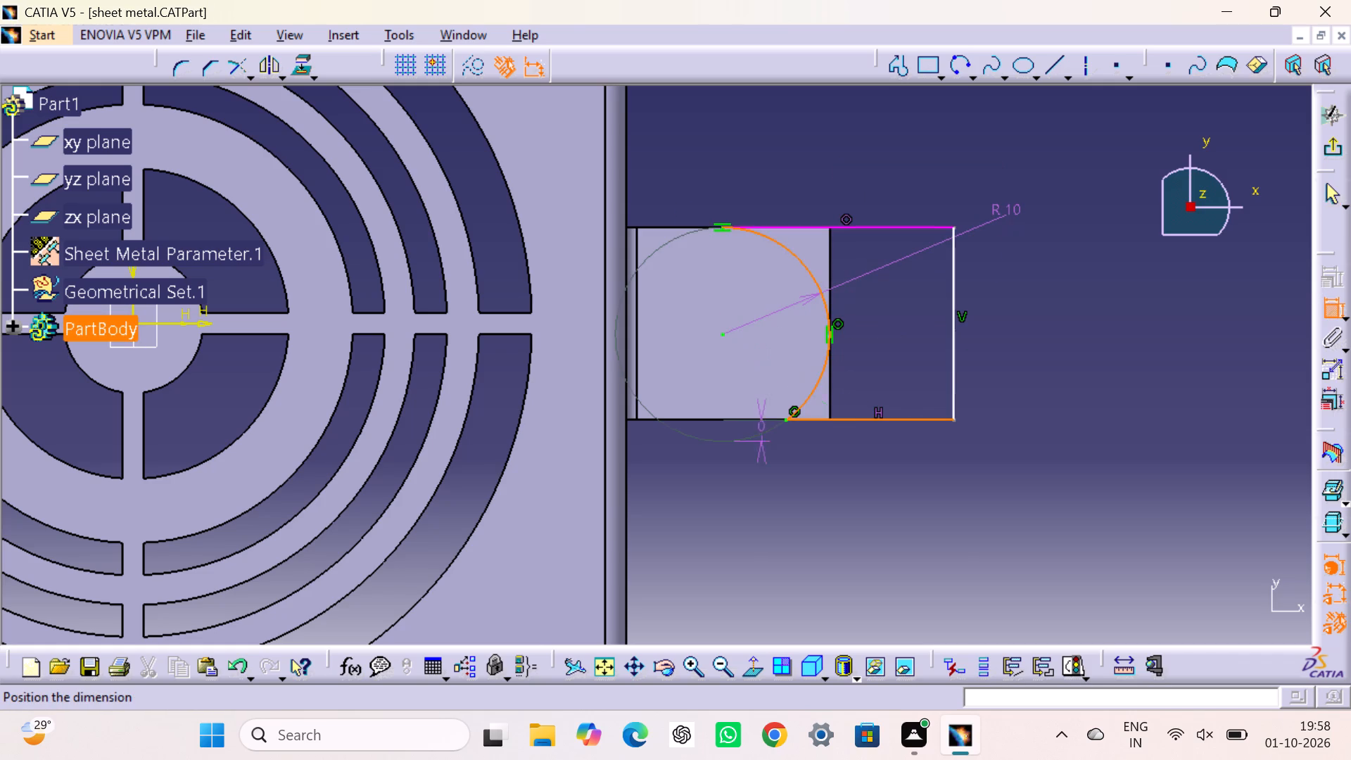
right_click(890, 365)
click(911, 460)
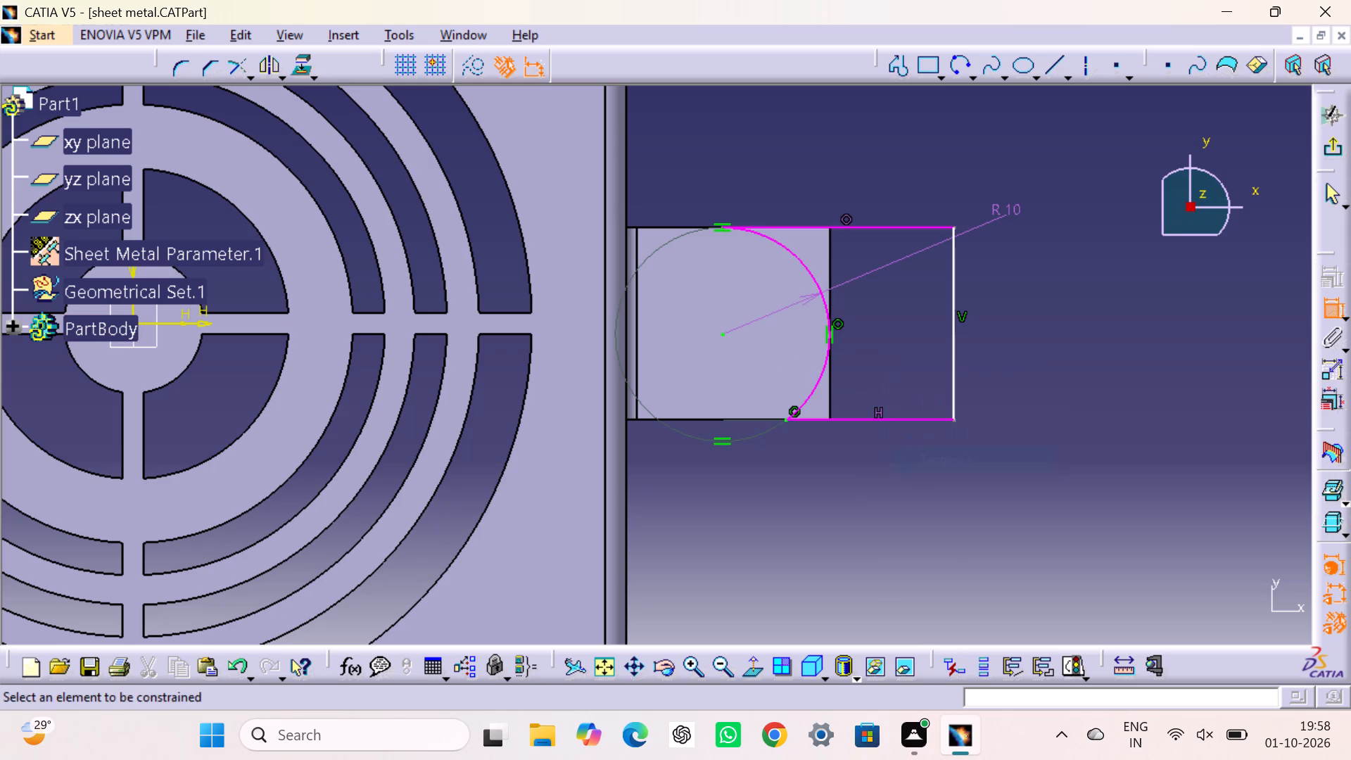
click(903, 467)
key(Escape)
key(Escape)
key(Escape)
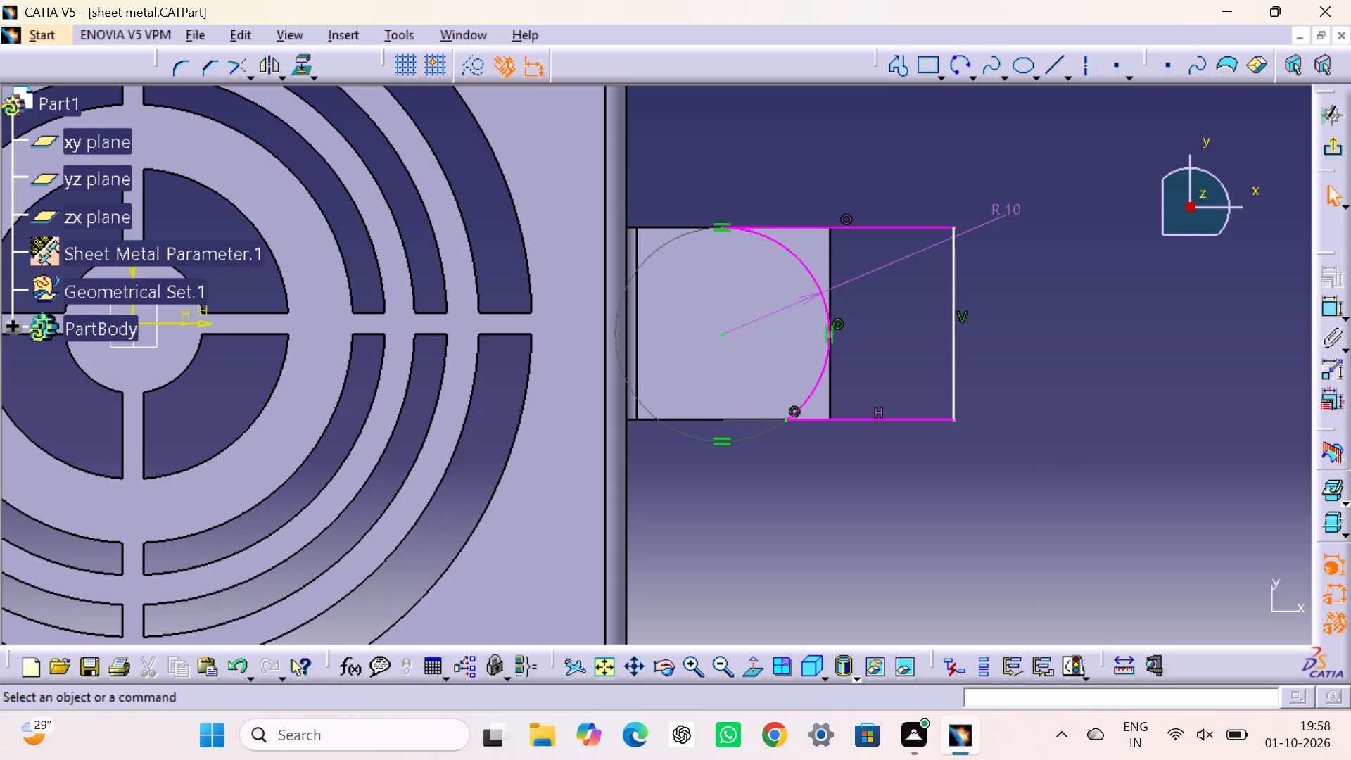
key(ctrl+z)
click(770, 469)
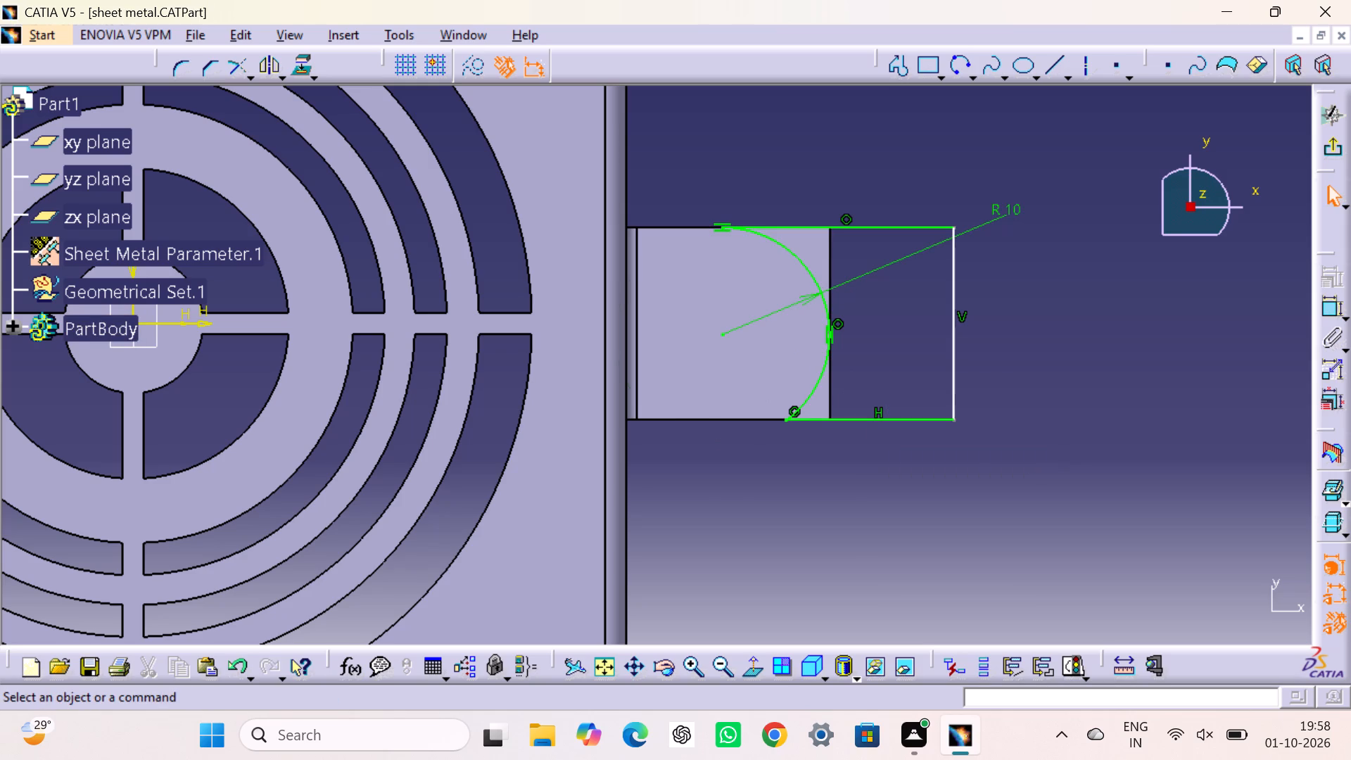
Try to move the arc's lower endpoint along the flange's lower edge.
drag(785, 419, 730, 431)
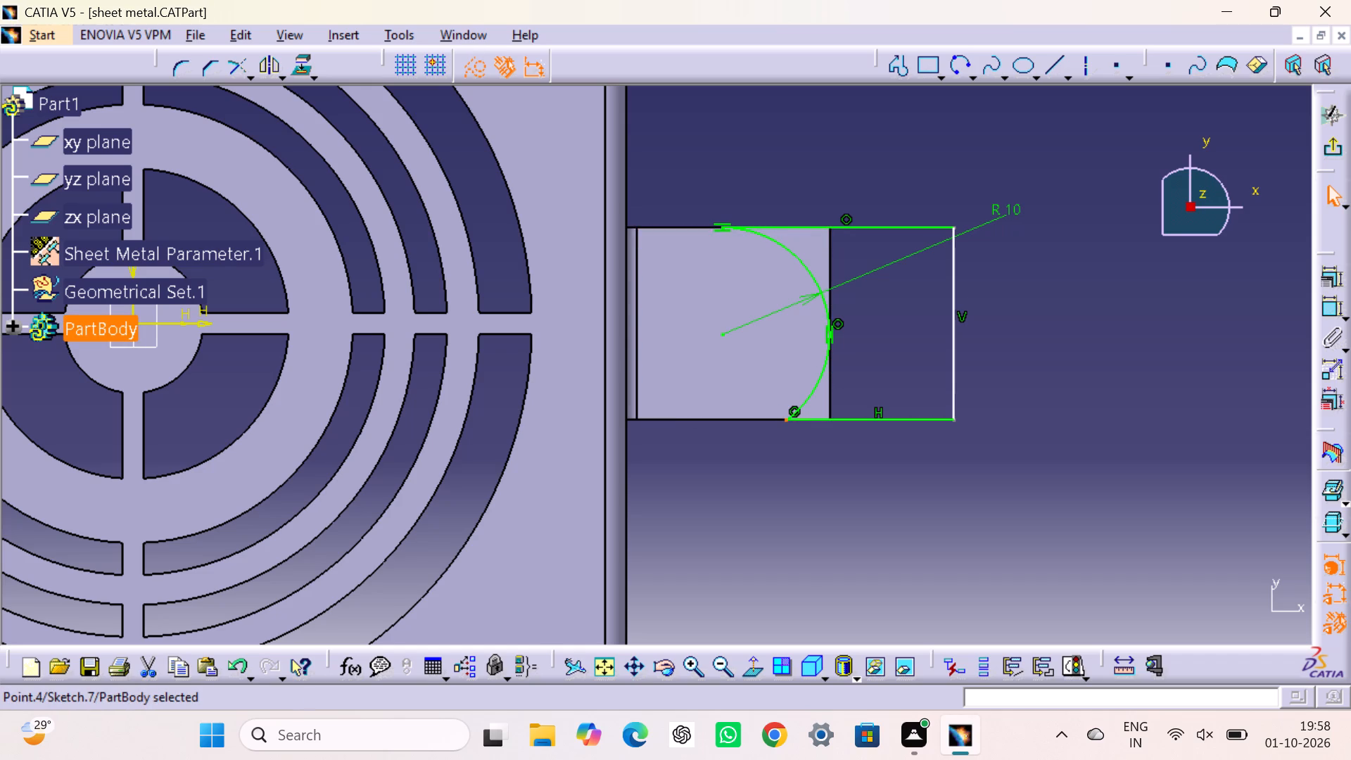
Delete the arc's 10 mm radius dimension.
right_click(893, 264)
click(921, 548)
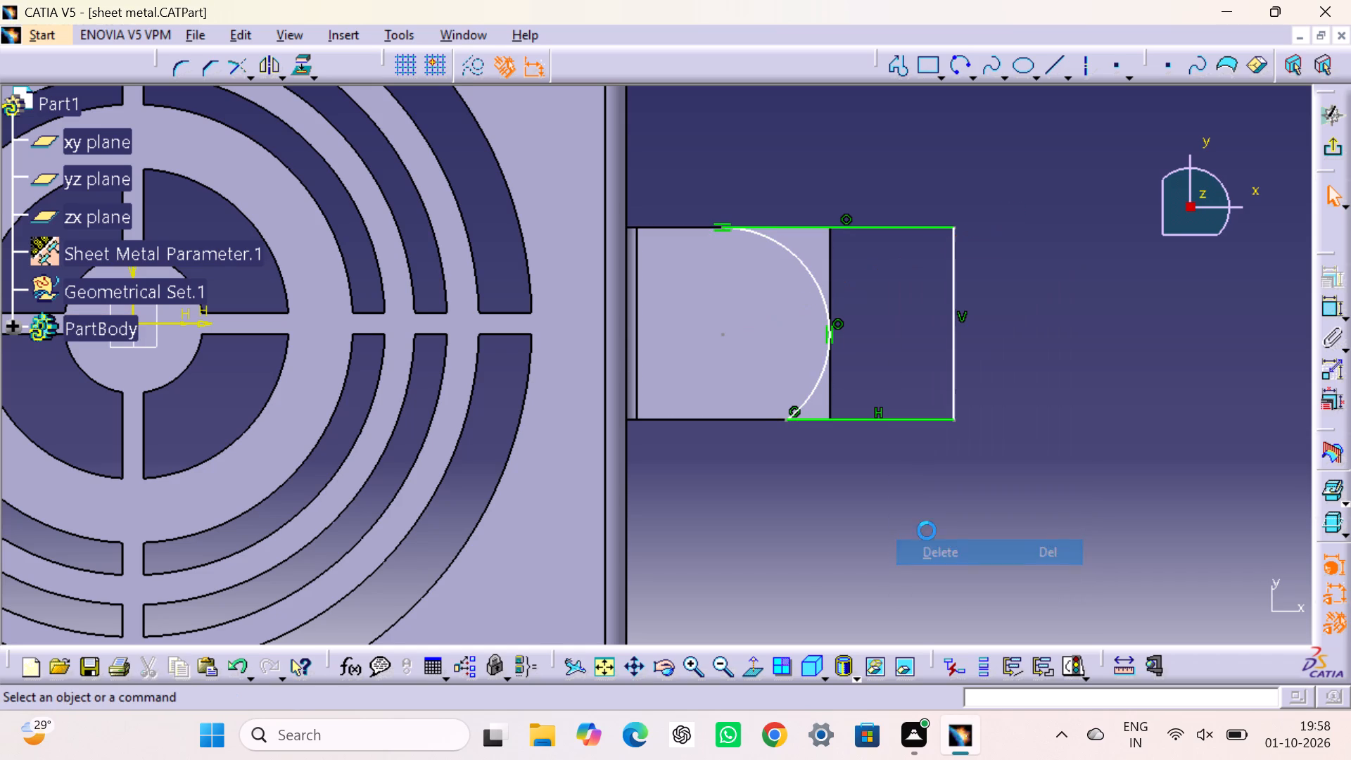
click(1122, 414)
drag(1124, 367, 1138, 340)
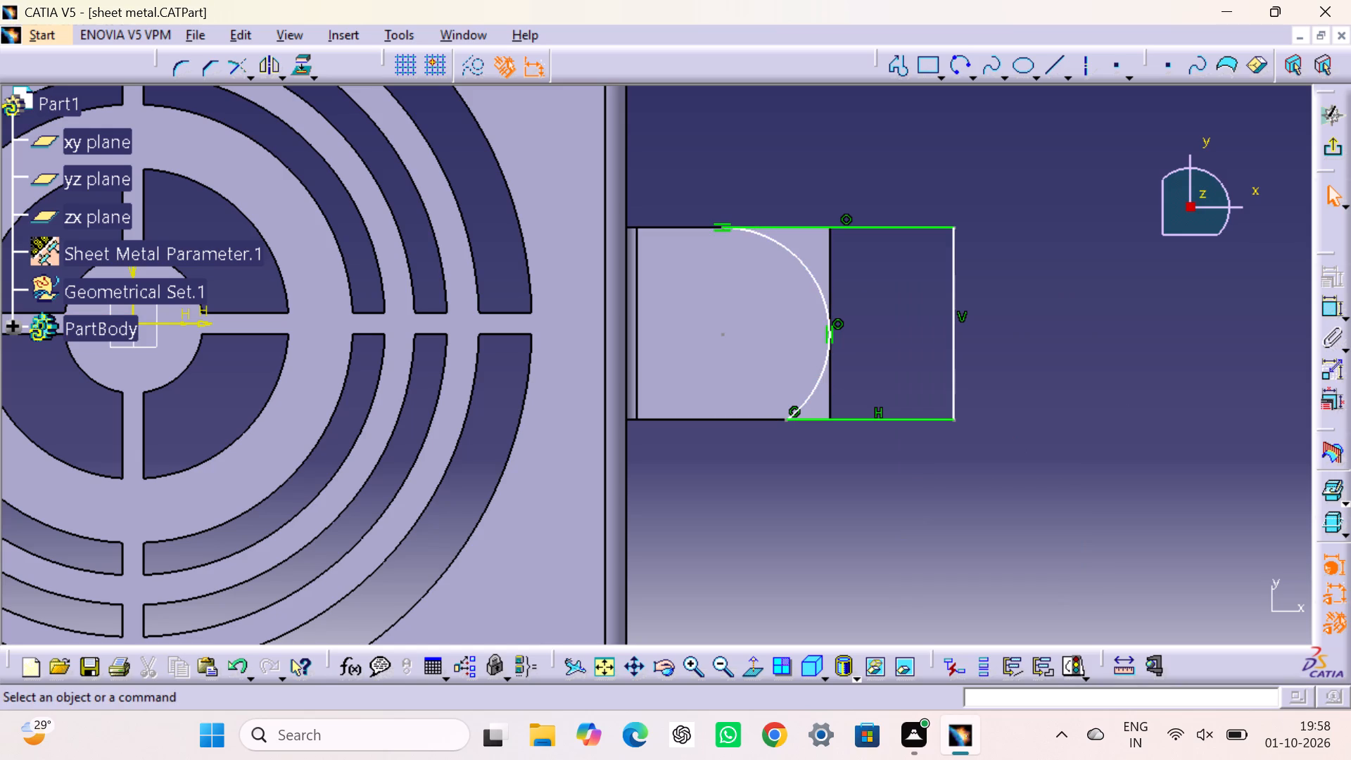
drag(1138, 340, 1138, 333)
Apply a tangency constraint between the arc and the profile's lower line.
click(822, 362)
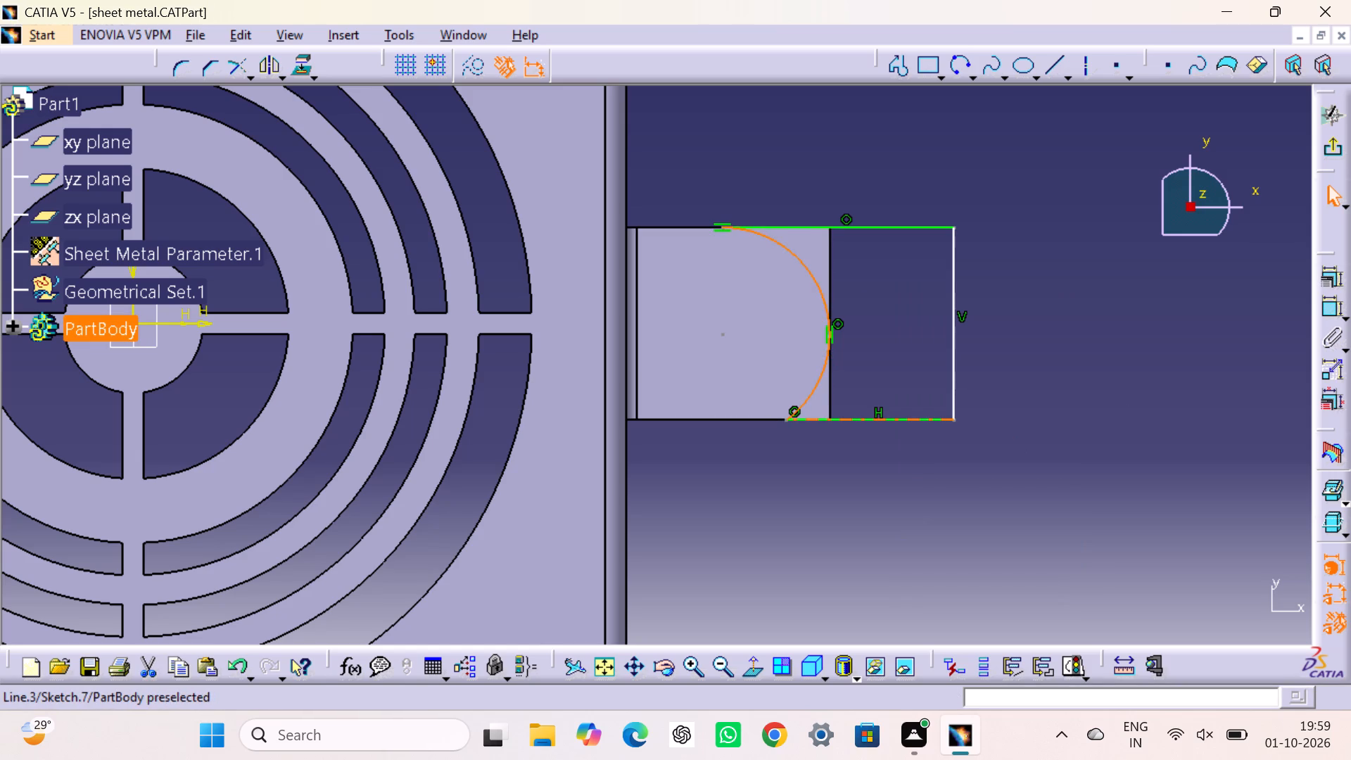
ctrl+click(830, 420)
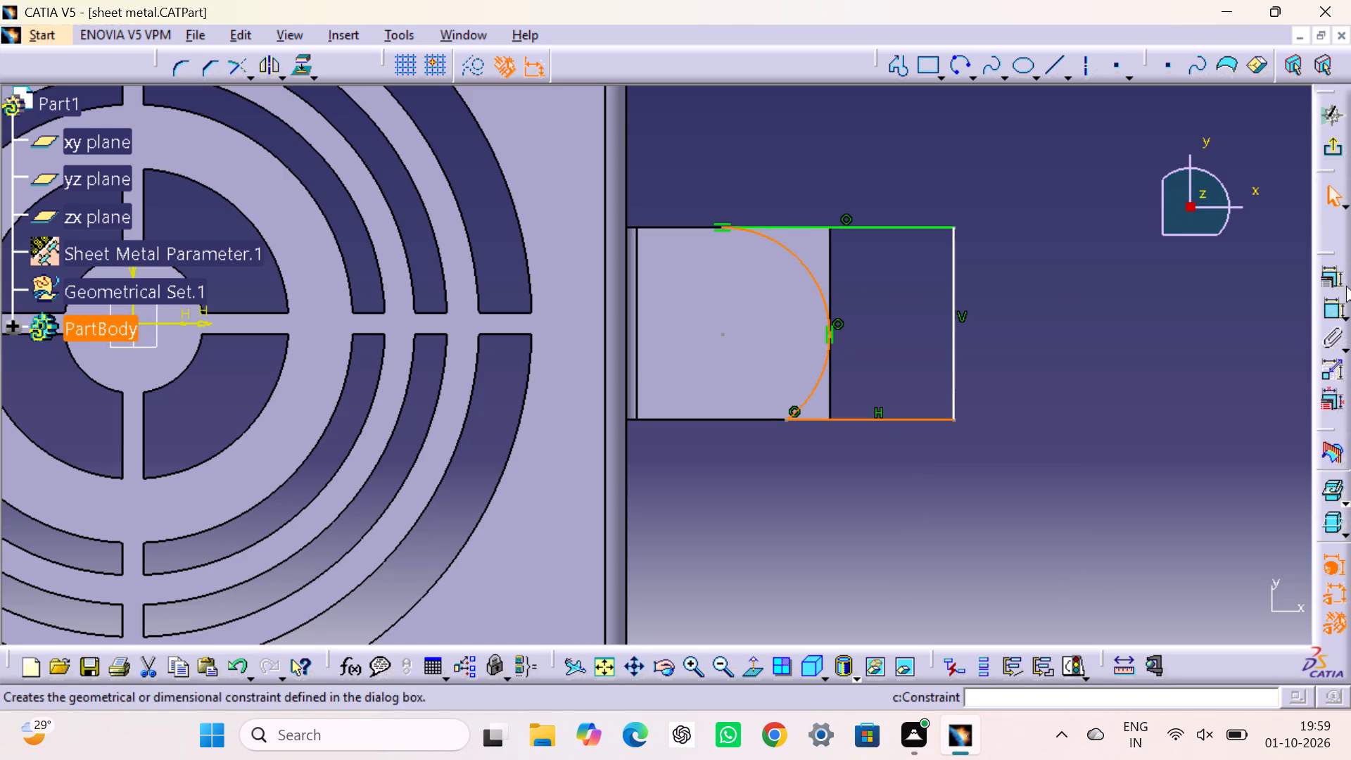
click(1342, 283)
click(1191, 457)
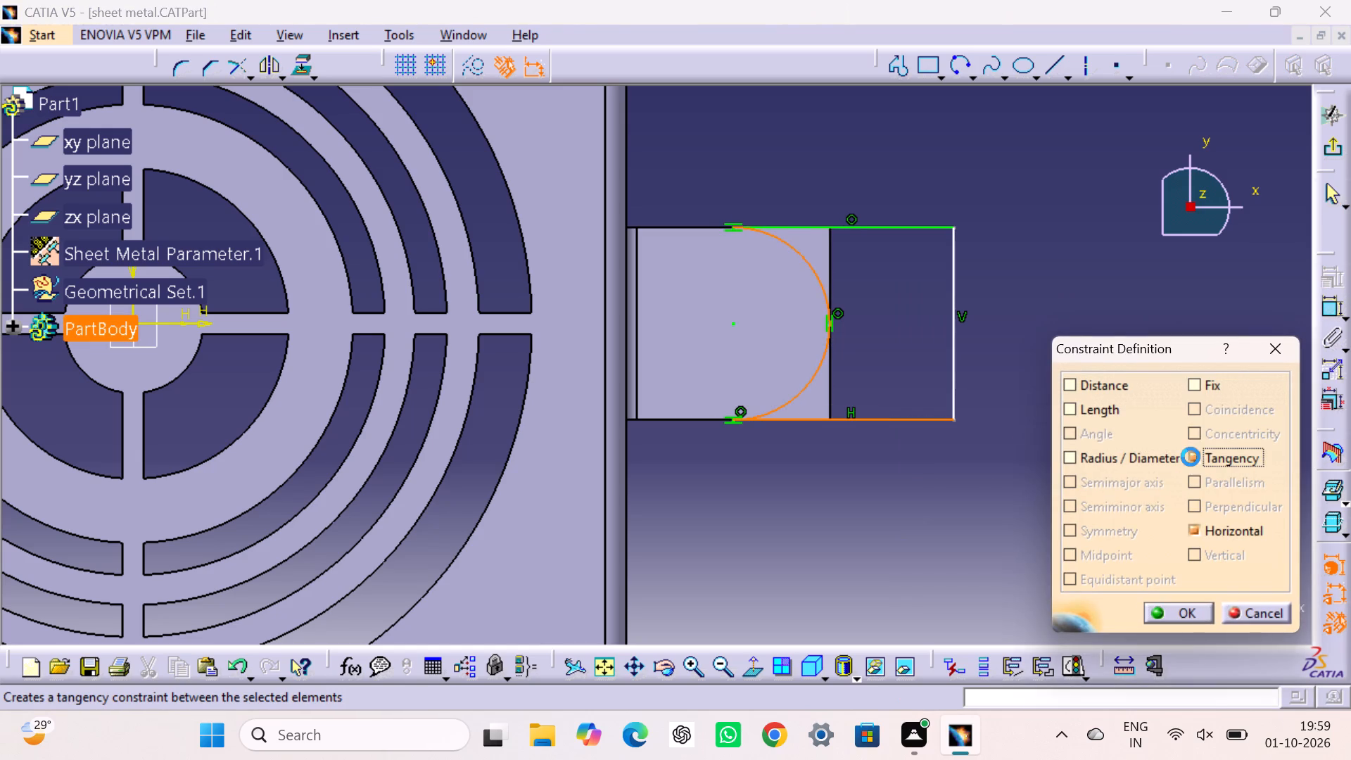
click(1193, 608)
click(1122, 395)
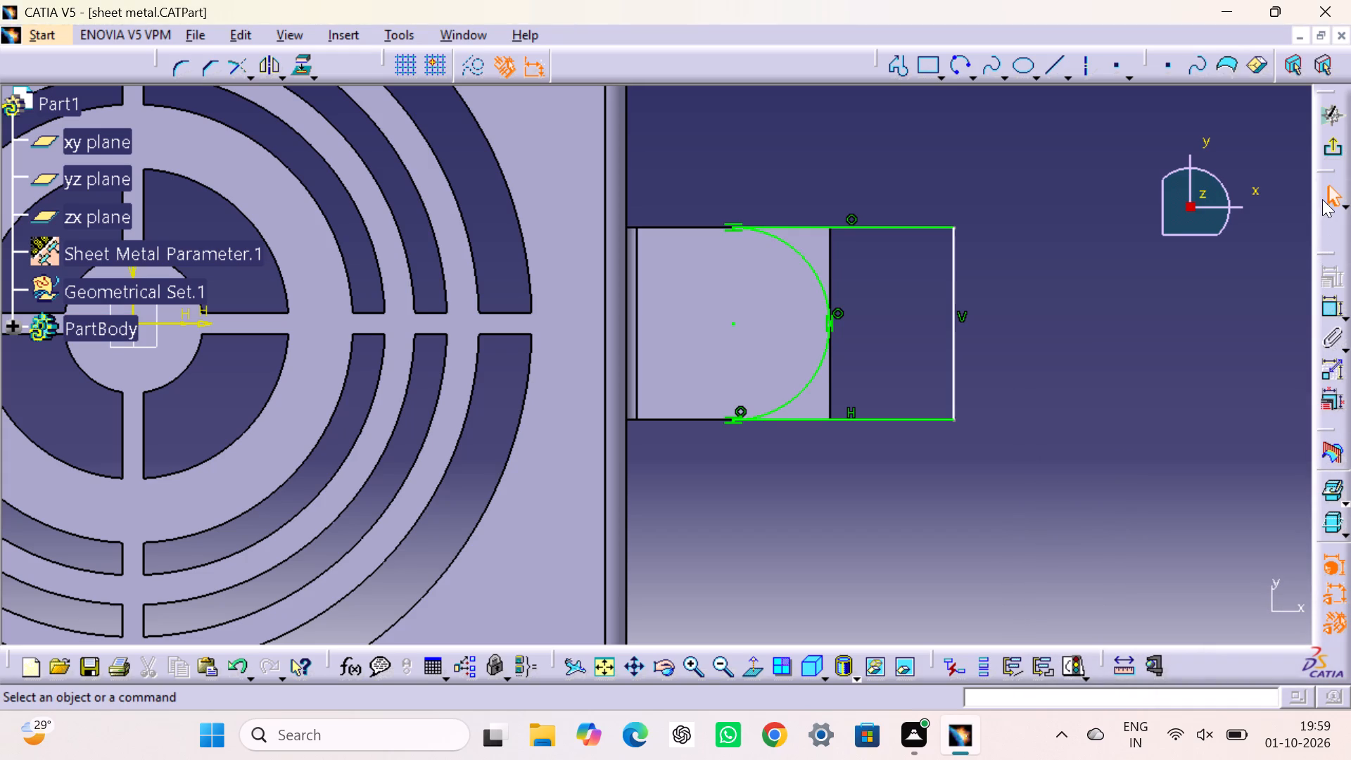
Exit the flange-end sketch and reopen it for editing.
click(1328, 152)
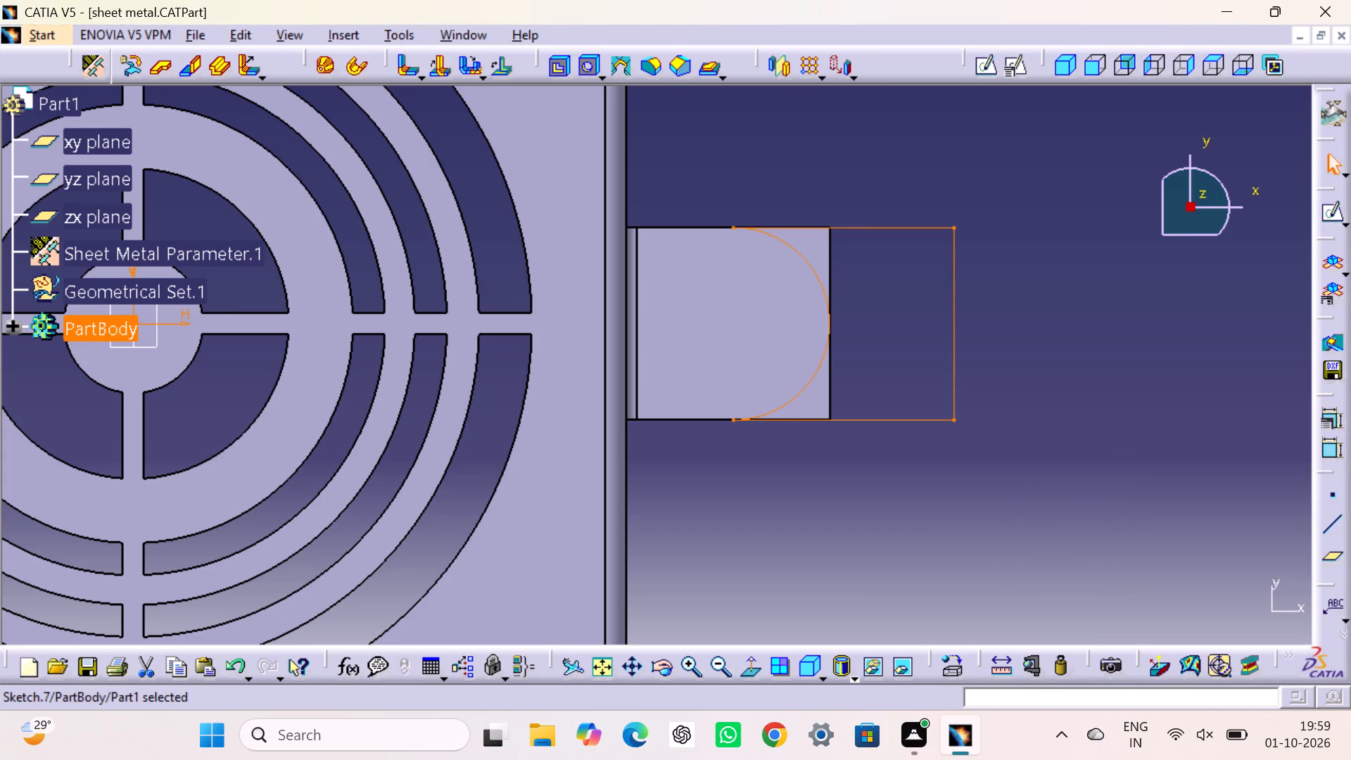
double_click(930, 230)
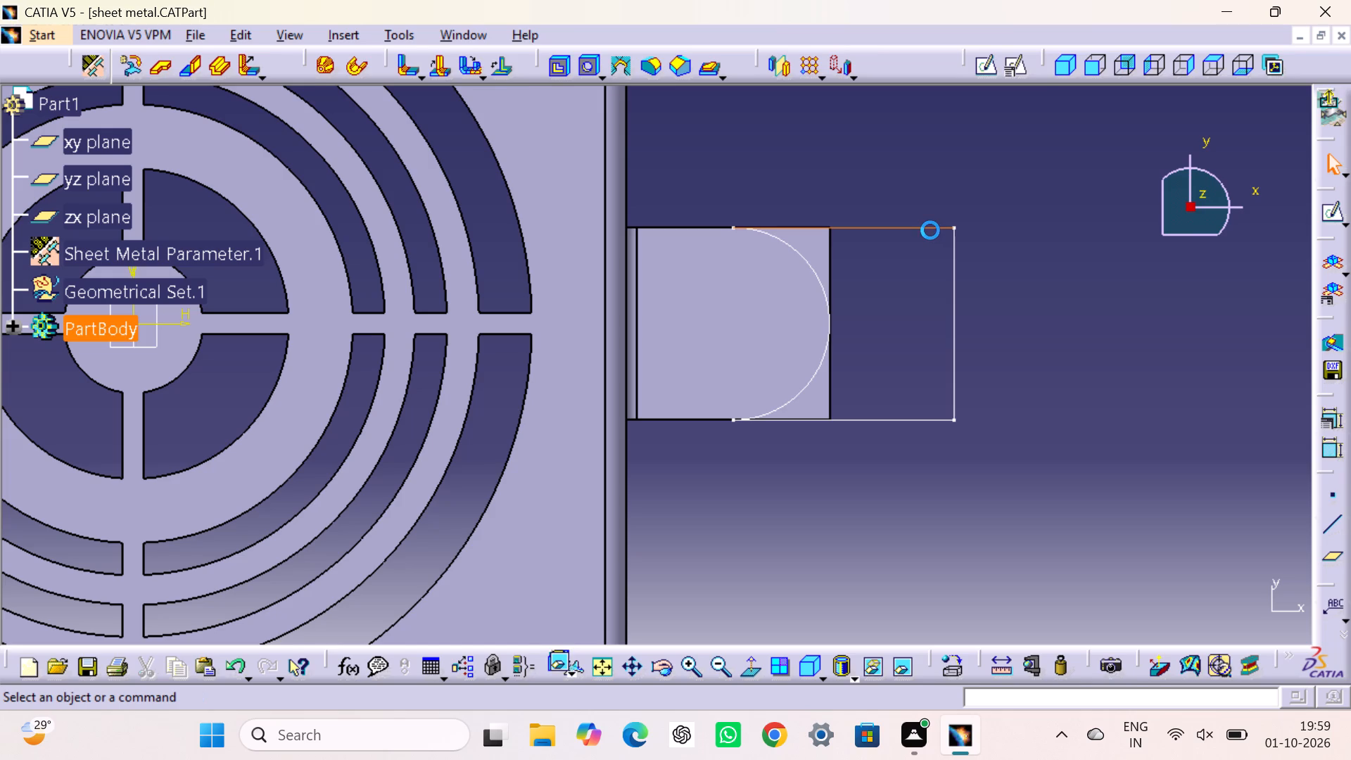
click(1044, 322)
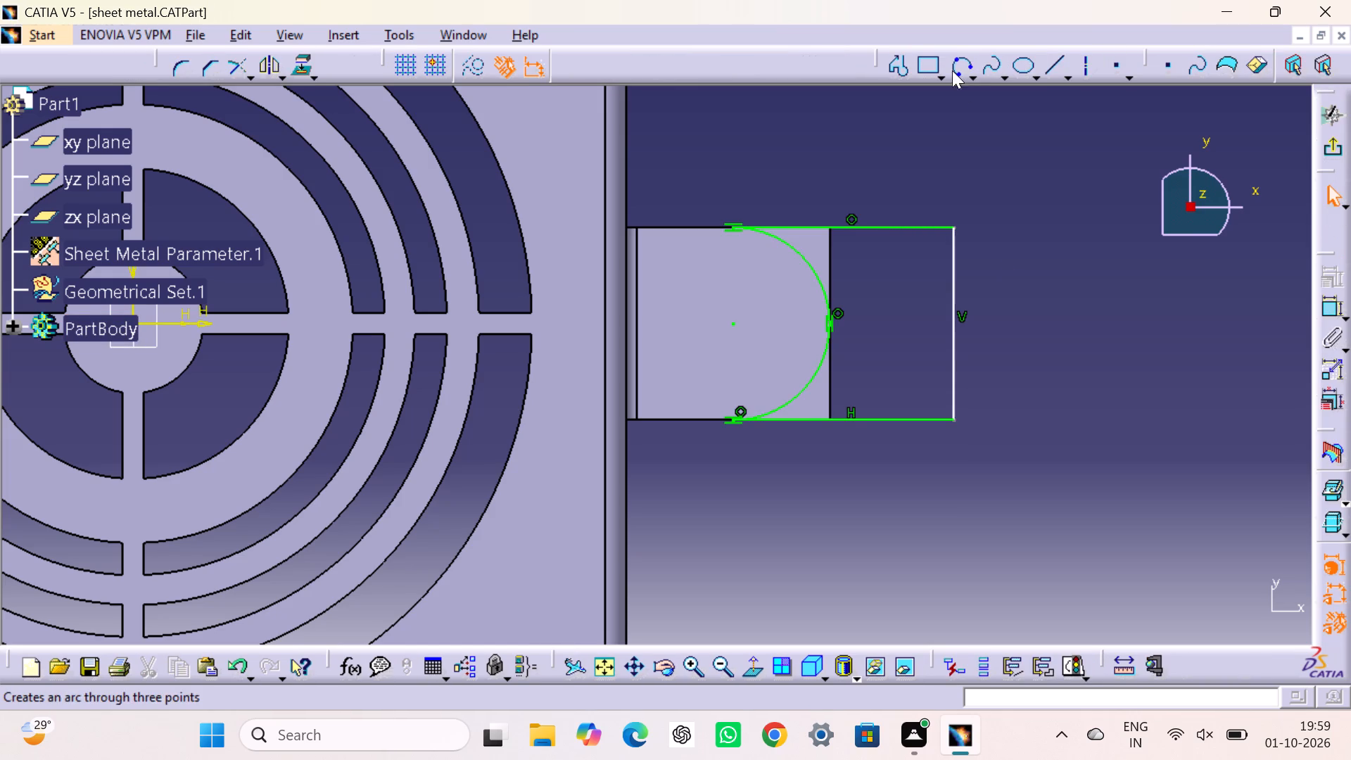
Draw a hole circle centred on the arc's centre, constrain its diameter to 10 mm, and exit the sketch.
click(973, 77)
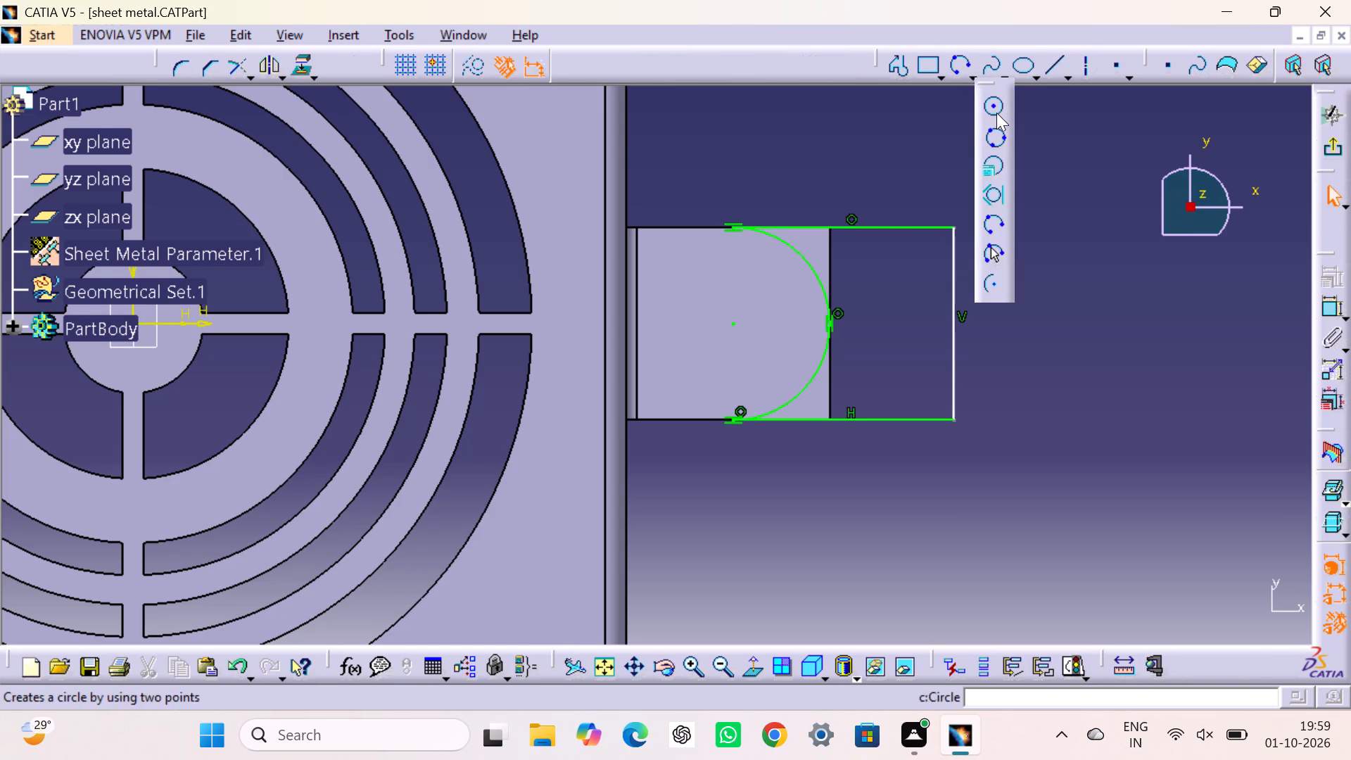
click(998, 107)
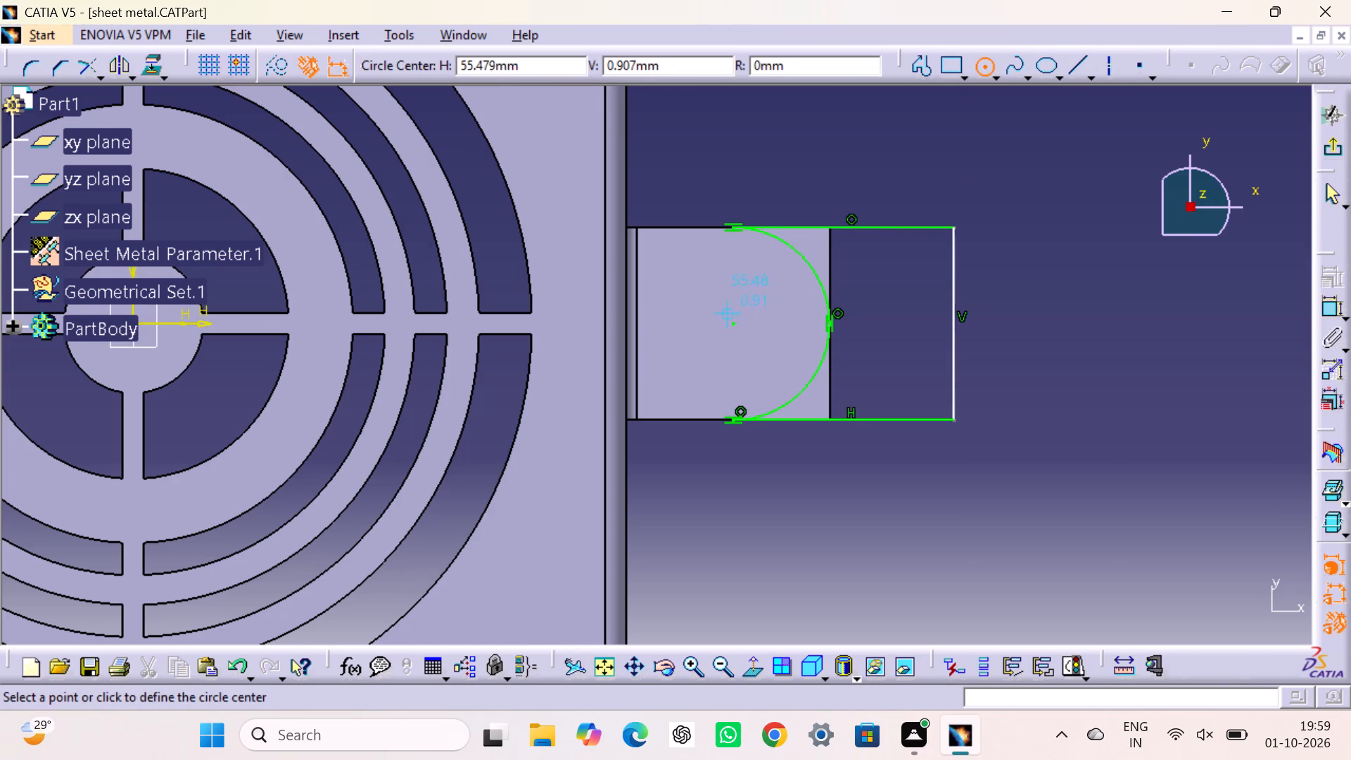
click(735, 320)
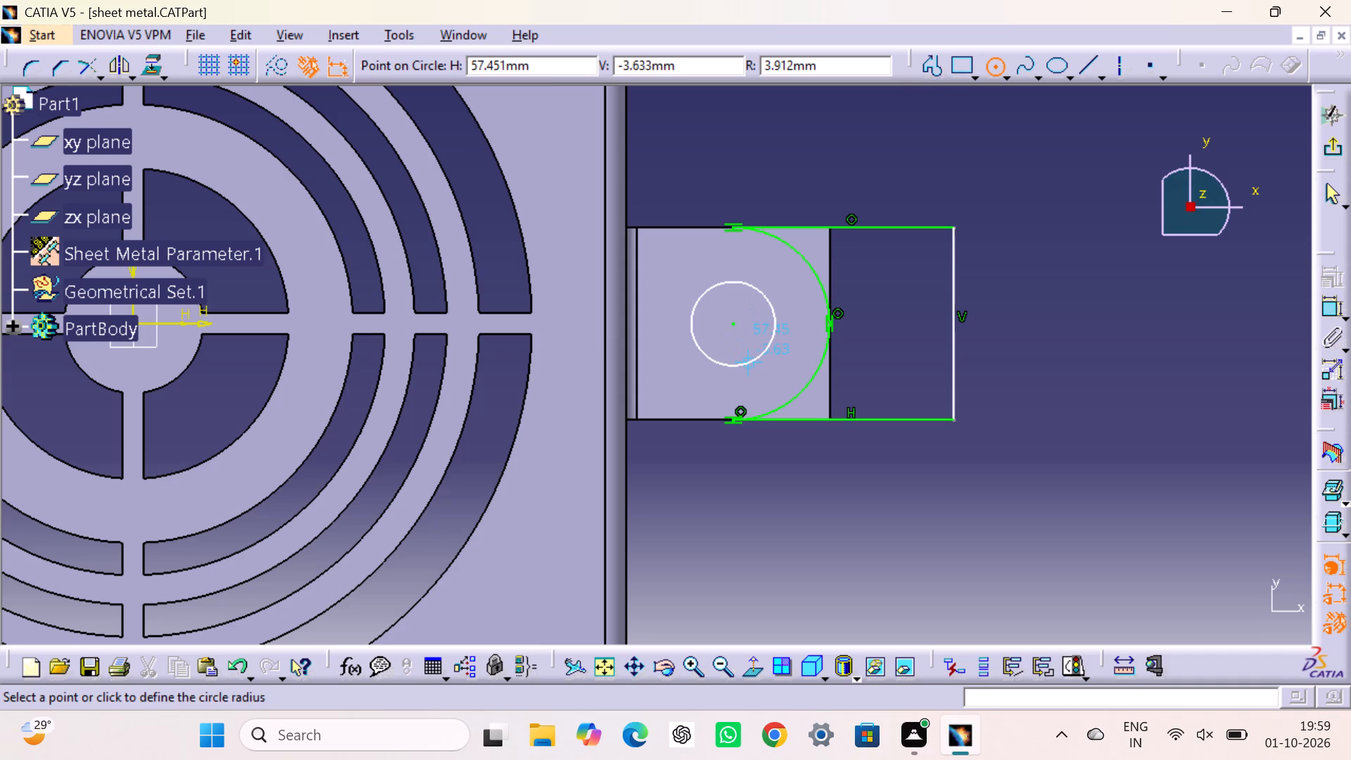
click(750, 364)
click(1332, 306)
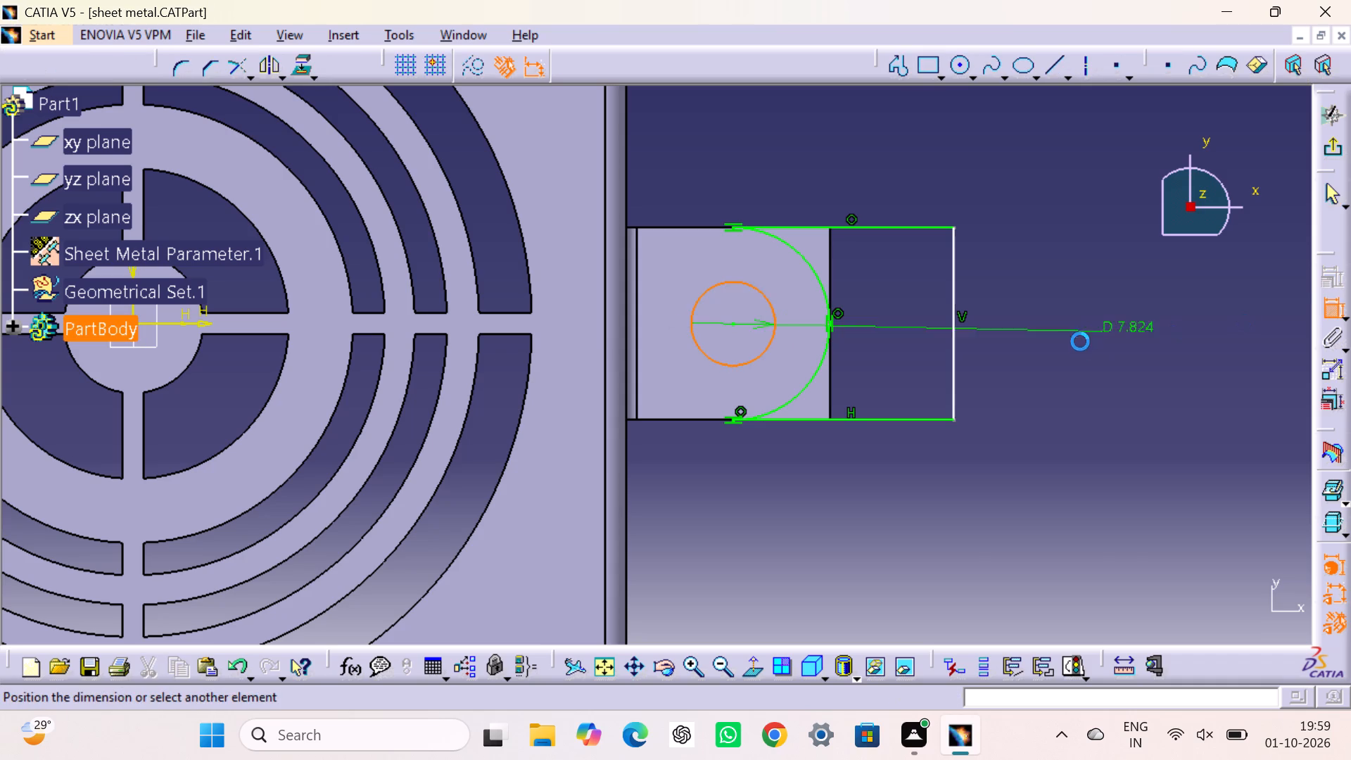
click(1056, 359)
double_click(1064, 354)
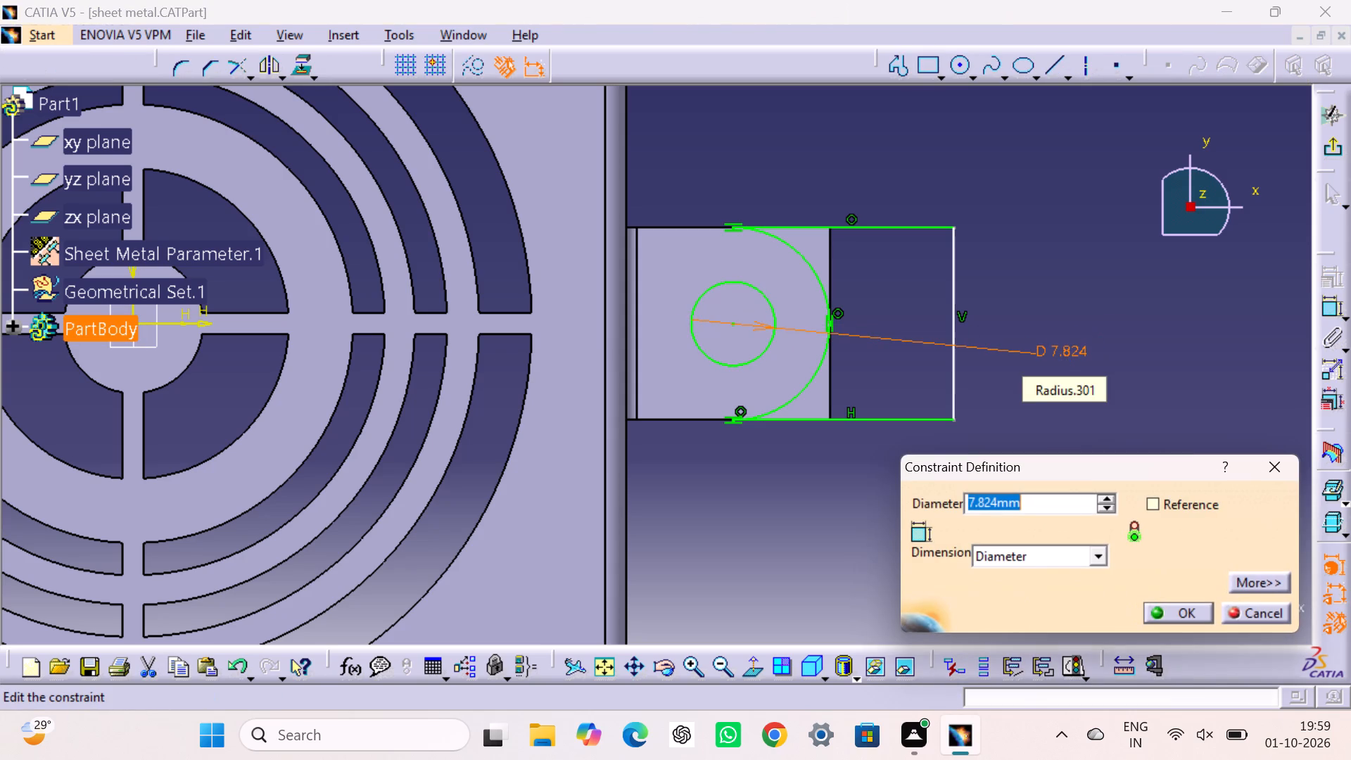
text(10)
key(Return)
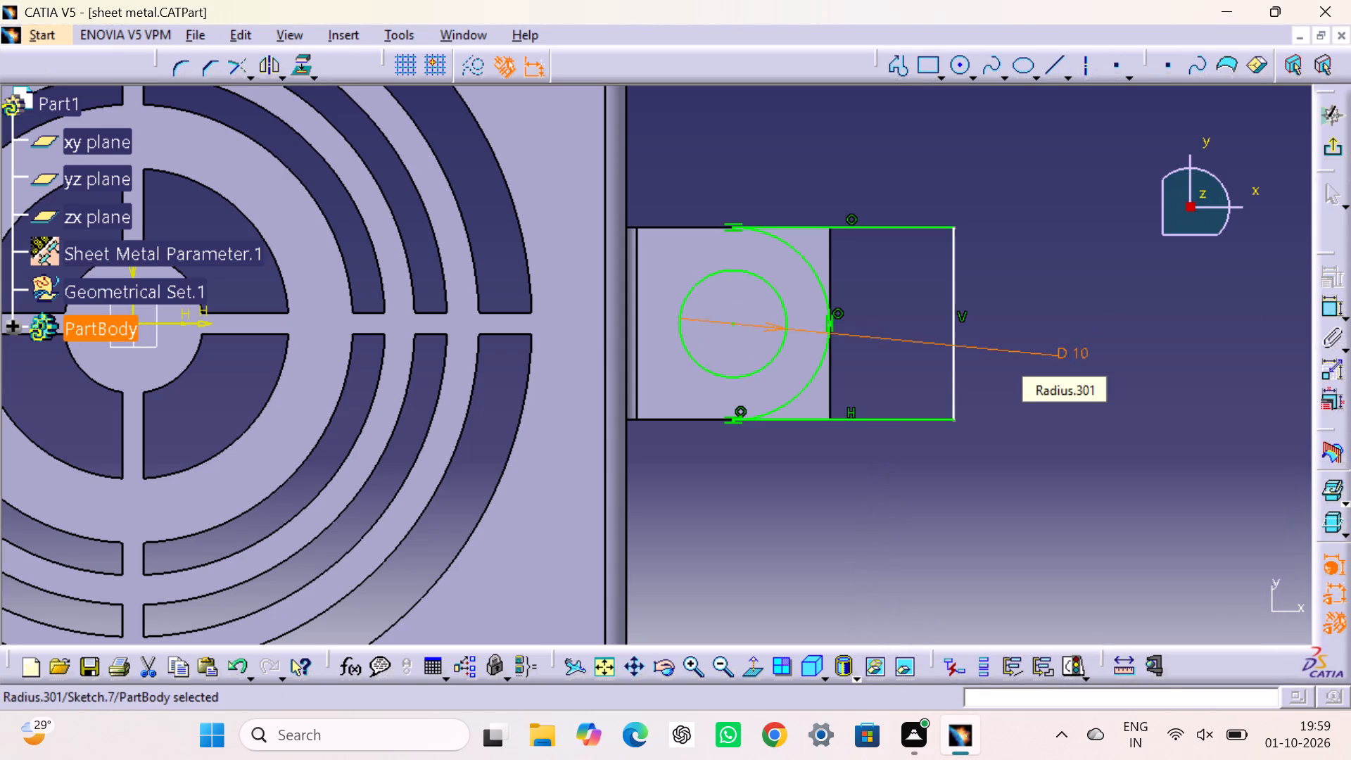
click(1331, 146)
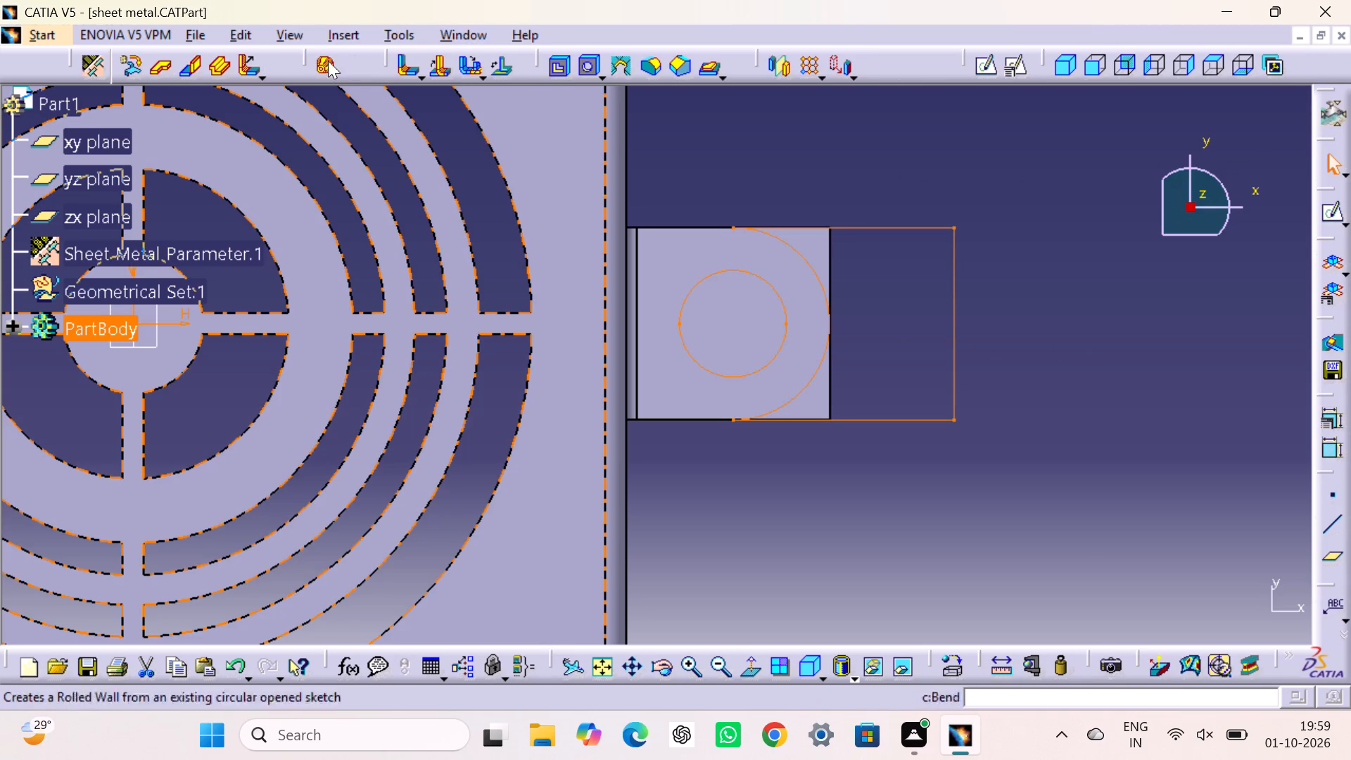
Cut the flange with the rounded-end and hole sketch as a sheetmetal standard cutout, 8 mm deep.
click(554, 65)
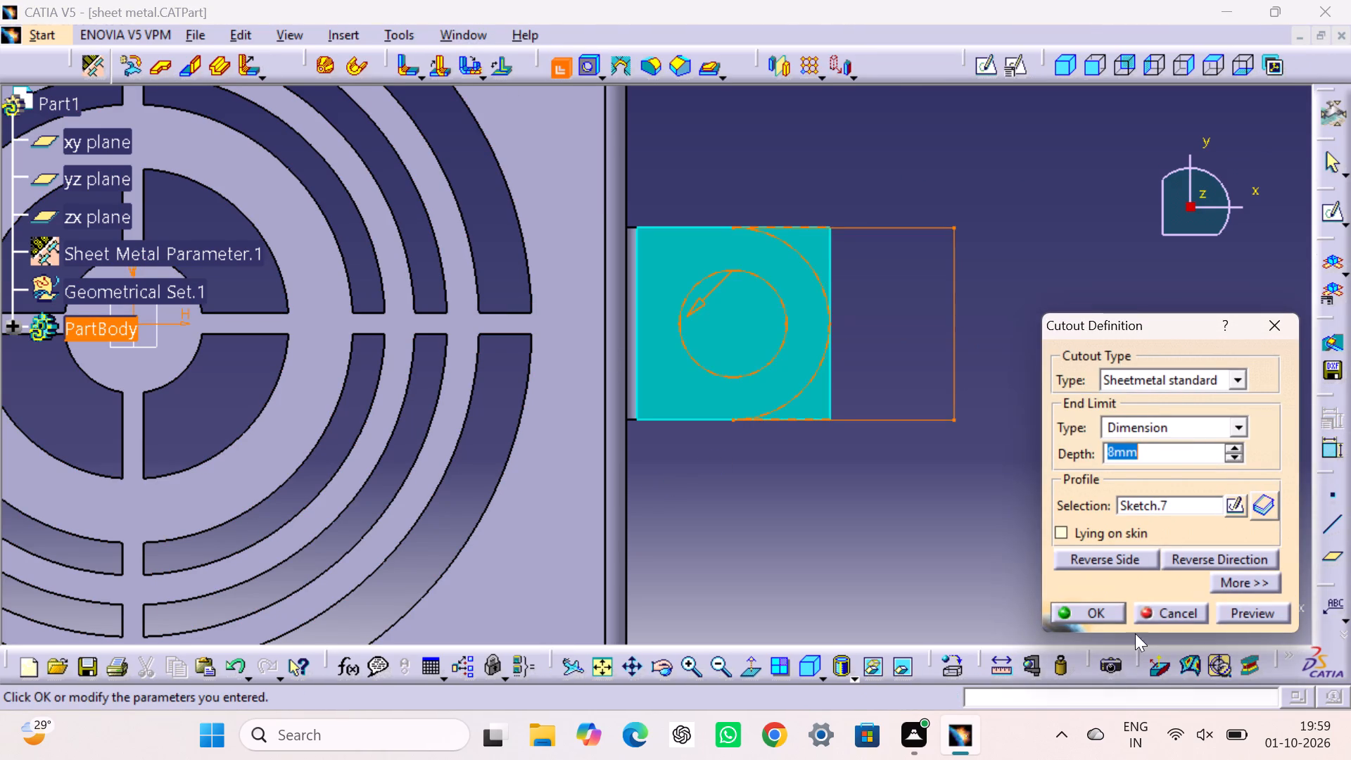
click(1117, 611)
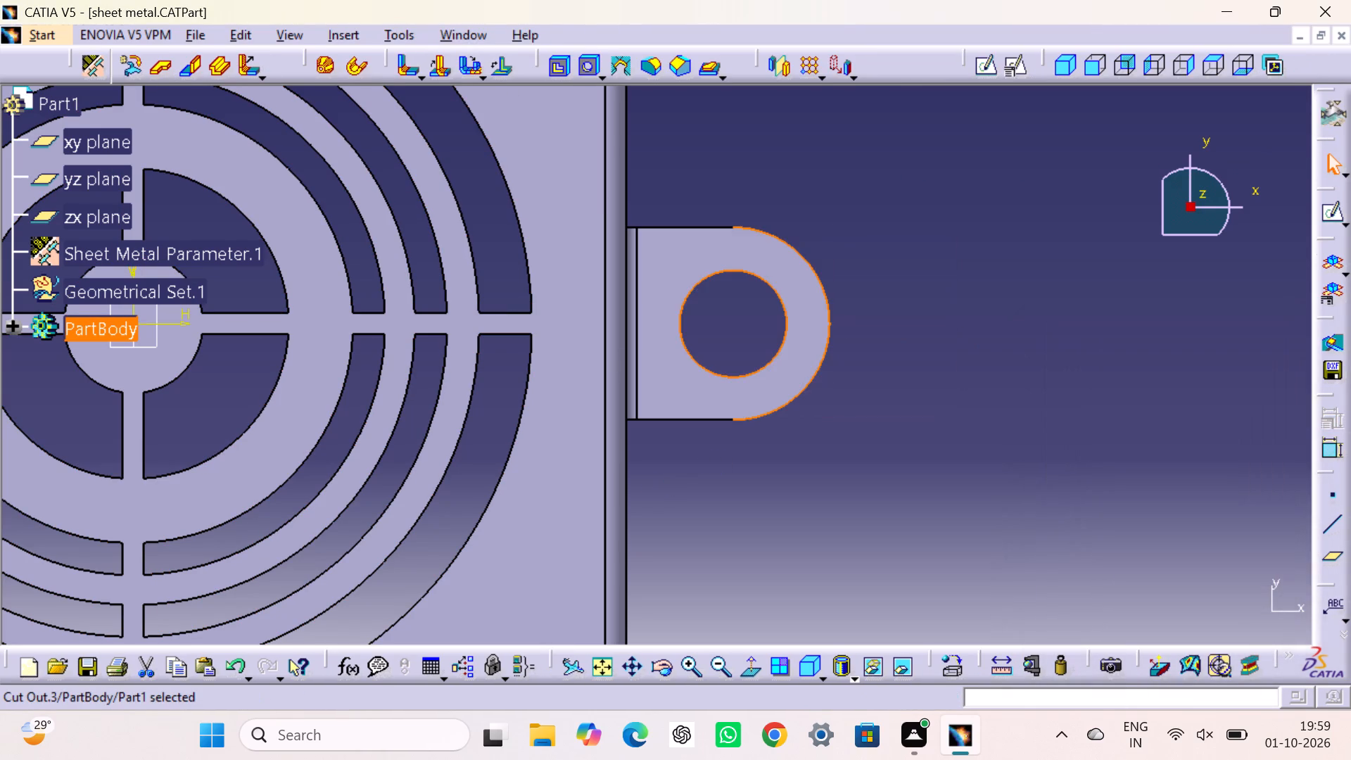
click(981, 581)
Mirror the tall side wall that carries the newly cut tab about the yz plane.
scroll(763, 519, up, 1)
middle_drag(763, 519, 760, 509)
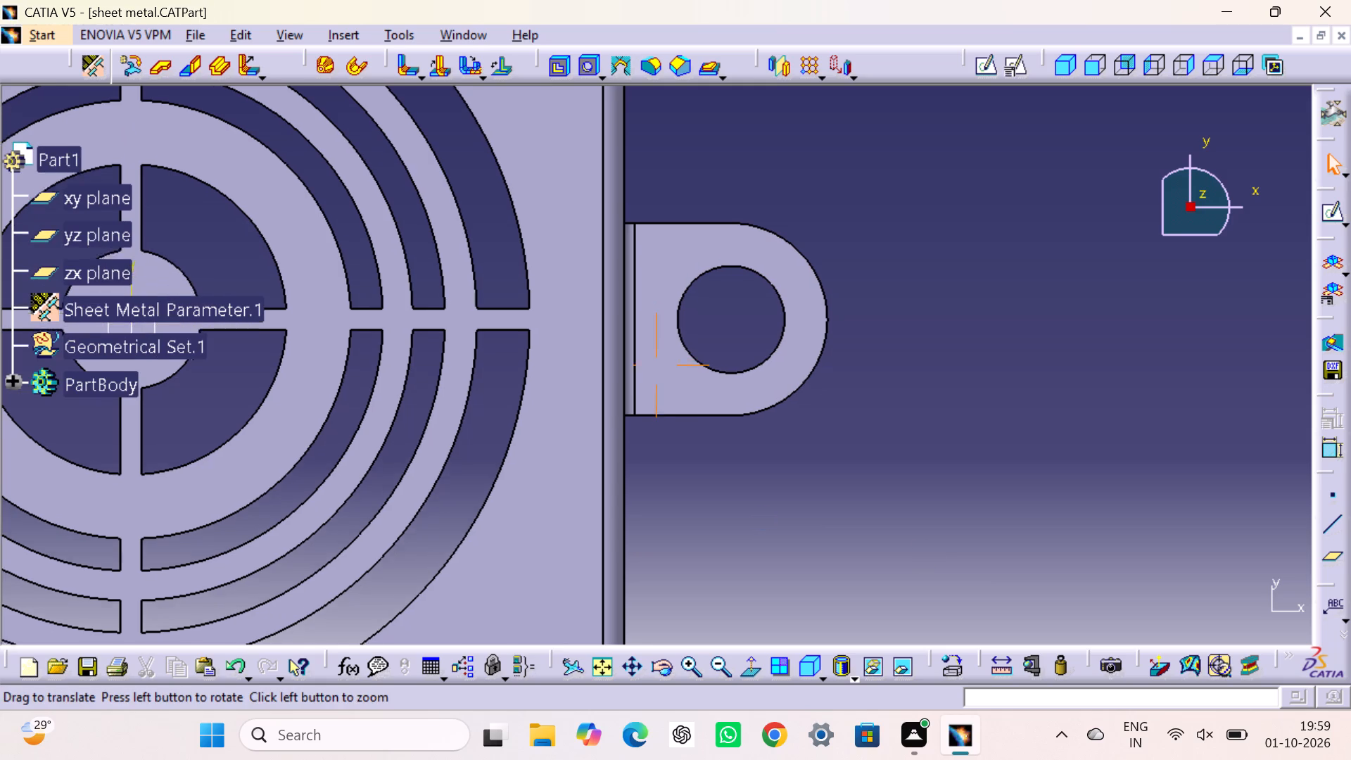
middle_drag(760, 509, 796, 388)
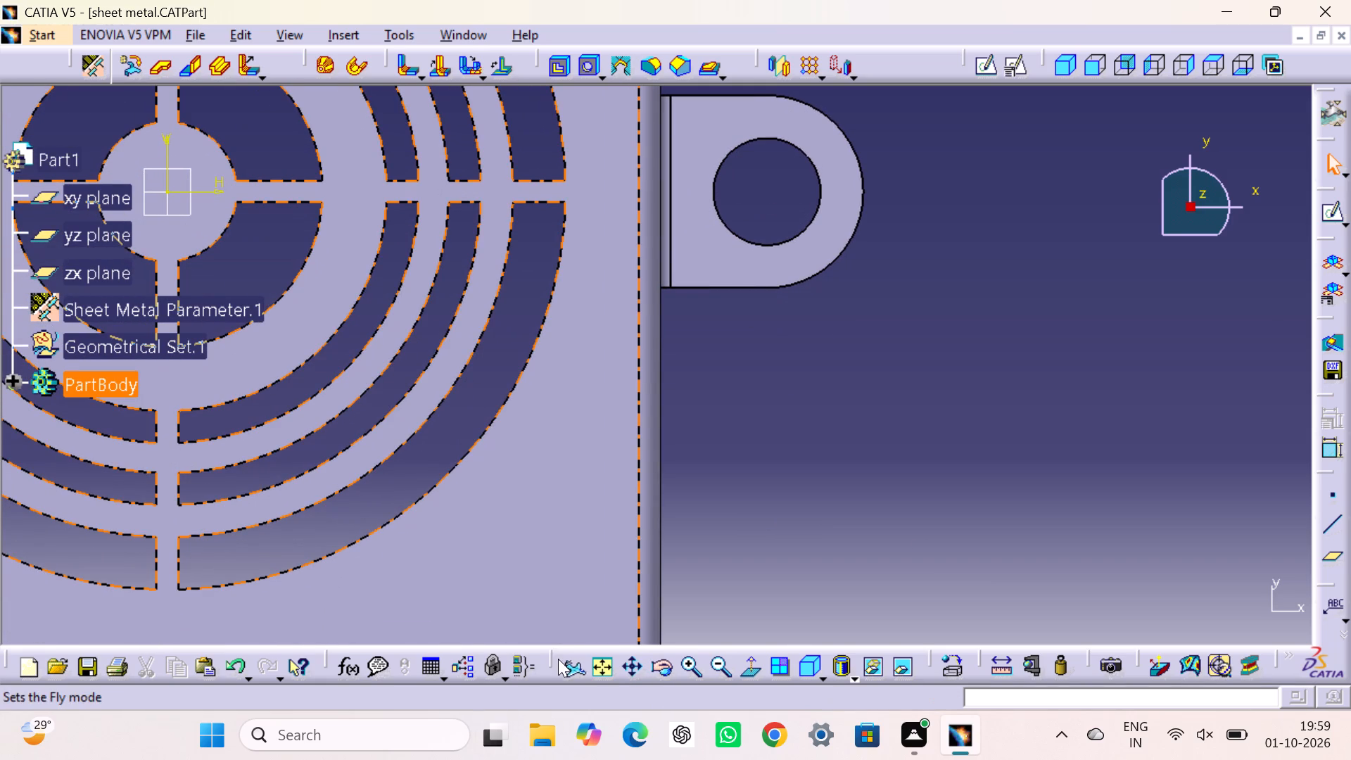
drag(602, 667, 603, 661)
click(1065, 445)
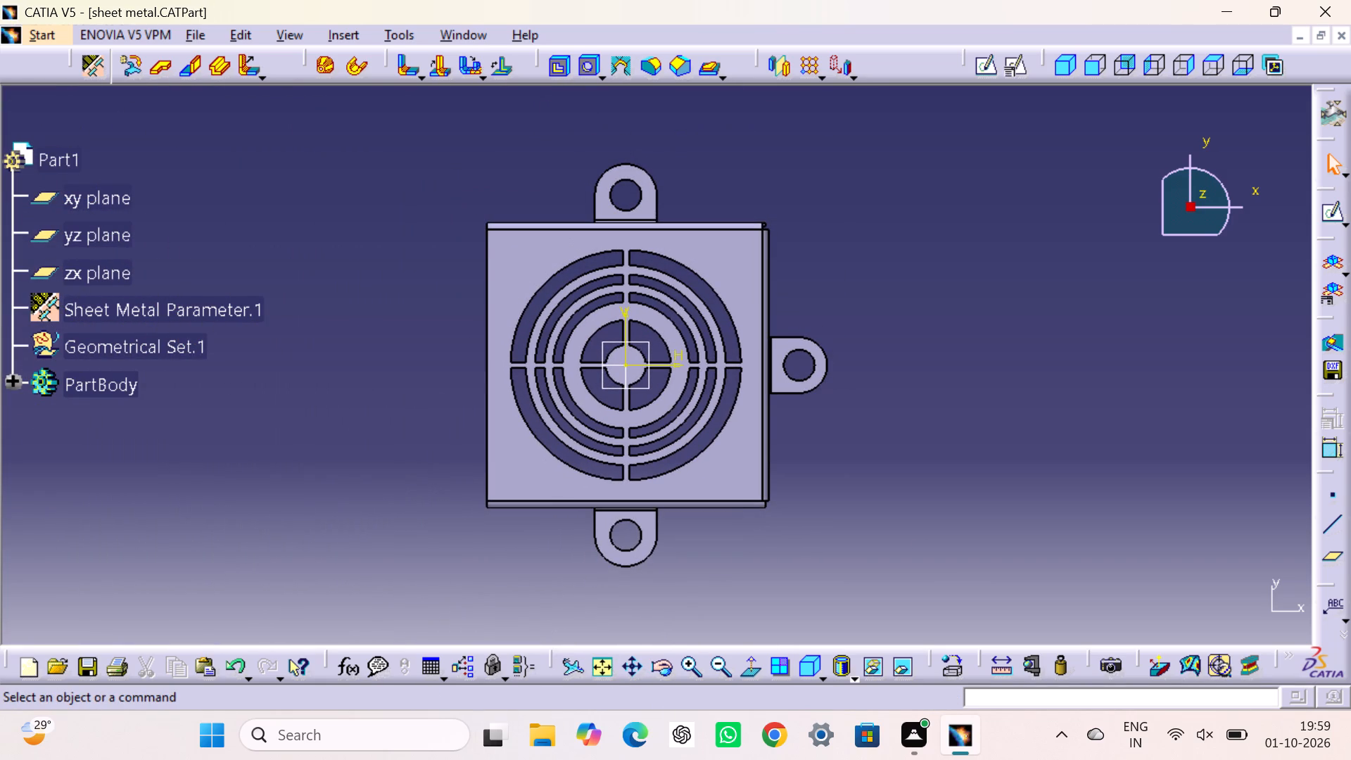
click(813, 664)
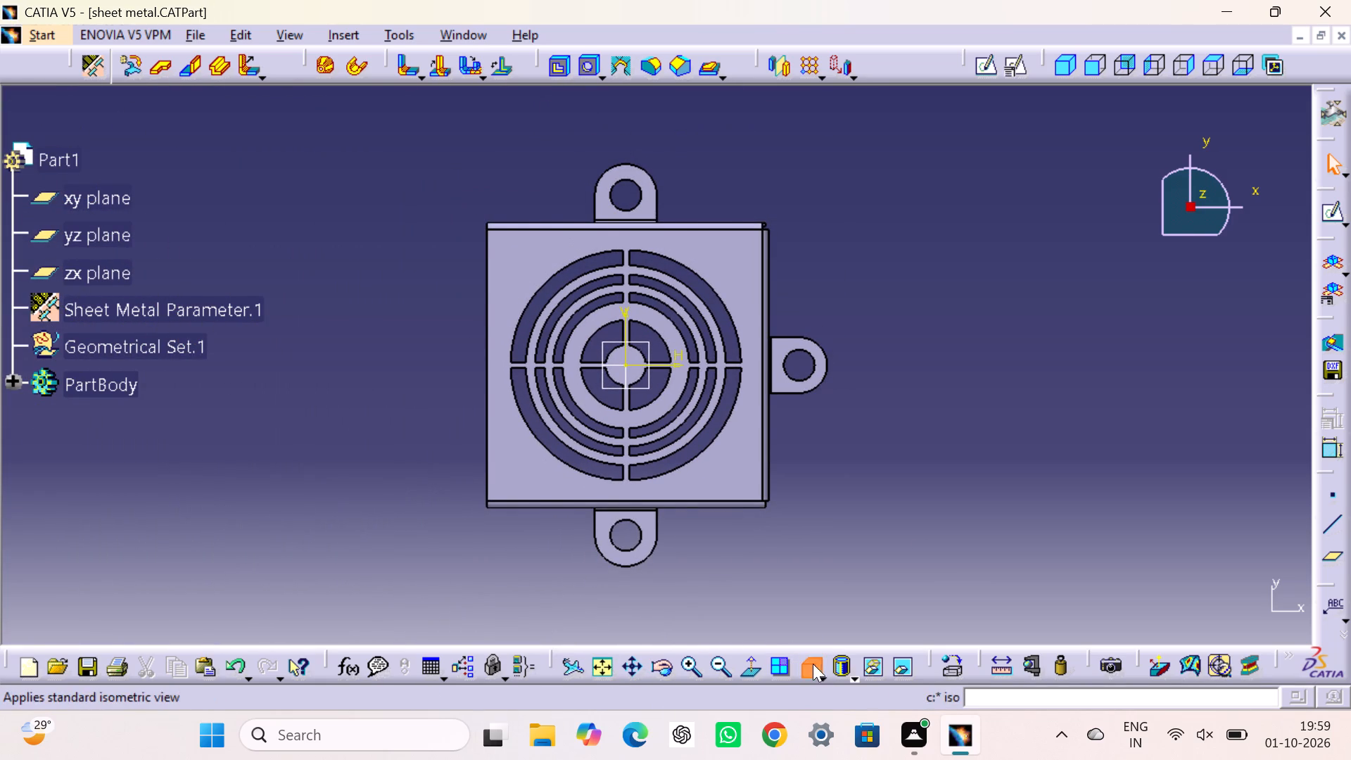
click(976, 420)
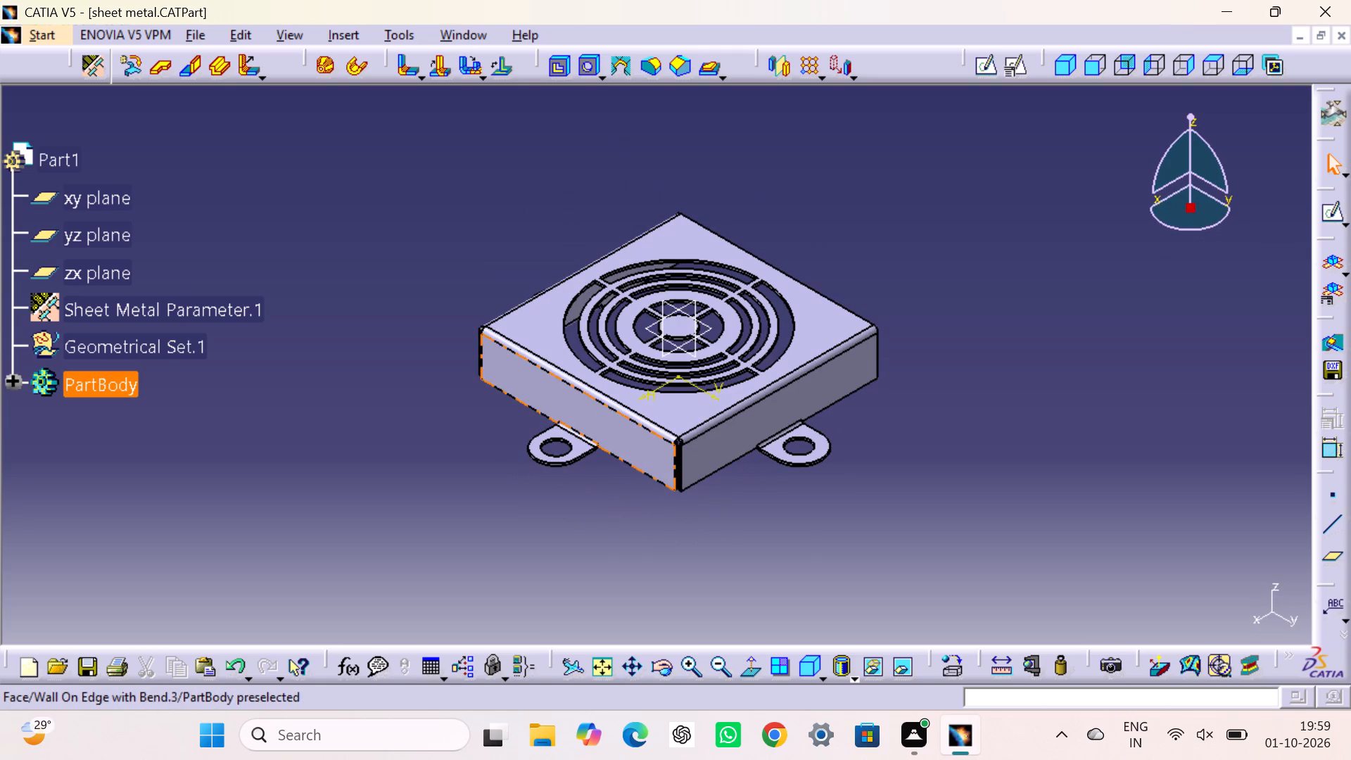
click(608, 419)
ctrl+click(578, 448)
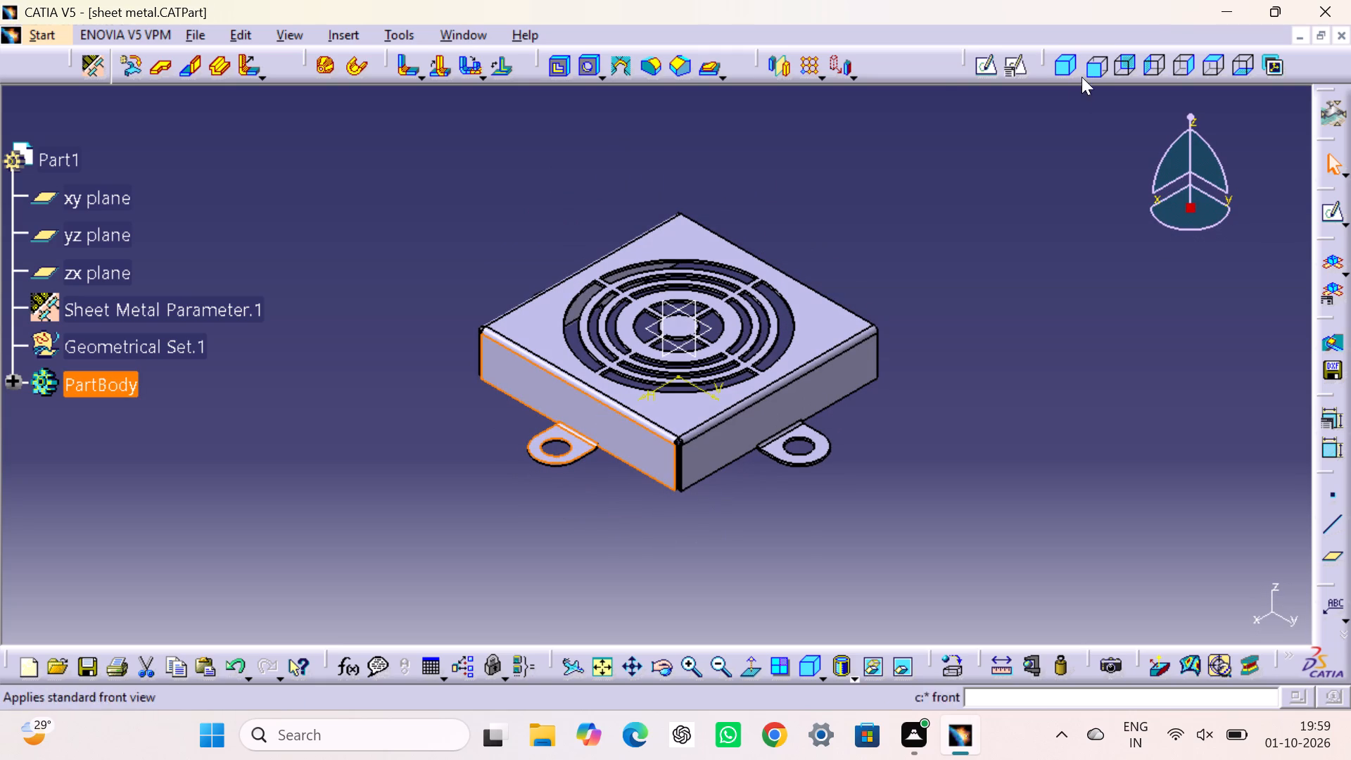
click(776, 63)
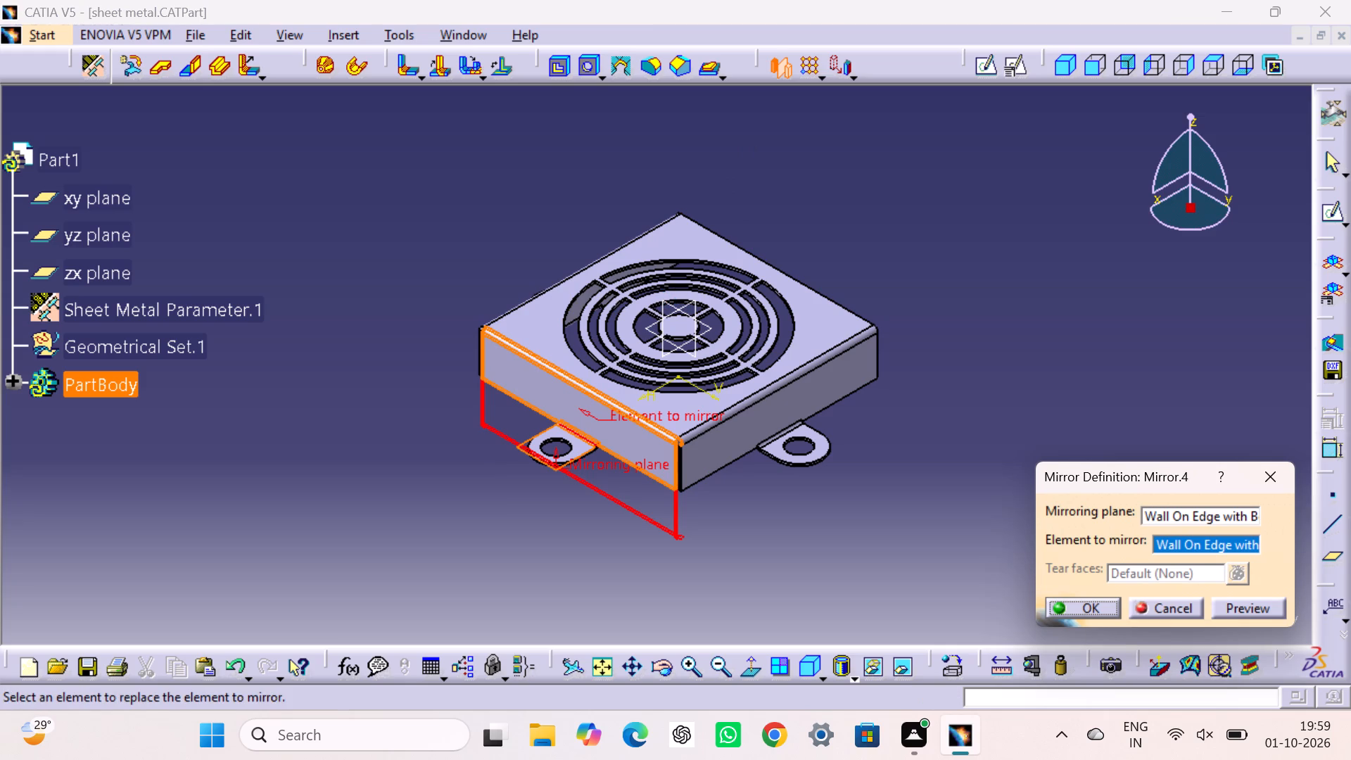
right_click(1226, 511)
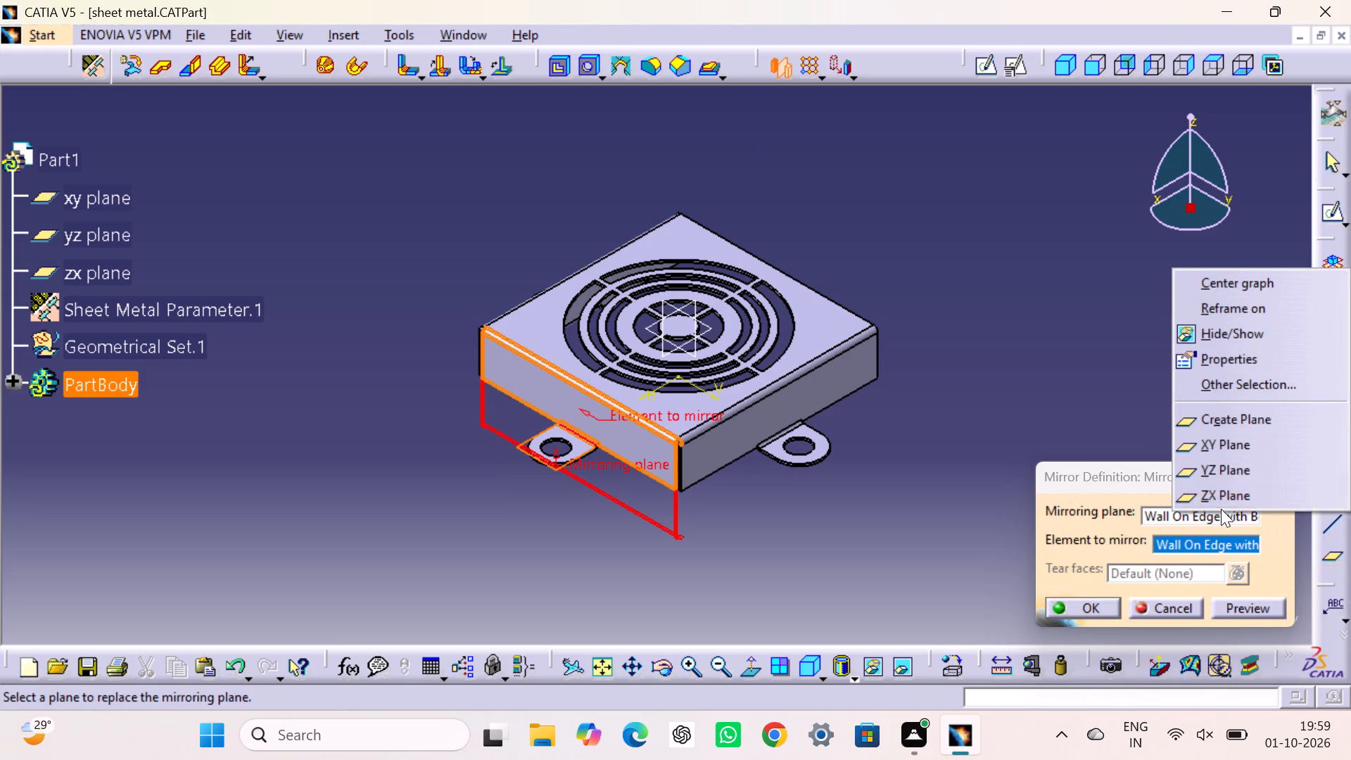
click(1240, 443)
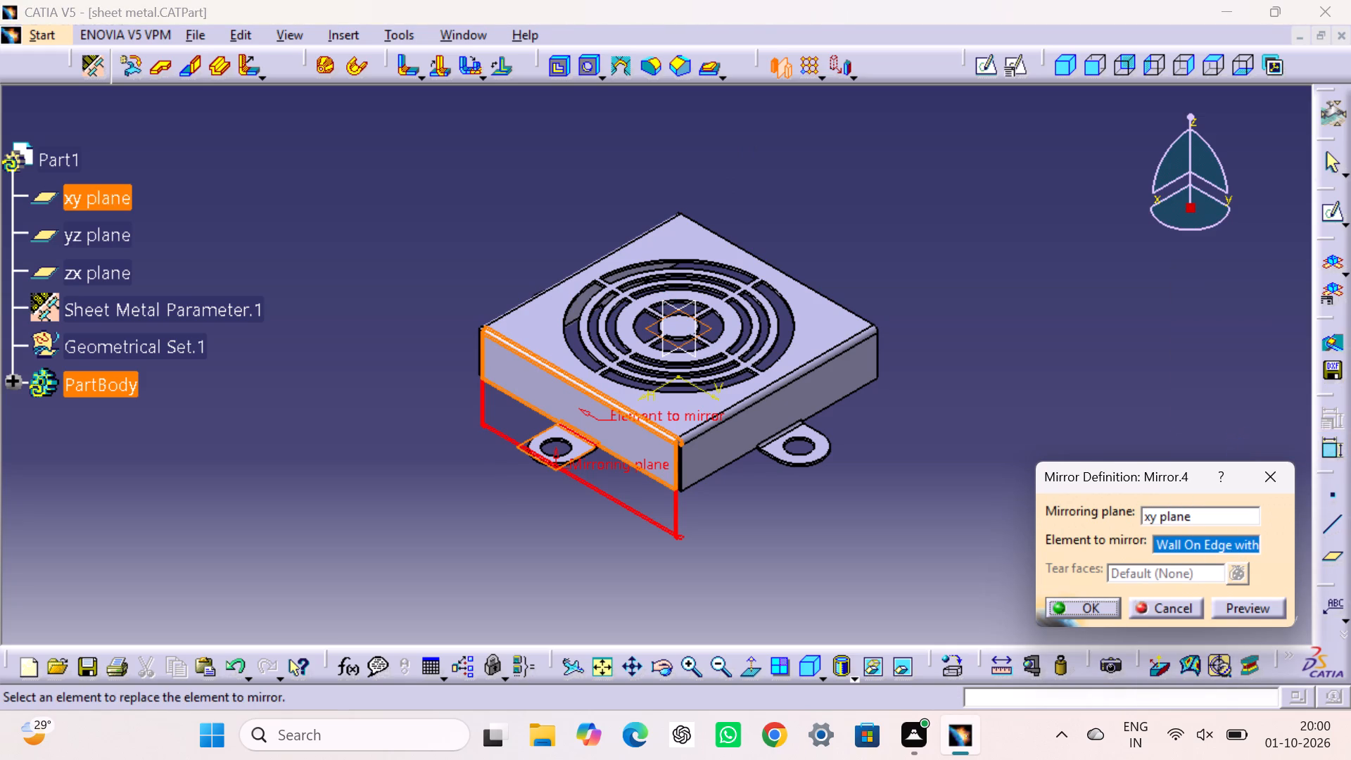
right_click(1189, 518)
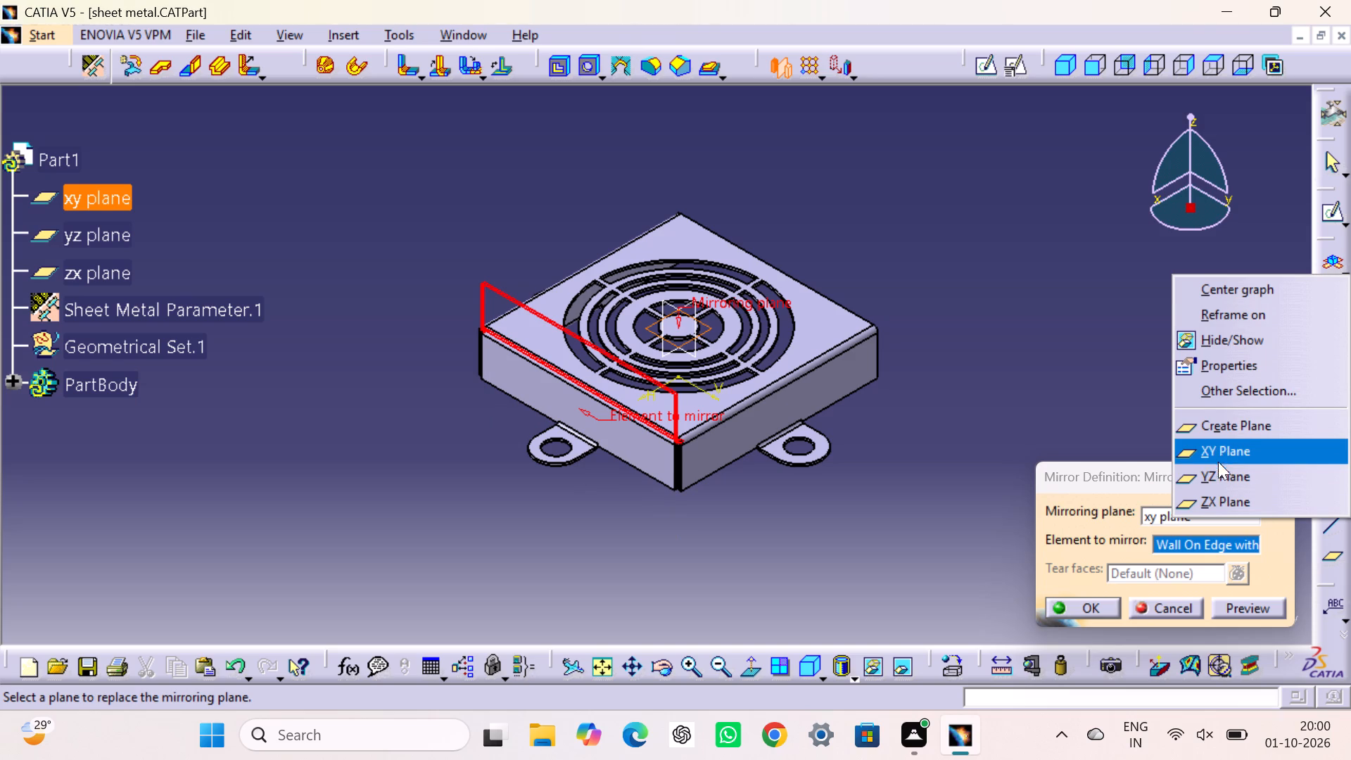
click(1217, 472)
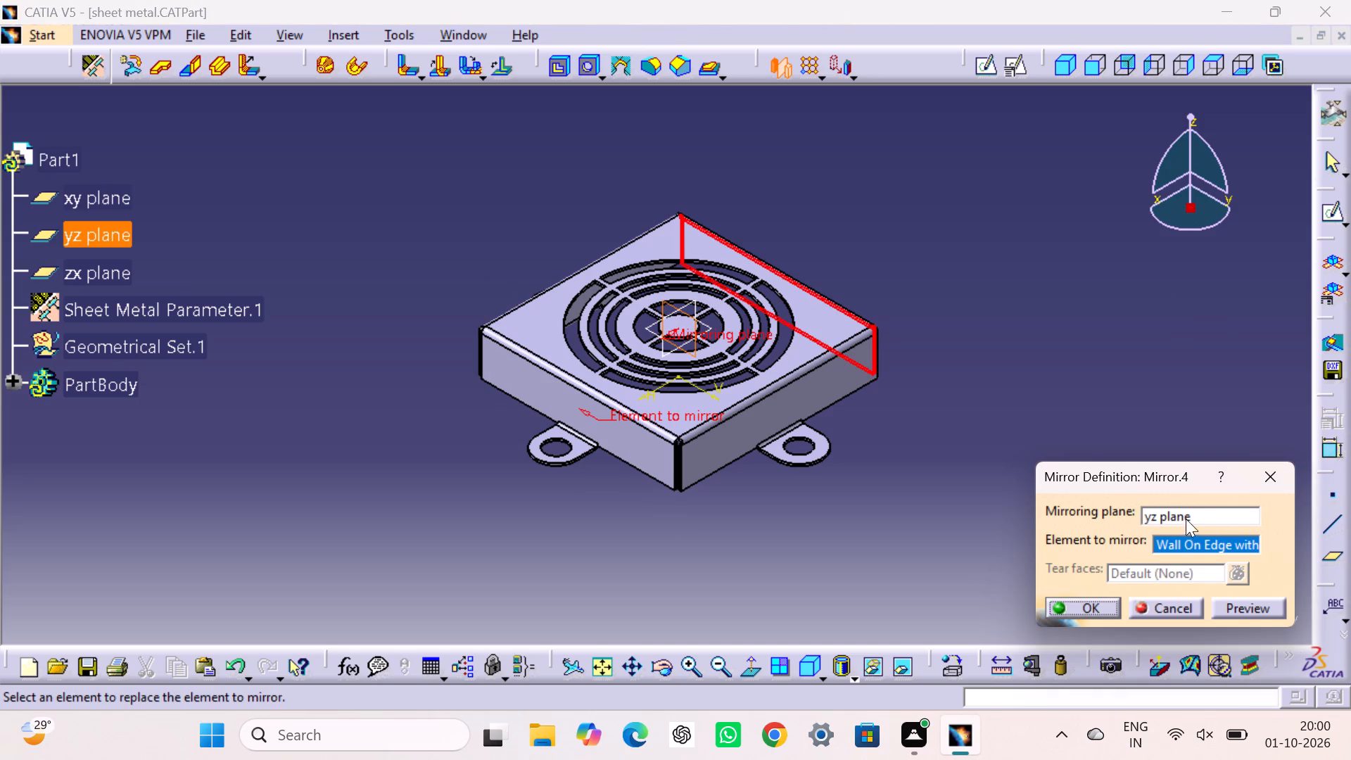
click(1099, 609)
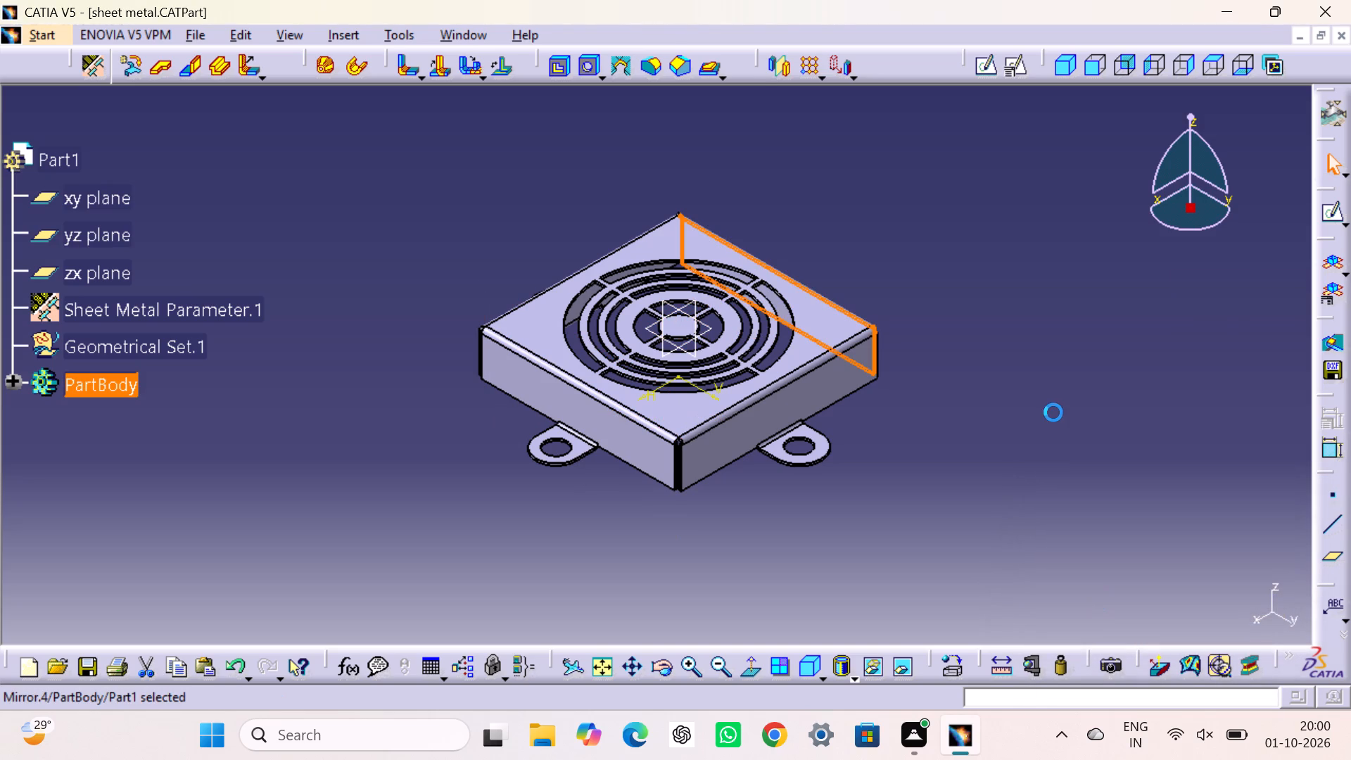
click(1053, 412)
Mirror the tab flange with the new hole about the yz plane.
middle_drag(1051, 412, 676, 419)
right_drag(1038, 414, 676, 419)
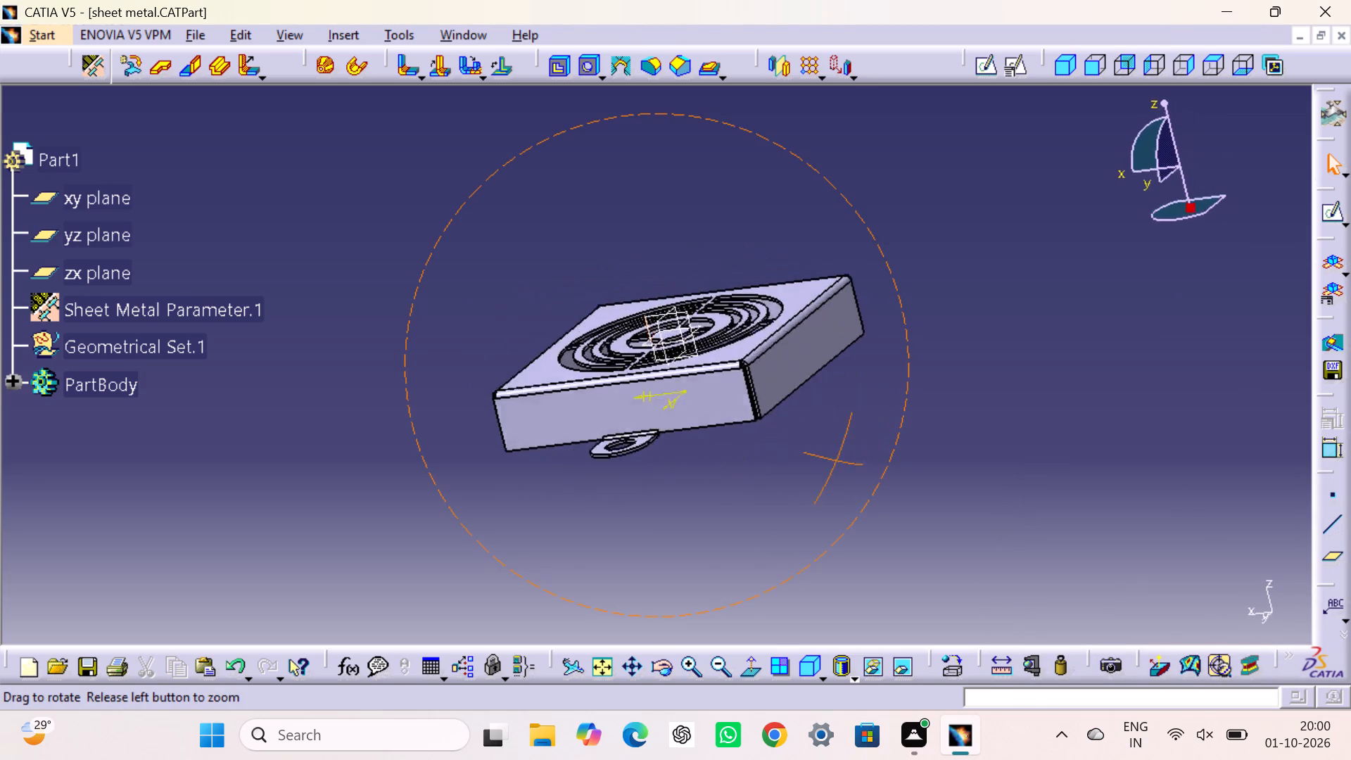
right_drag(676, 419, 1093, 354)
middle_drag(676, 419, 1096, 336)
drag(1091, 448, 1074, 421)
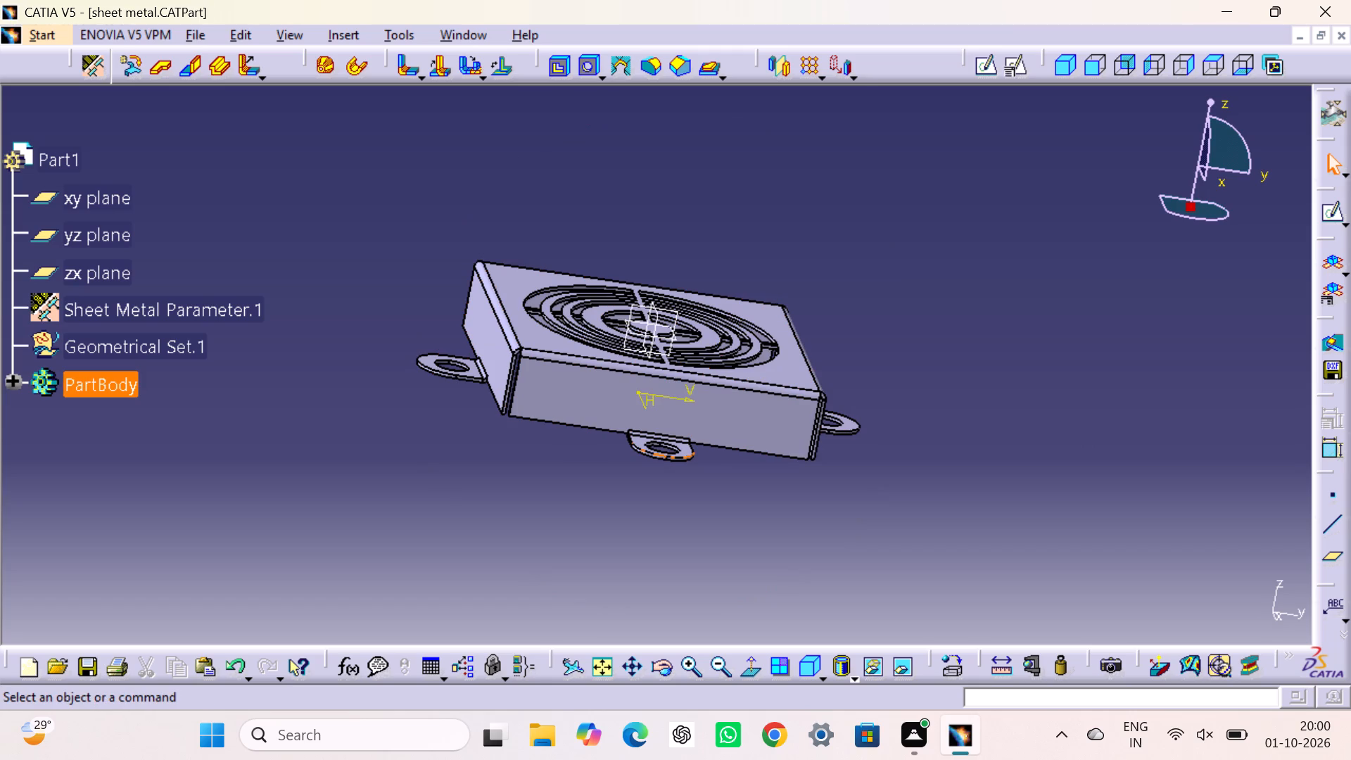
middle_drag(658, 455, 628, 521)
right_drag(640, 464, 626, 525)
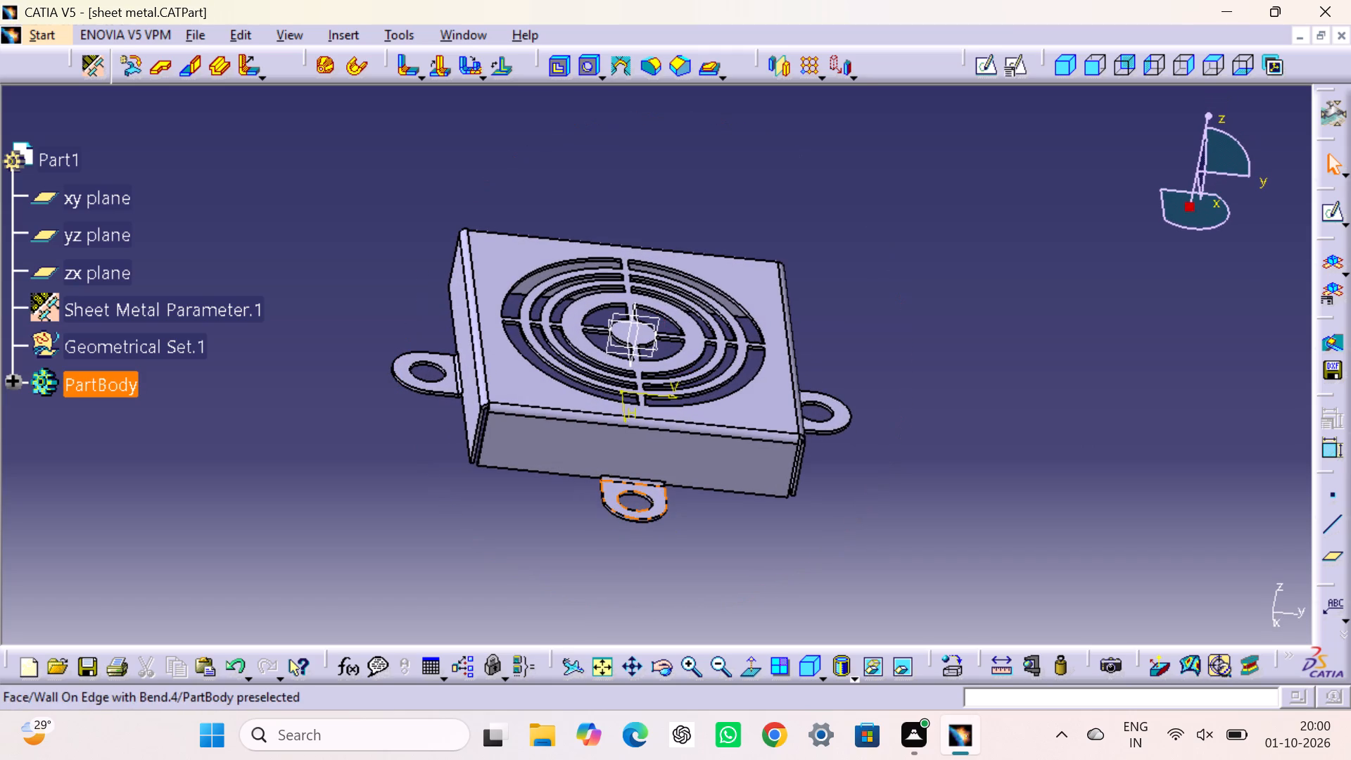
click(659, 493)
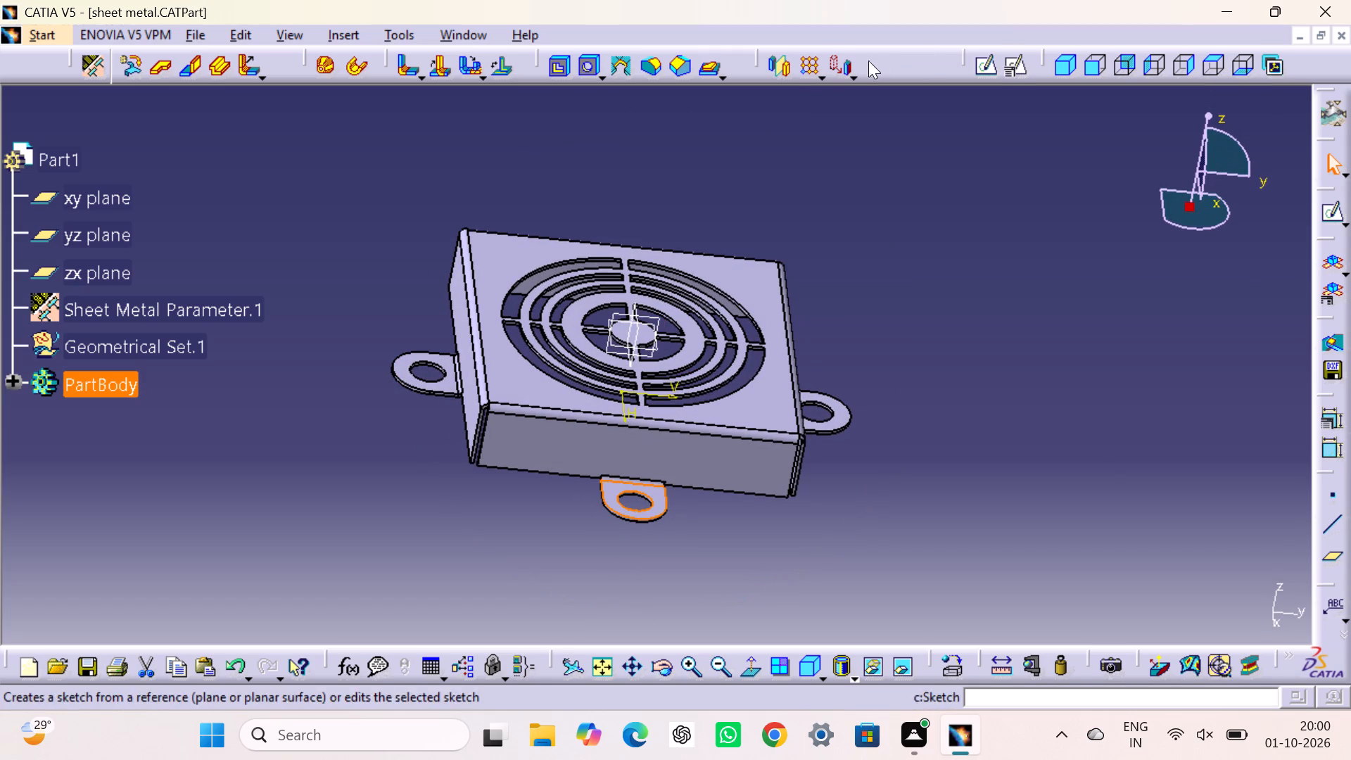
click(775, 67)
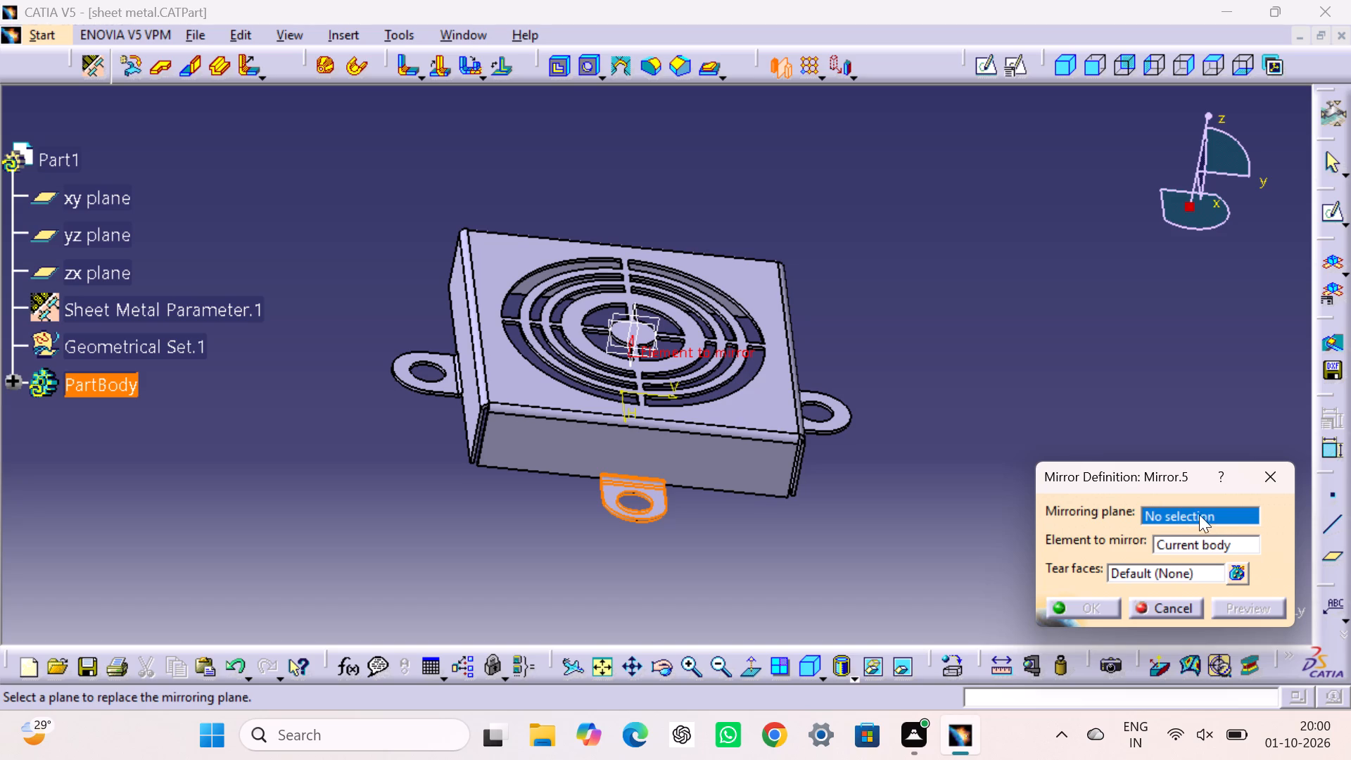
right_click(1195, 512)
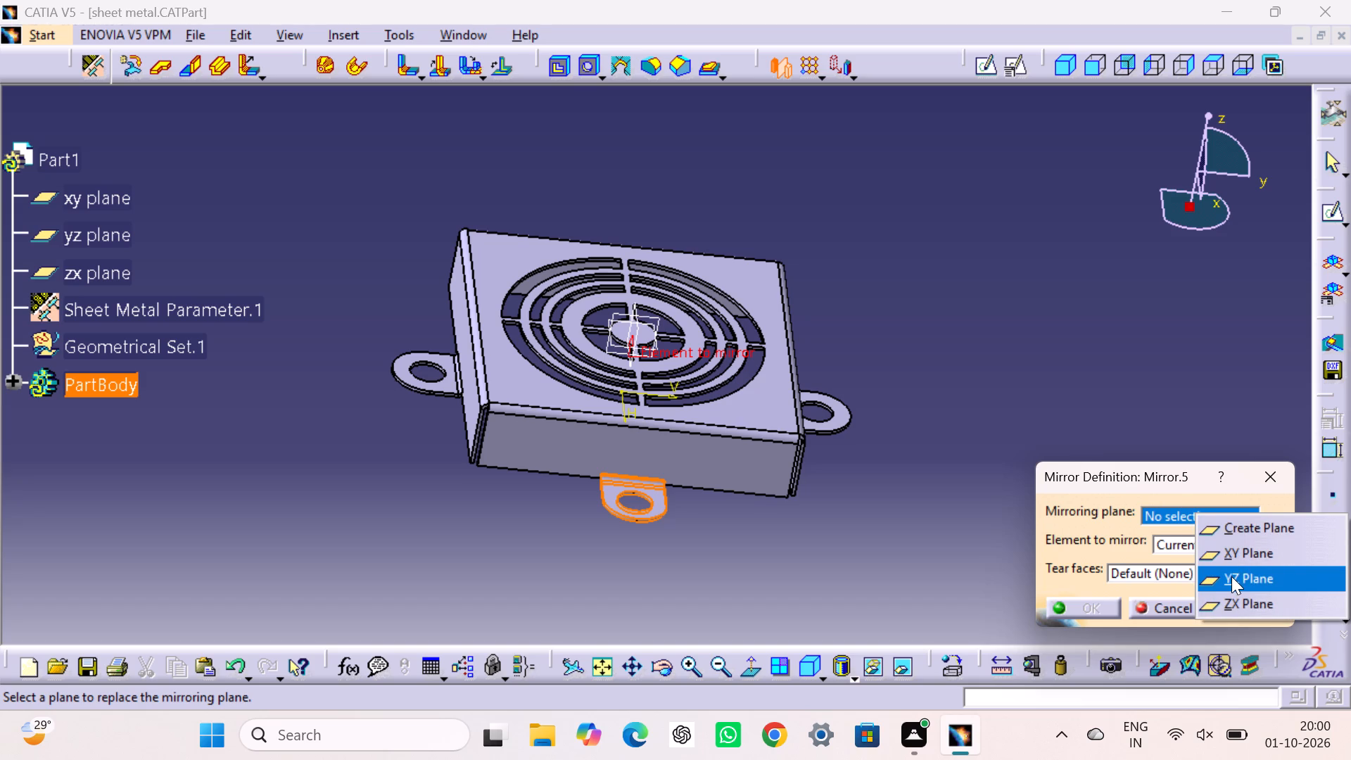
click(1231, 576)
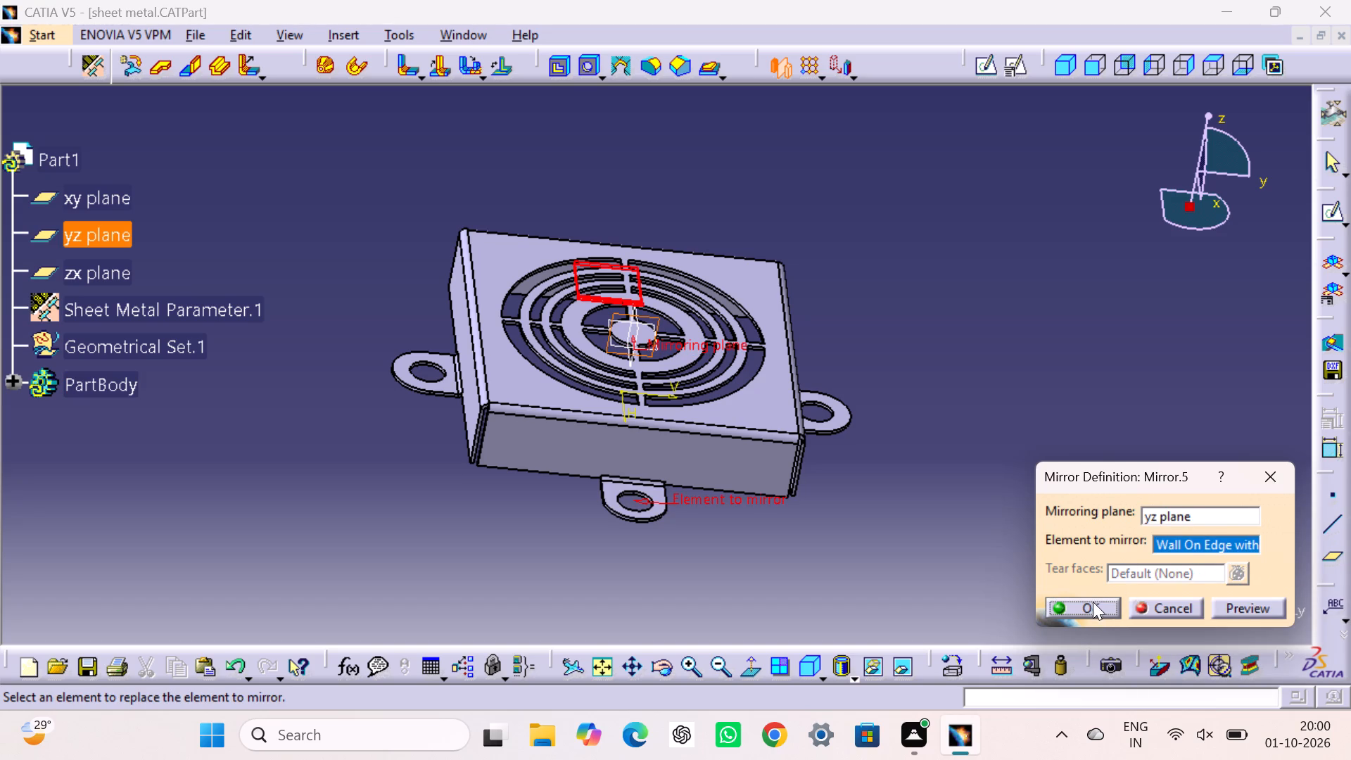
click(1092, 600)
click(1071, 467)
Mirror Cut Out.3, the tab's rounded end and hole, about the yz plane.
middle_drag(1066, 462, 864, 446)
right_drag(1058, 462, 864, 446)
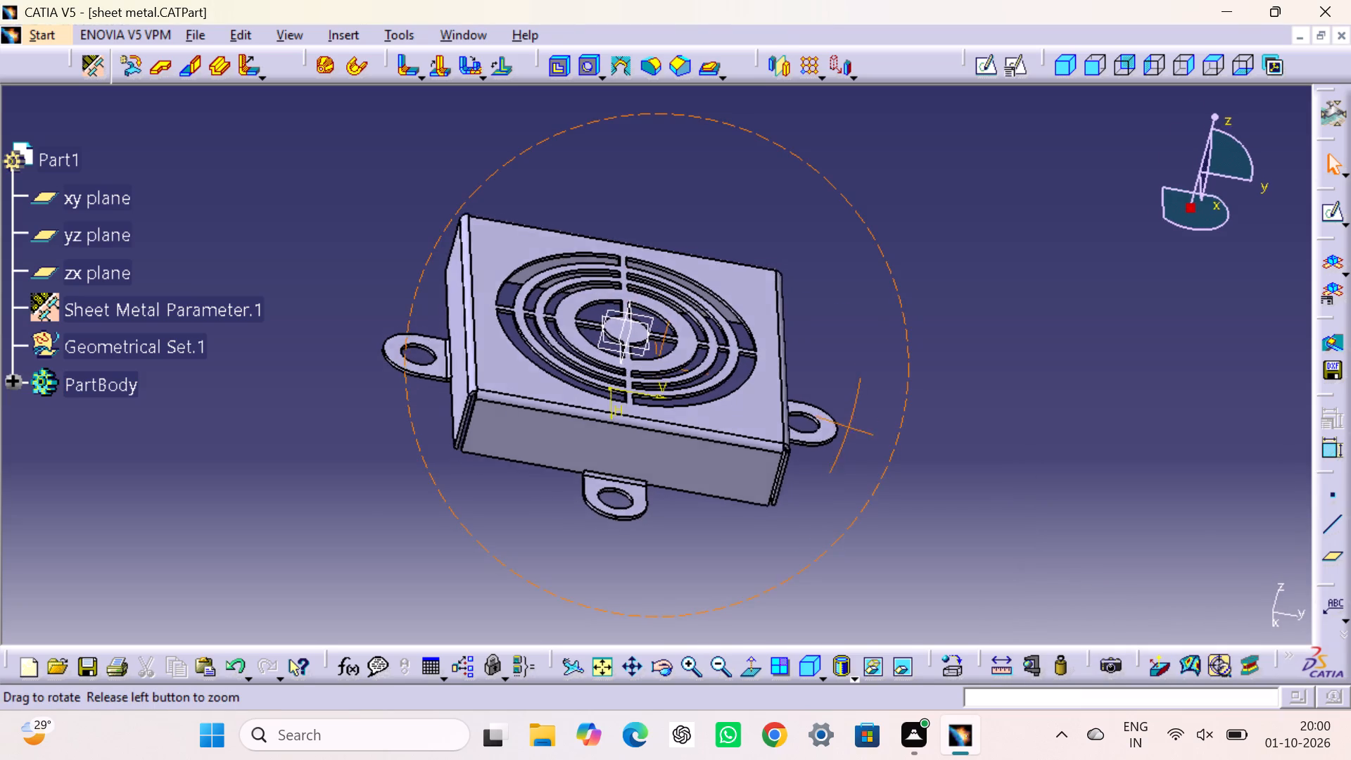
middle_drag(864, 446, 794, 410)
right_drag(864, 446, 794, 410)
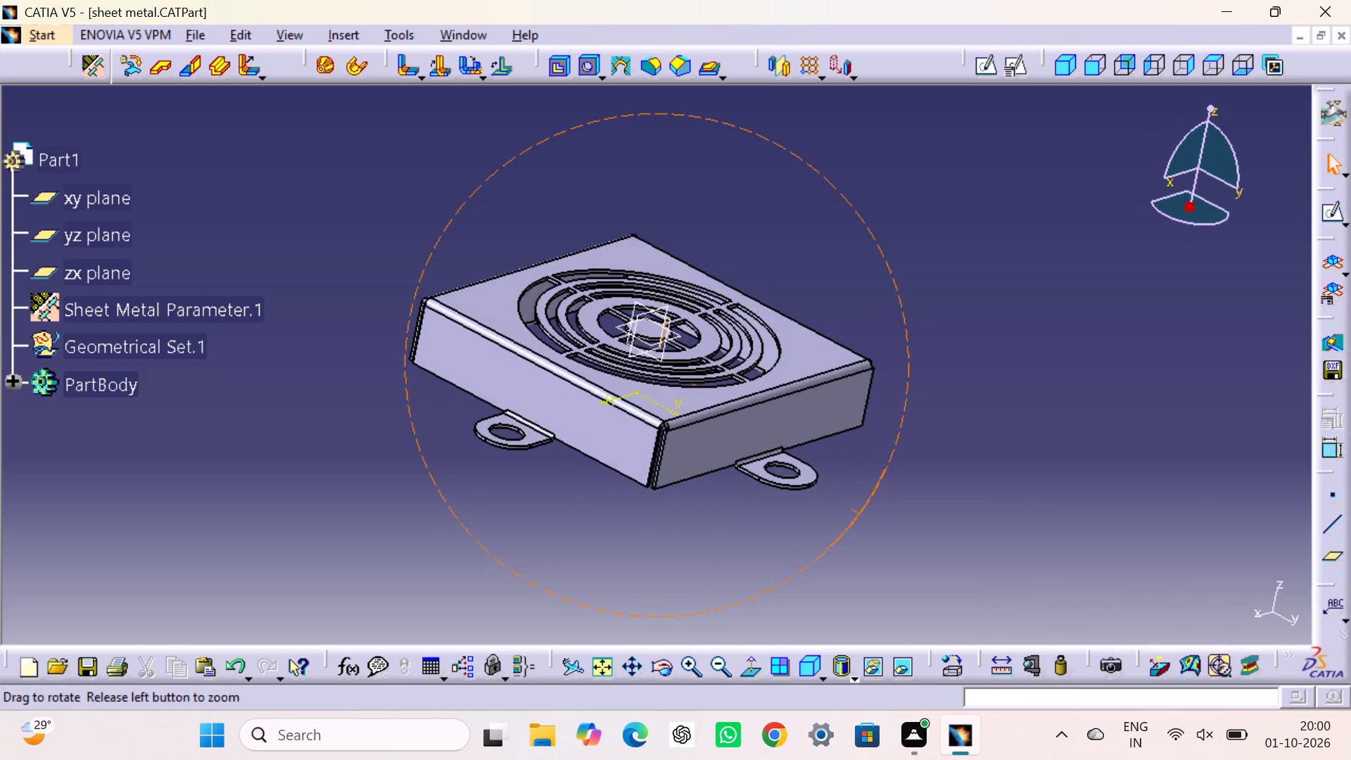
middle_drag(794, 410, 792, 443)
right_drag(794, 410, 792, 429)
click(934, 215)
double_click(130, 381)
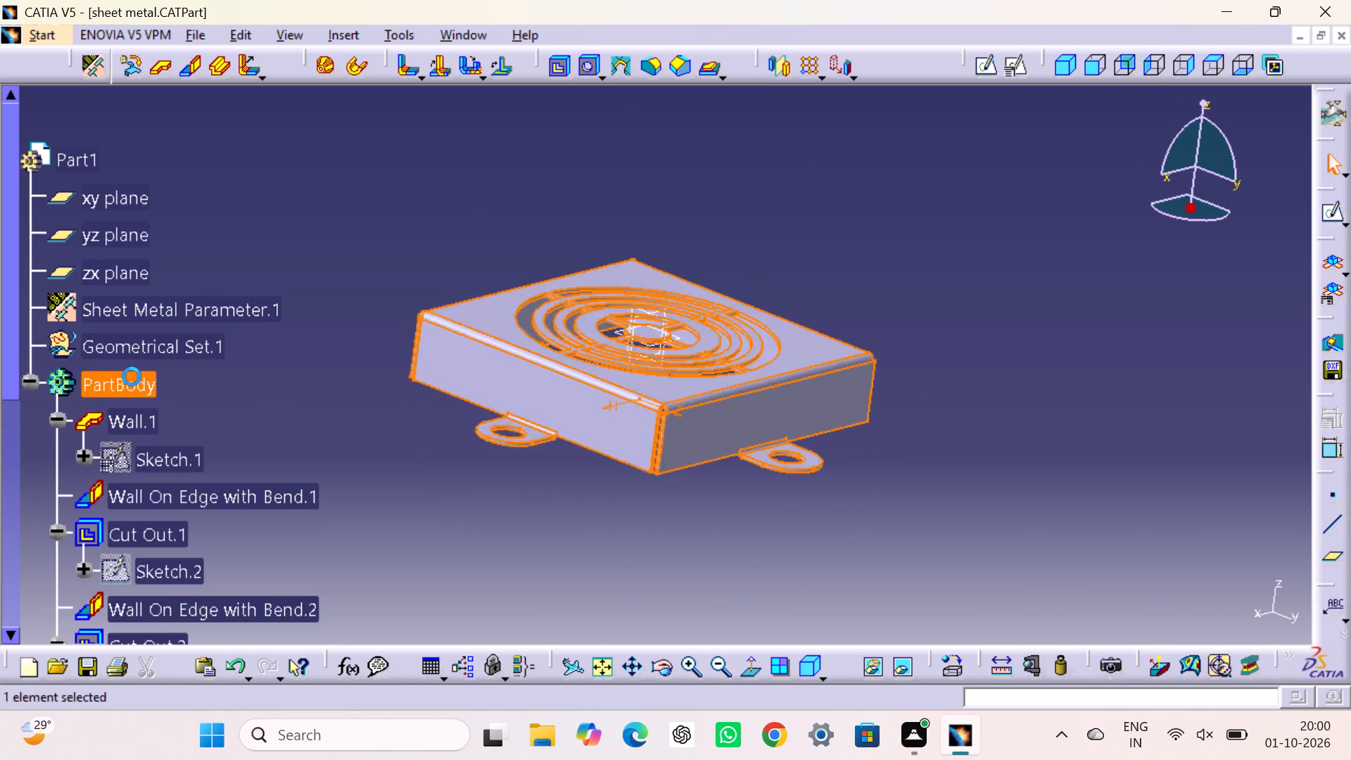
scroll(152, 538, down, 8)
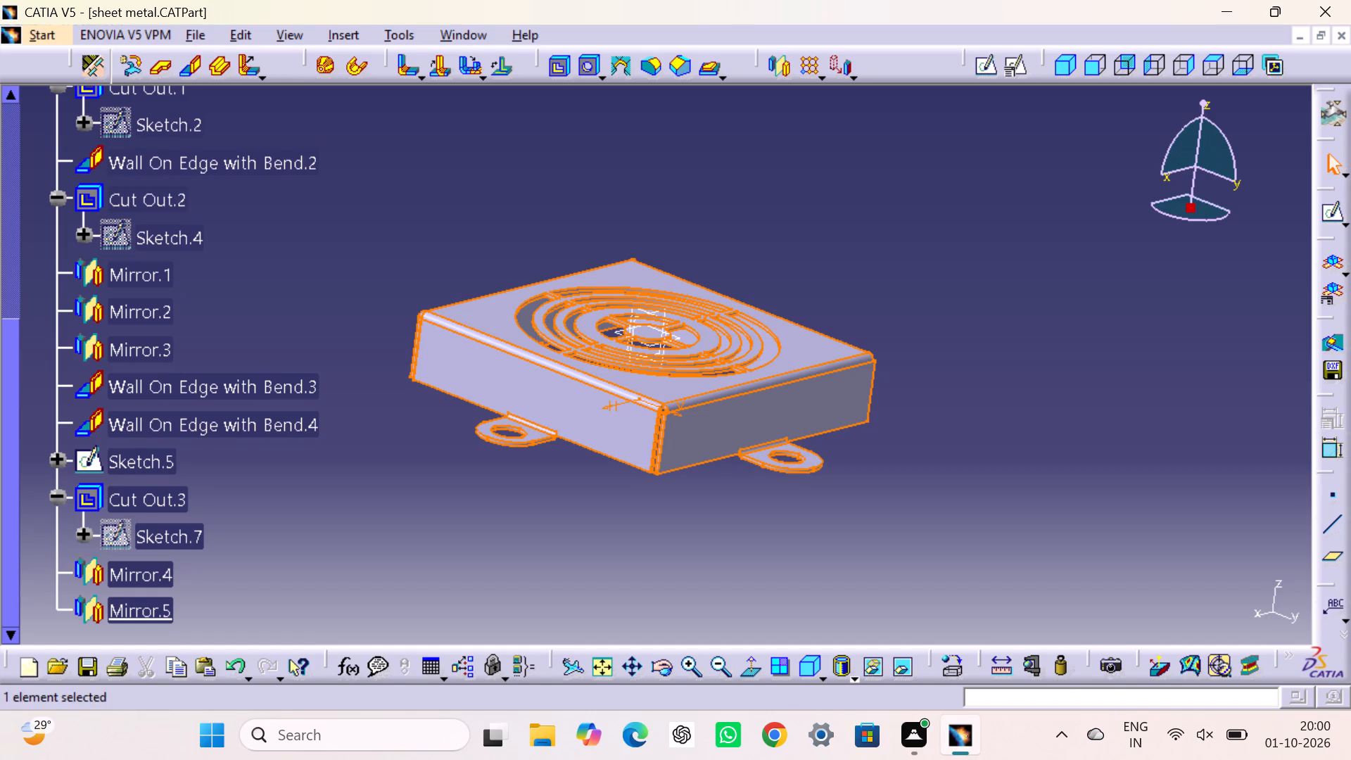
scroll(235, 391, down, 1)
click(168, 447)
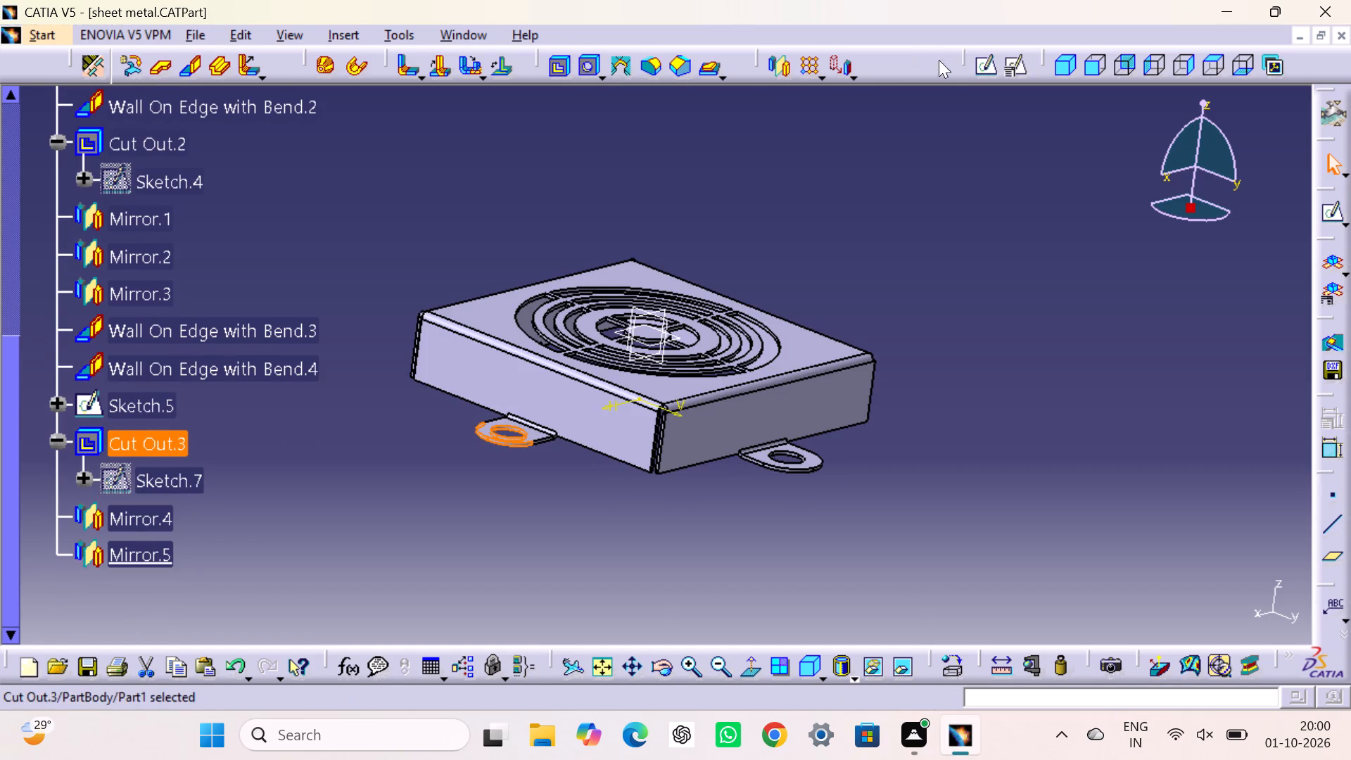
click(785, 61)
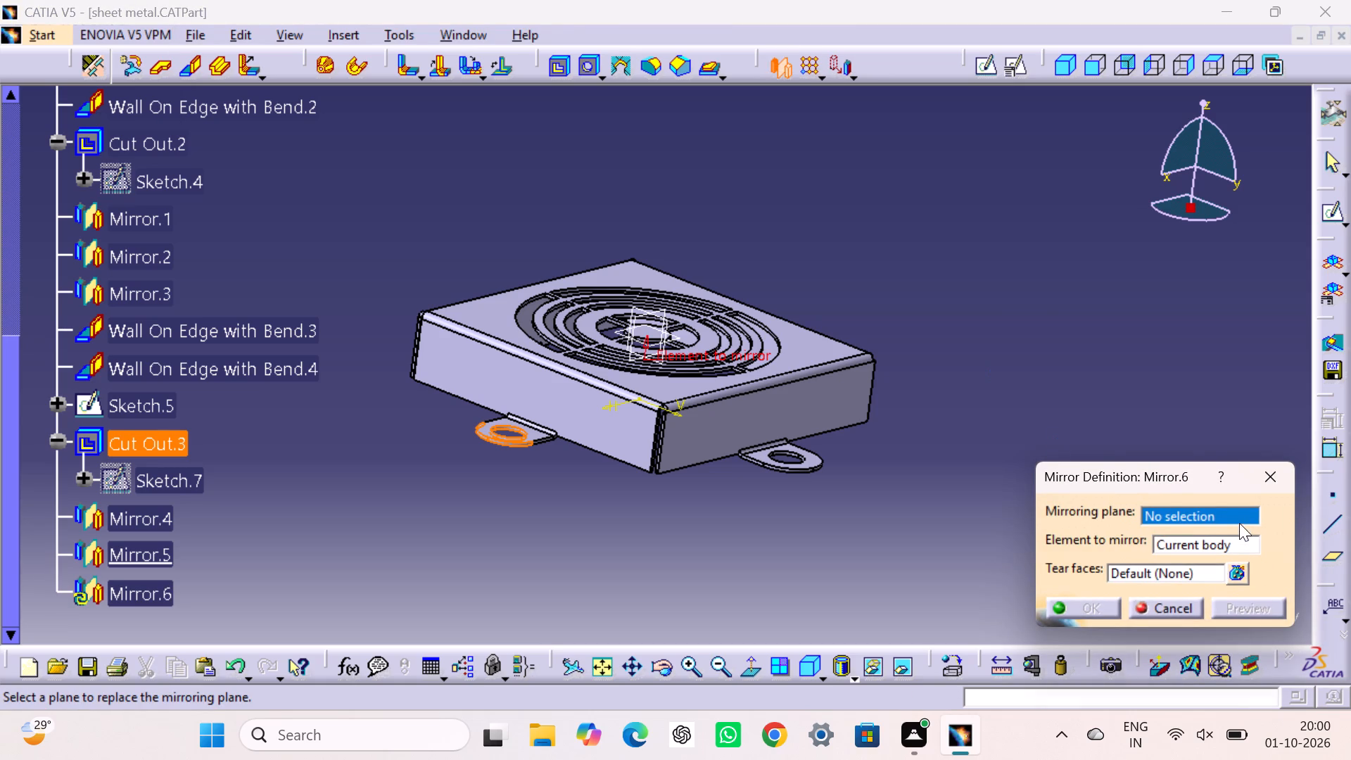
right_click(1238, 517)
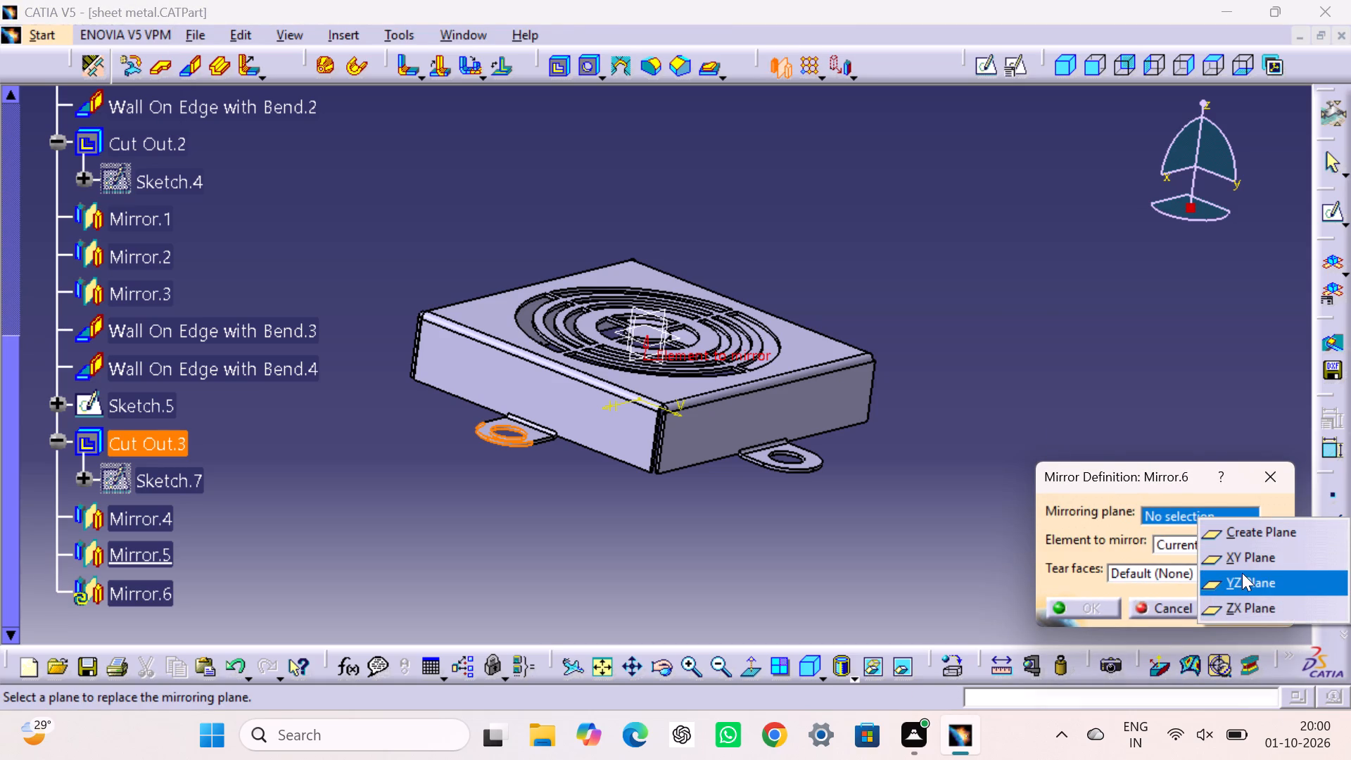
click(1242, 579)
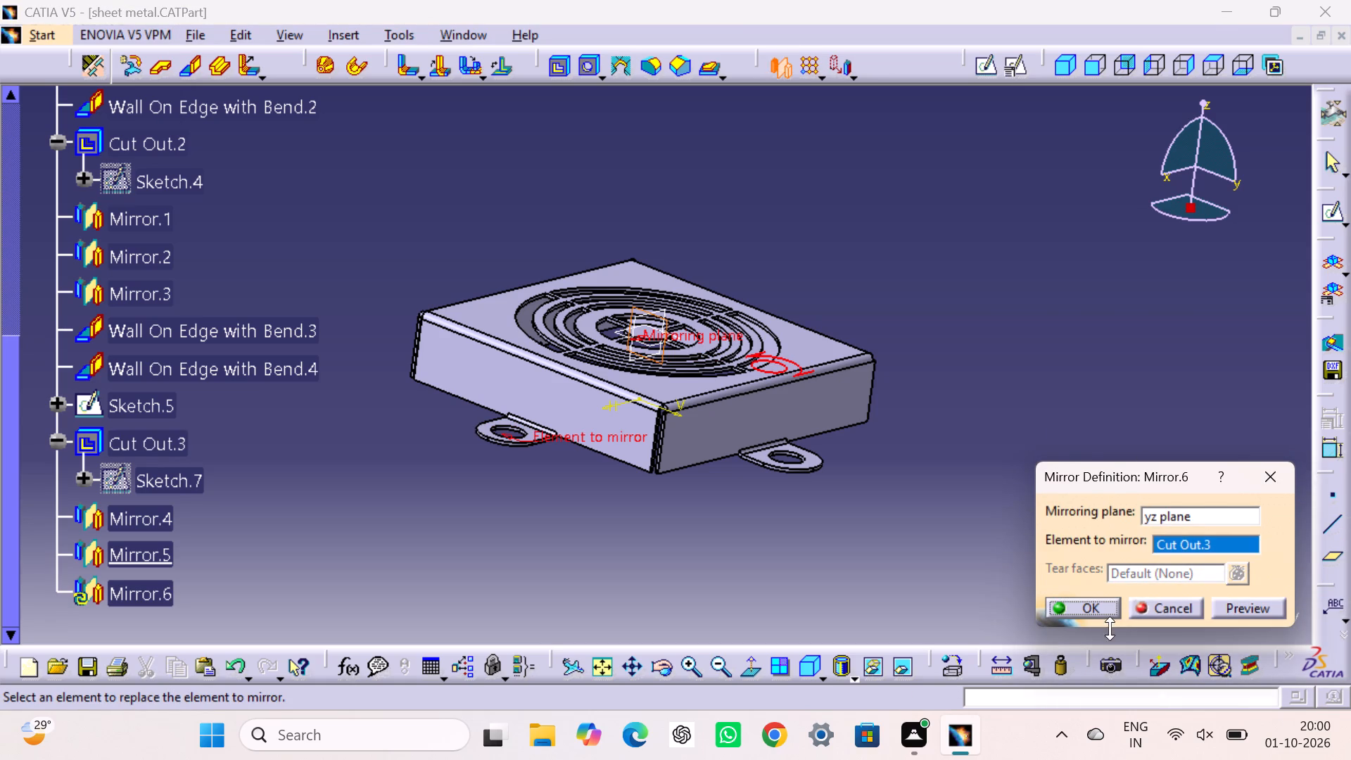
click(1099, 607)
Examine the opposite side of the part to check the mirrored wall, tab and cutout.
click(1060, 444)
middle_drag(1058, 442, 1024, 441)
right_drag(1053, 441, 1024, 441)
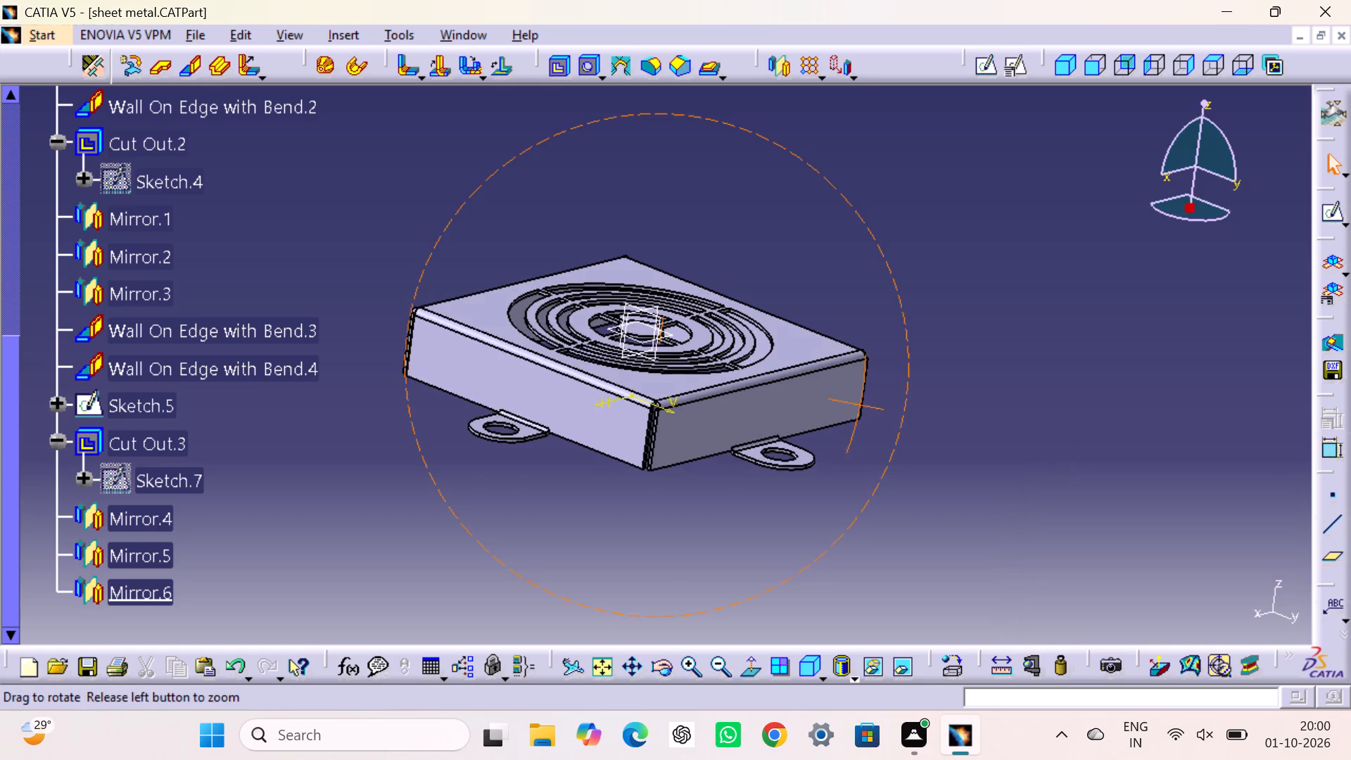
middle_drag(1024, 441, 870, 591)
right_drag(1024, 441, 870, 591)
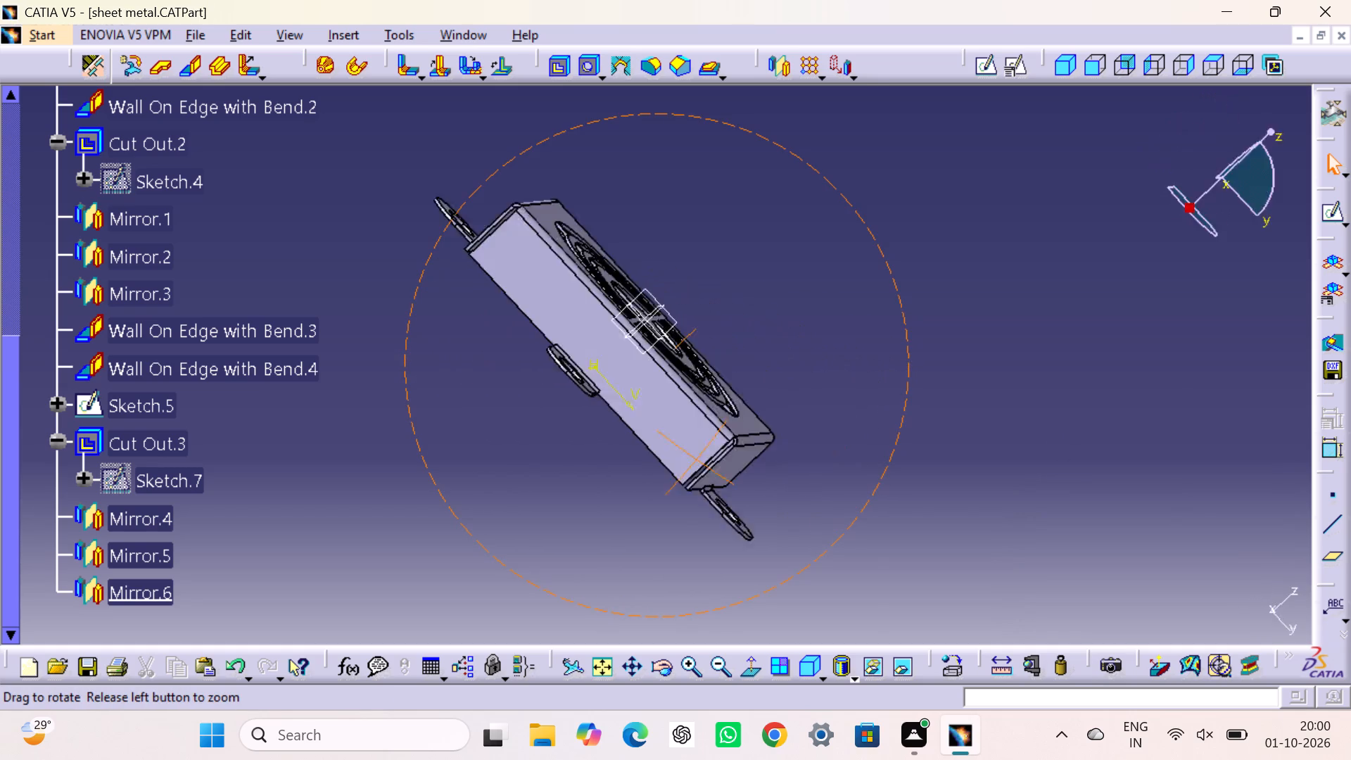
right_drag(870, 591, 880, 590)
middle_drag(870, 591, 881, 580)
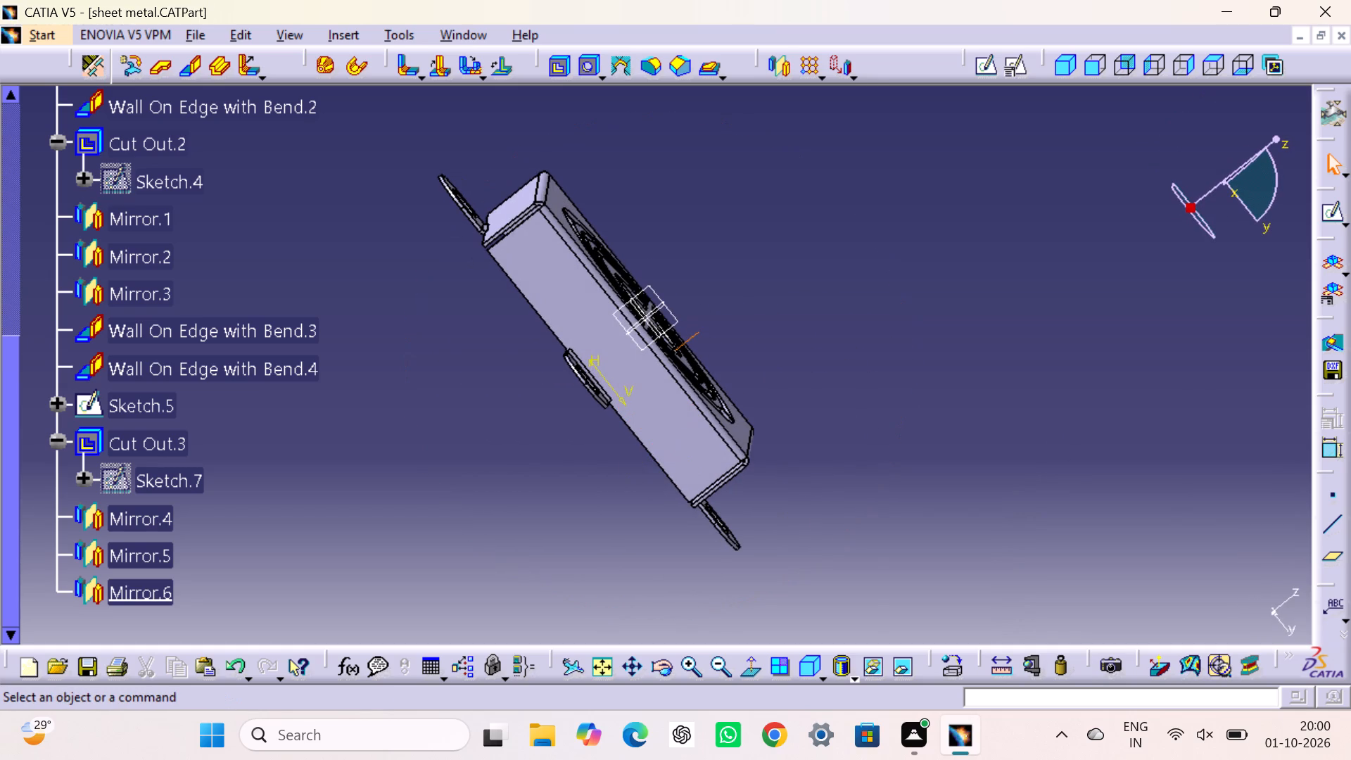
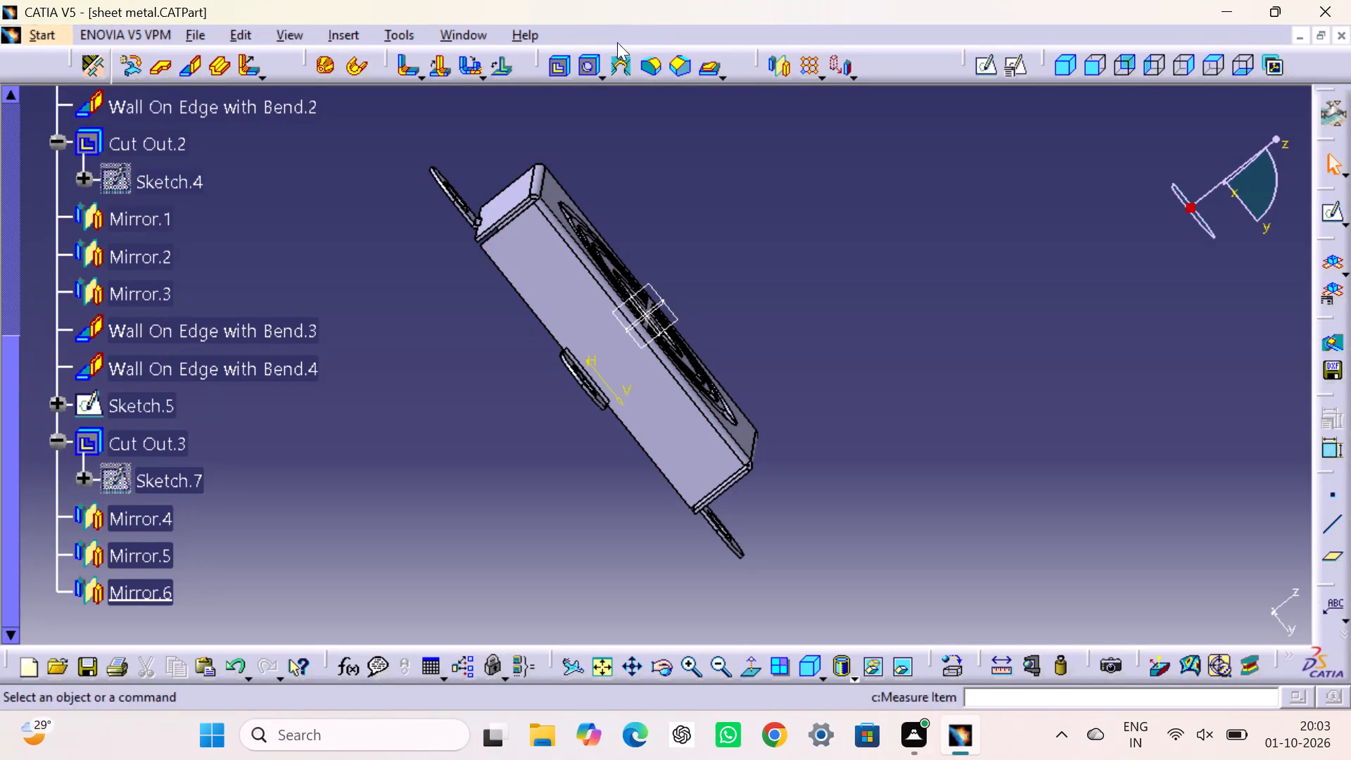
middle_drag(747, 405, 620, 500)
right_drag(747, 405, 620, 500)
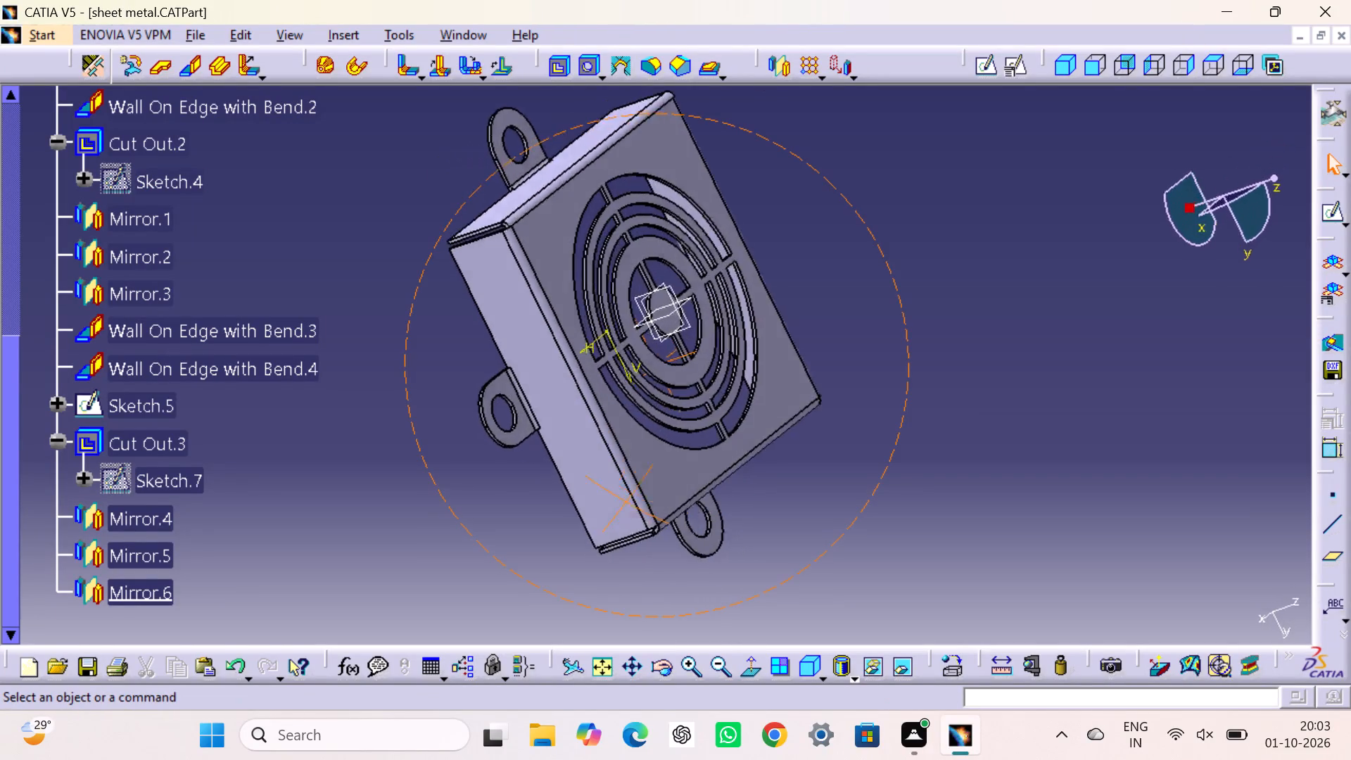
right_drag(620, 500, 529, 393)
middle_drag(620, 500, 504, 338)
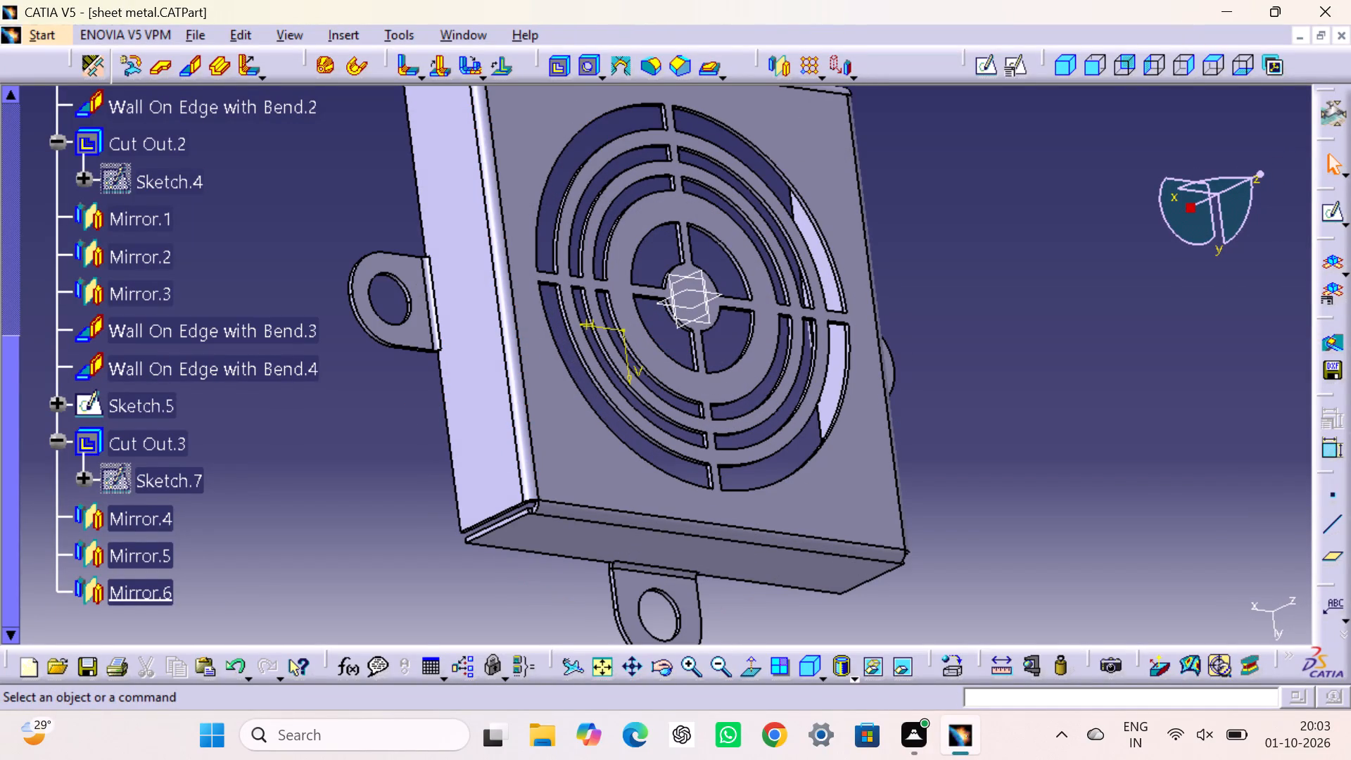
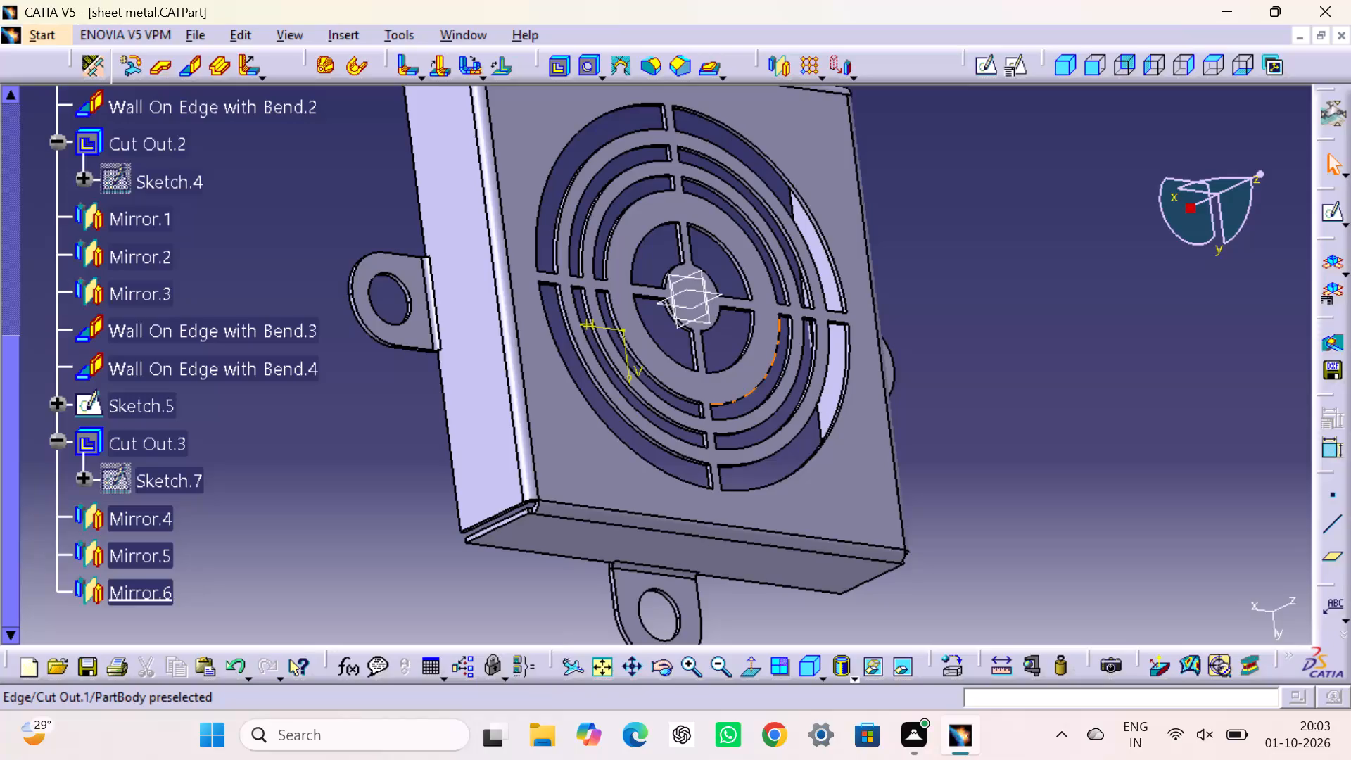
Show the finished vented cover in the standard isometric view.
click(750, 388)
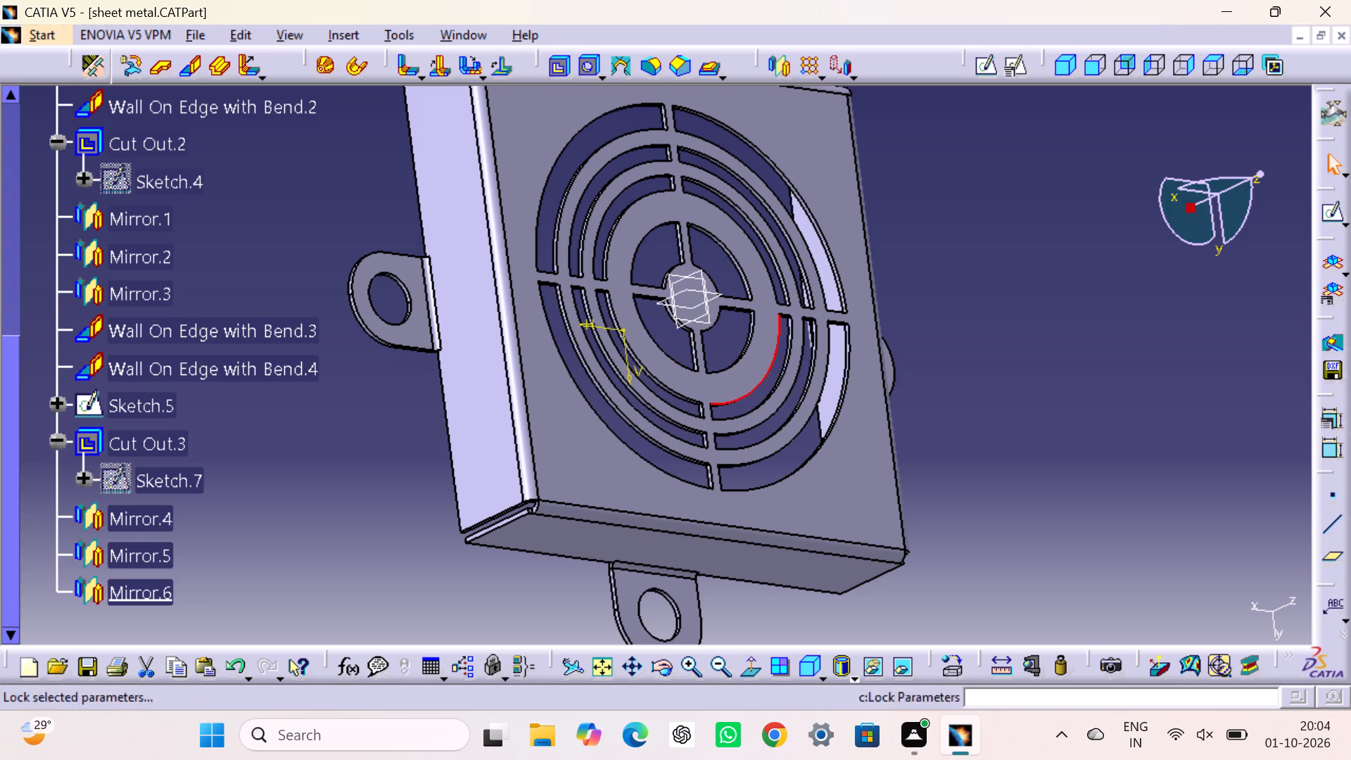
click(811, 658)
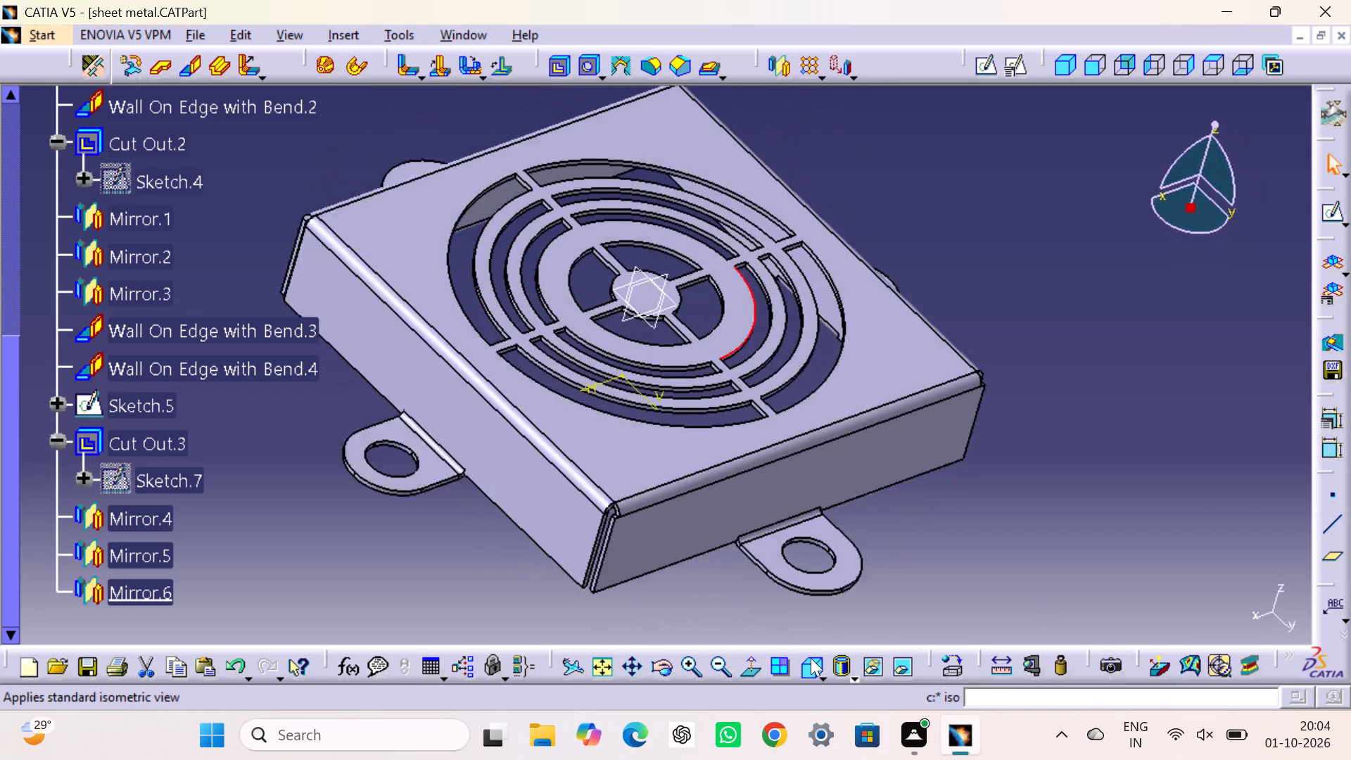
click(1053, 449)
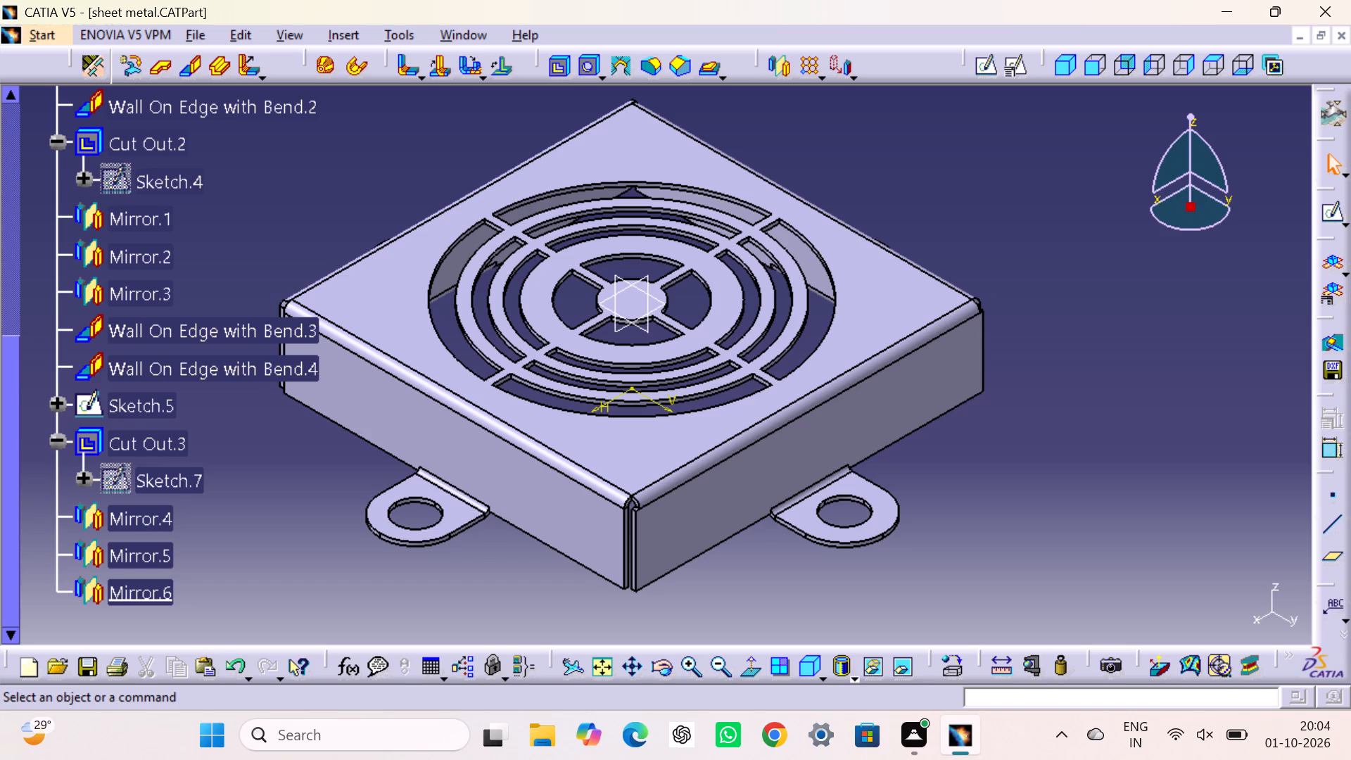
scroll(923, 475, up, 1)
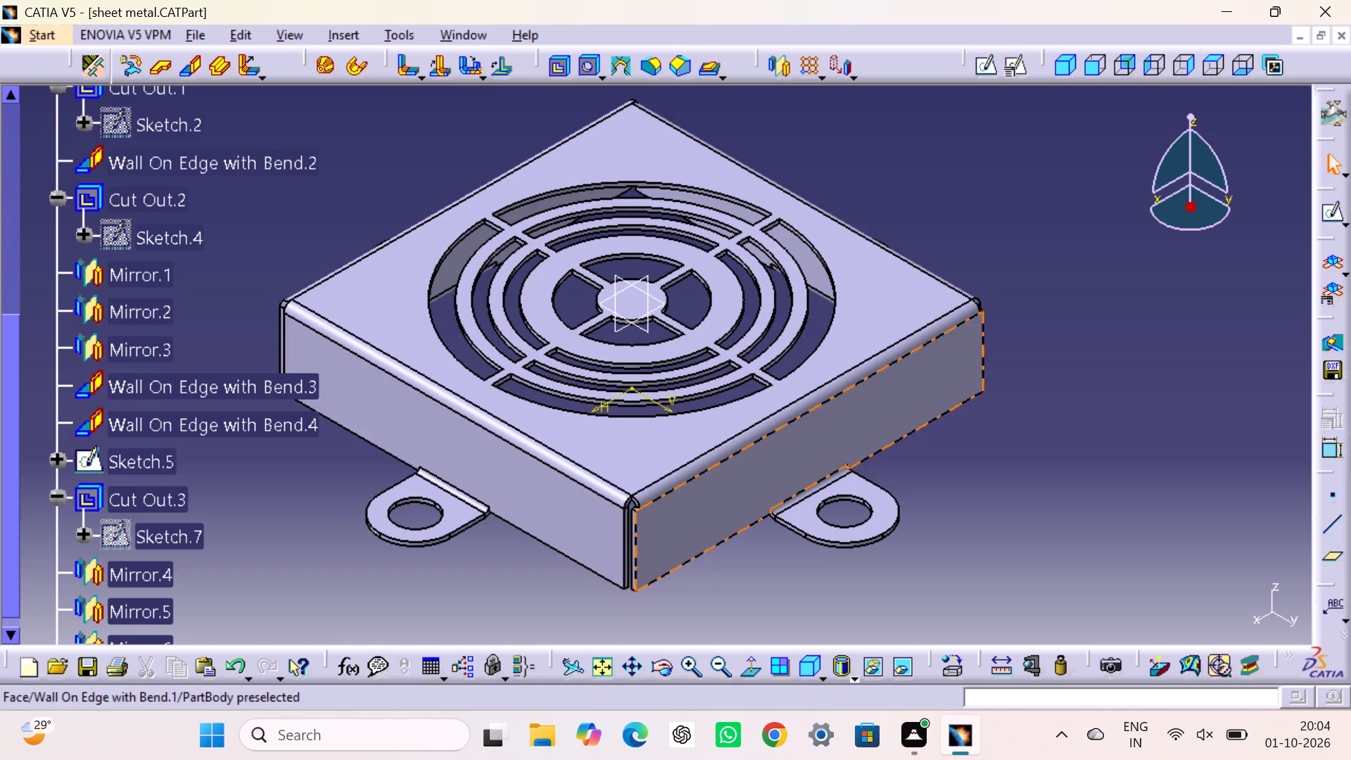
double_click(1022, 432)
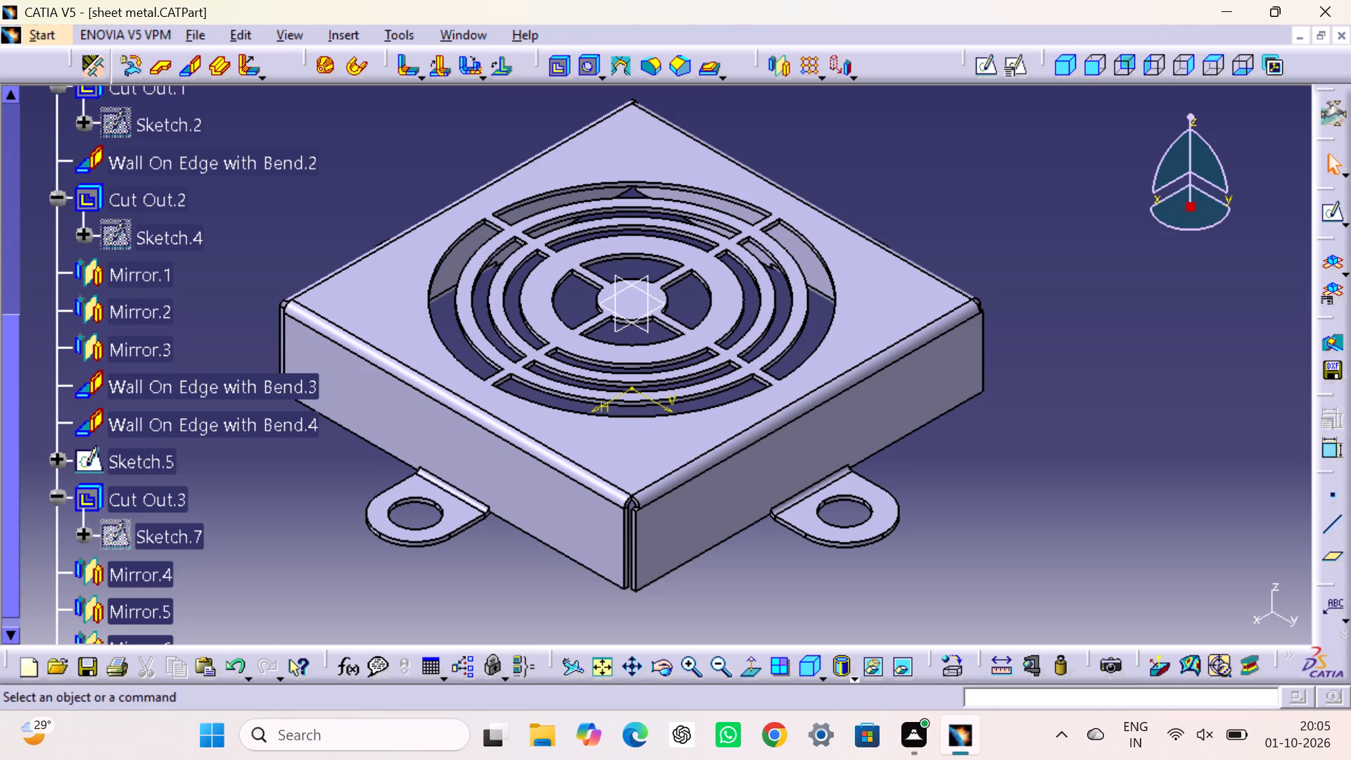
Set the fill colour of the whole PartBody to blue in its graphic properties.
scroll(220, 223, up, 4)
scroll(85, 186, up, 6)
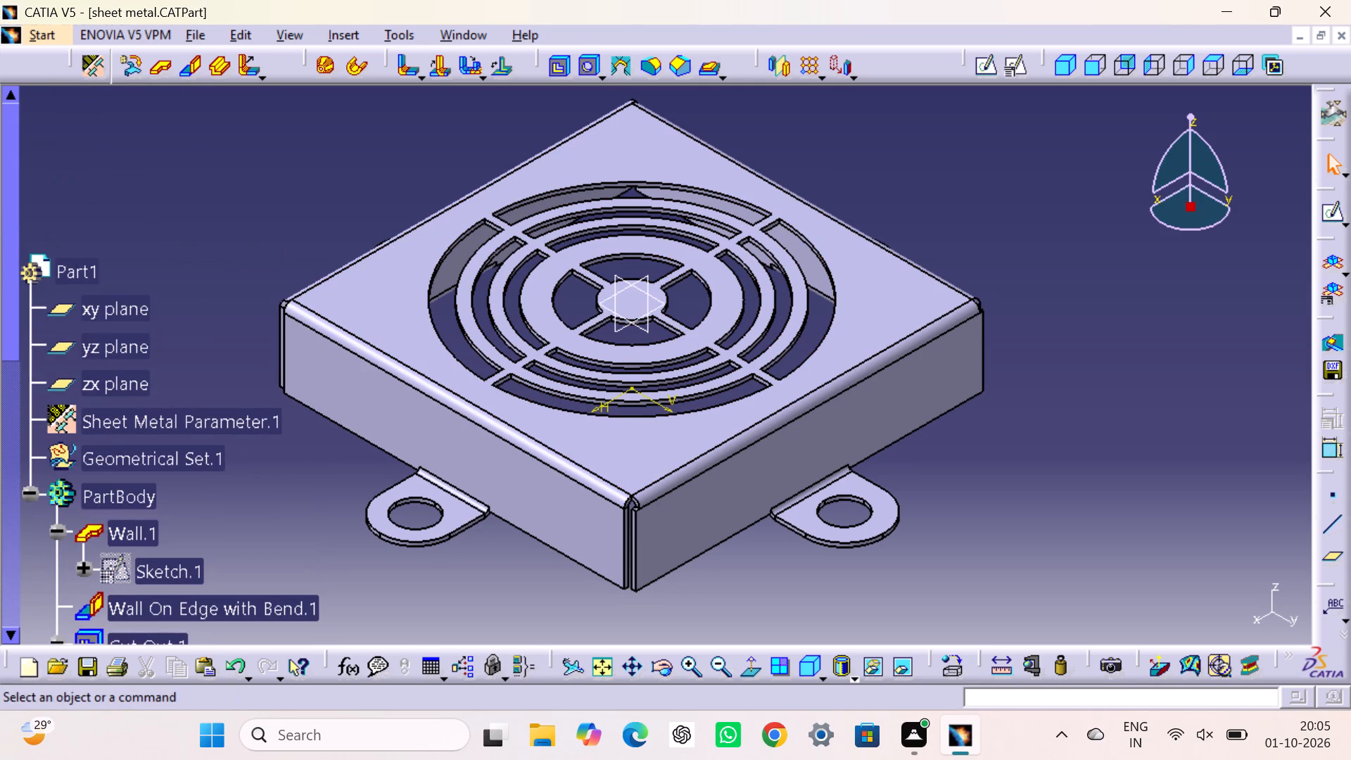
scroll(86, 289, down, 4)
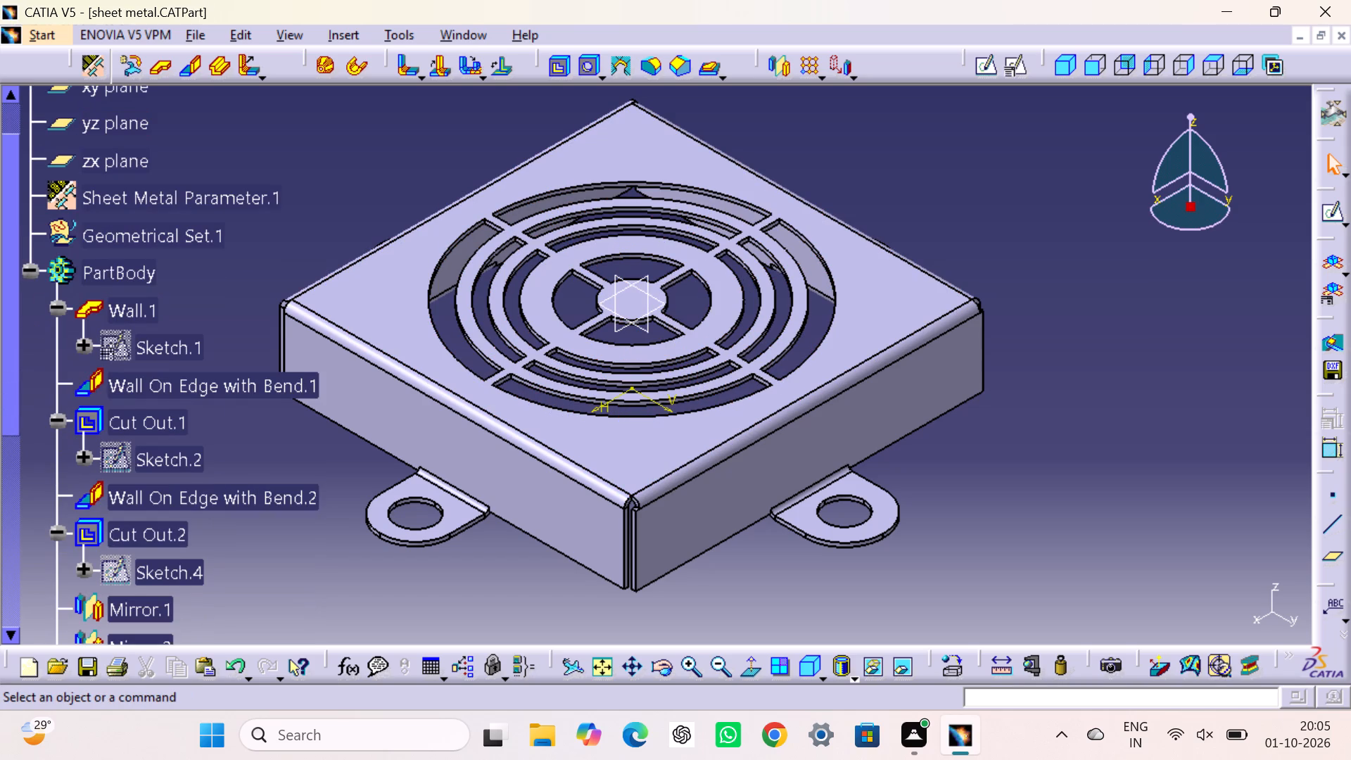
click(32, 265)
right_click(82, 272)
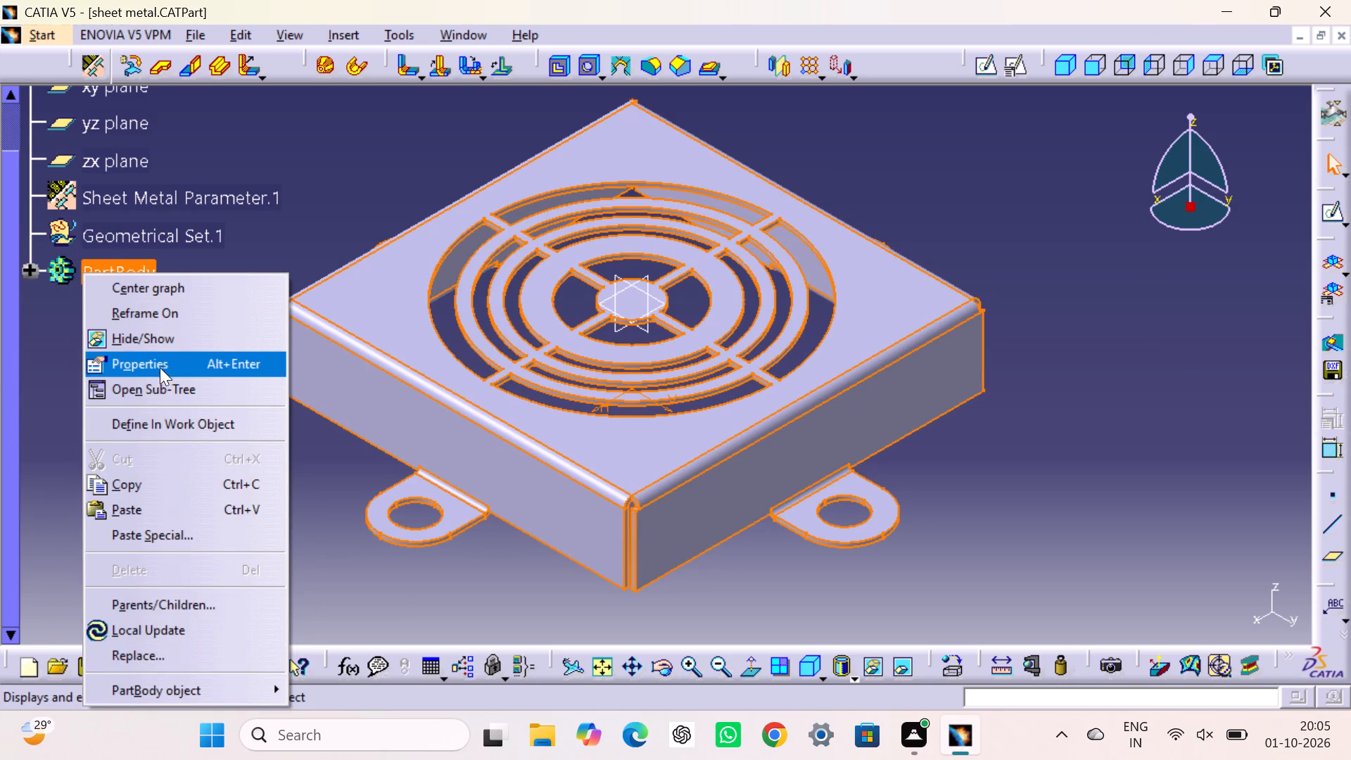
click(160, 365)
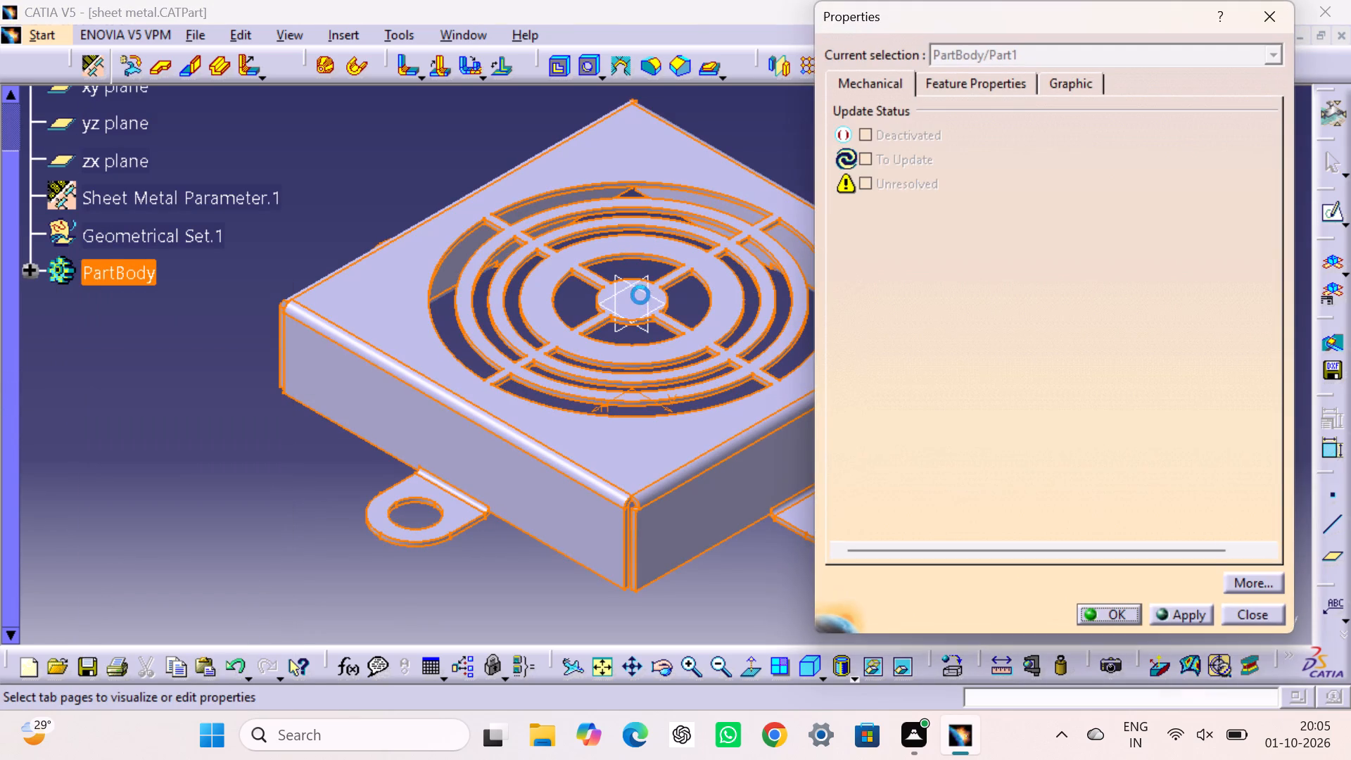
click(1087, 84)
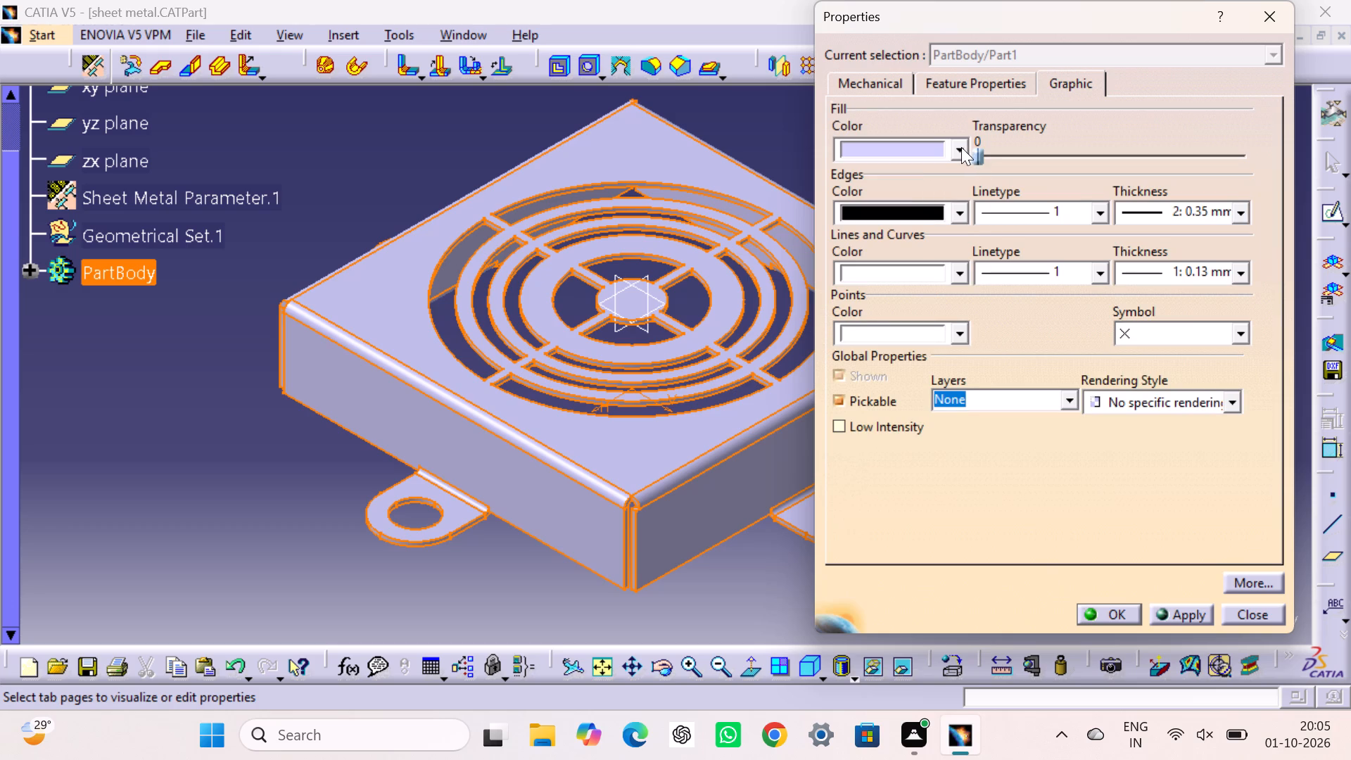
click(961, 147)
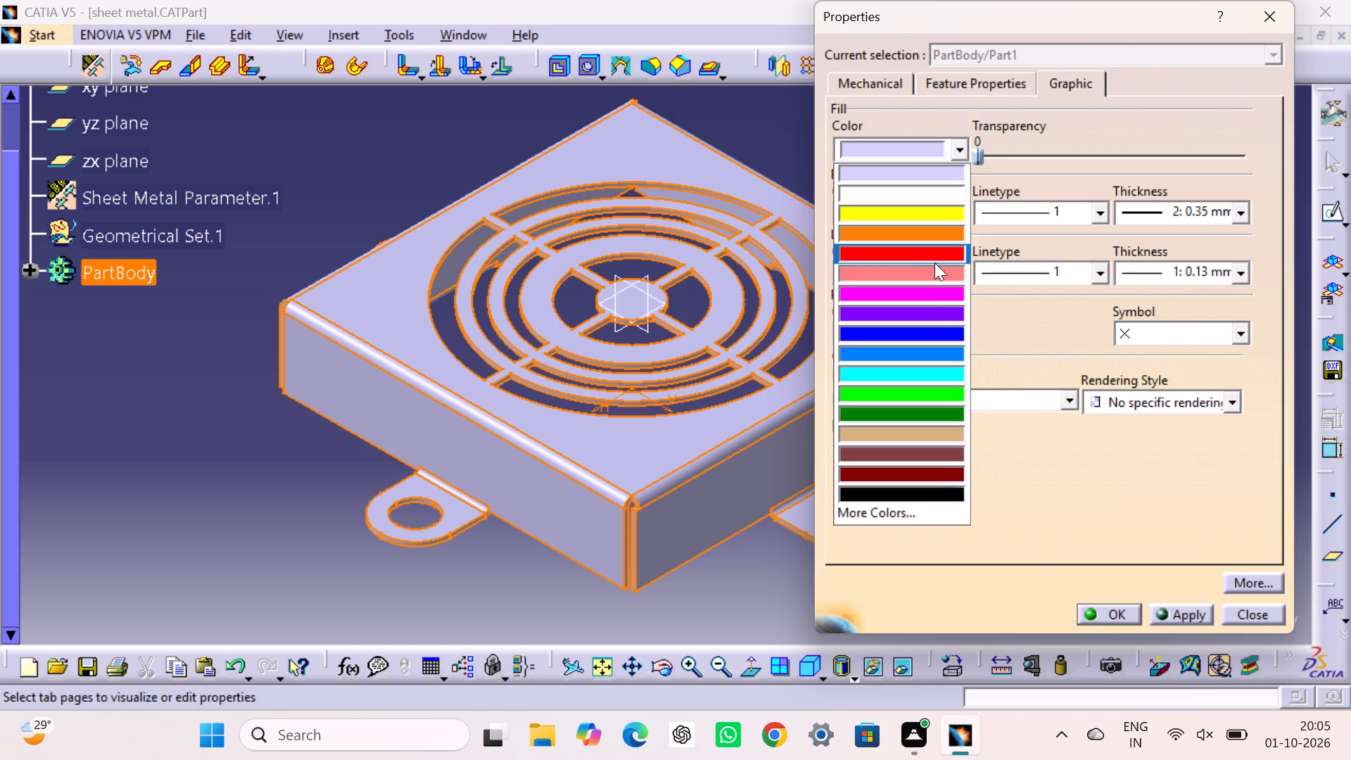
click(926, 331)
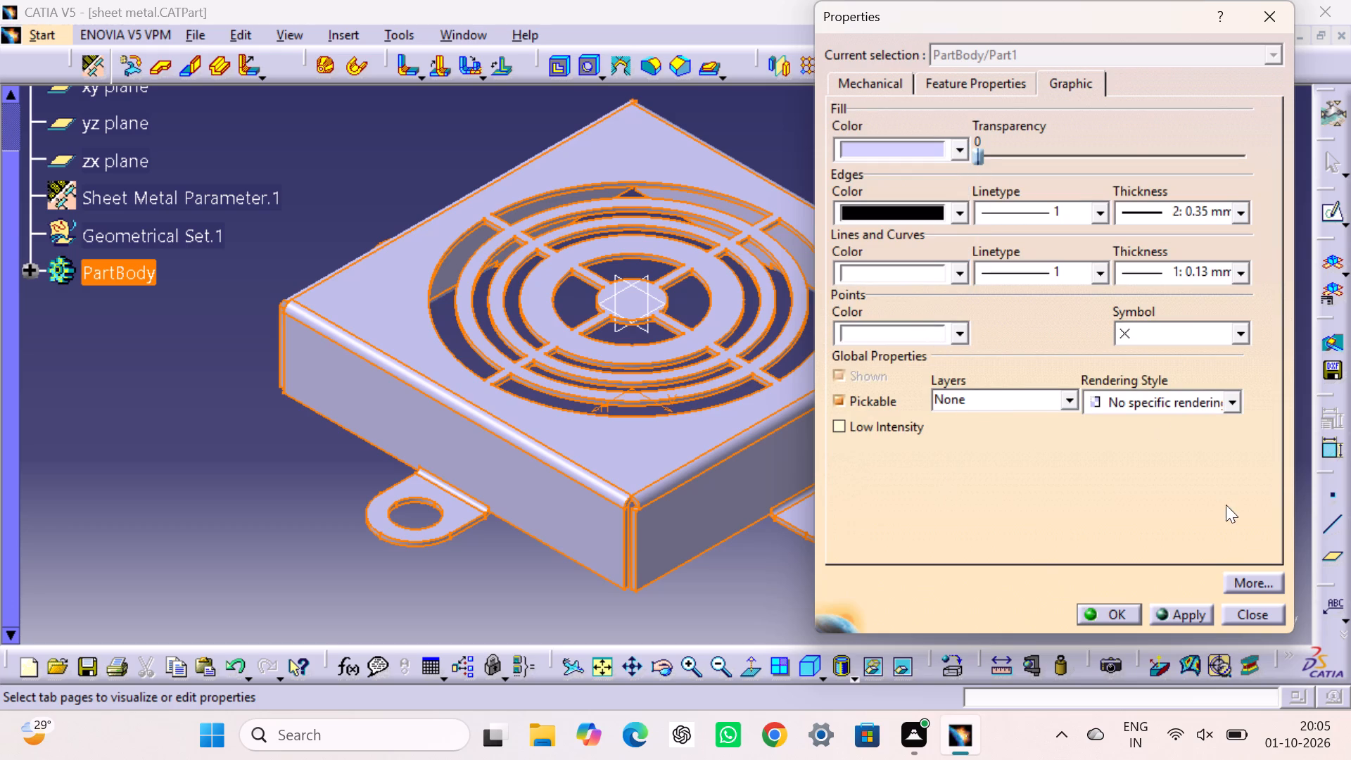
click(1191, 614)
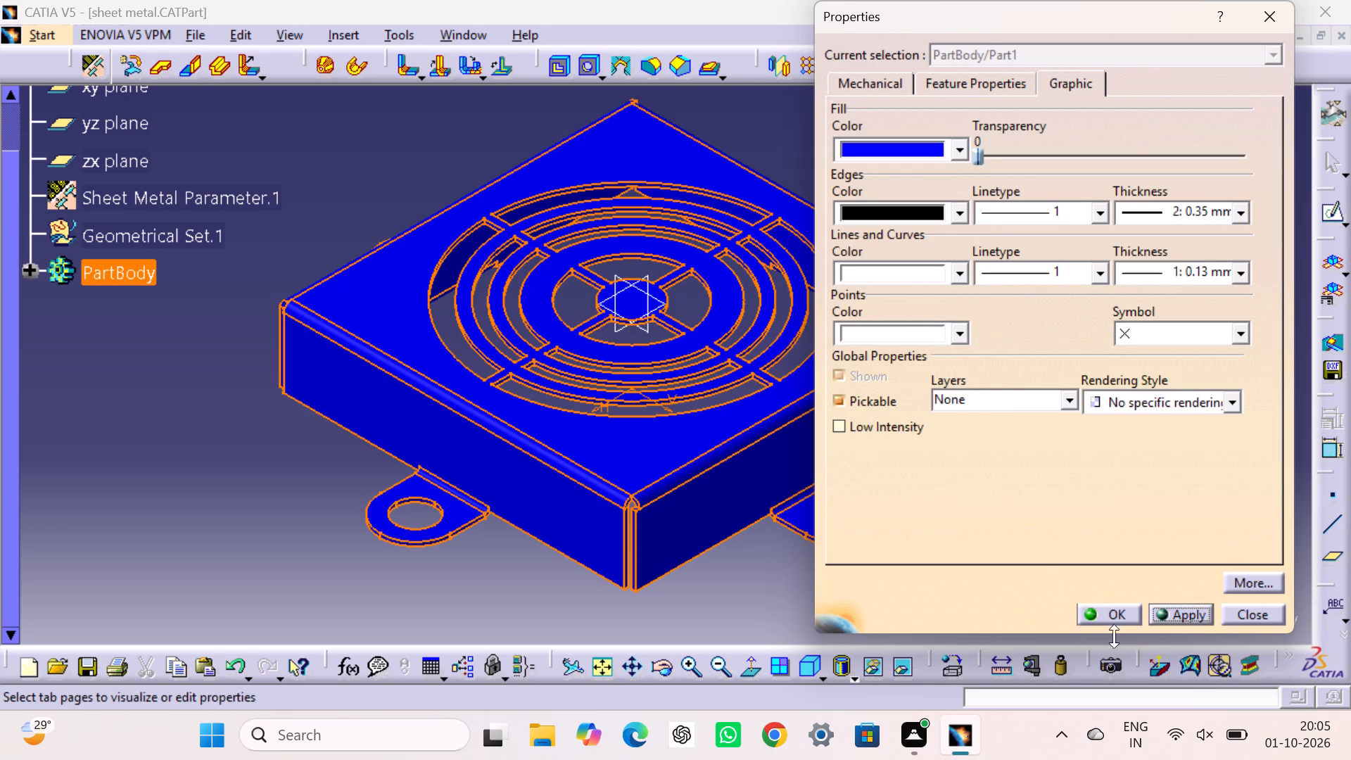
click(1096, 619)
click(1051, 511)
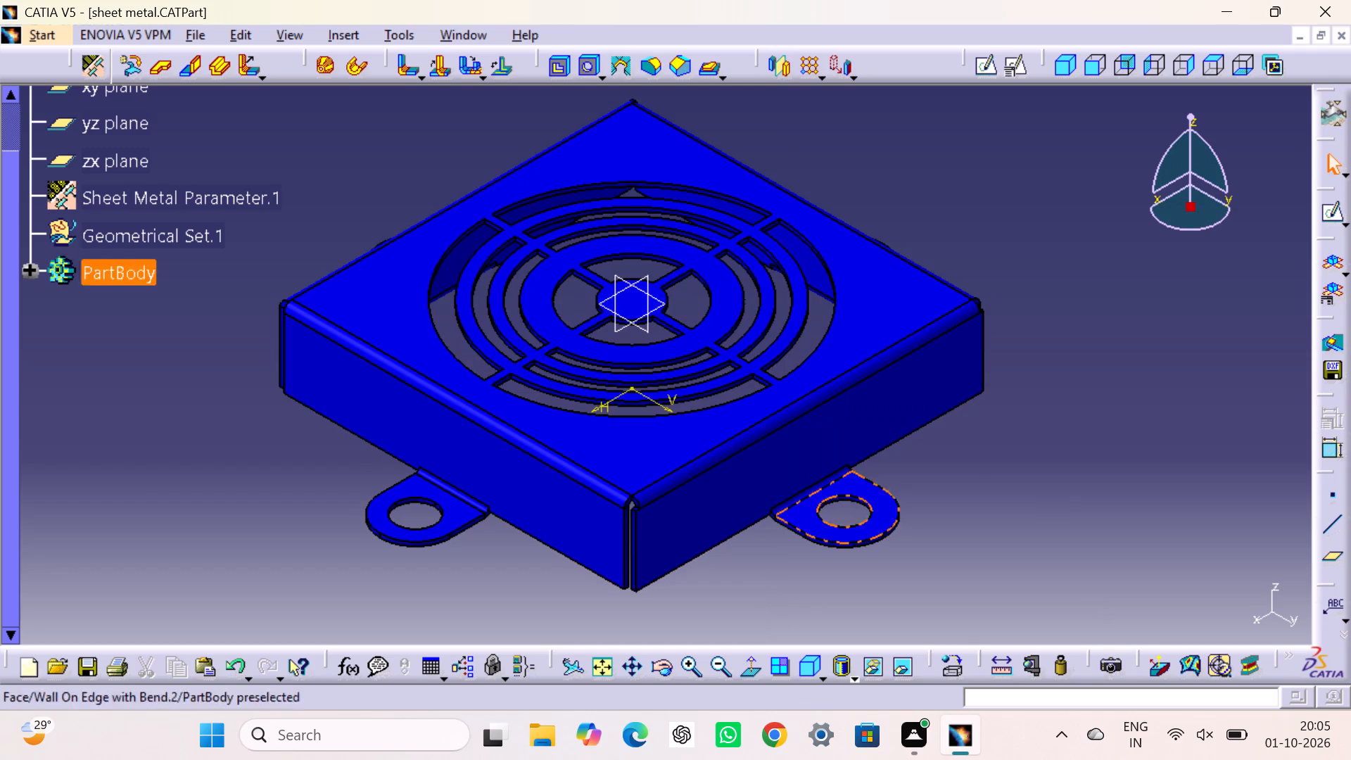
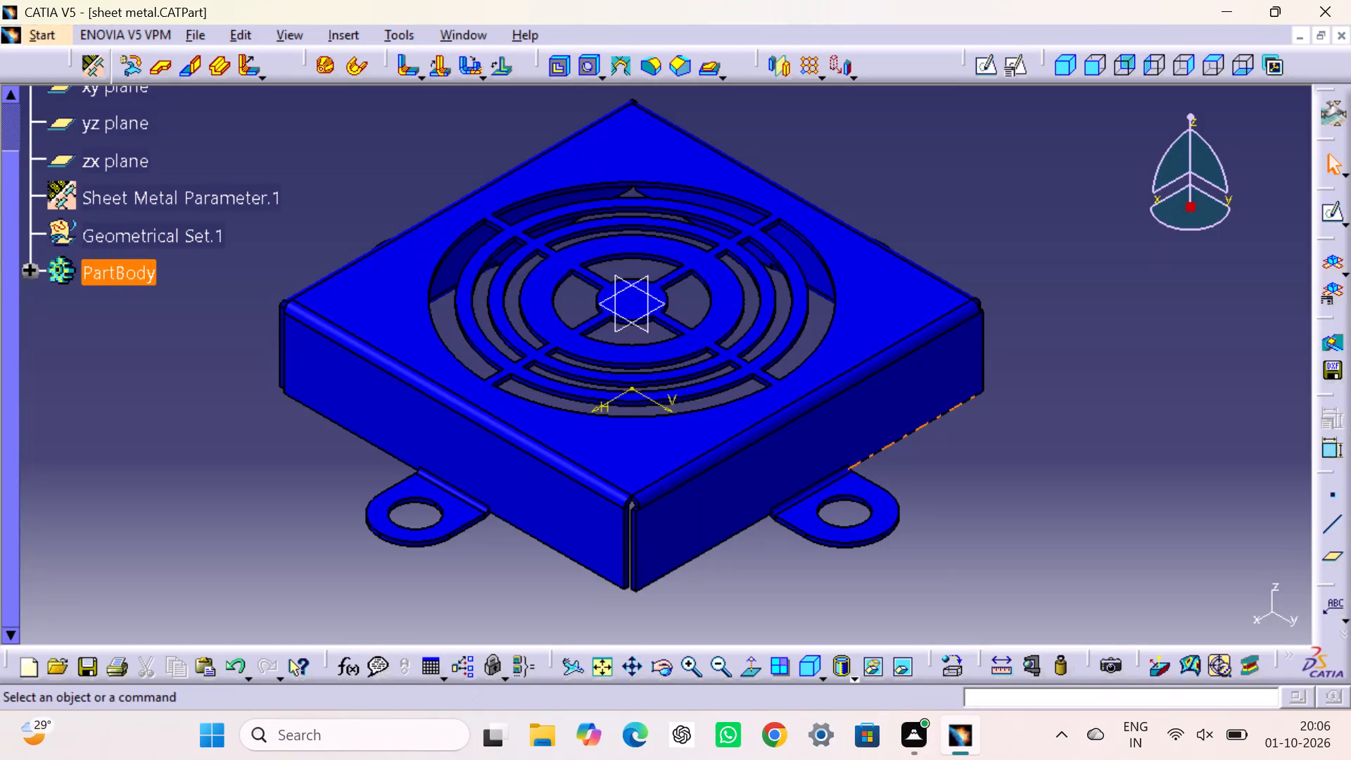
Hide the xy, yz and zx reference planes of Part1.
scroll(336, 292, up, 3)
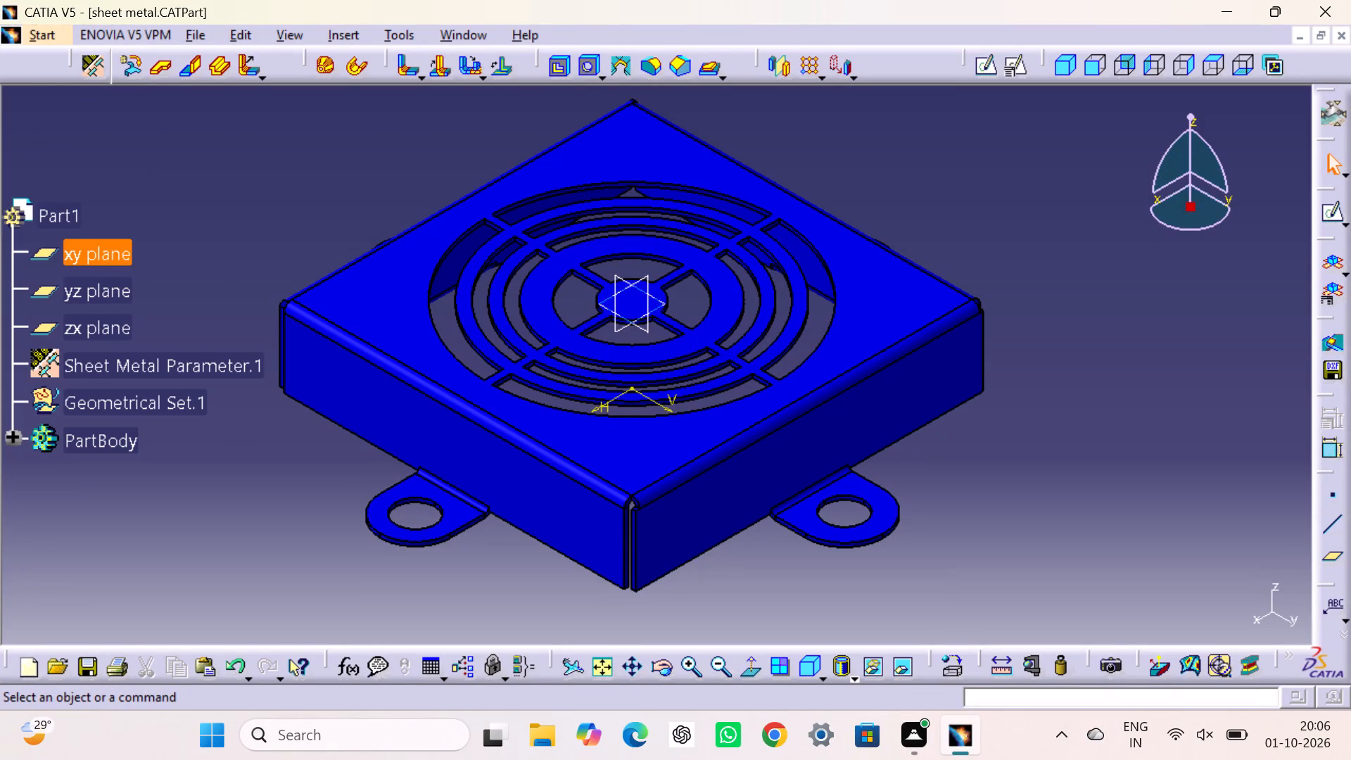
click(130, 259)
ctrl+click(122, 286)
ctrl+click(116, 326)
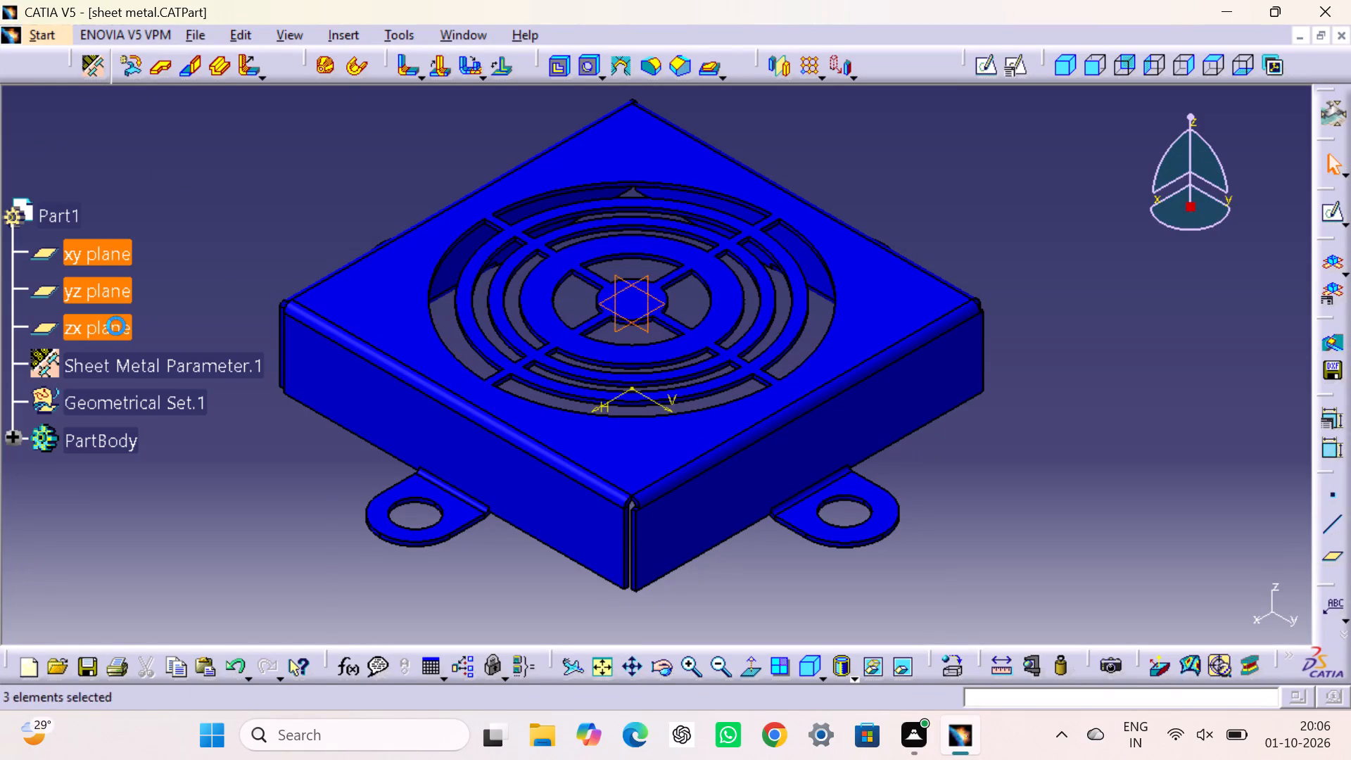
right_click(116, 326)
click(200, 343)
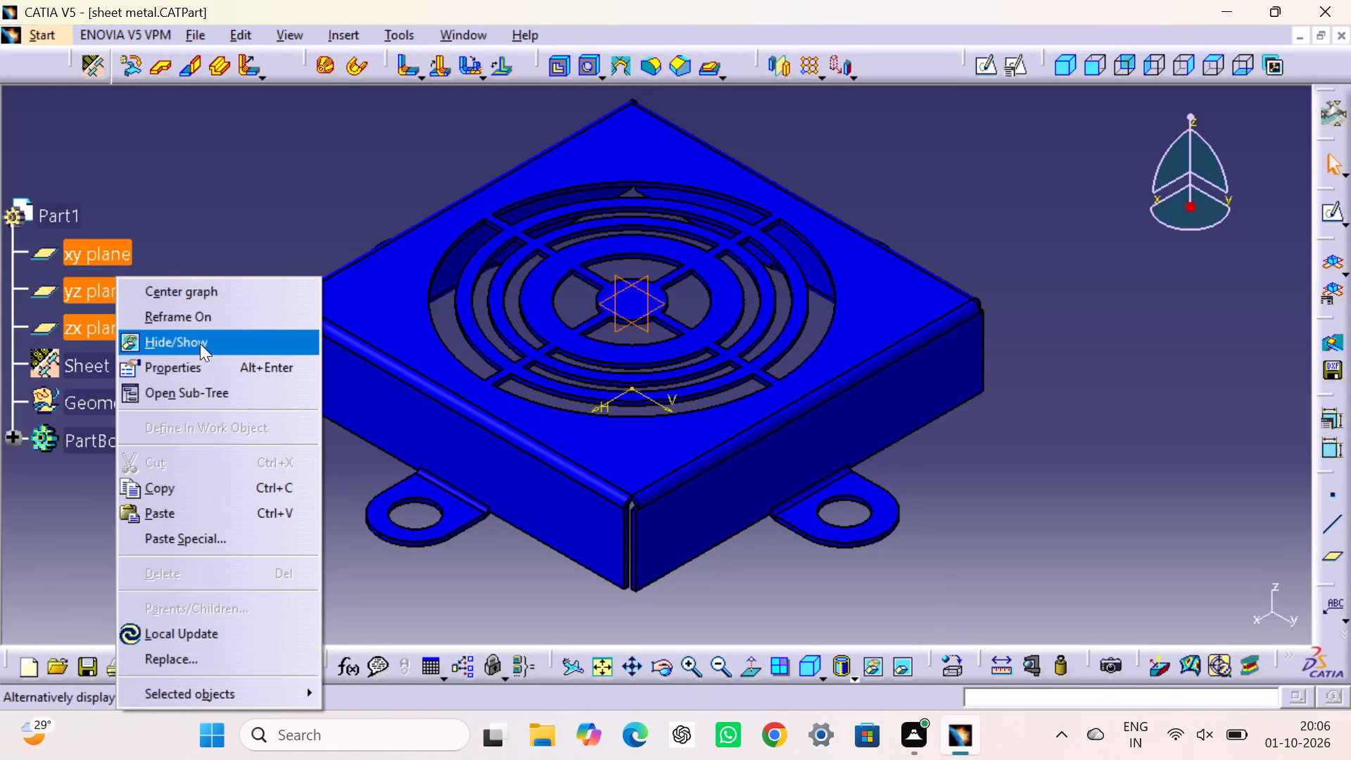
click(1068, 370)
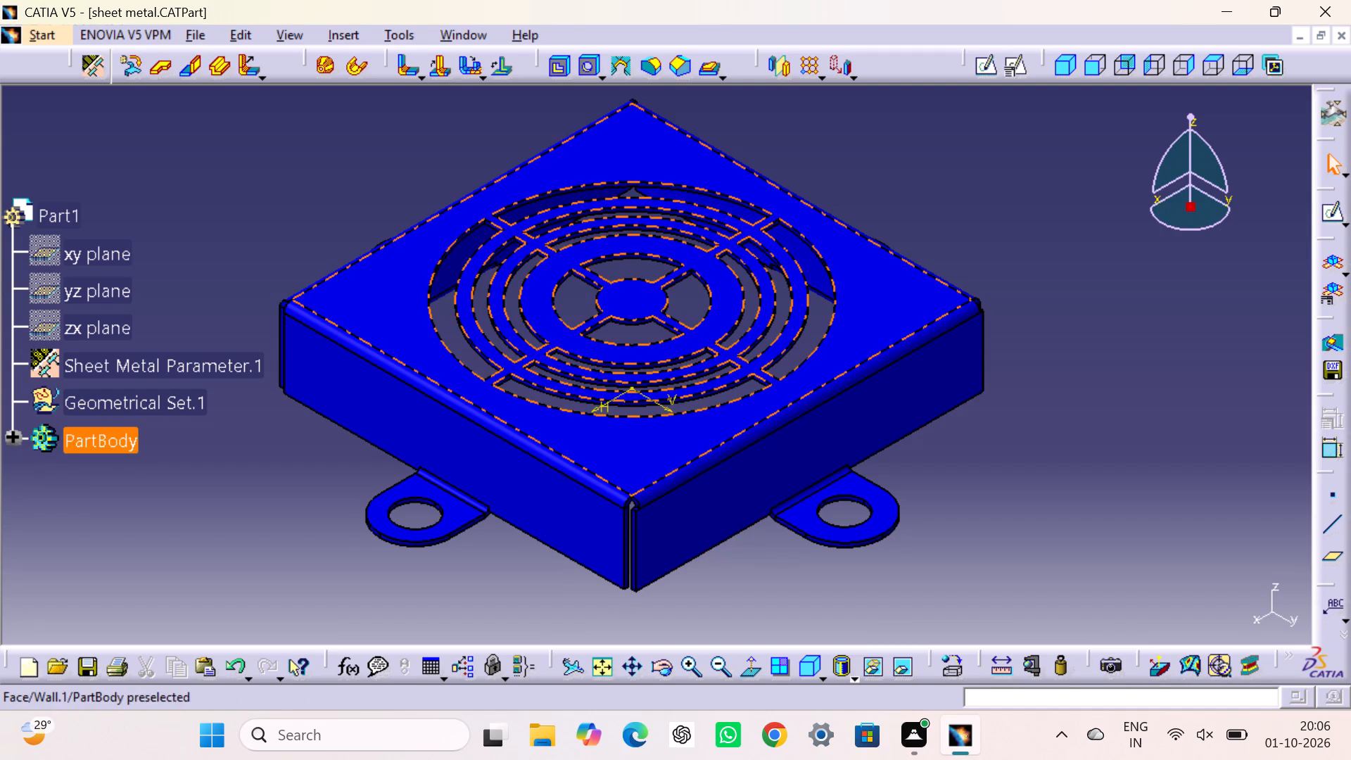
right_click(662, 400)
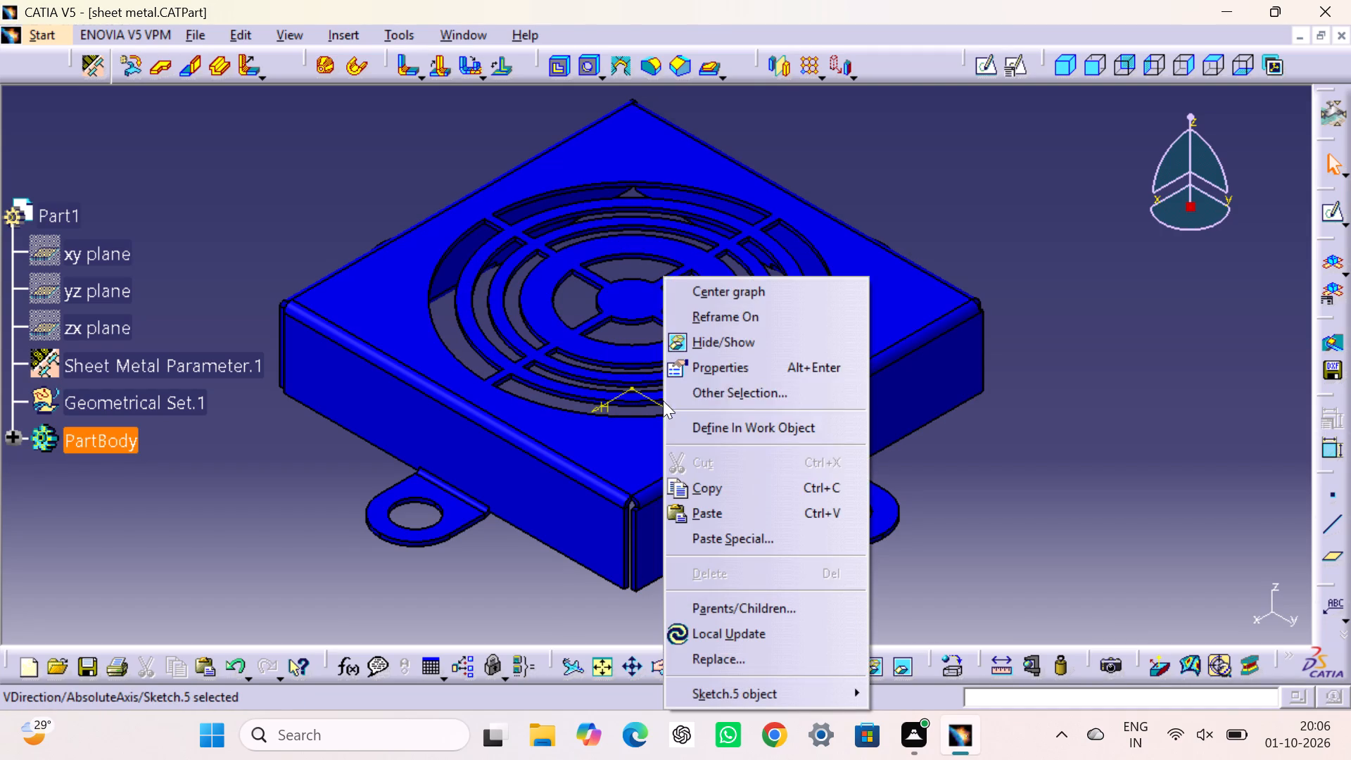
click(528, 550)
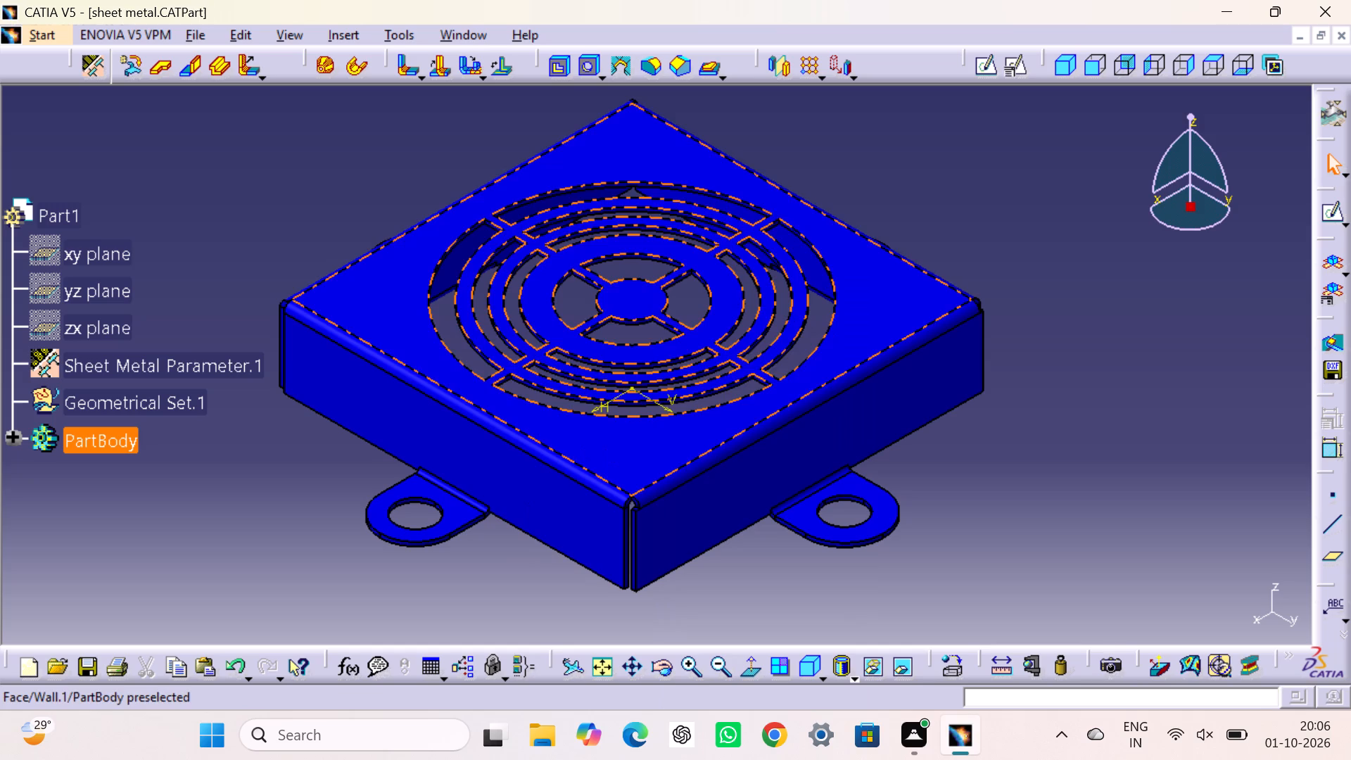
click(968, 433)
Inspect the blue cover's vented face and mounting tabs from a rotated angle, ending in the standard isometric view.
middle_drag(532, 560, 772, 640)
right_drag(532, 560, 772, 640)
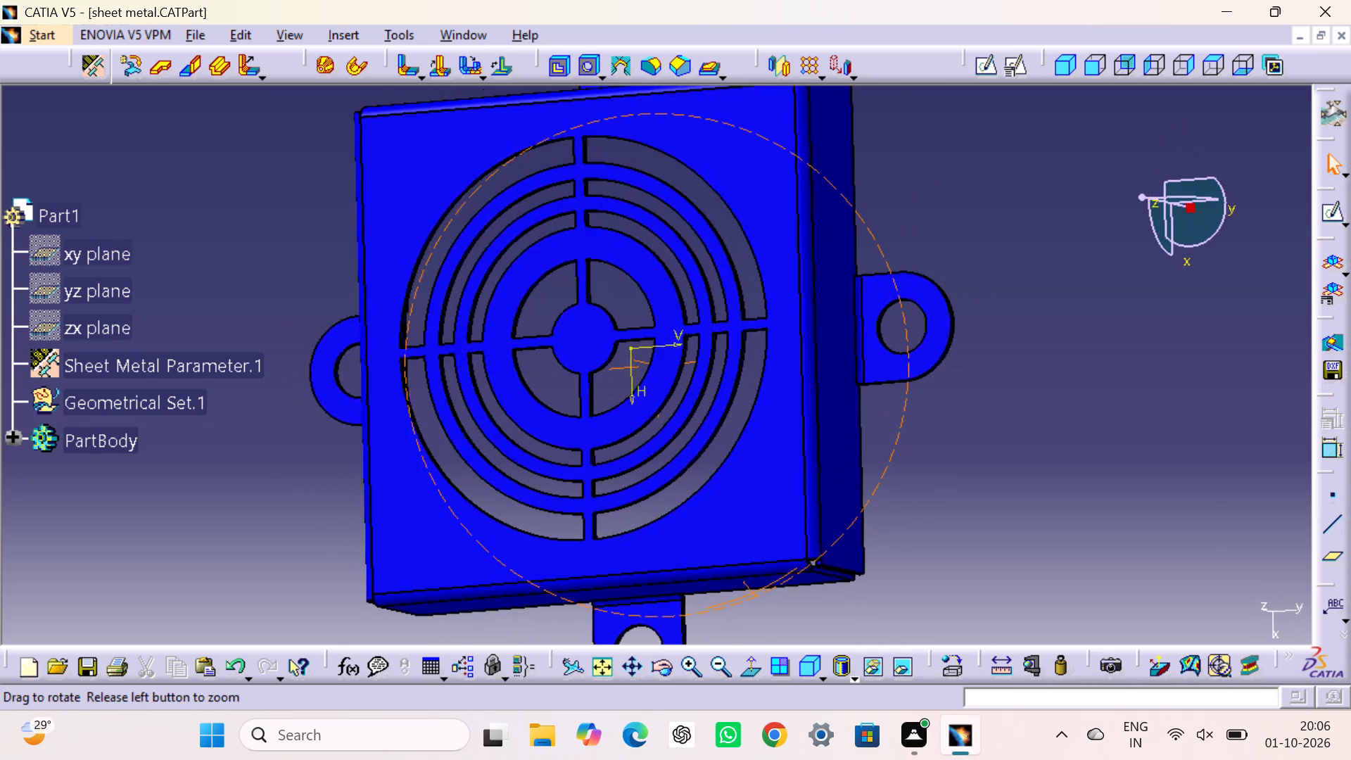
middle_drag(772, 640, 770, 622)
right_drag(772, 640, 770, 622)
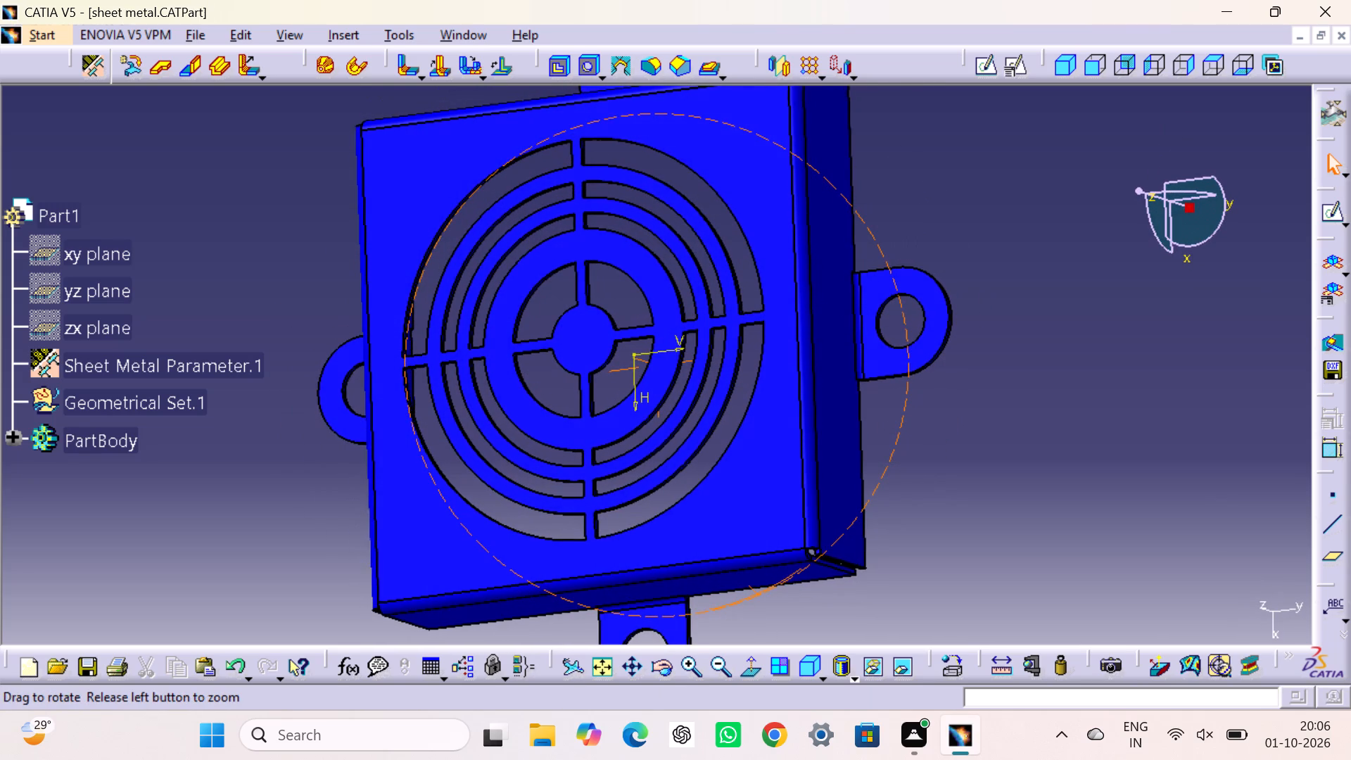
right_drag(770, 622, 763, 622)
middle_drag(770, 622, 759, 622)
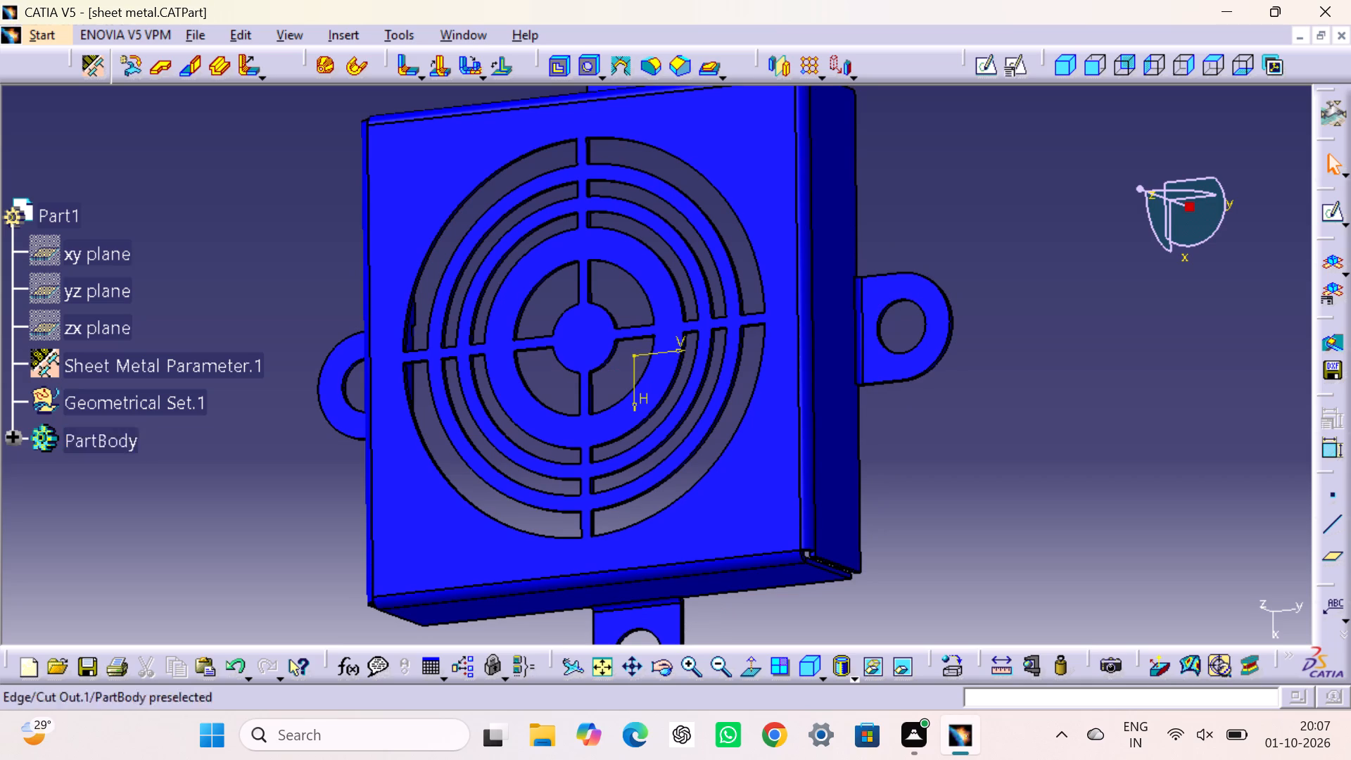
click(990, 449)
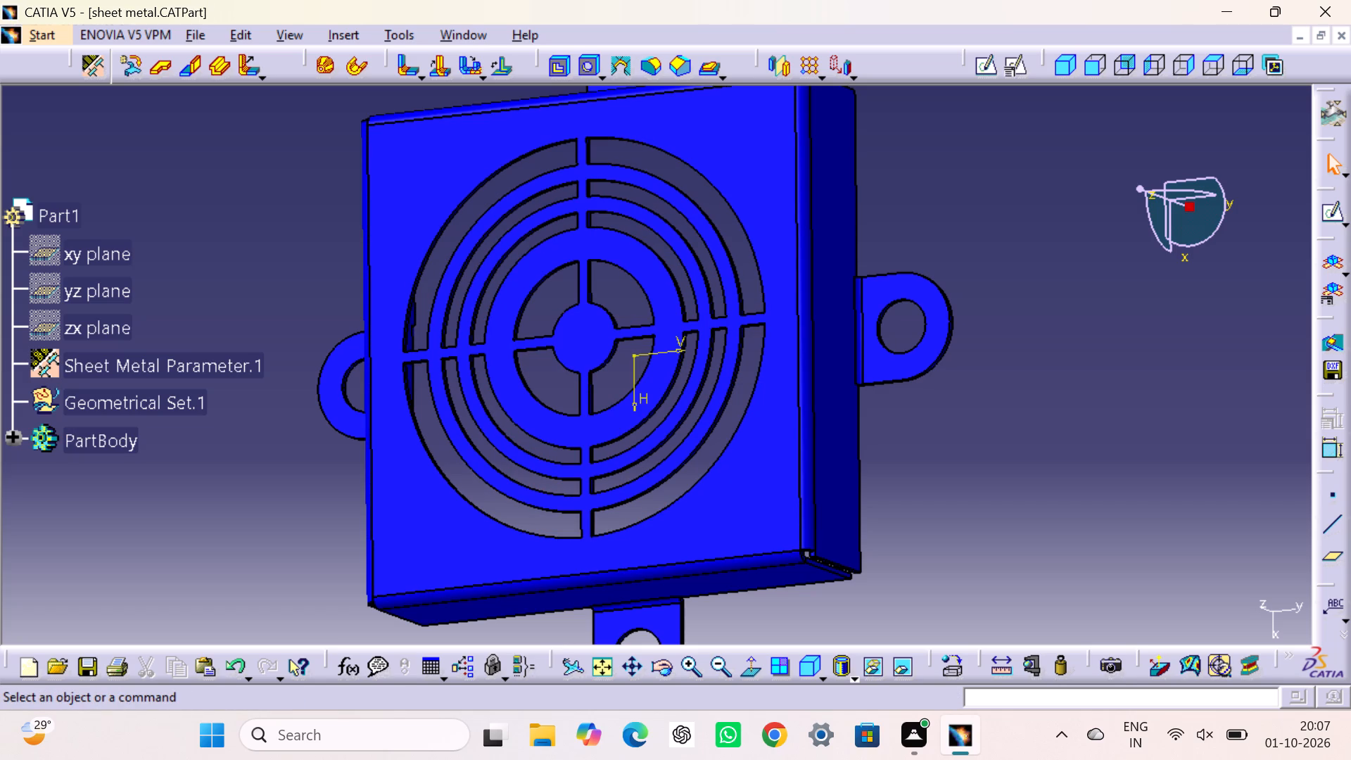
click(1070, 63)
click(1017, 431)
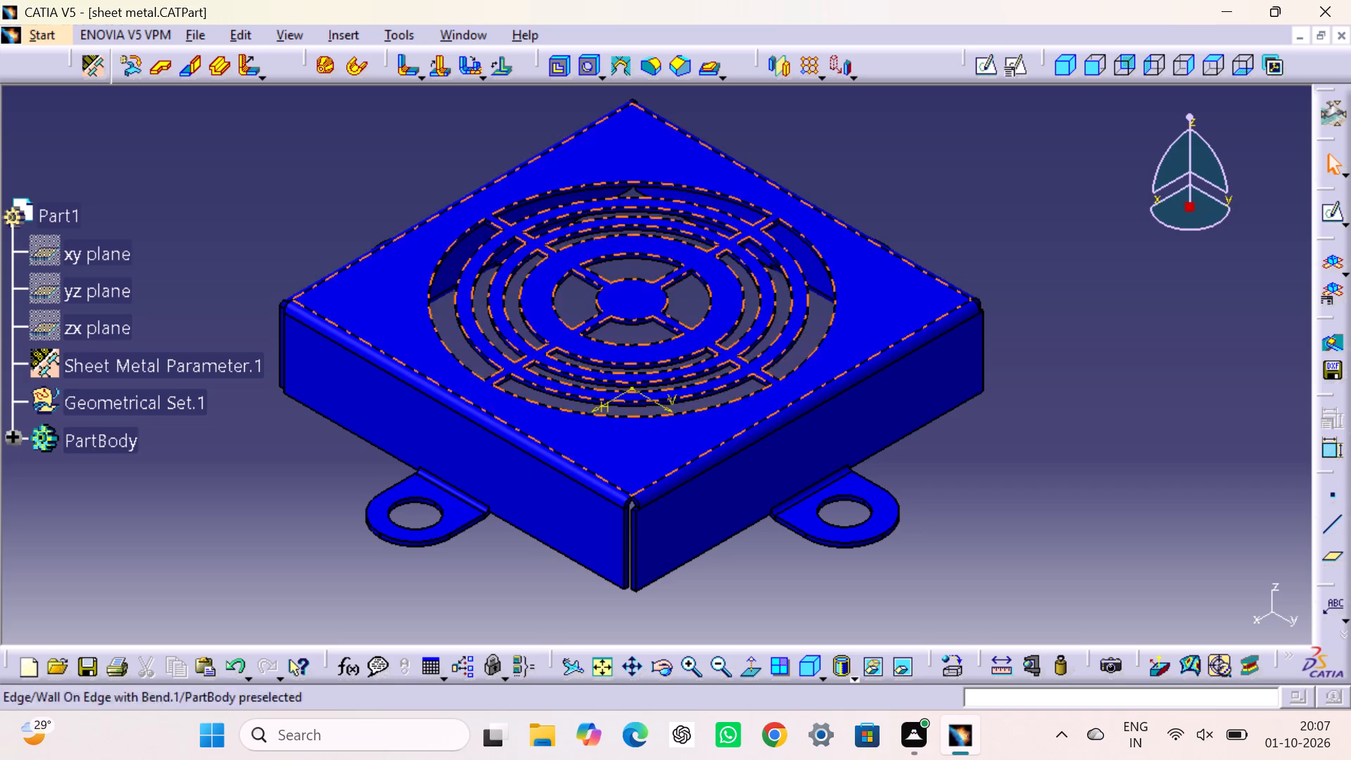
Change the fill colour of the whole PartBody to yellow in its graphic properties.
middle_drag(590, 590, 571, 505)
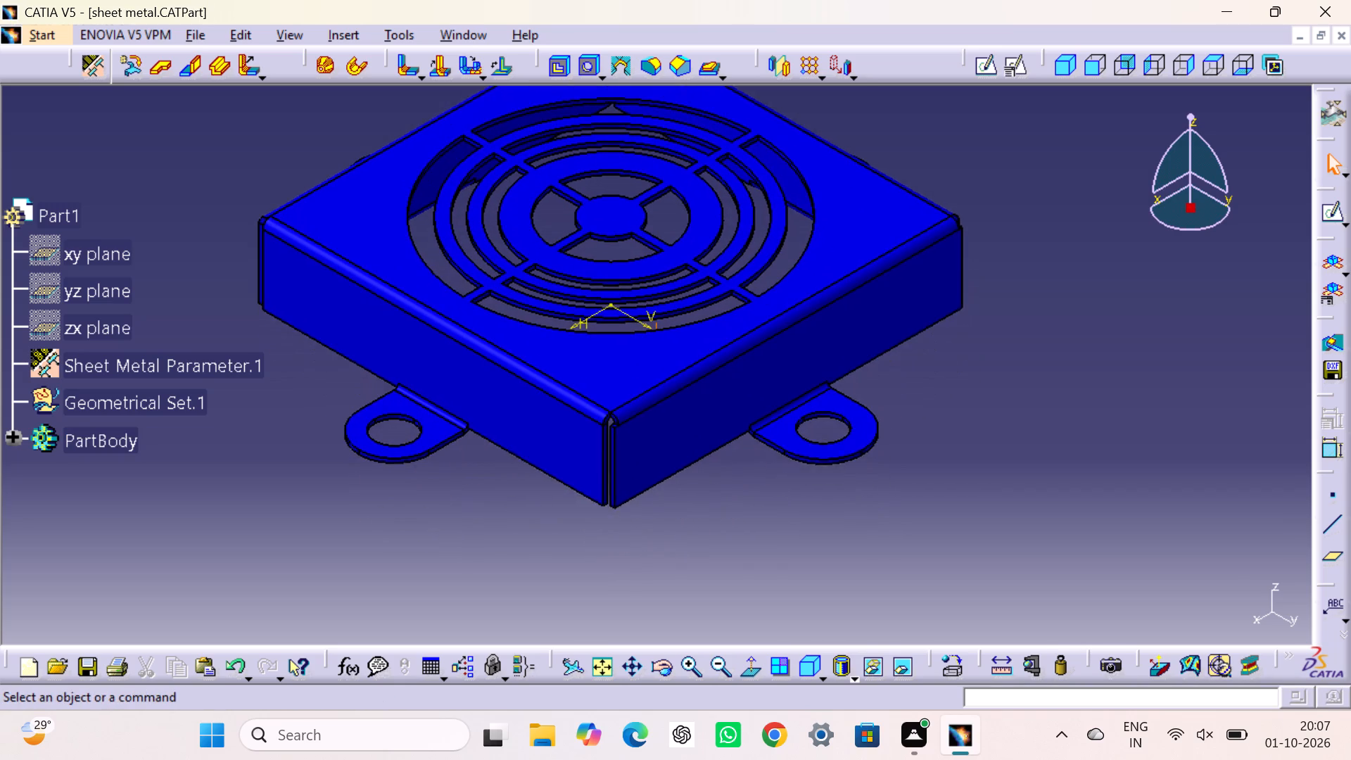
middle_drag(571, 505, 569, 490)
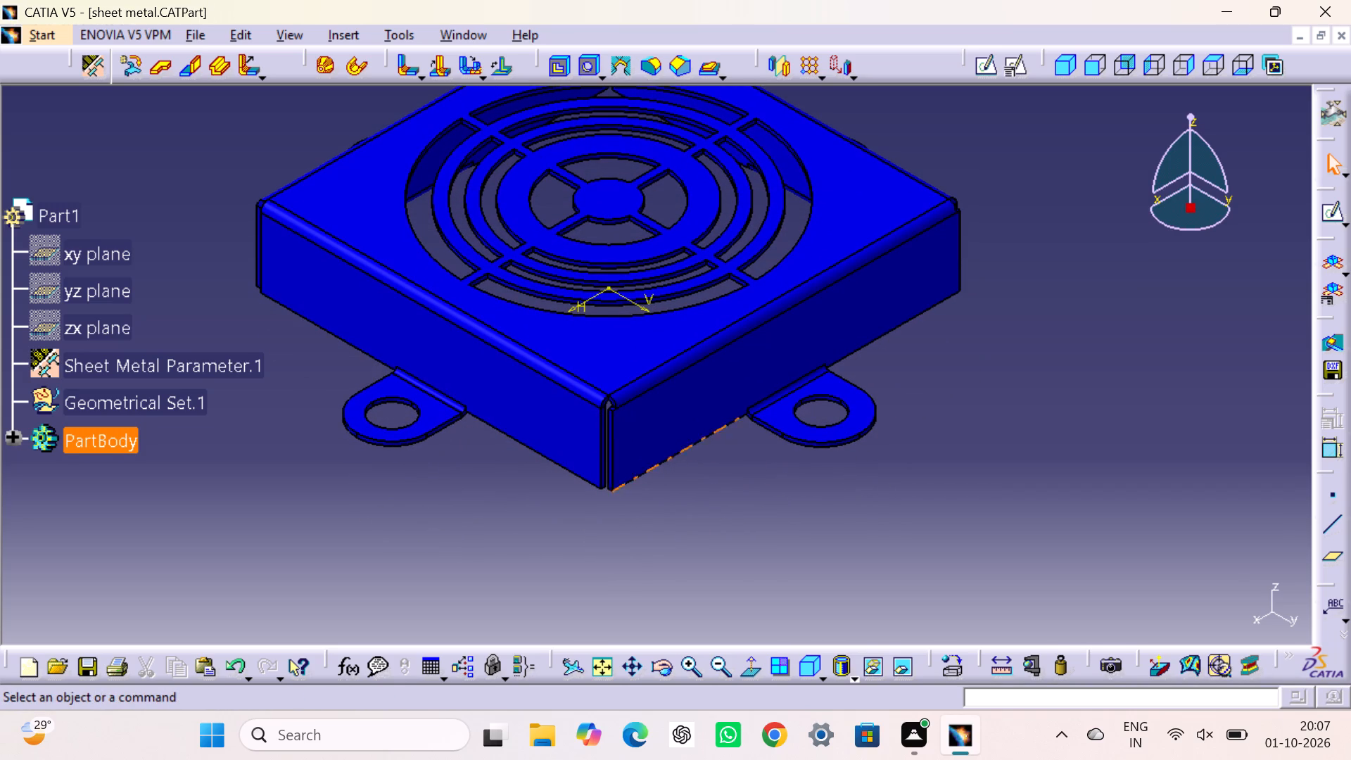
right_click(129, 438)
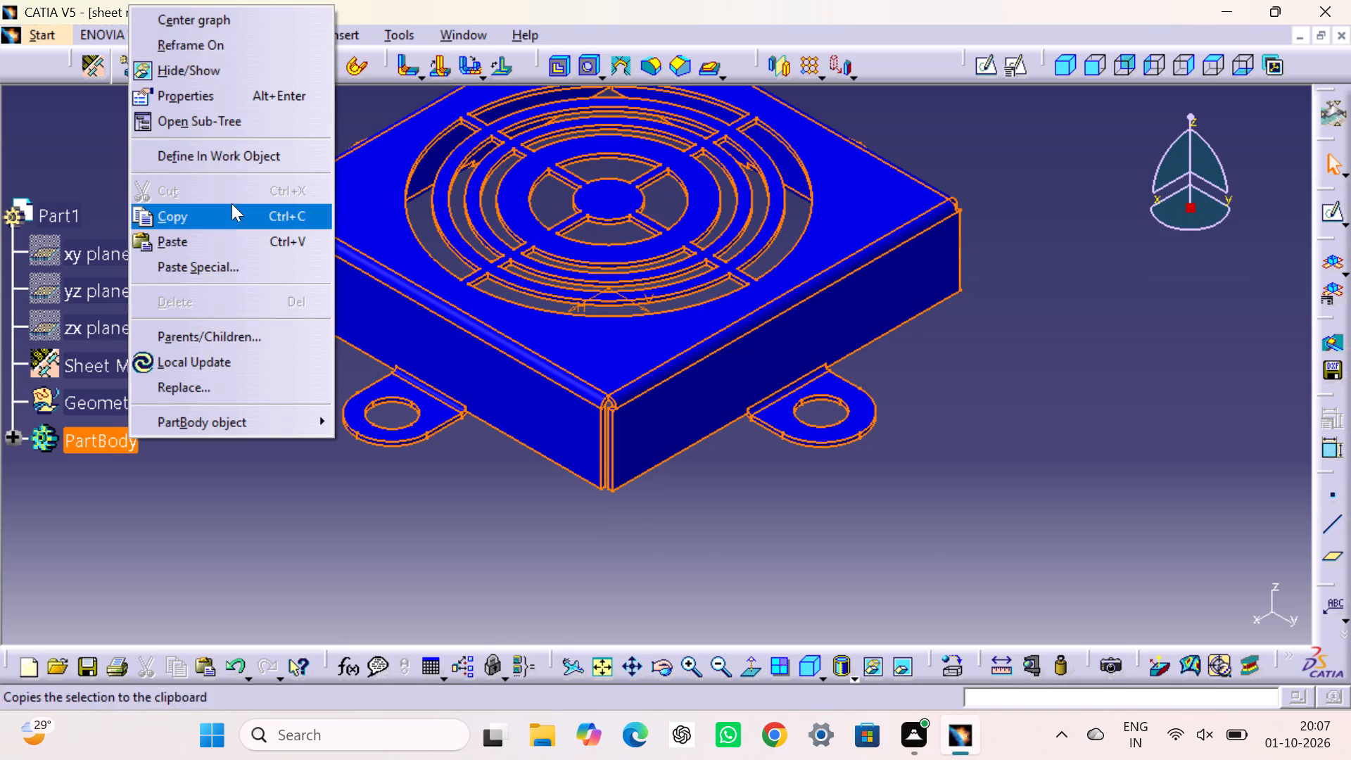
click(282, 91)
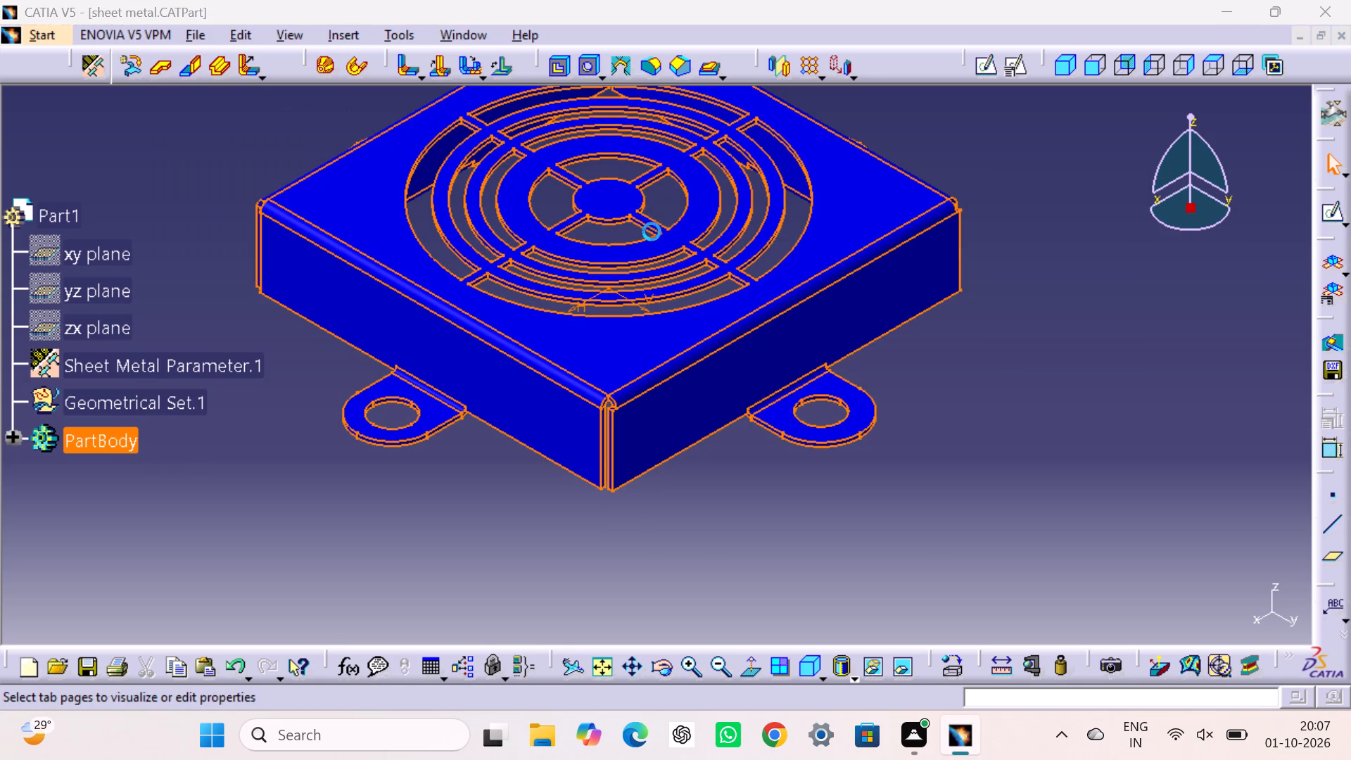
click(953, 155)
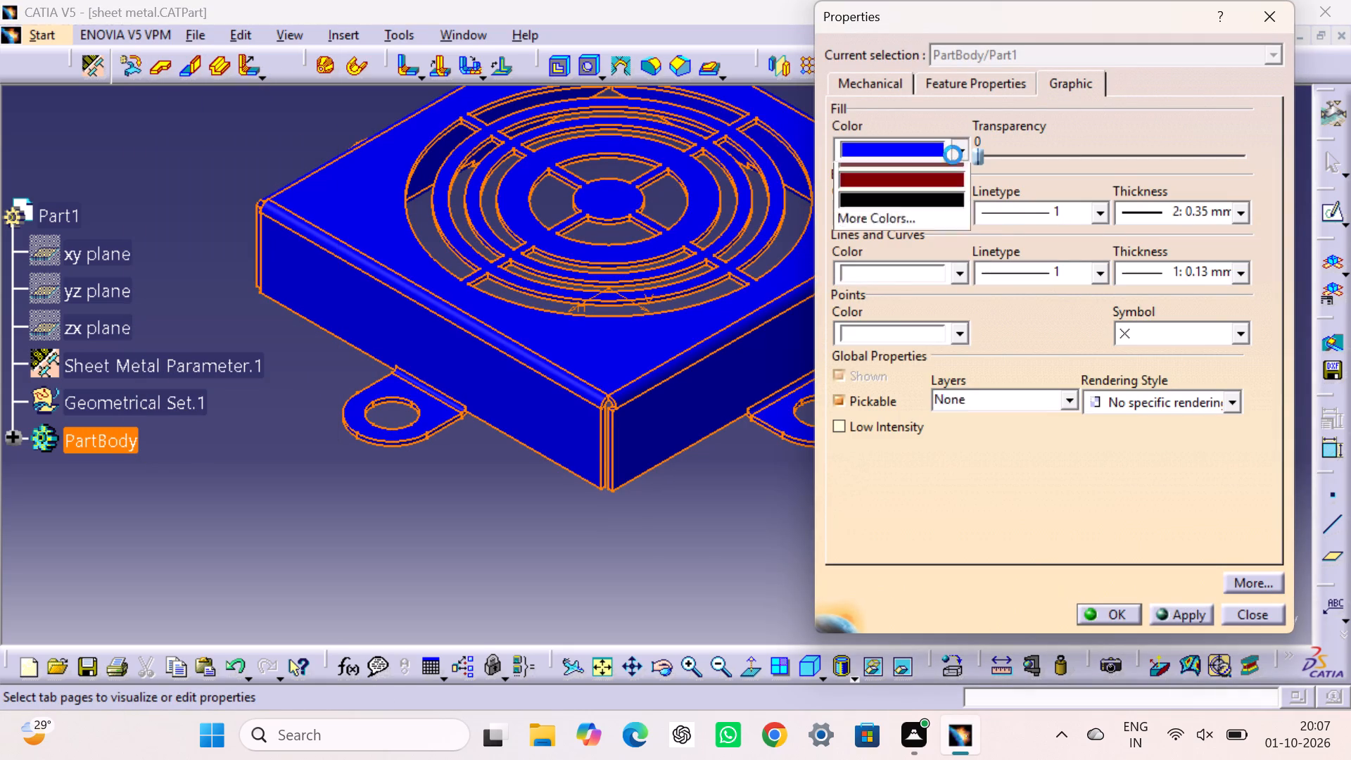
click(936, 212)
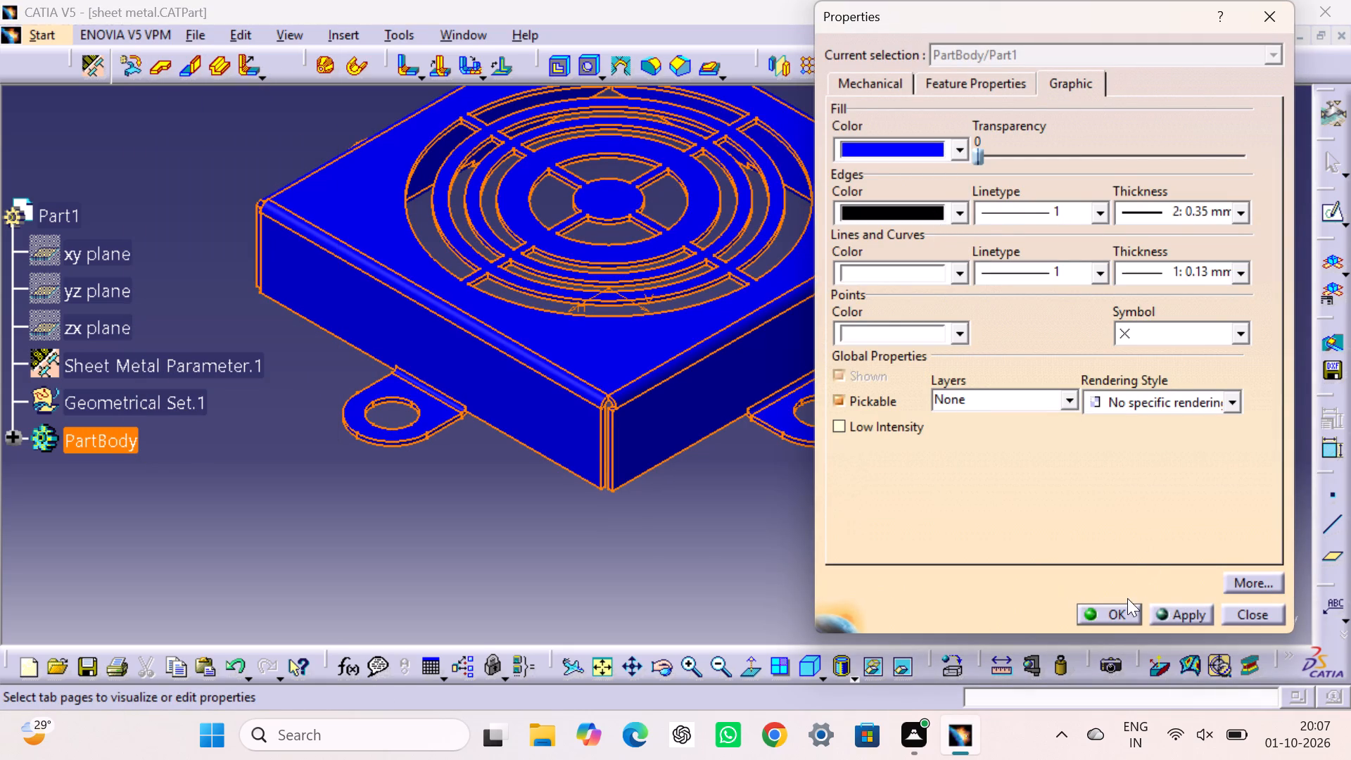
click(1123, 612)
click(1029, 469)
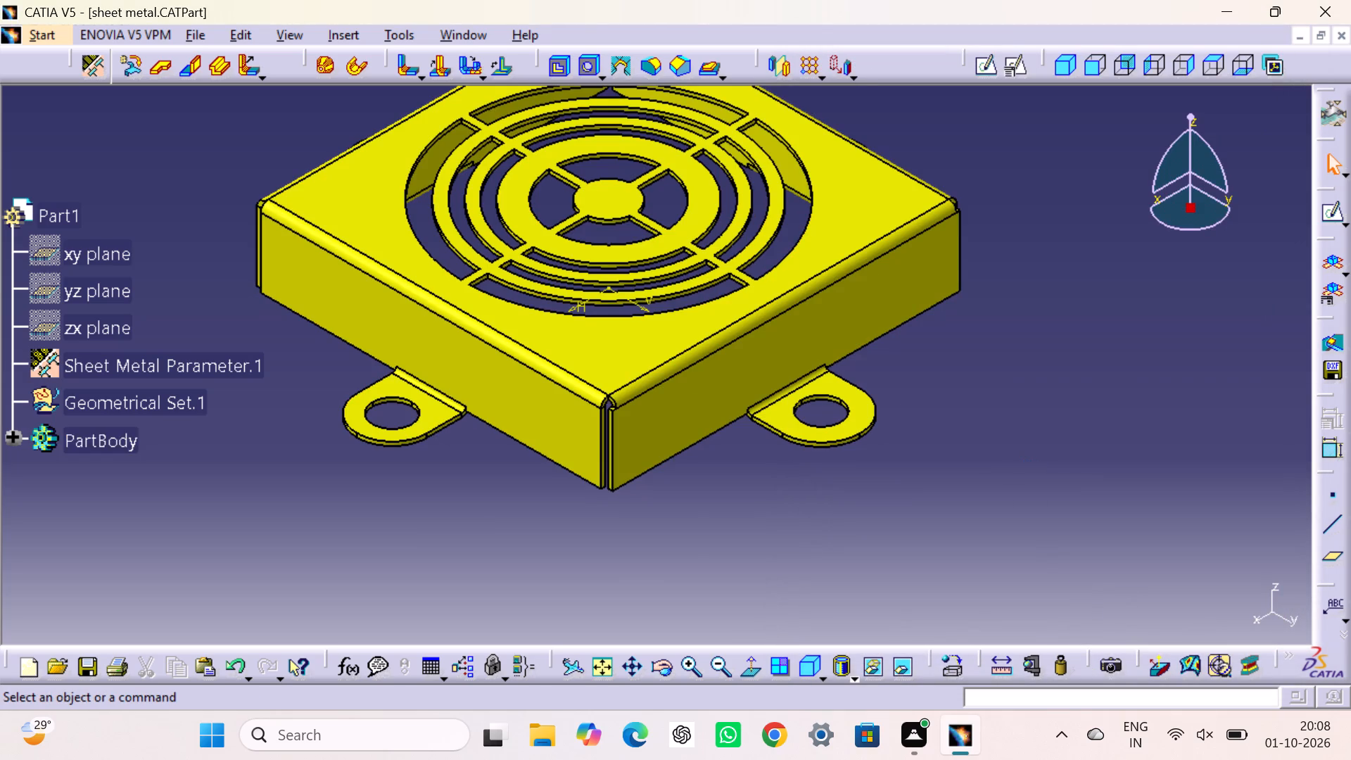
View the yellow cover in the standard isometric view and in the standard front view.
middle_drag(697, 481, 780, 590)
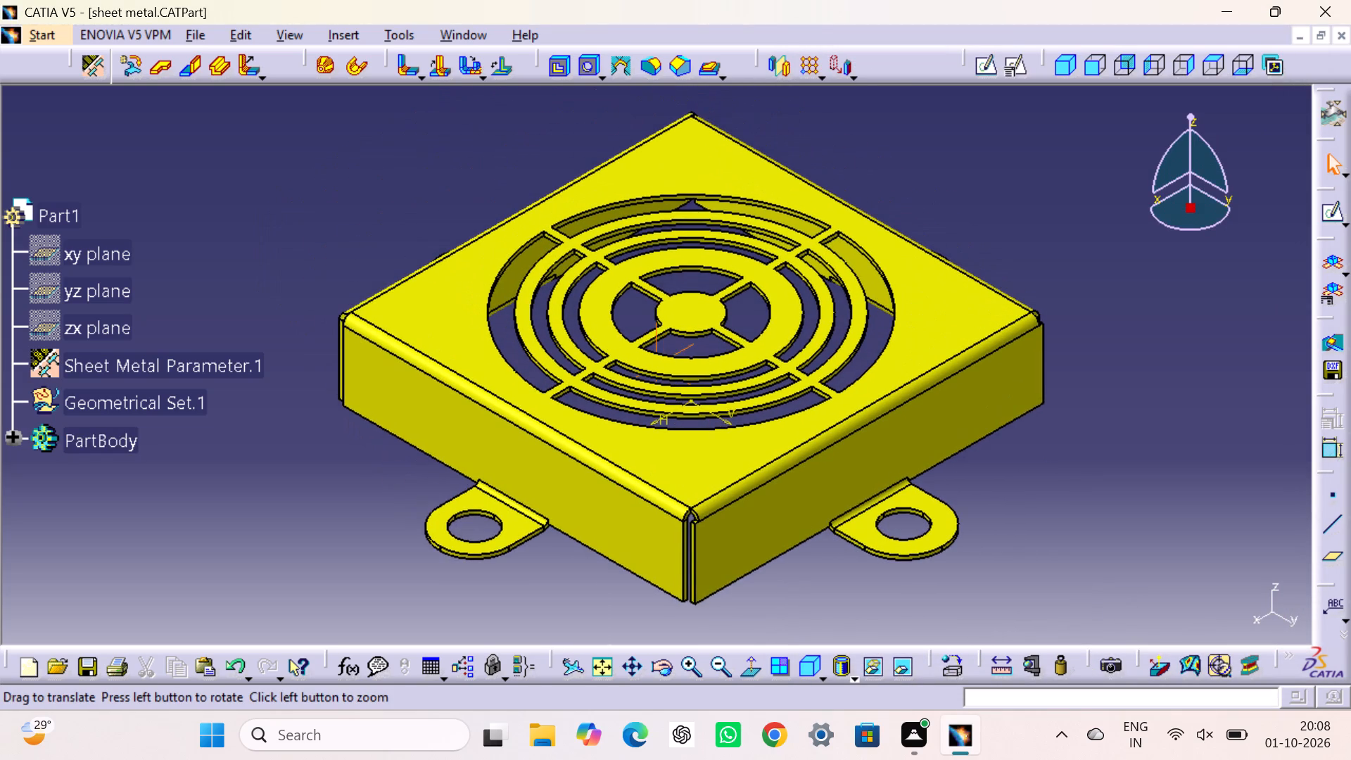
middle_drag(780, 590, 779, 539)
click(1063, 65)
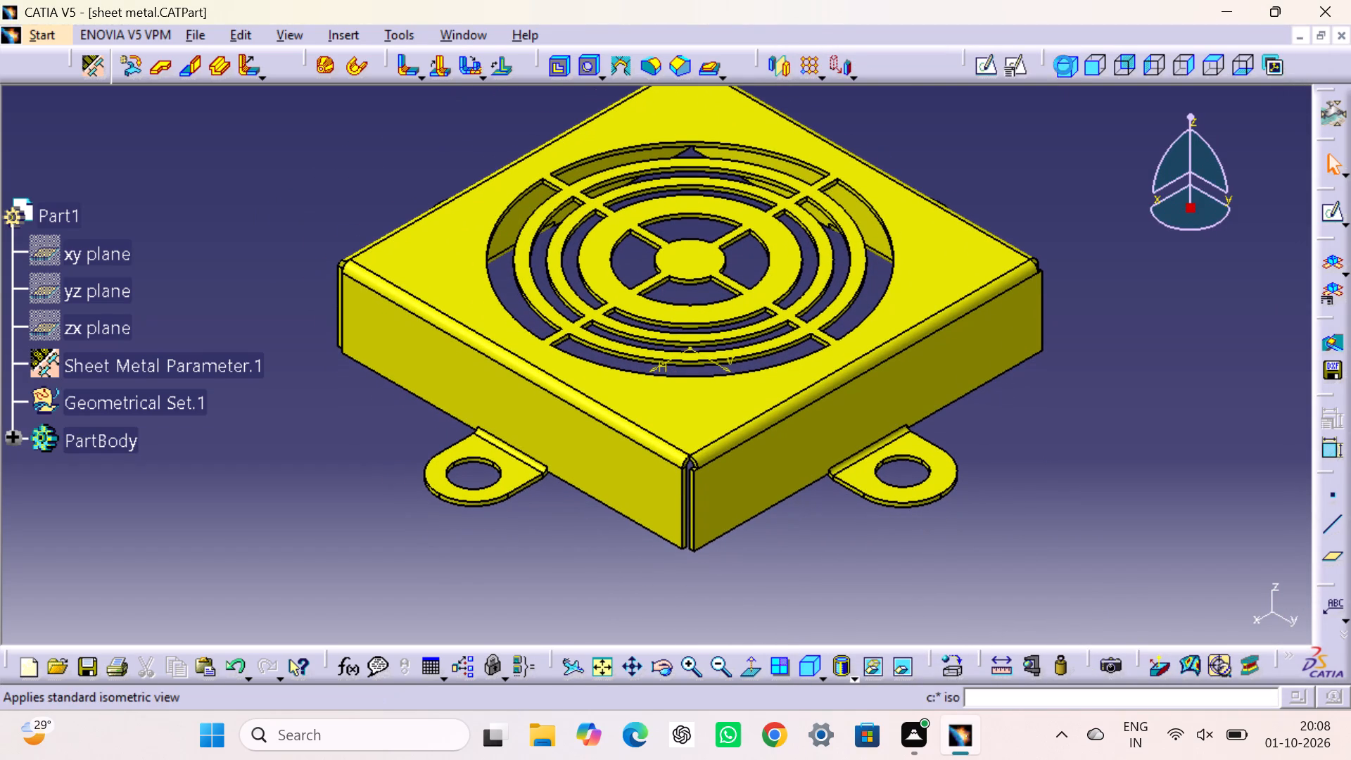
click(1090, 72)
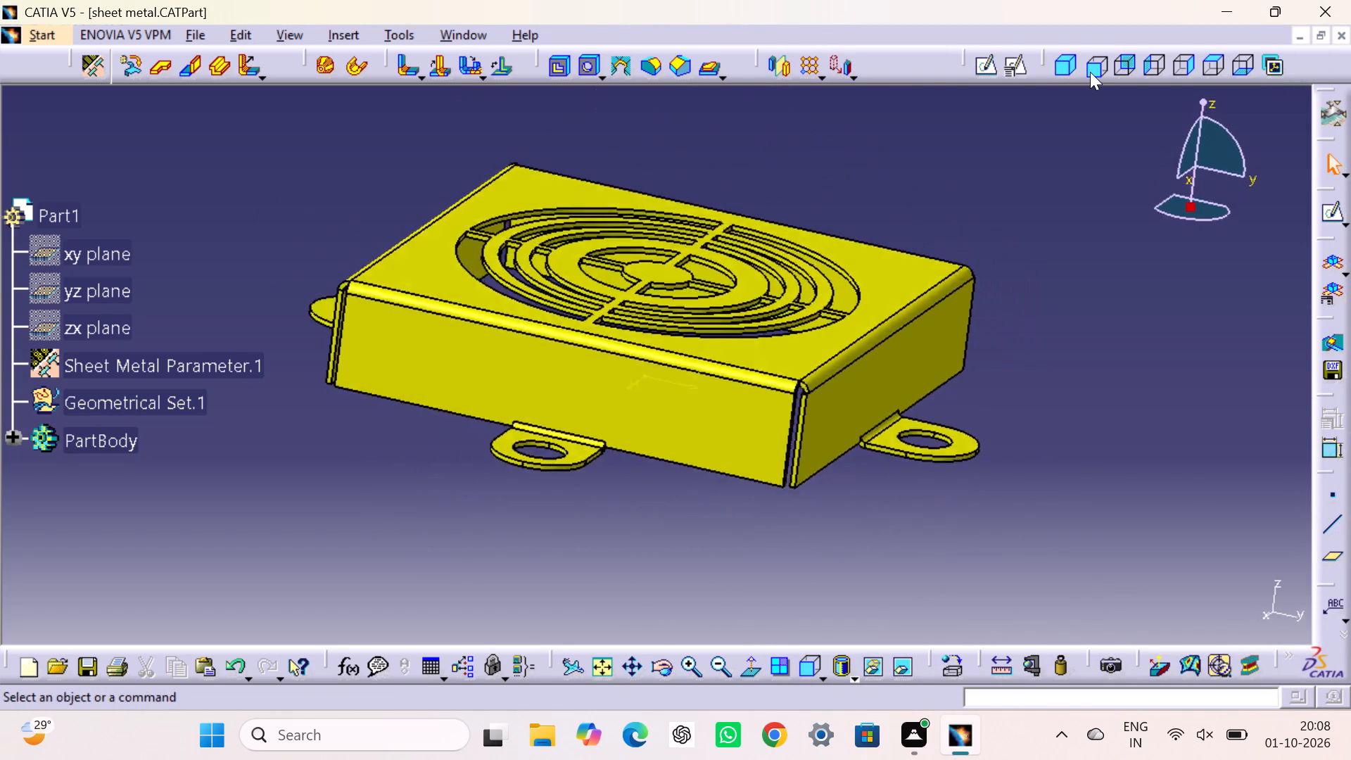
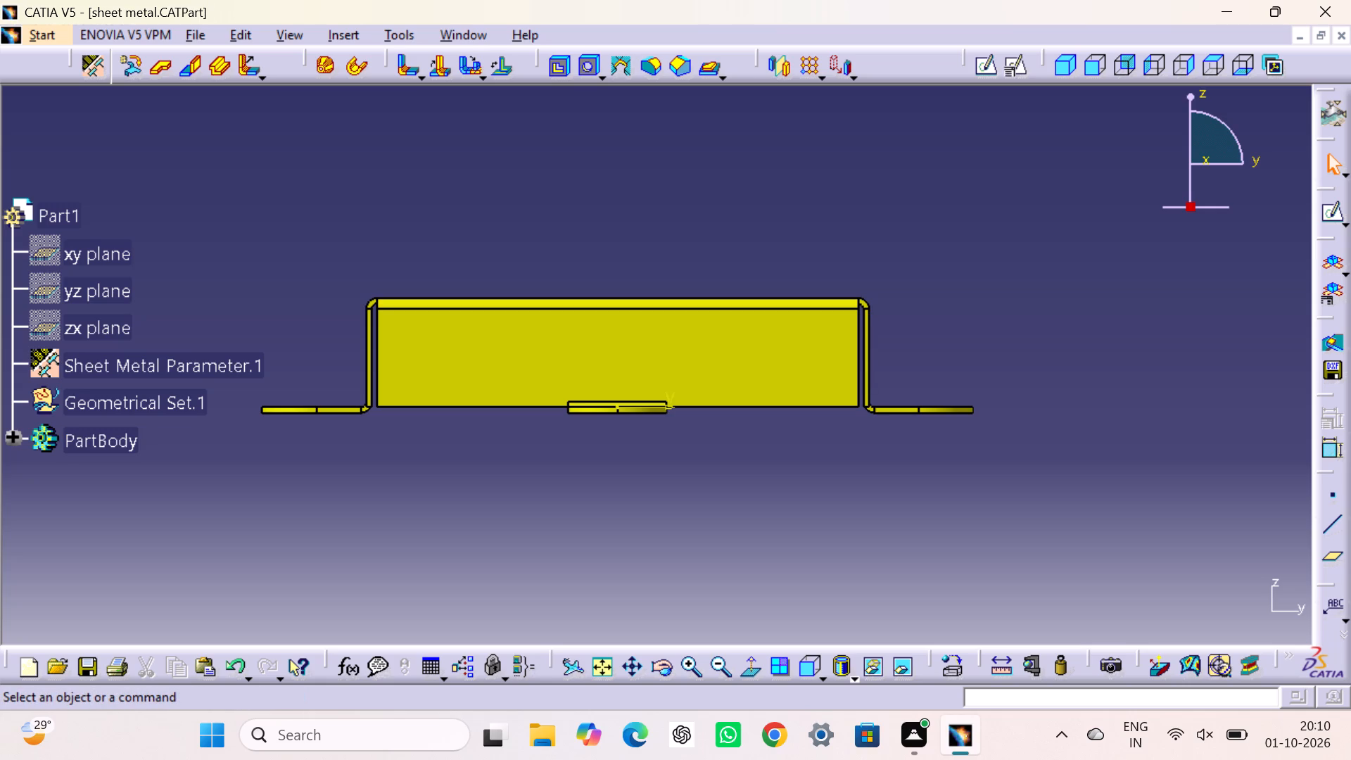
View the yellow cover in the standard back, left, right, top, bottom and isometric views.
click(1127, 75)
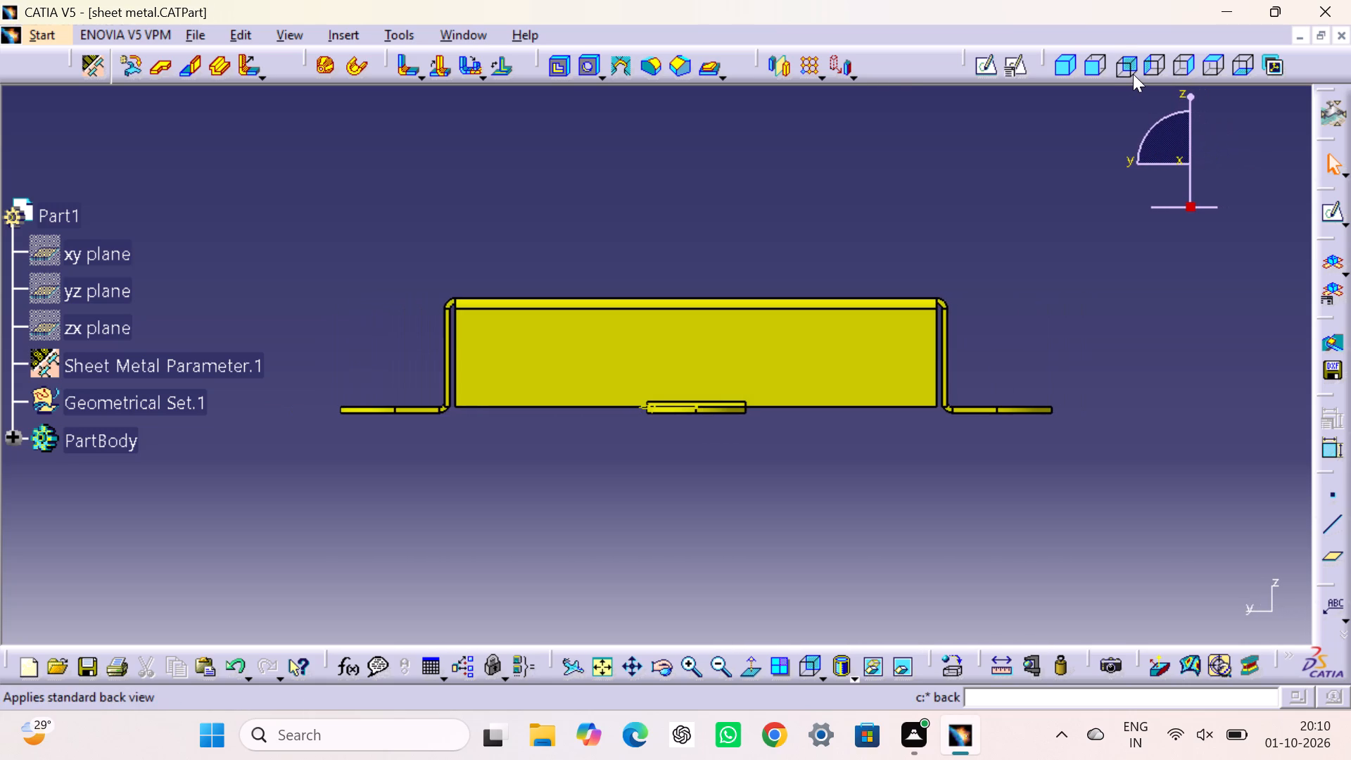
click(1162, 63)
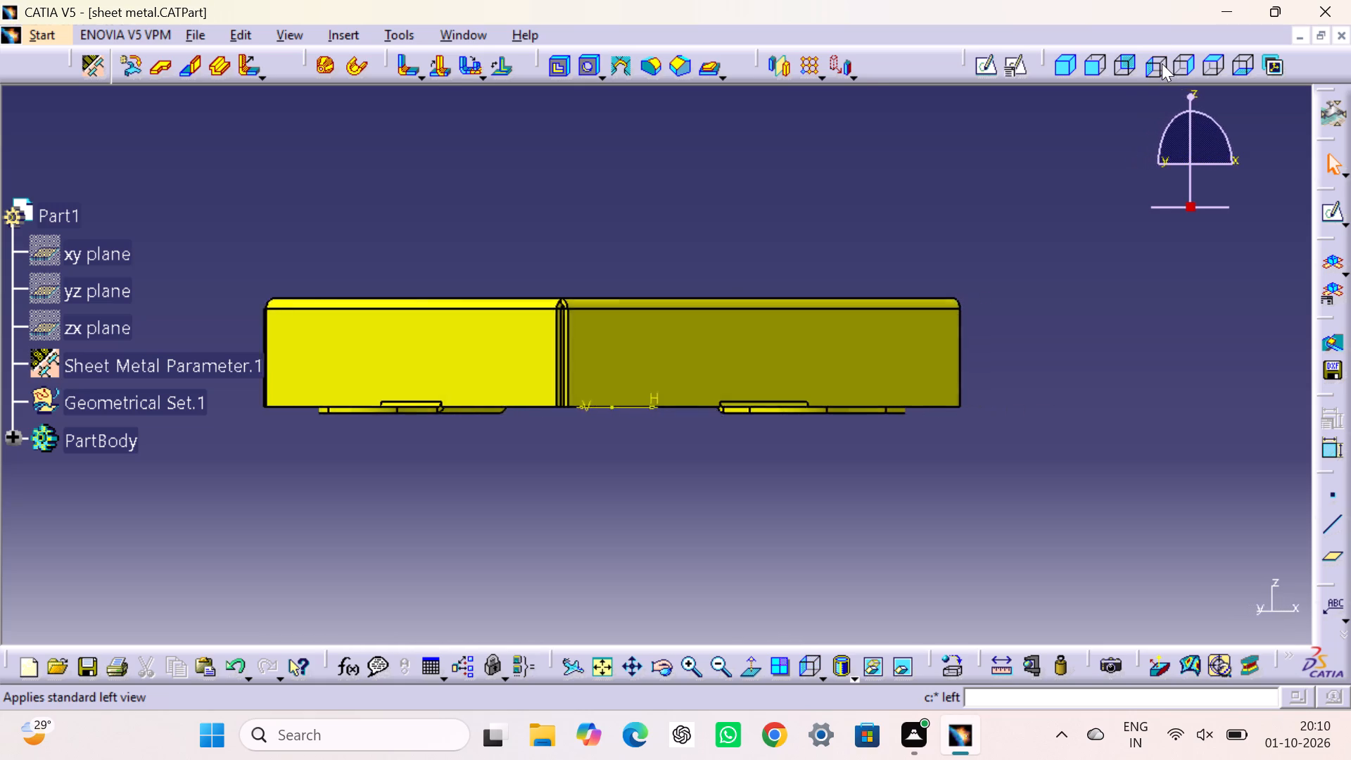
click(1175, 63)
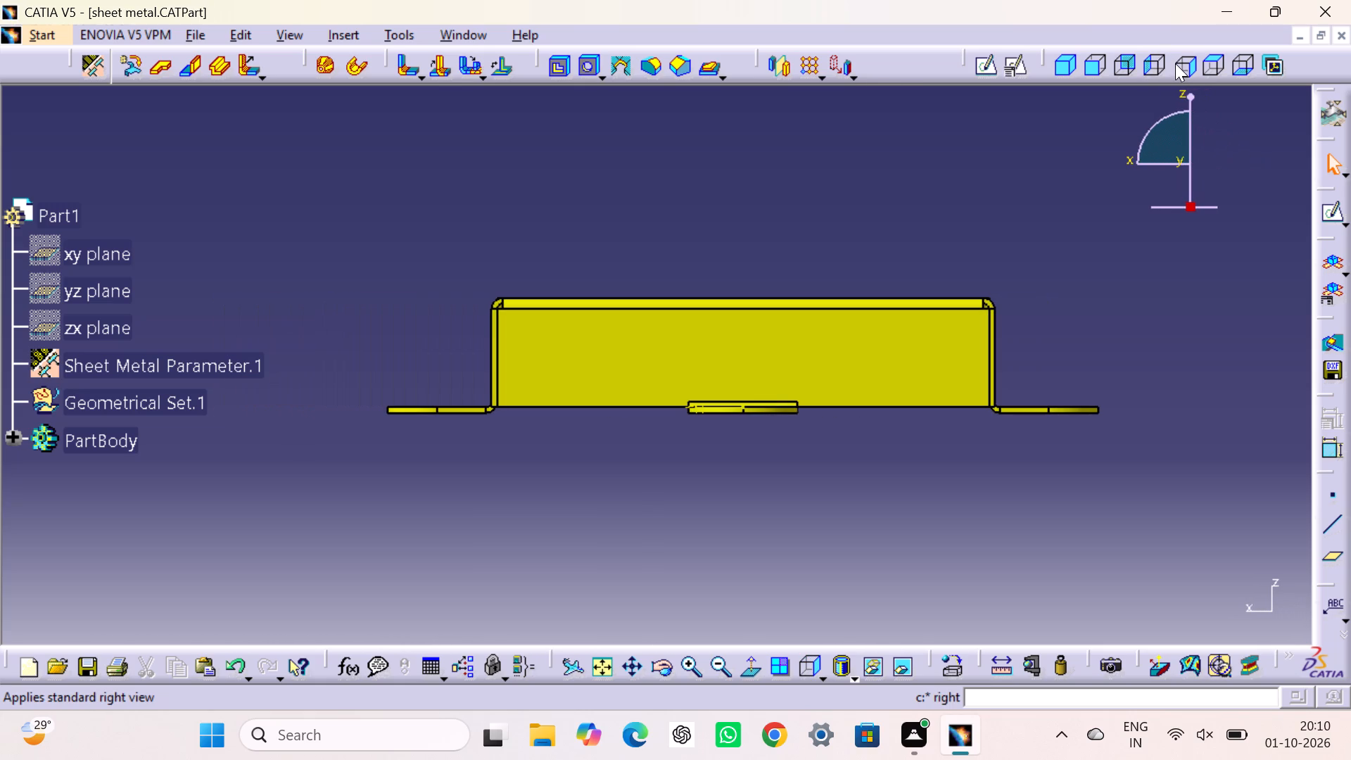
click(1218, 64)
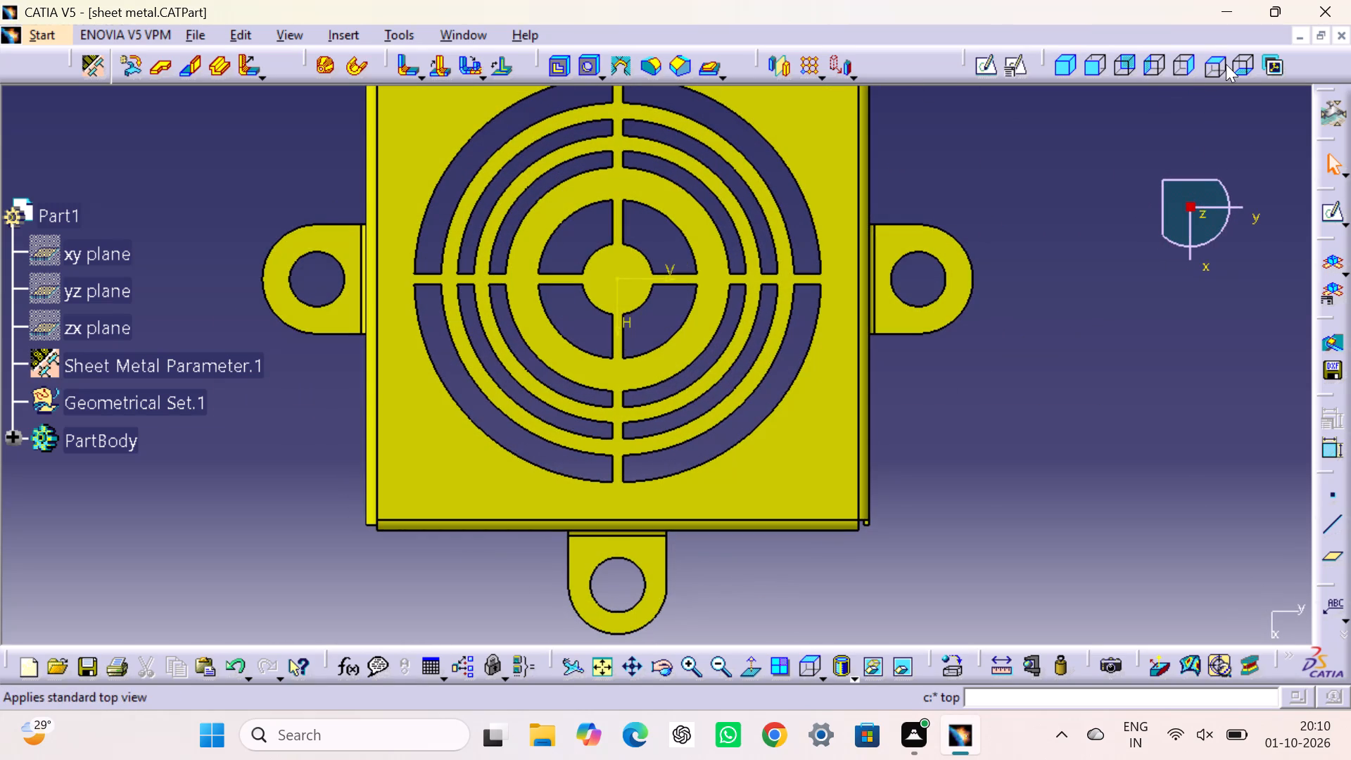
click(1232, 63)
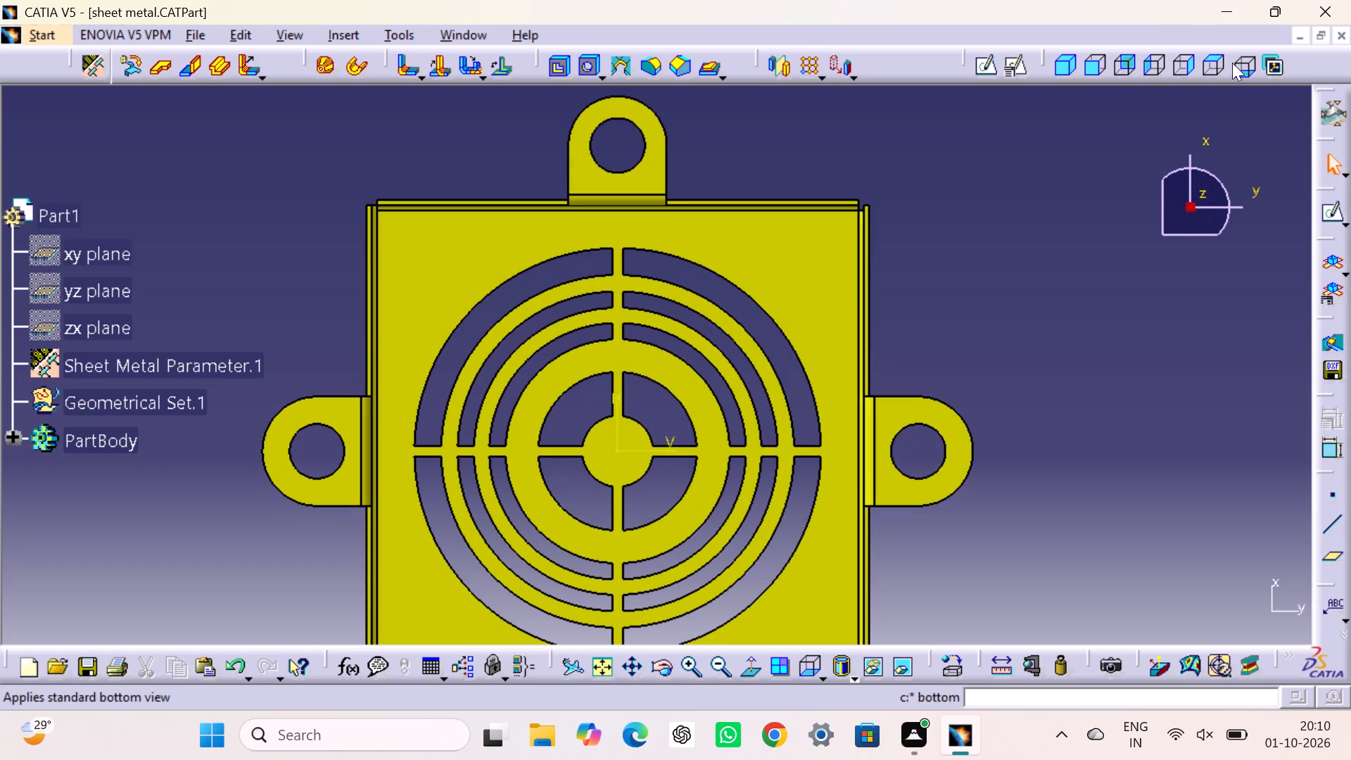
click(1072, 68)
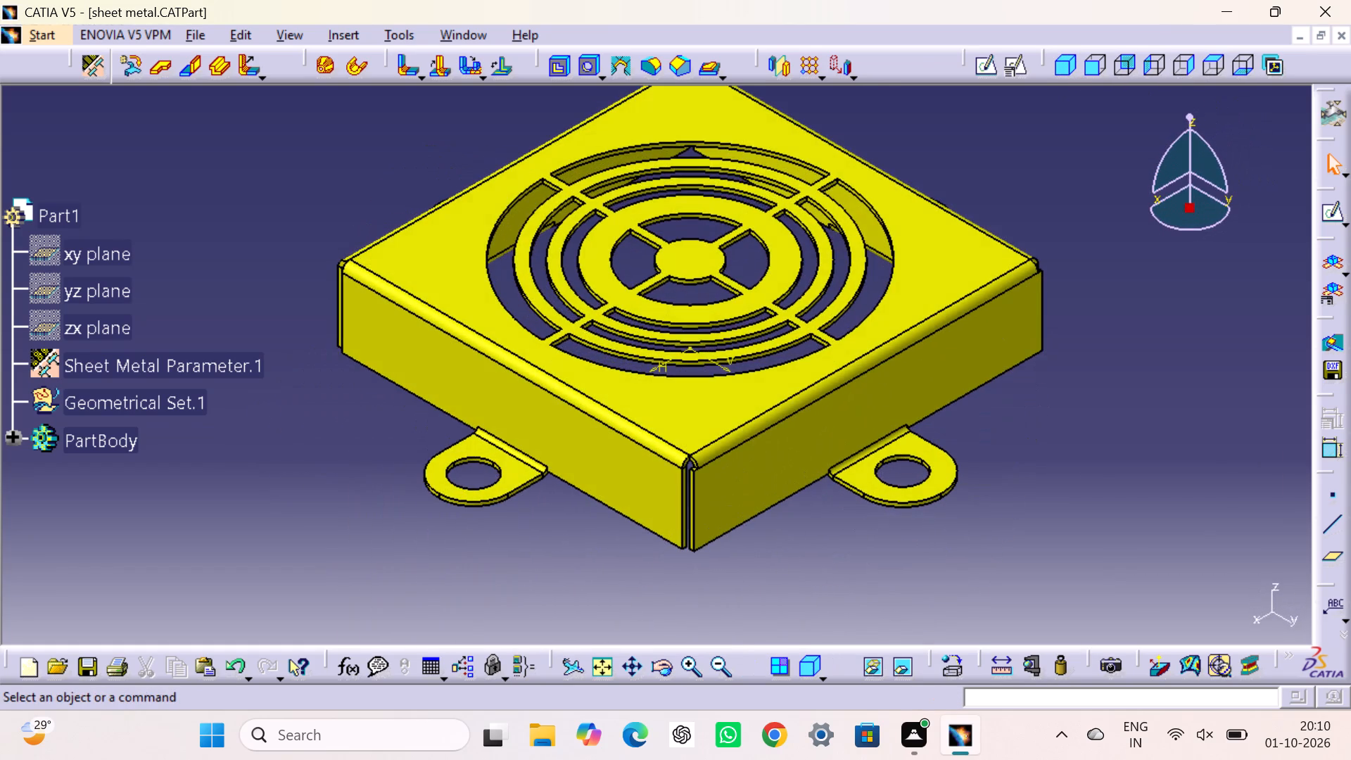
click(1041, 184)
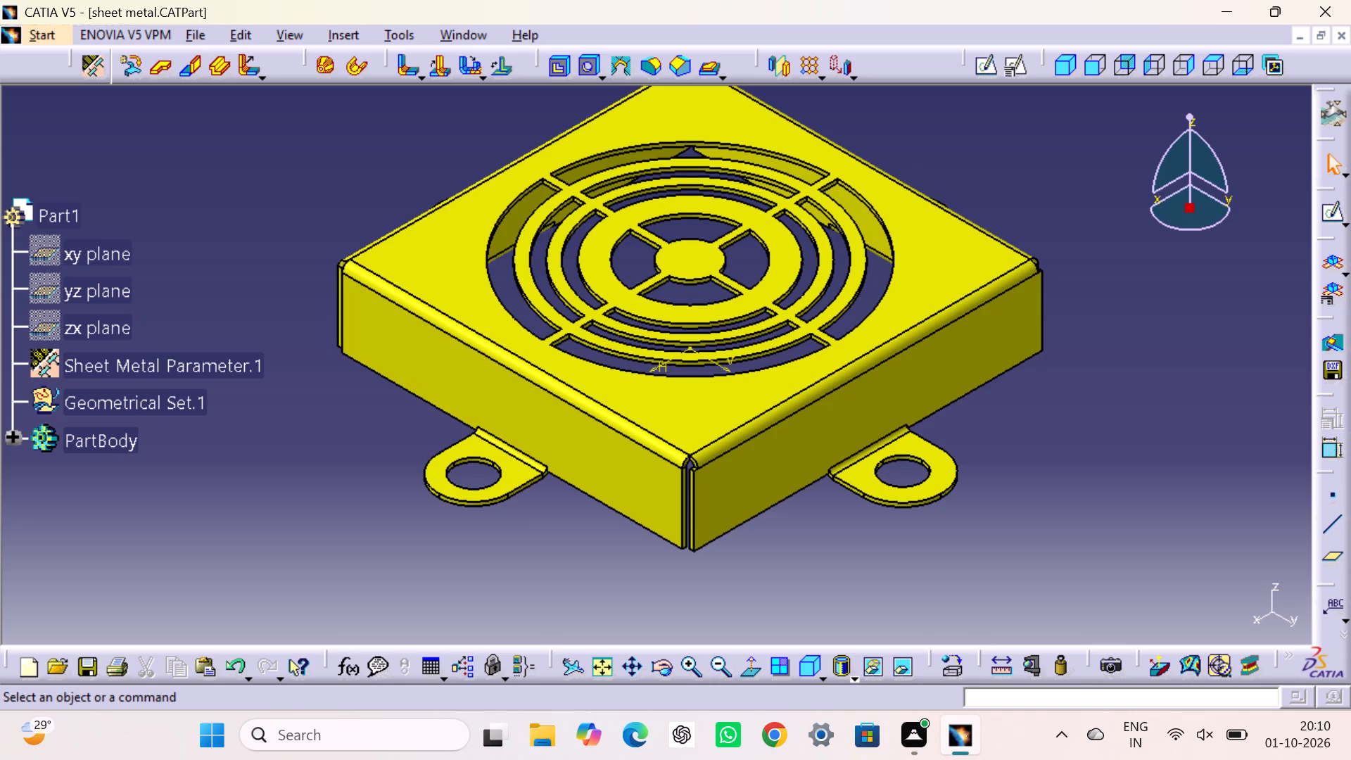
middle_drag(984, 170, 985, 259)
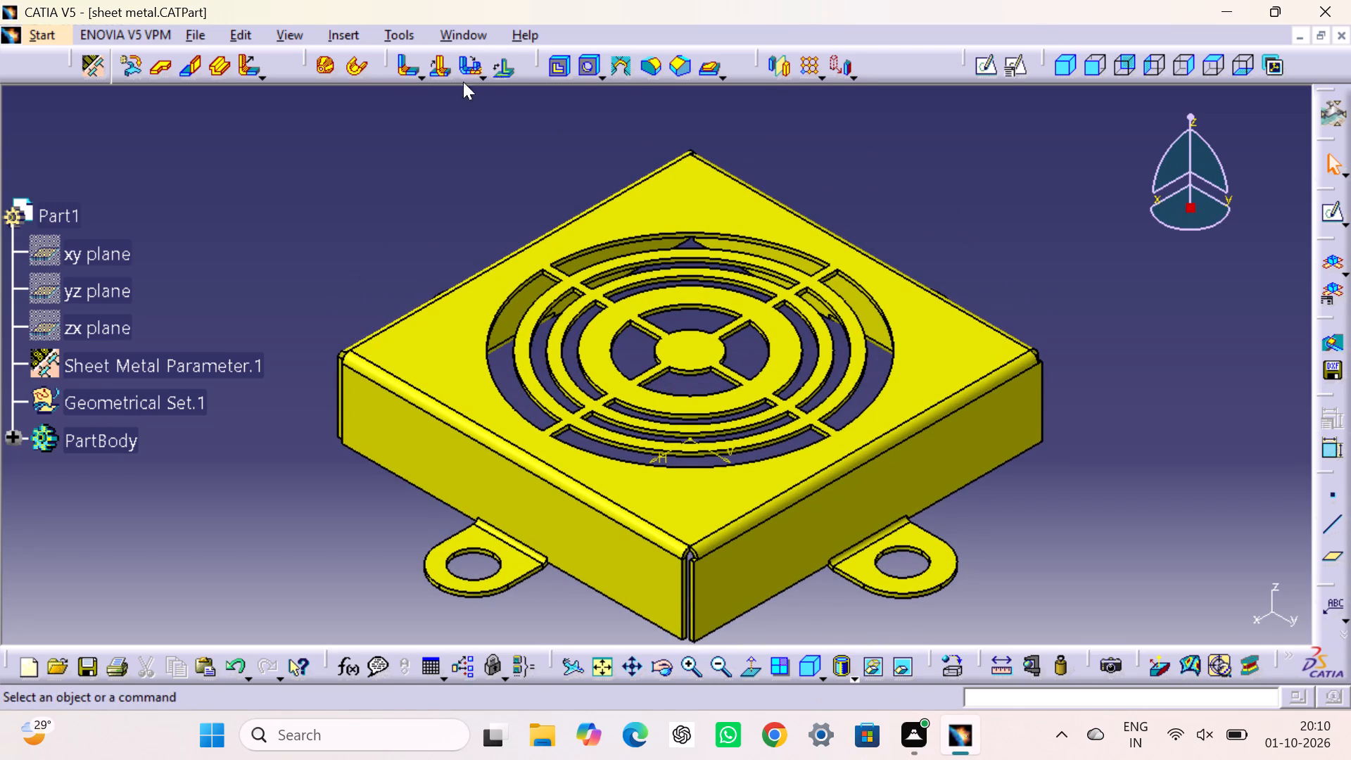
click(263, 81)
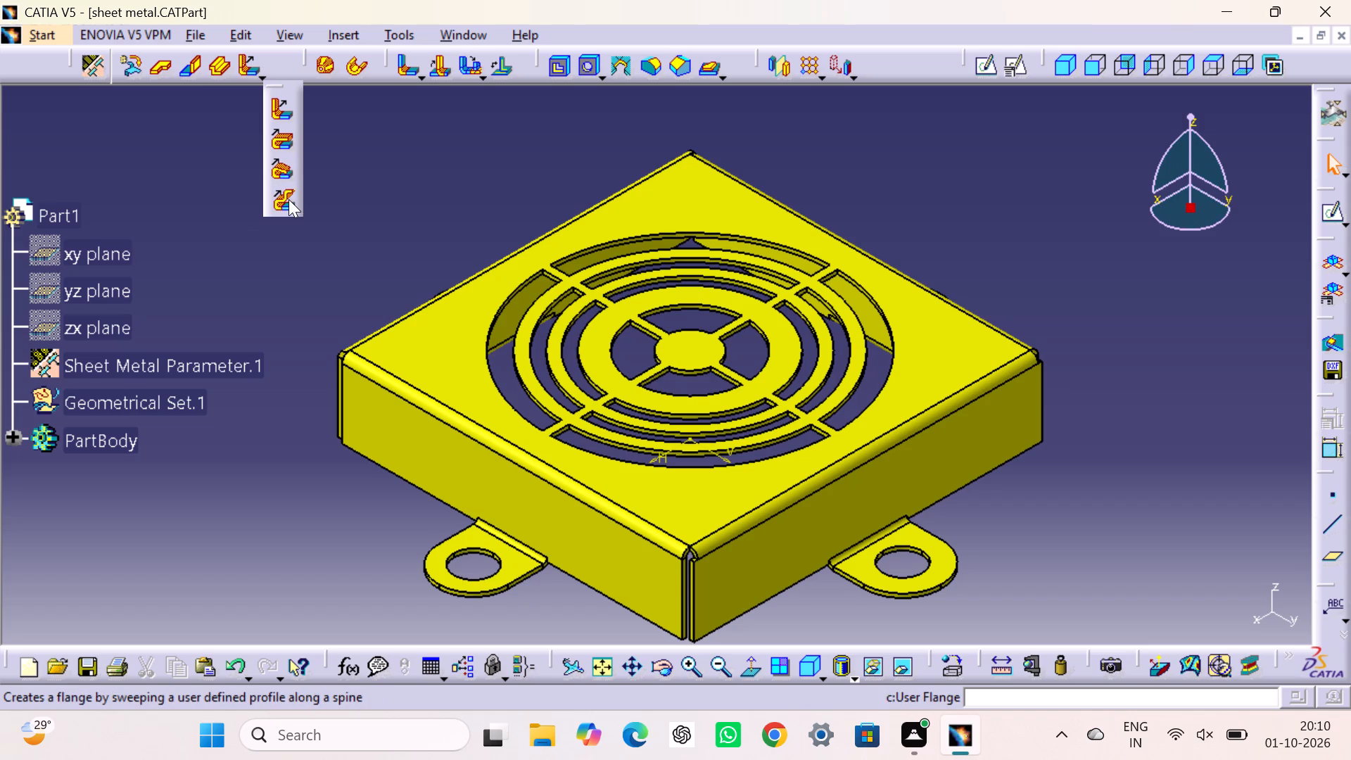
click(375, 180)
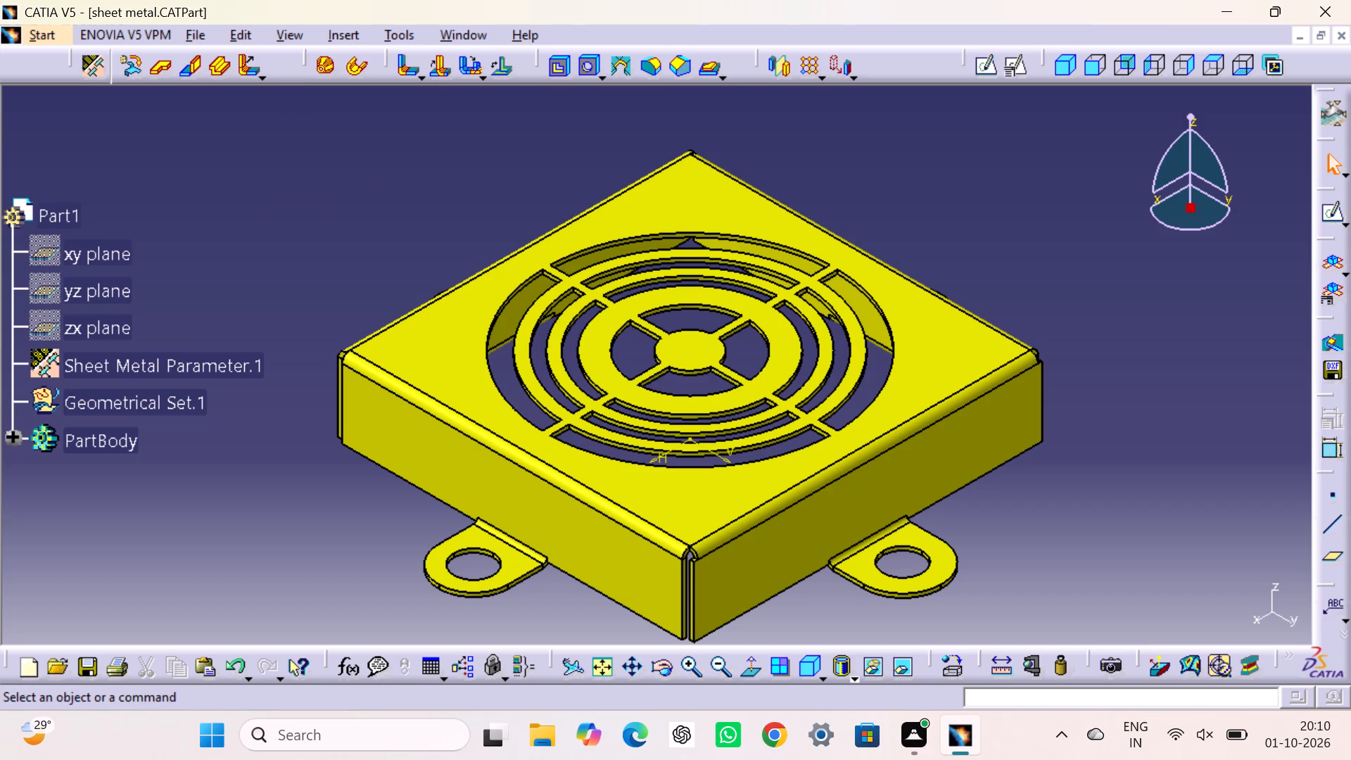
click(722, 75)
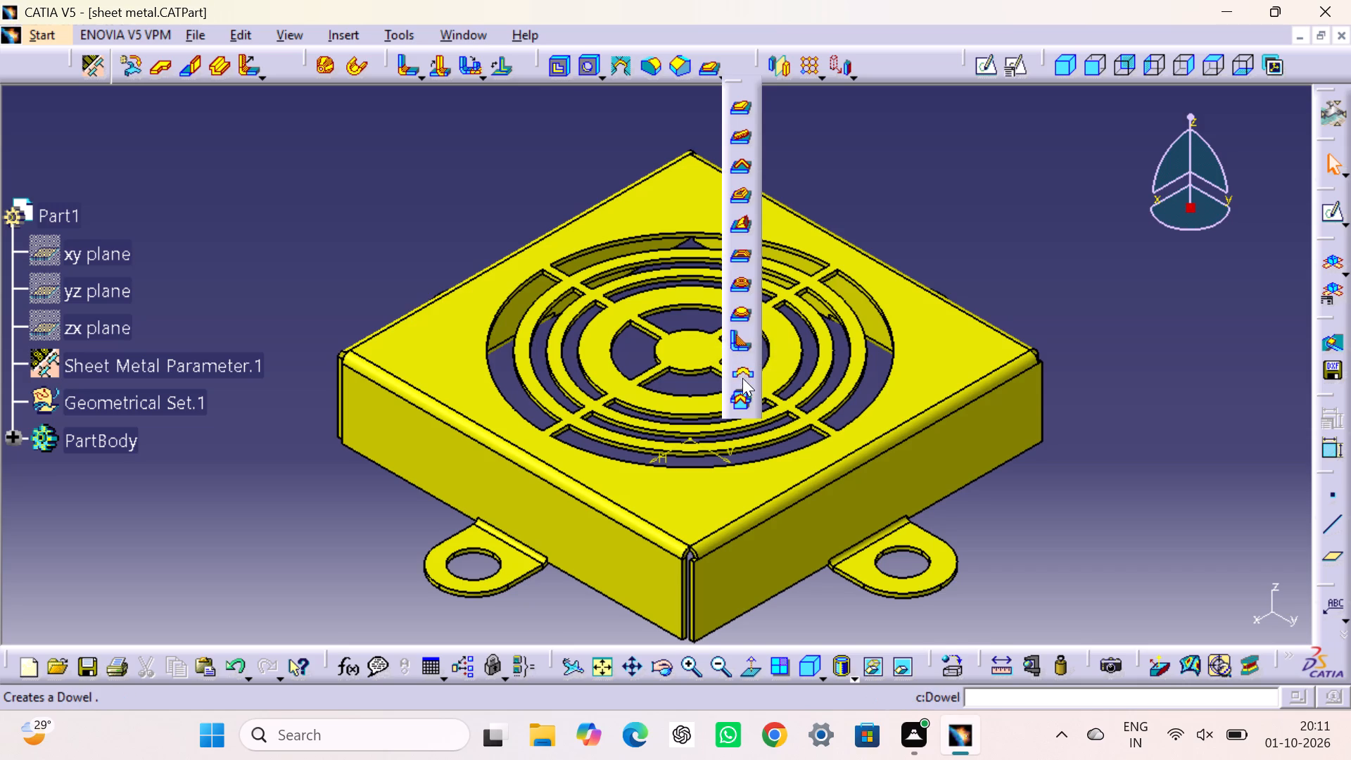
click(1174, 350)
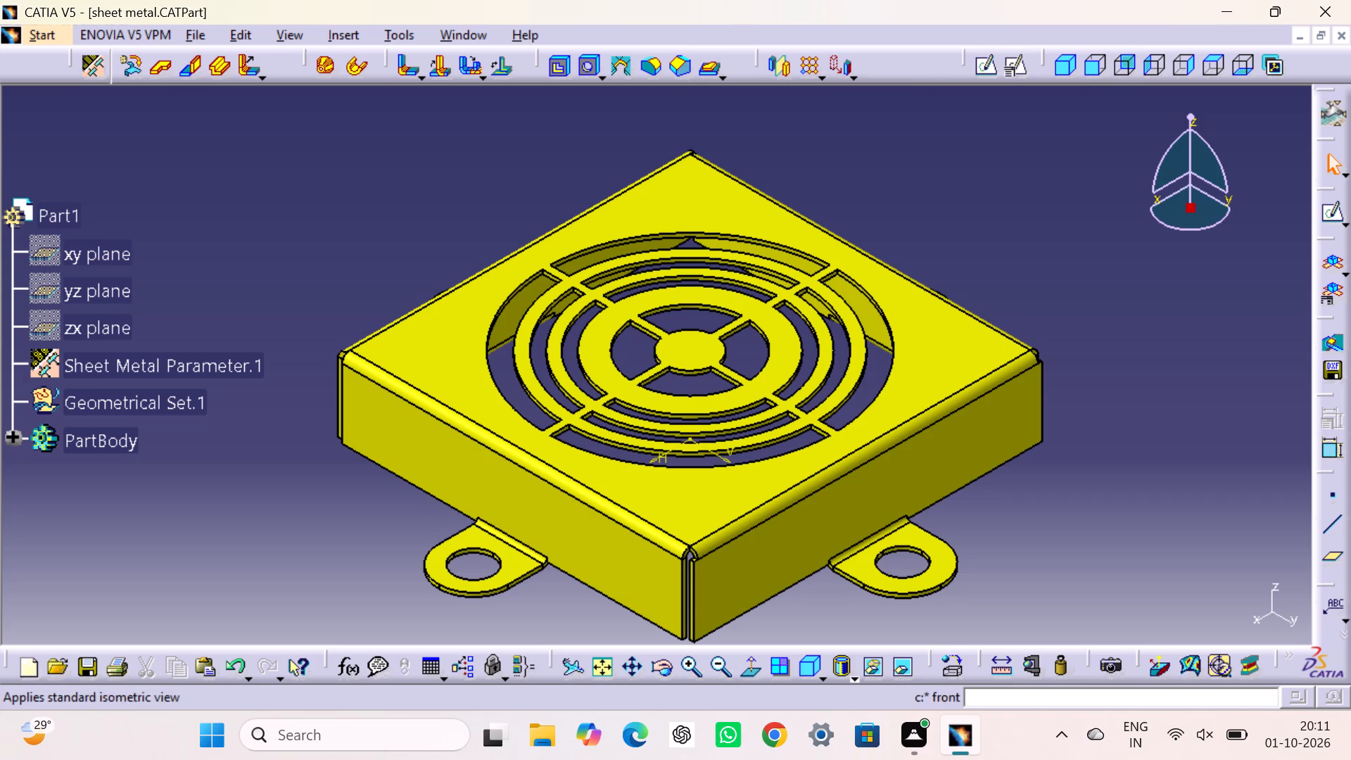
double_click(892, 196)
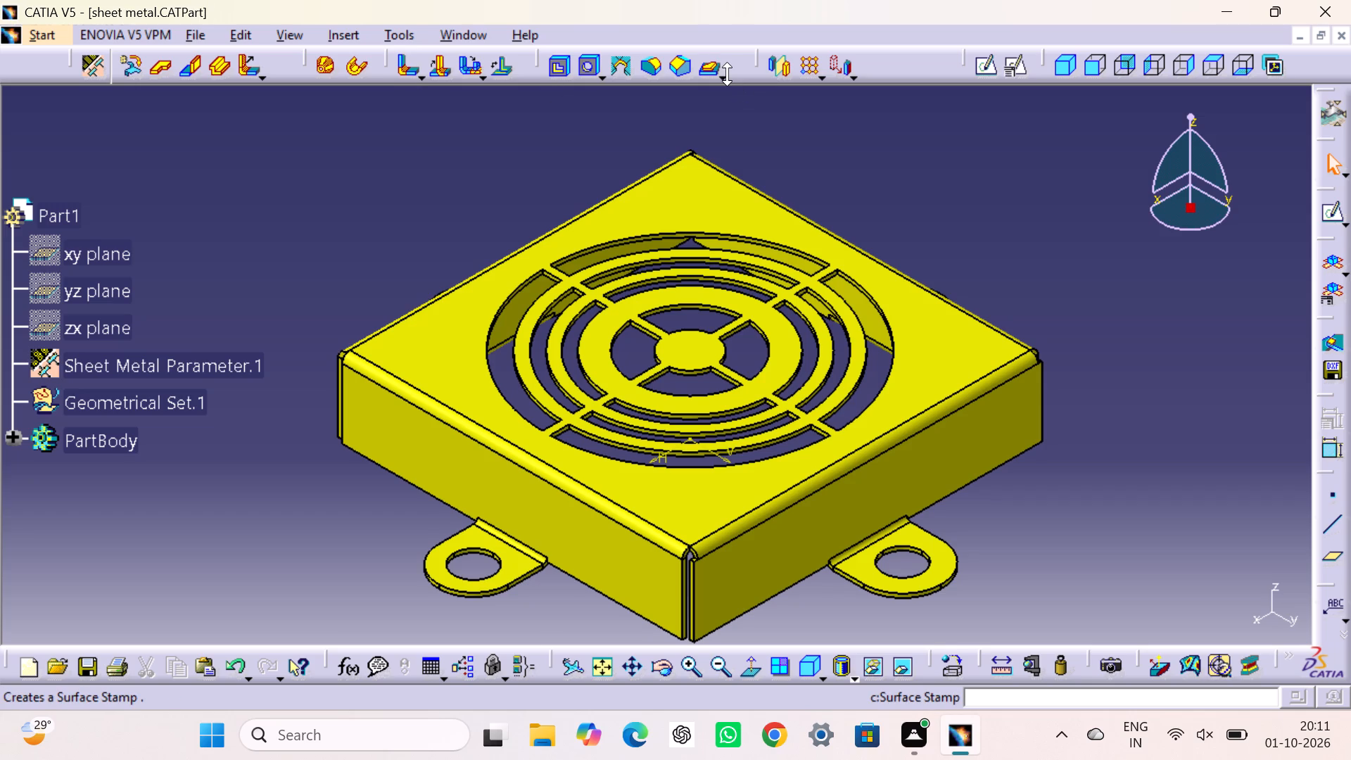
Unfold all bend faces of the cover, using the vented top face of Wall.1 as the reference face.
click(482, 75)
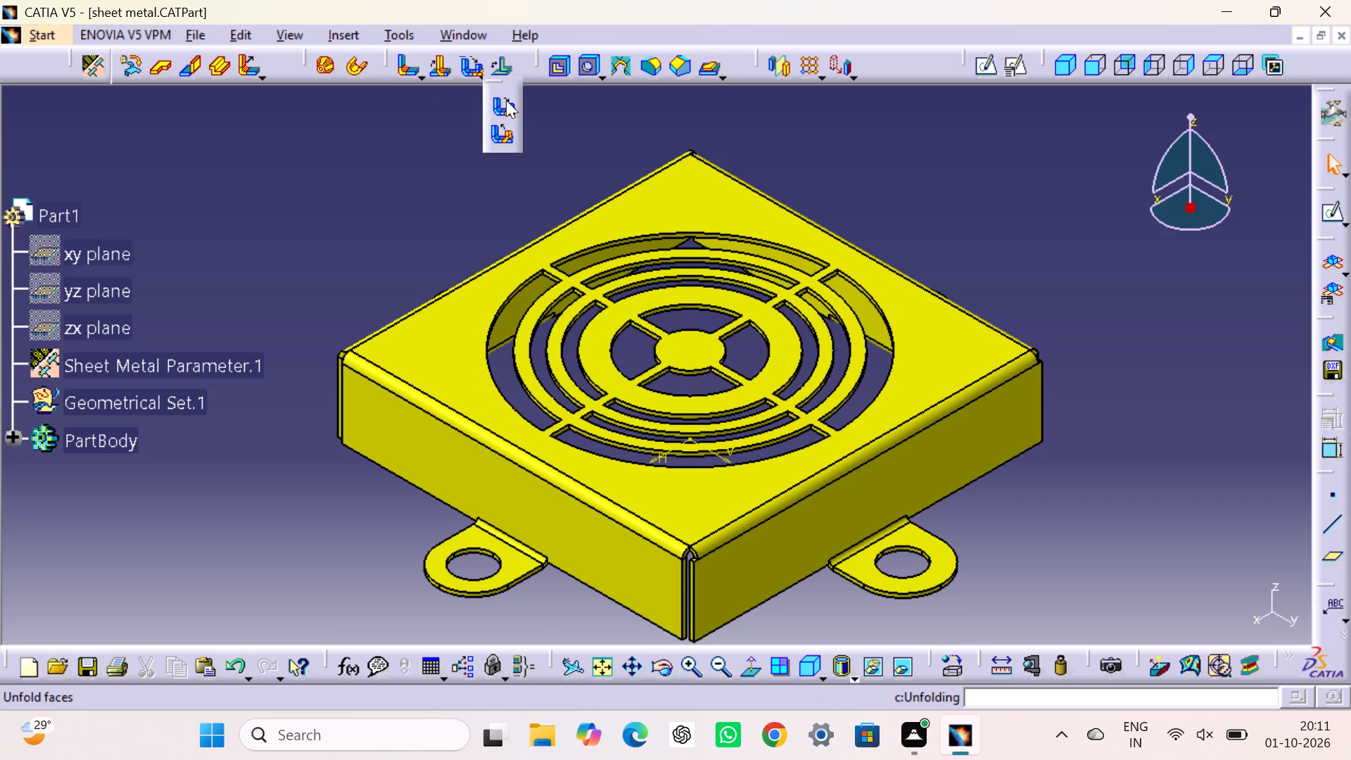
click(457, 127)
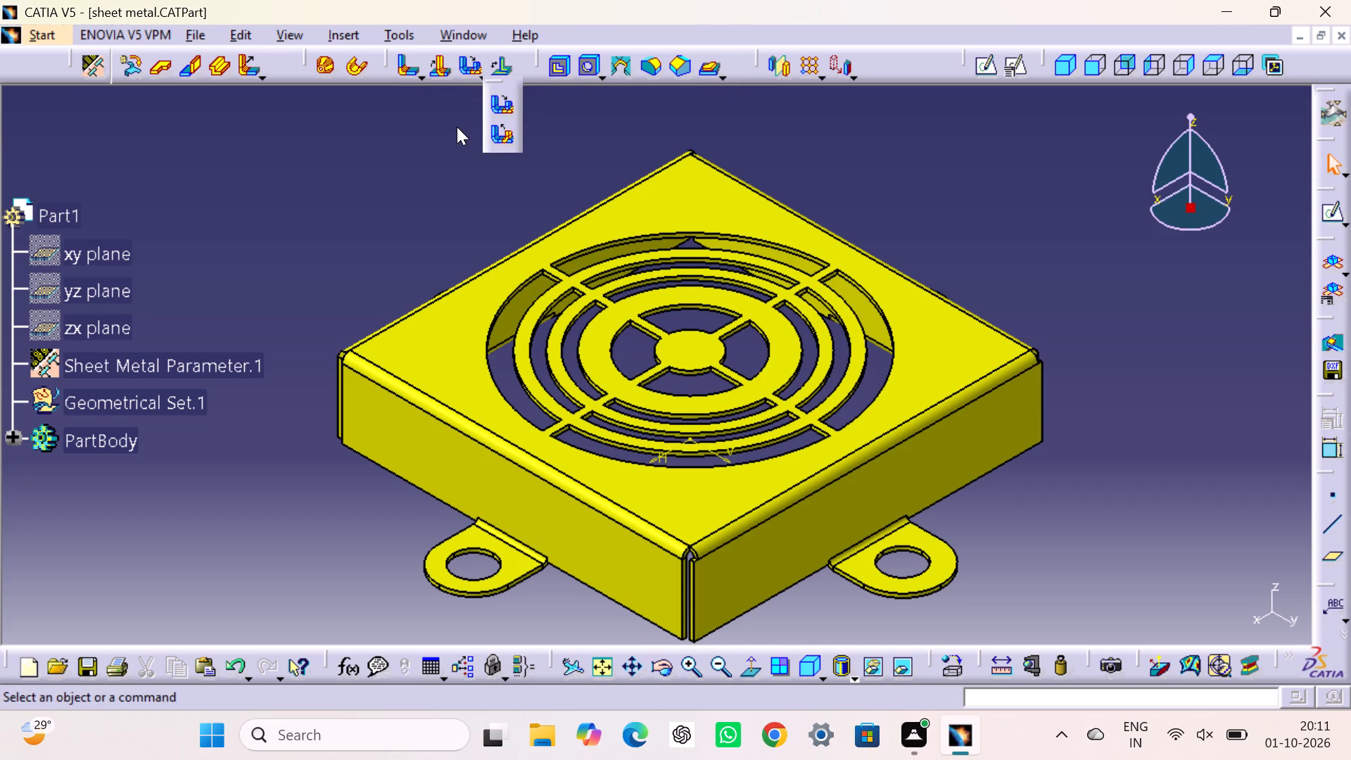
click(467, 70)
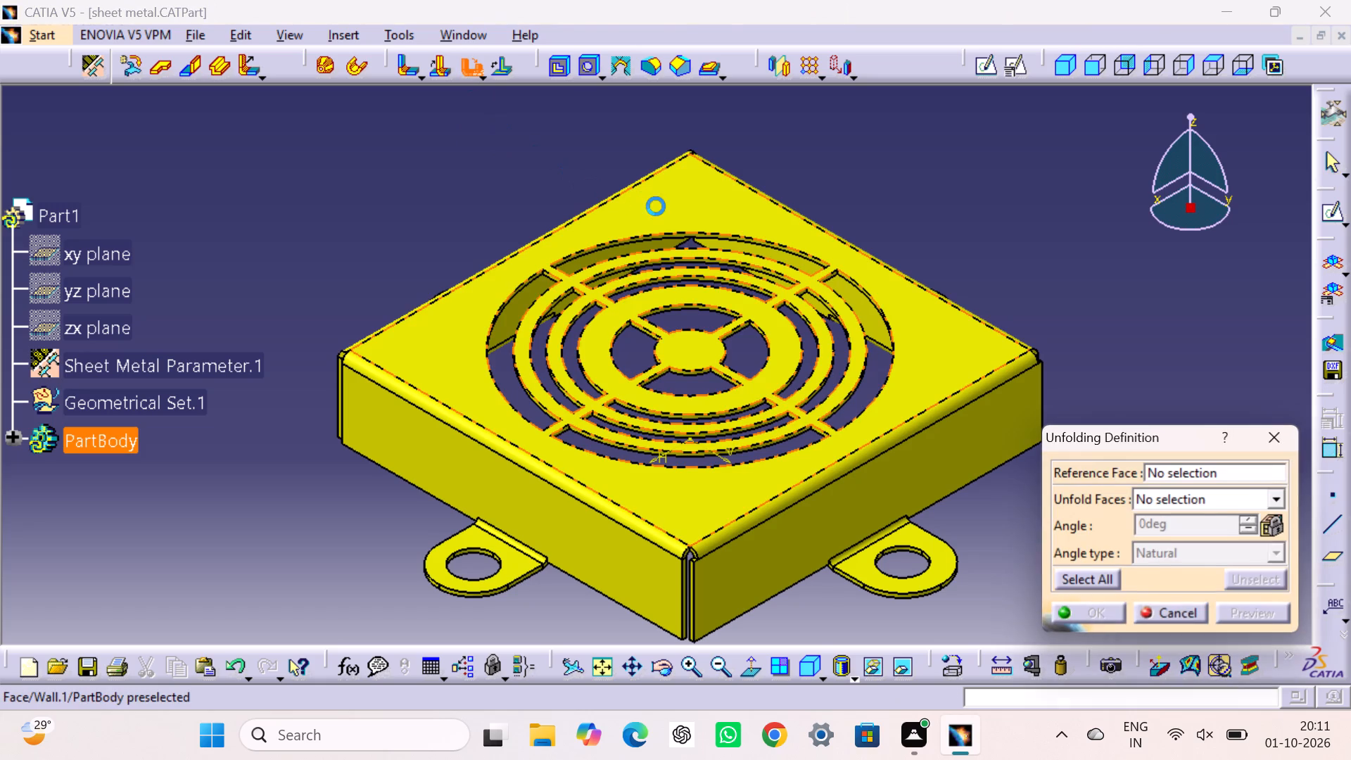
click(656, 206)
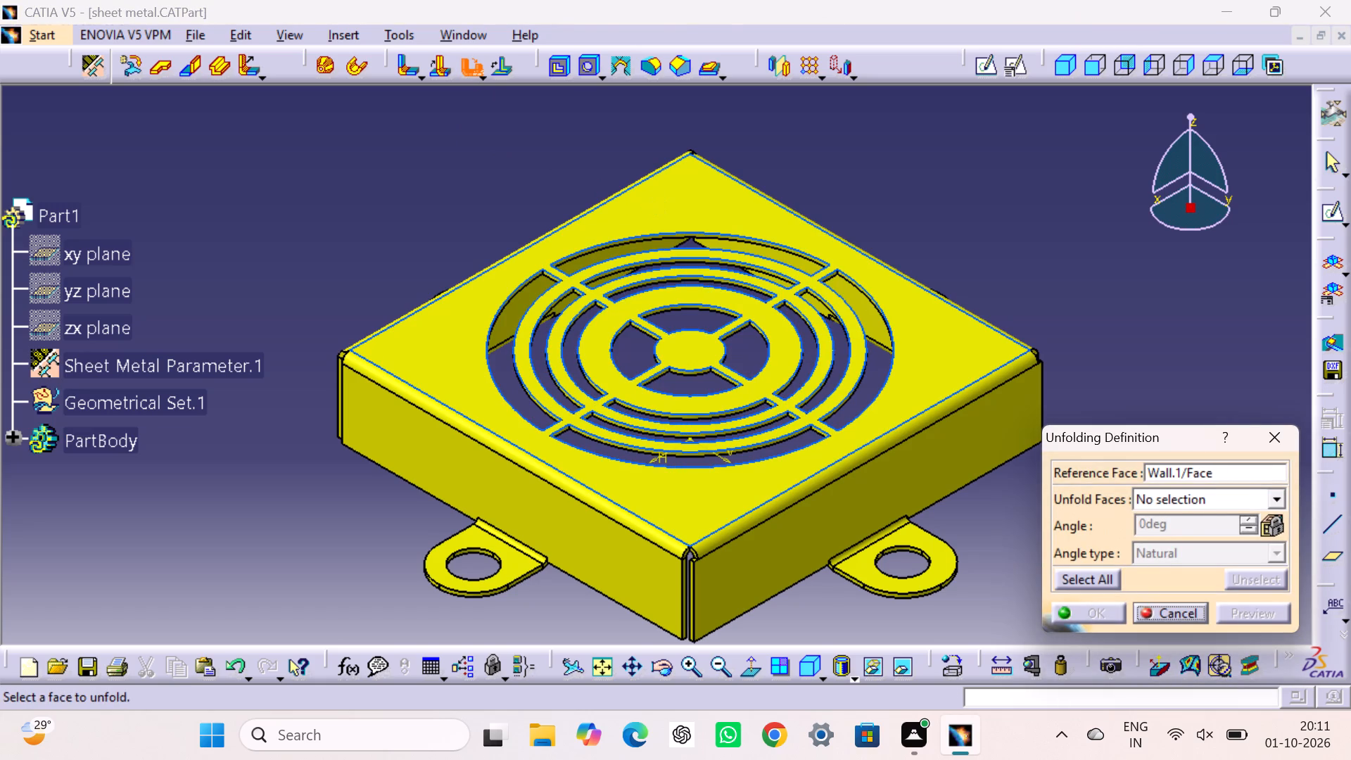
click(799, 540)
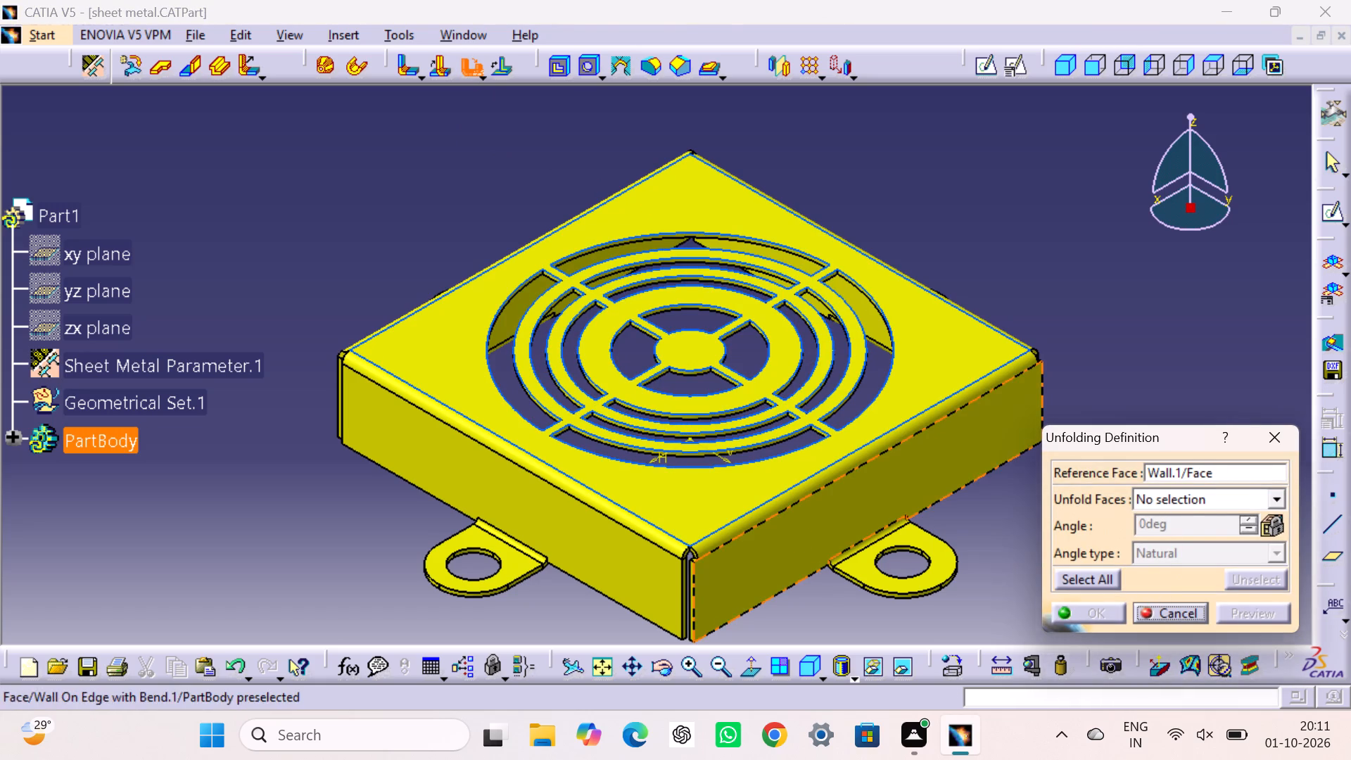
click(626, 555)
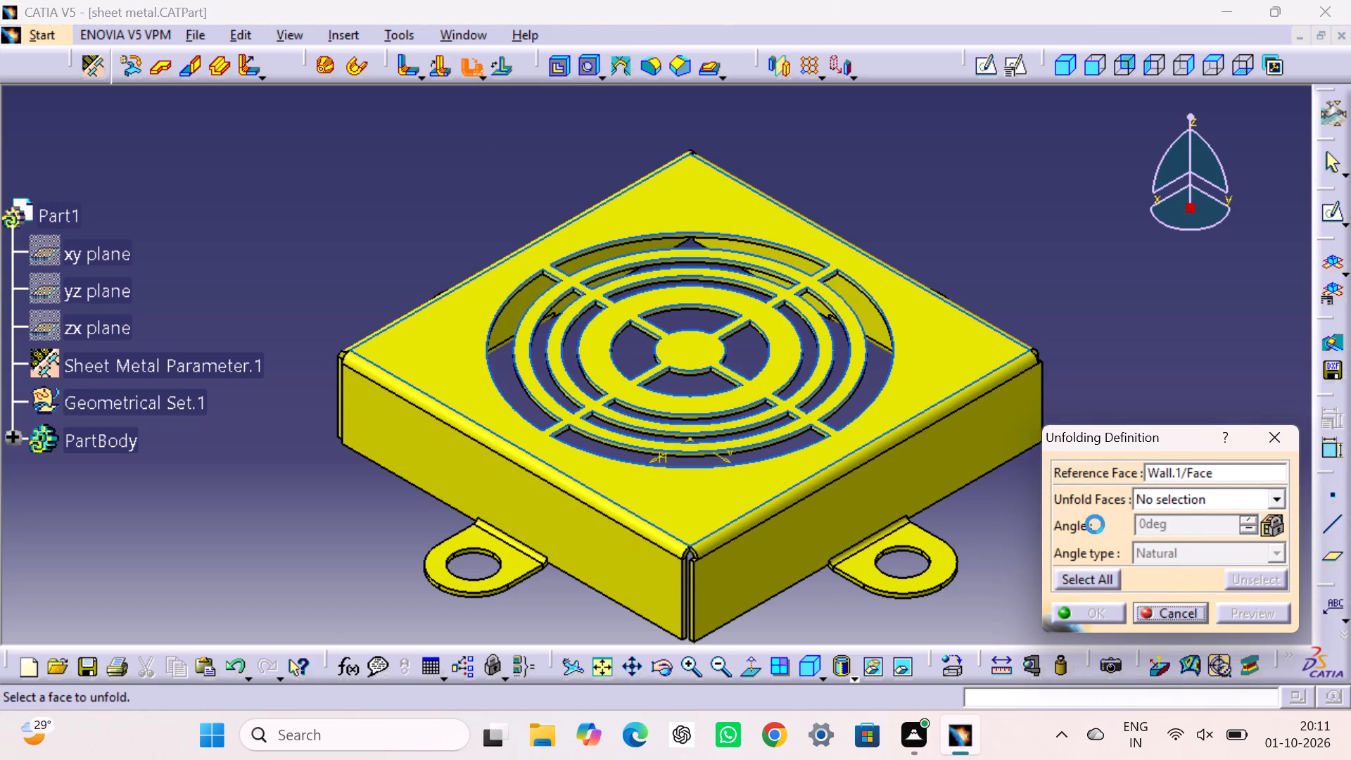
click(1101, 578)
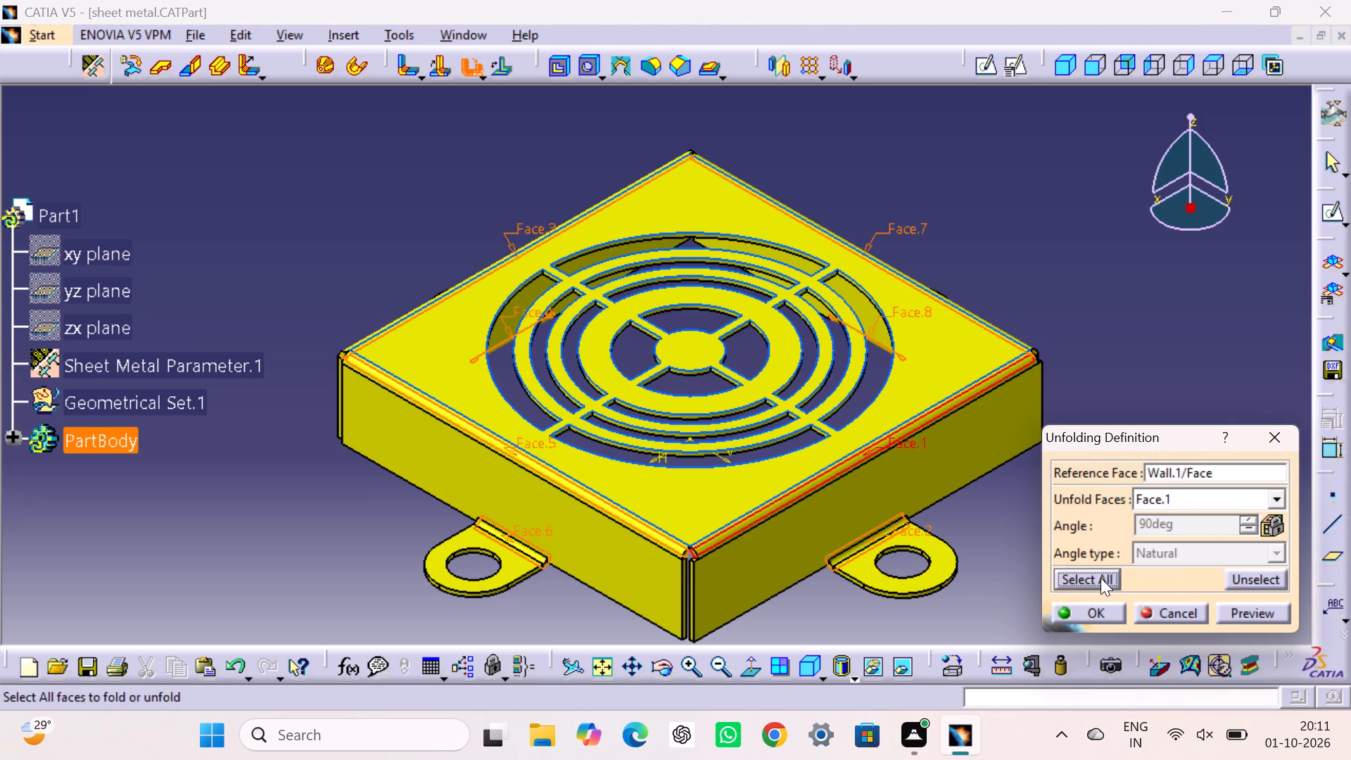
click(1235, 611)
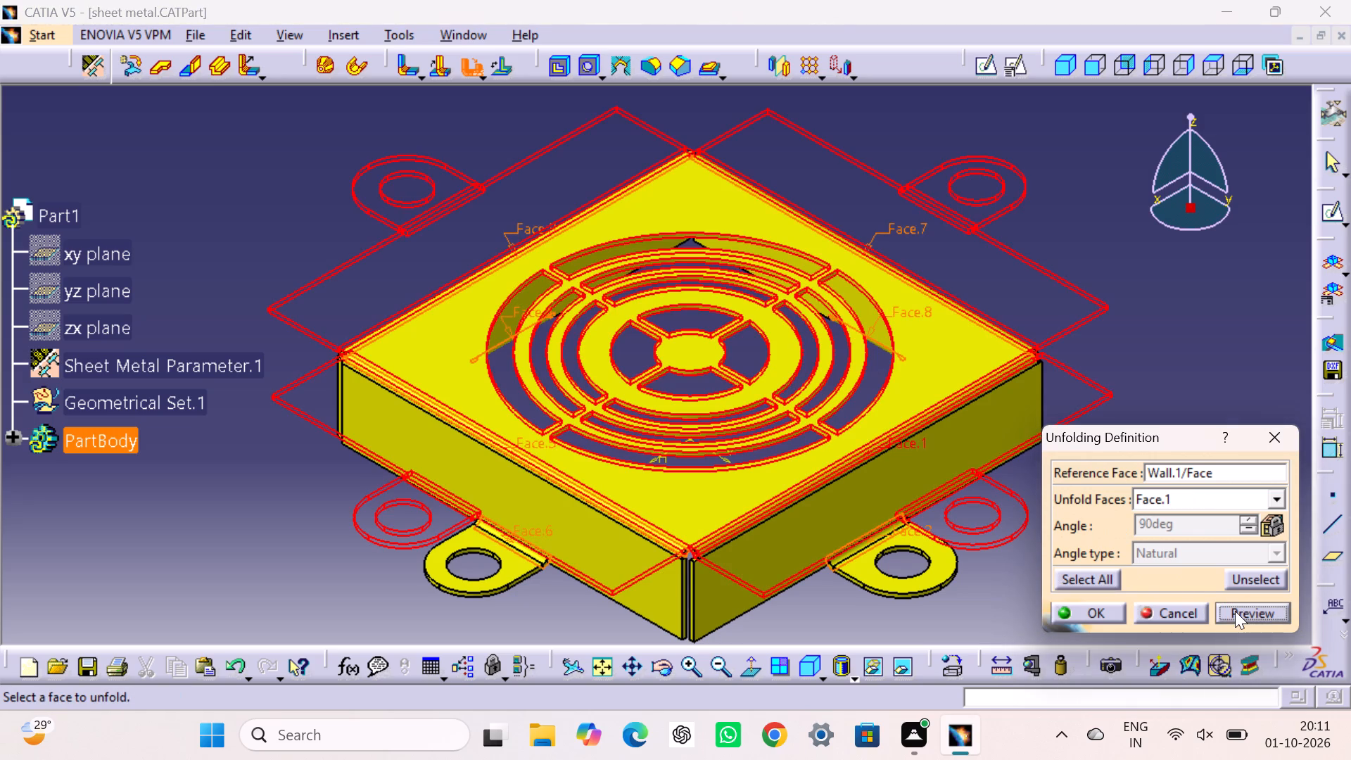
click(1112, 612)
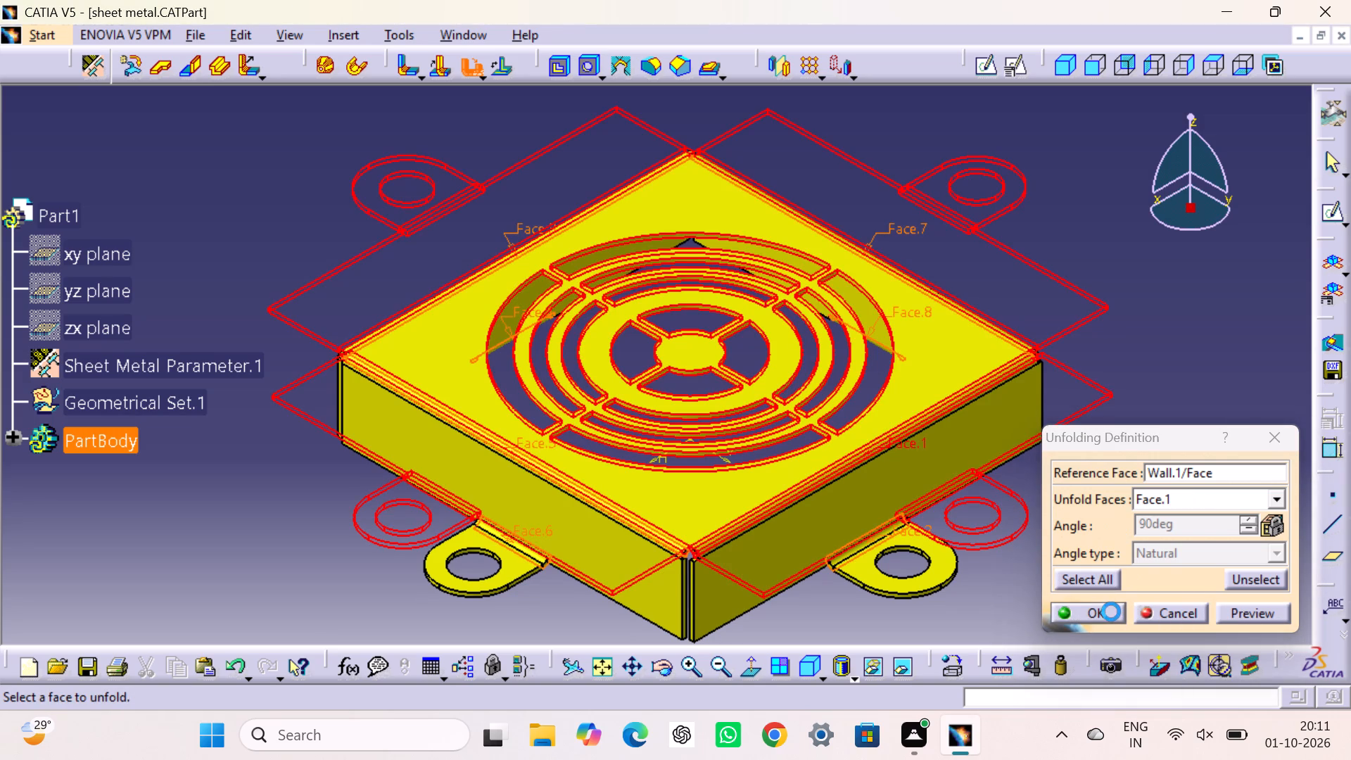
click(1104, 486)
Hide the horizontal direction, vertical direction and origin of Sketch.5 on the flattened cover.
middle_drag(1181, 496, 1171, 455)
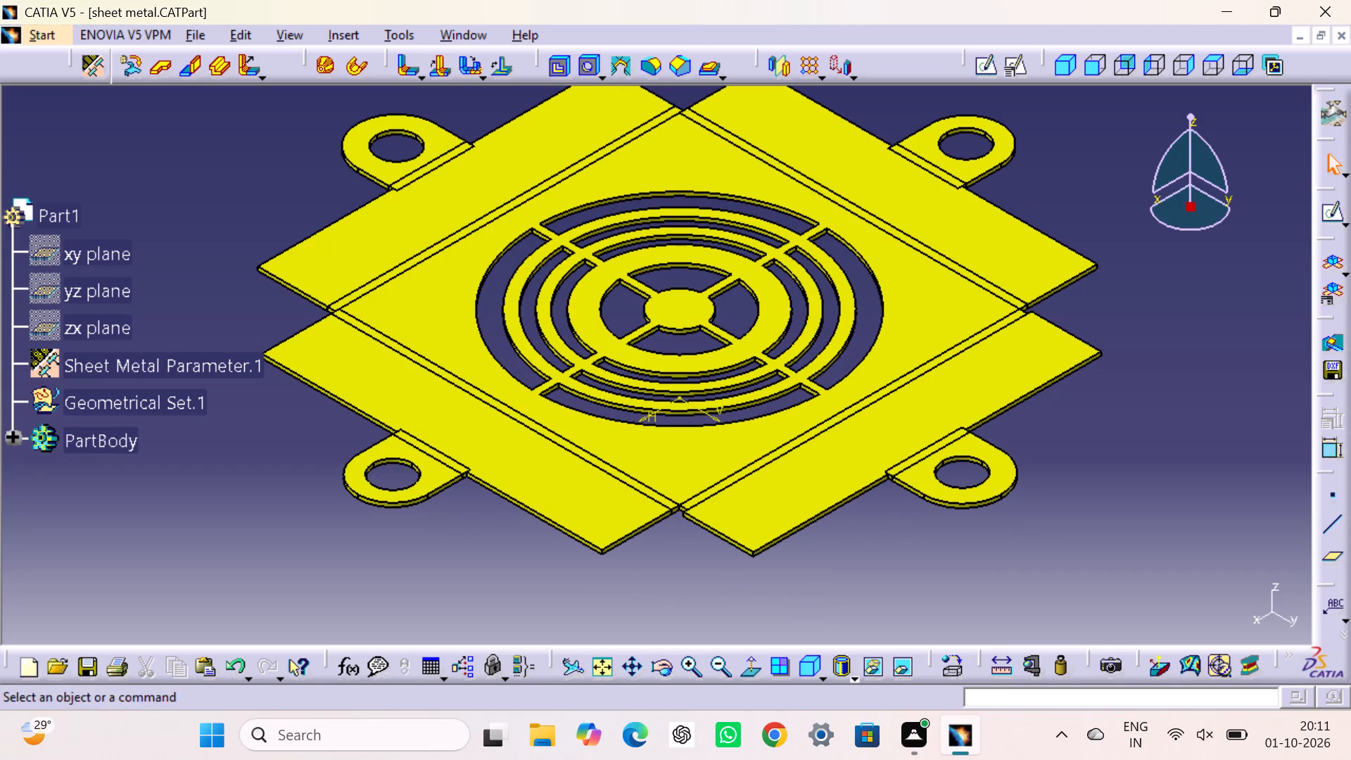
middle_drag(1008, 426, 1051, 338)
click(1012, 491)
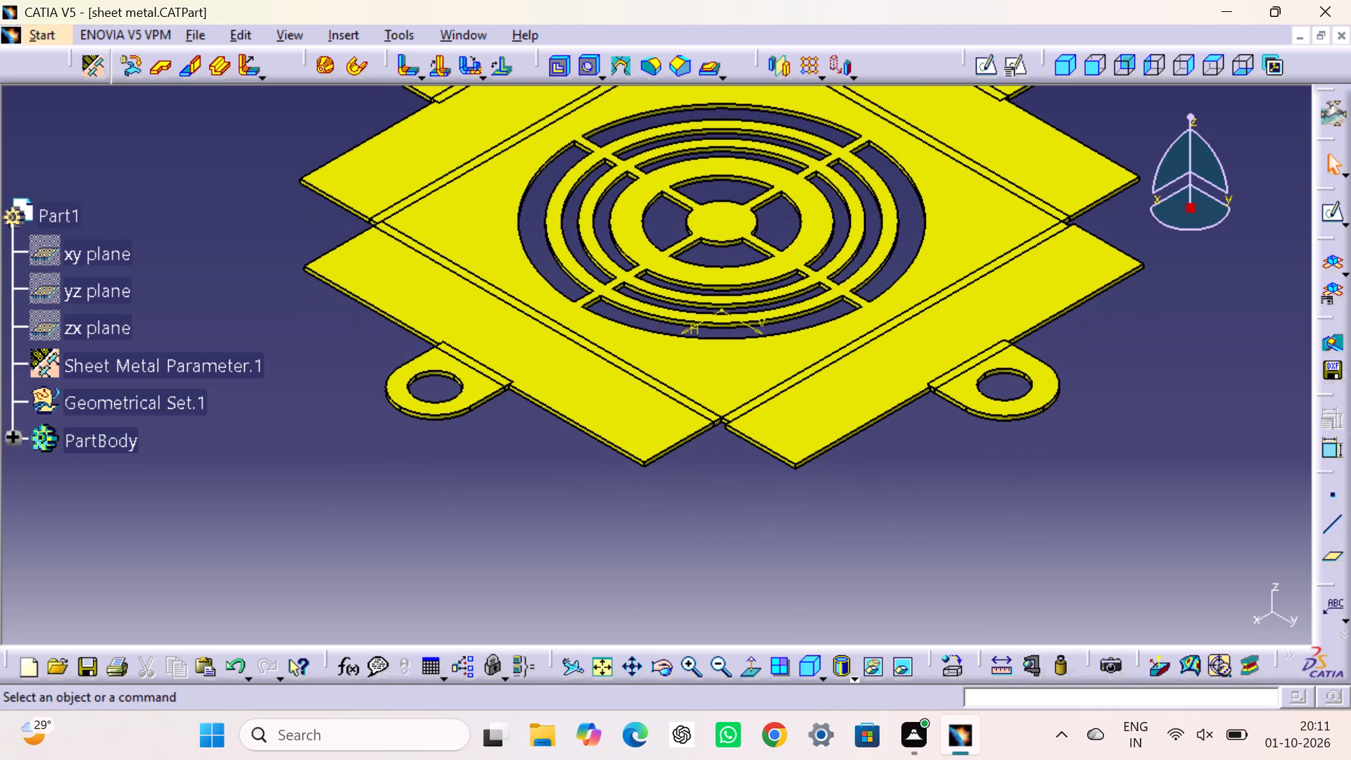
click(690, 330)
right_click(690, 330)
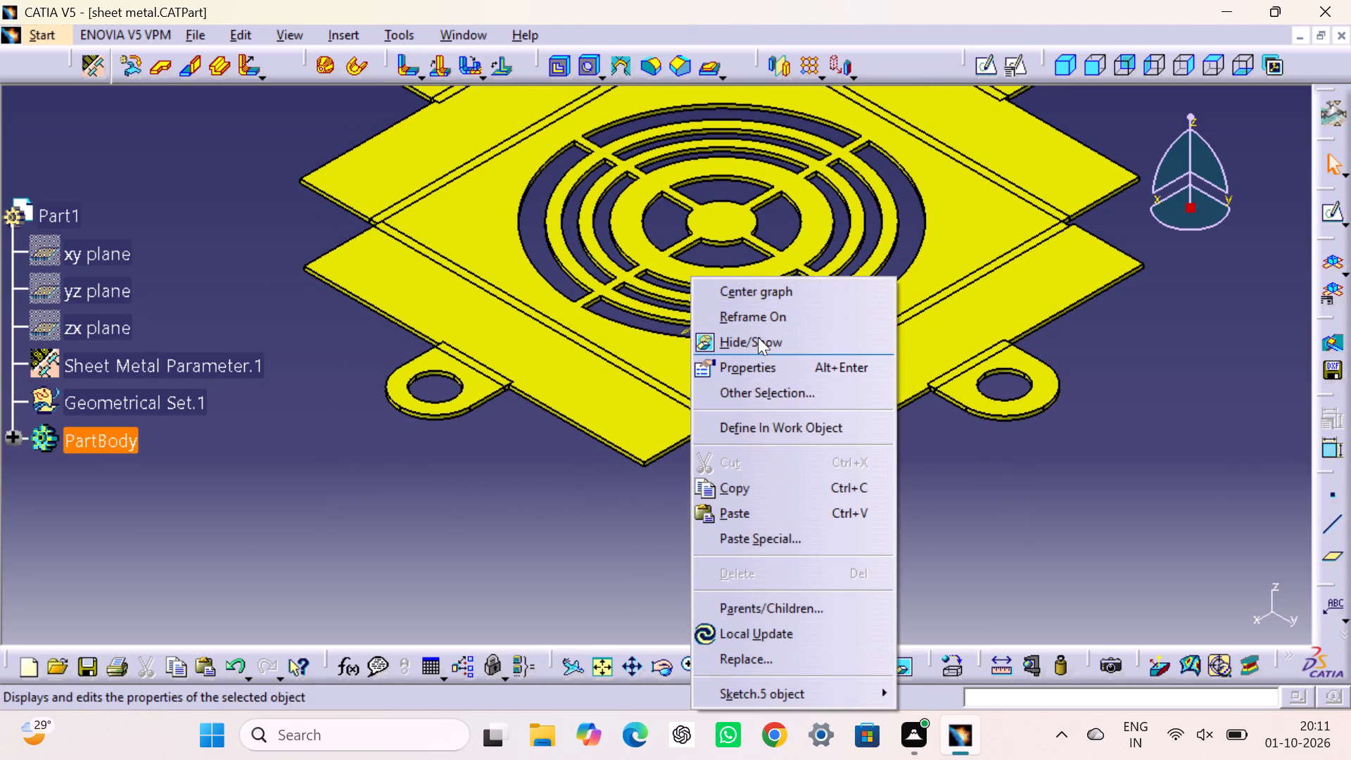
click(758, 337)
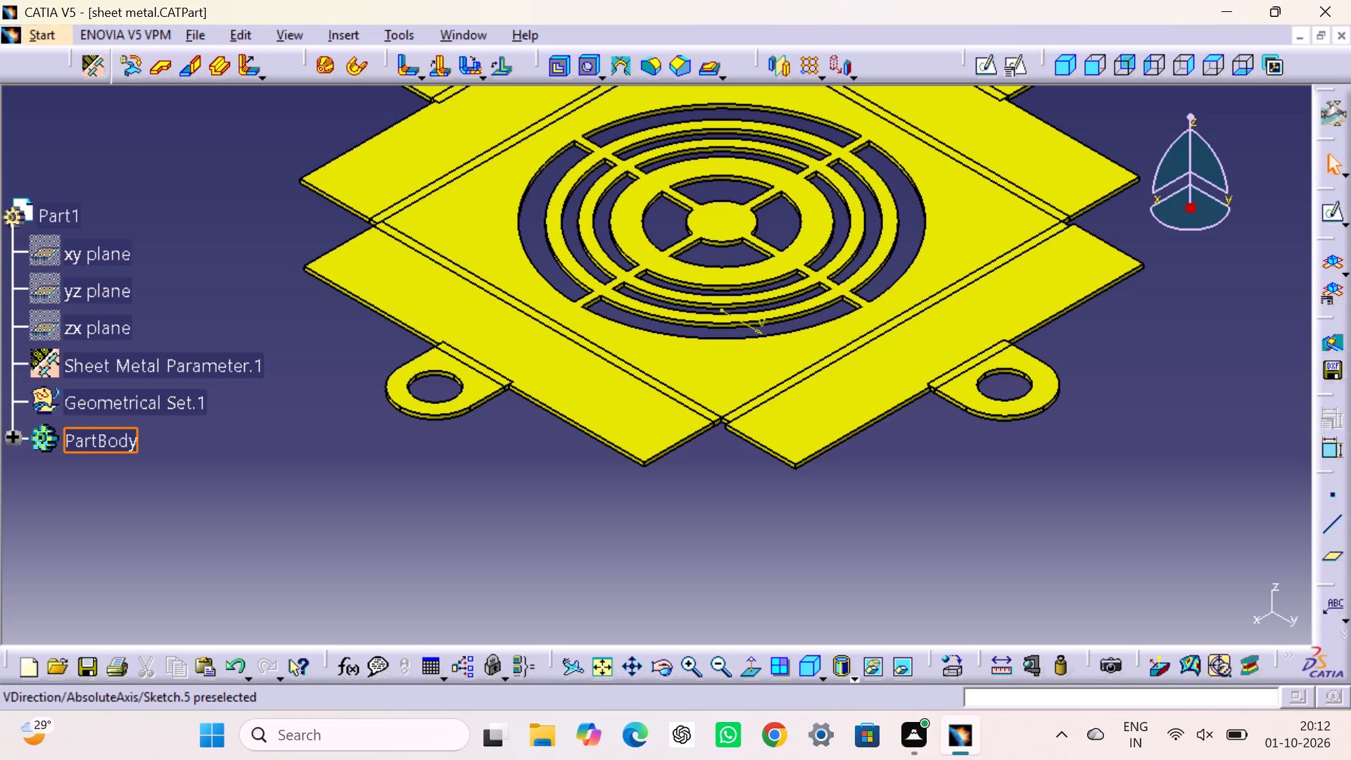
right_click(757, 330)
click(802, 338)
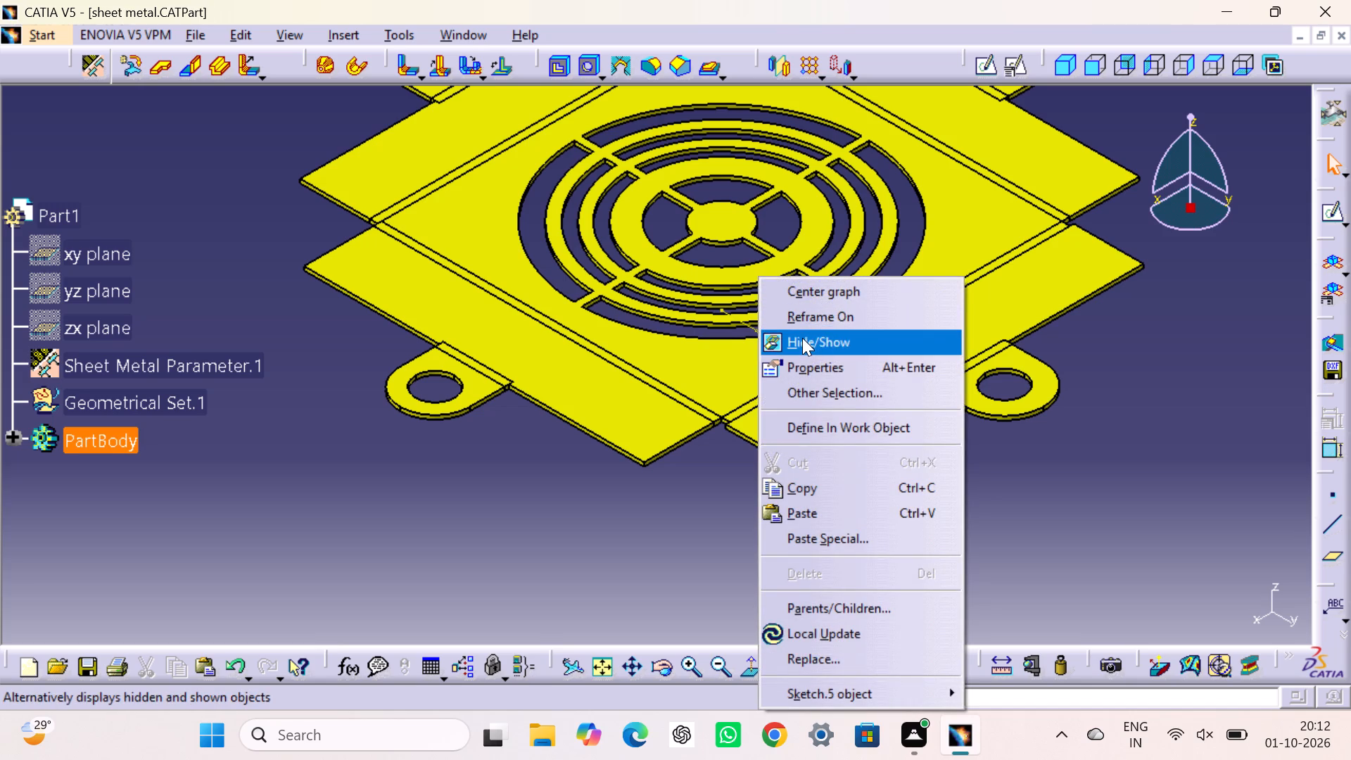
right_click(721, 308)
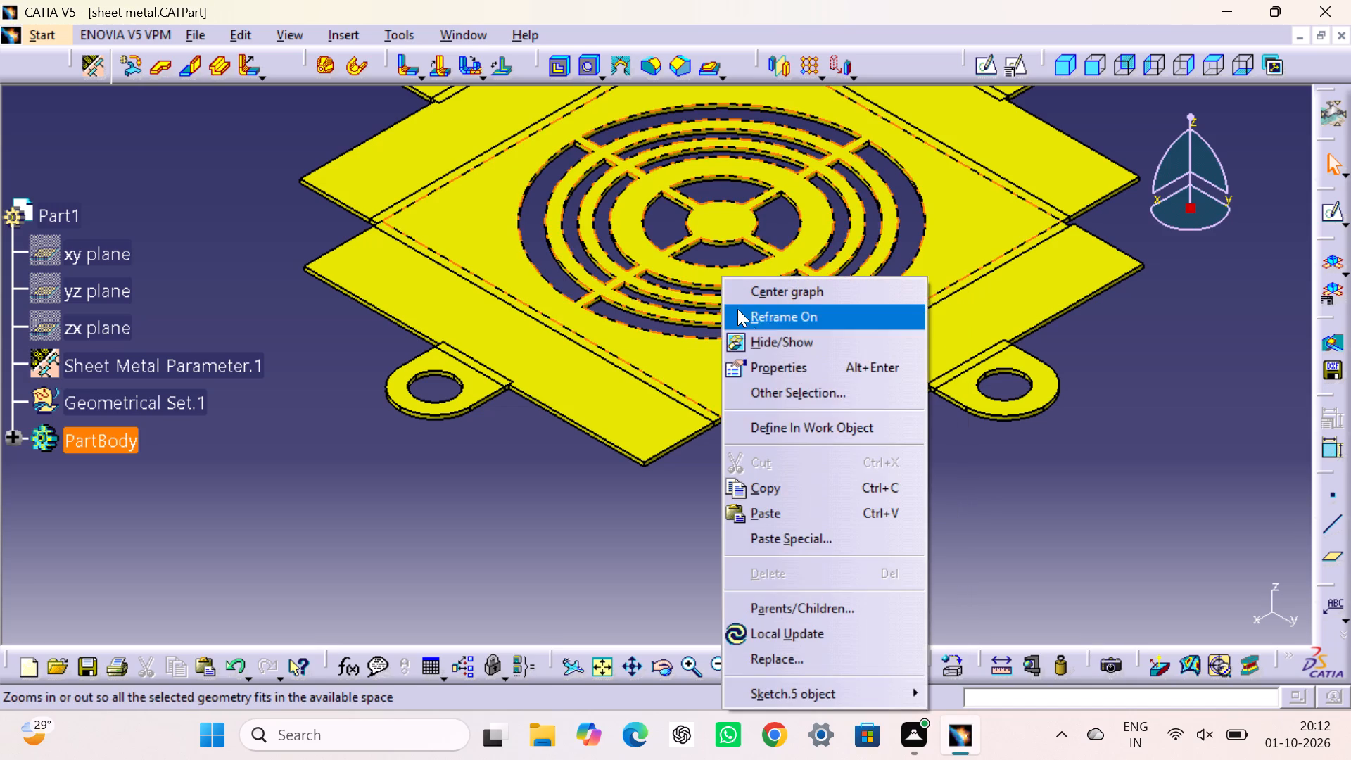
click(776, 342)
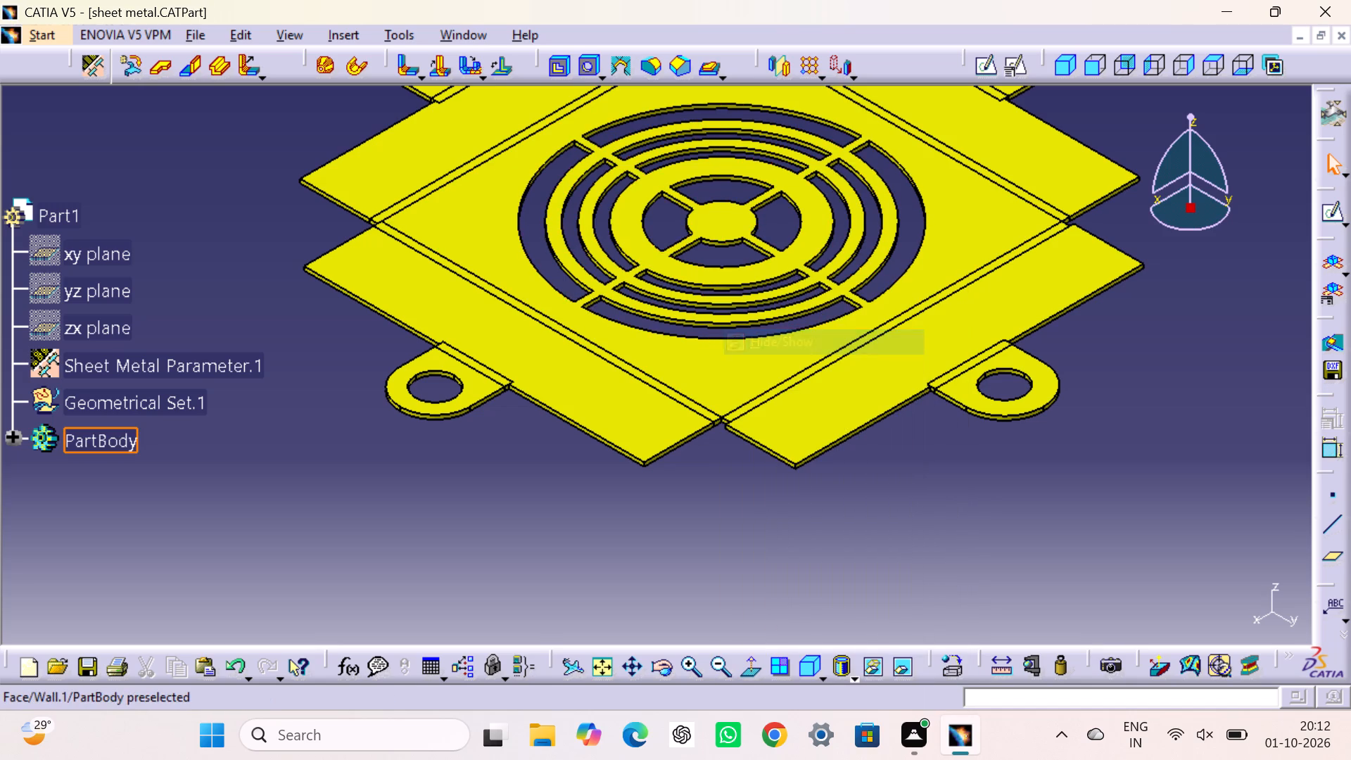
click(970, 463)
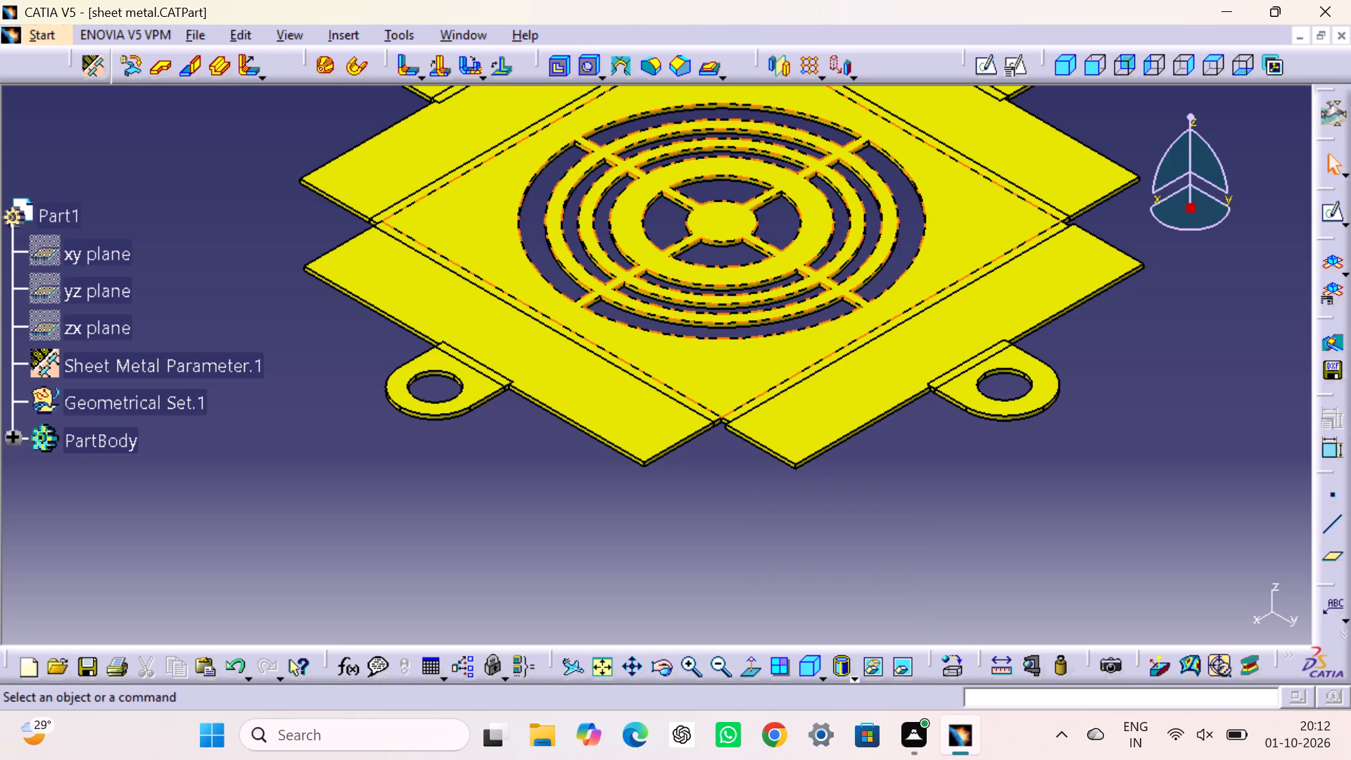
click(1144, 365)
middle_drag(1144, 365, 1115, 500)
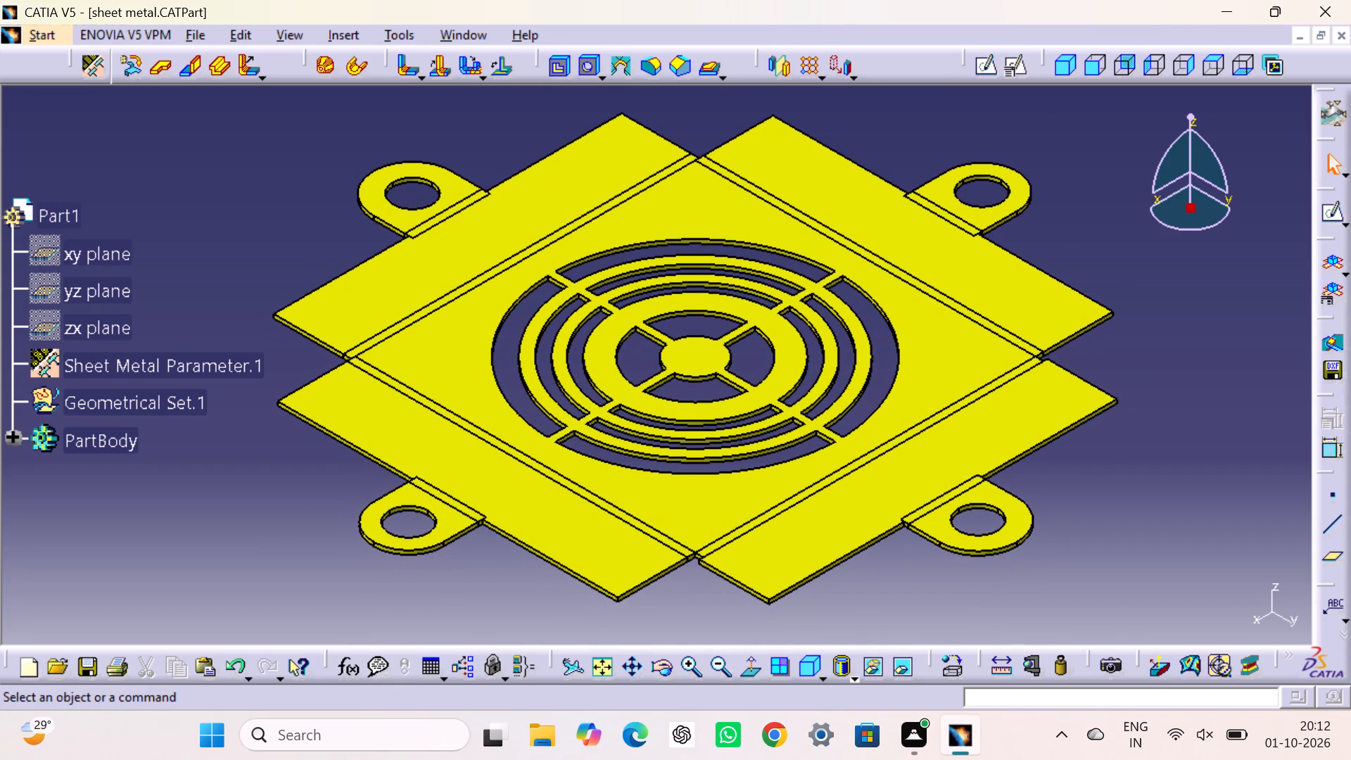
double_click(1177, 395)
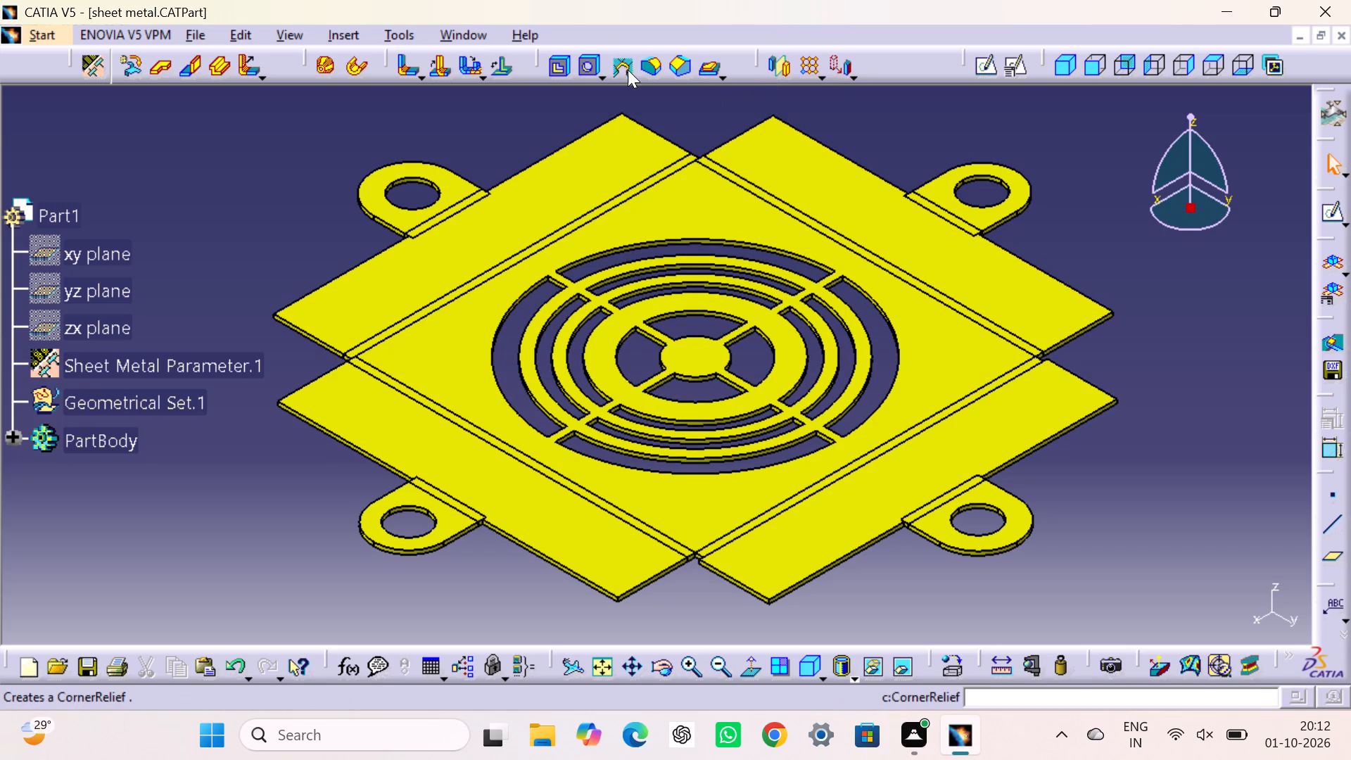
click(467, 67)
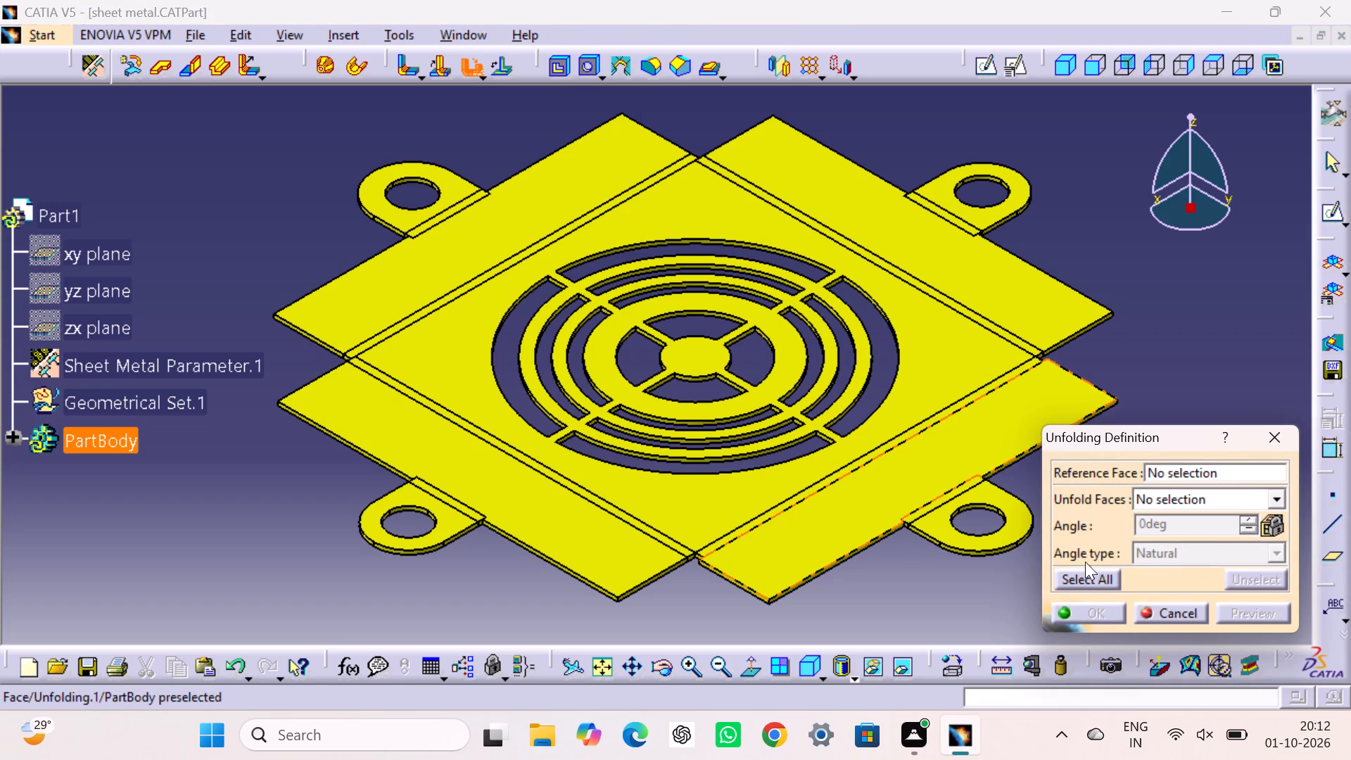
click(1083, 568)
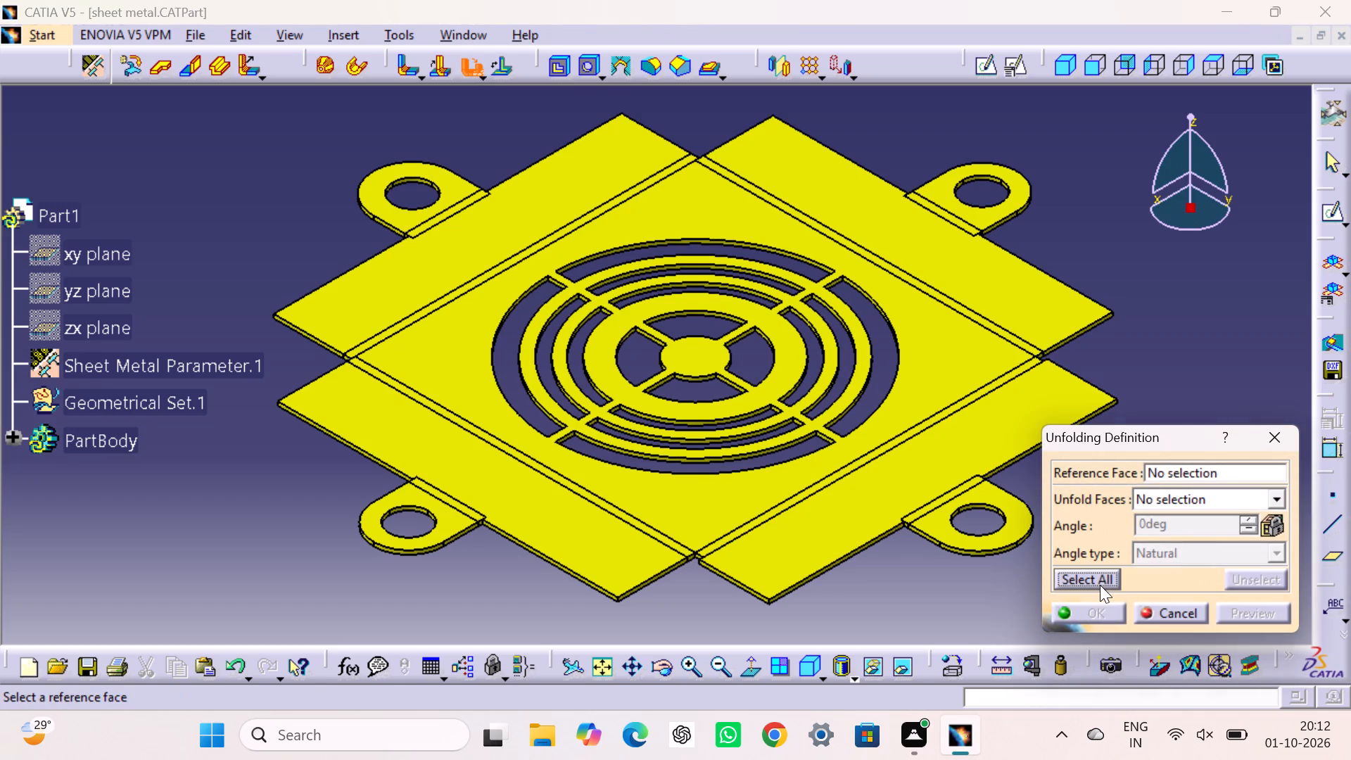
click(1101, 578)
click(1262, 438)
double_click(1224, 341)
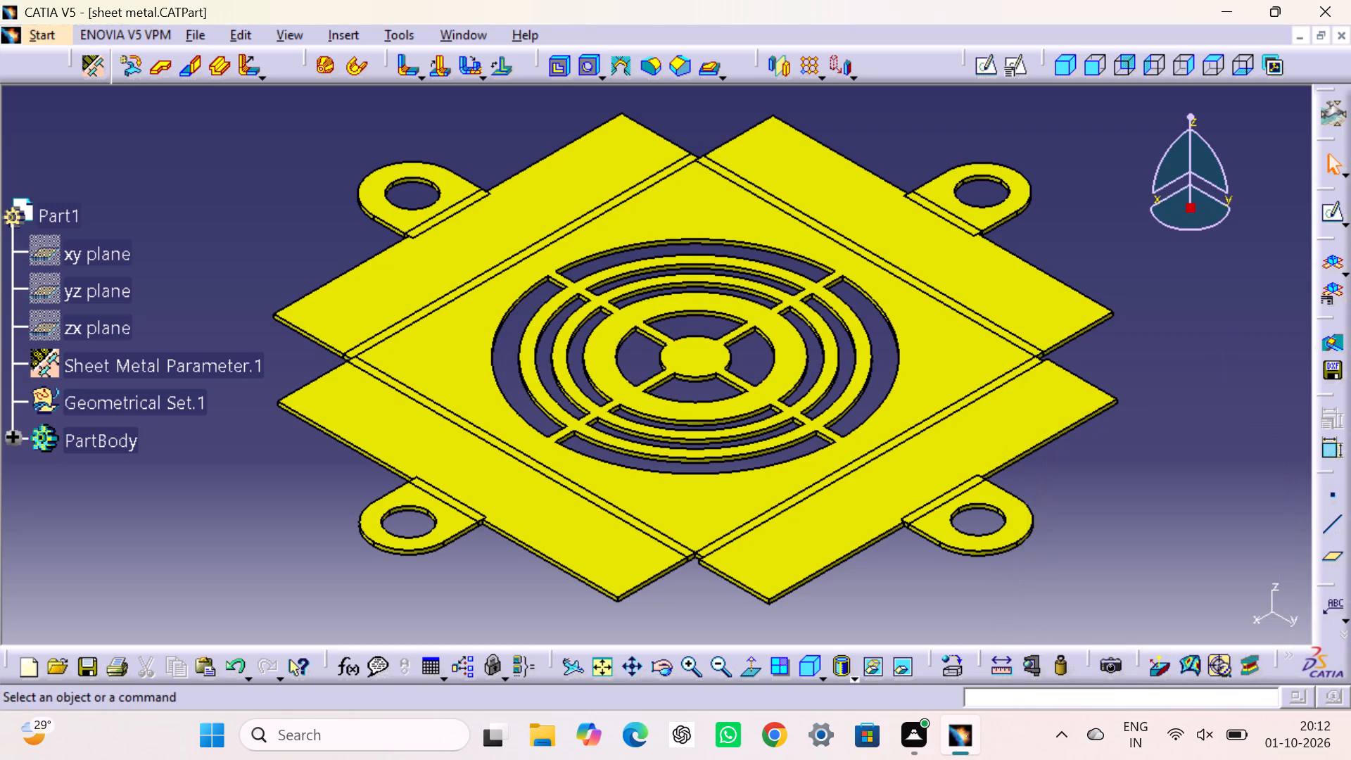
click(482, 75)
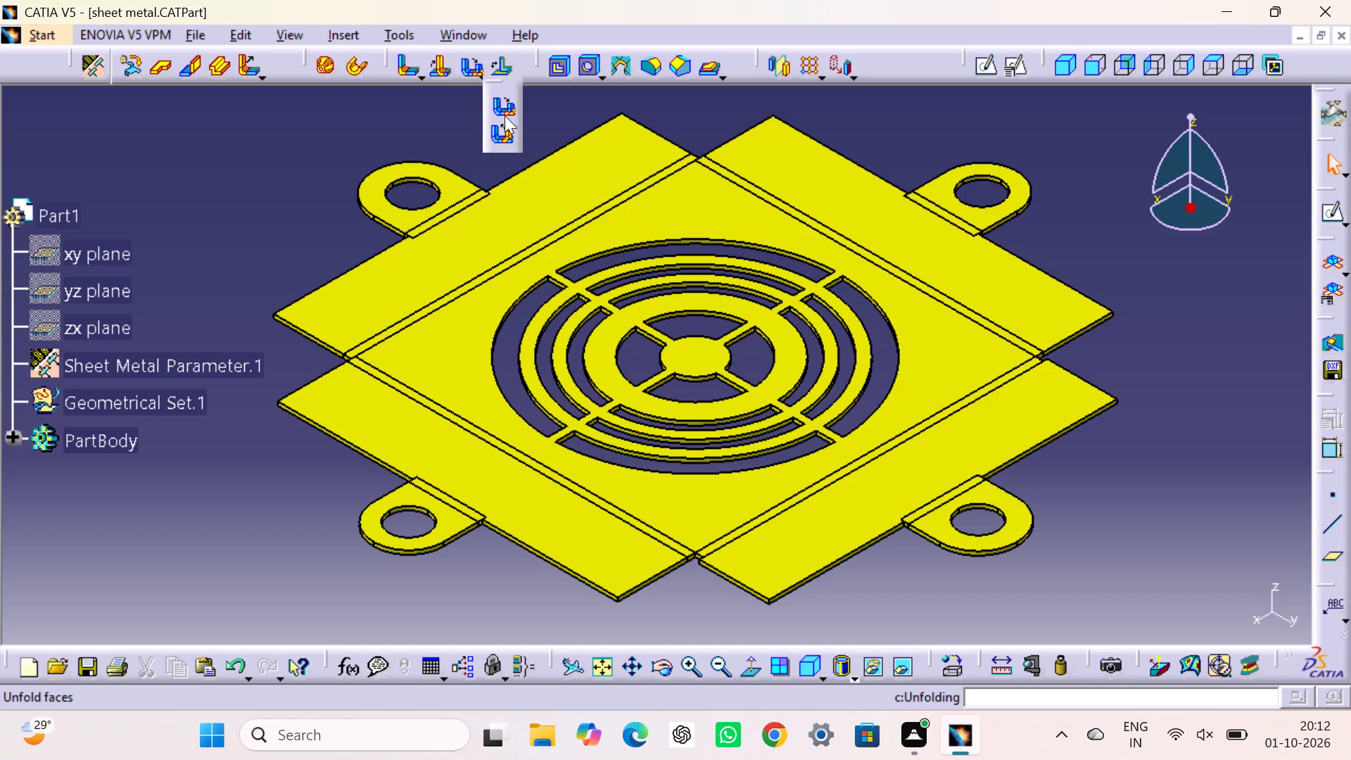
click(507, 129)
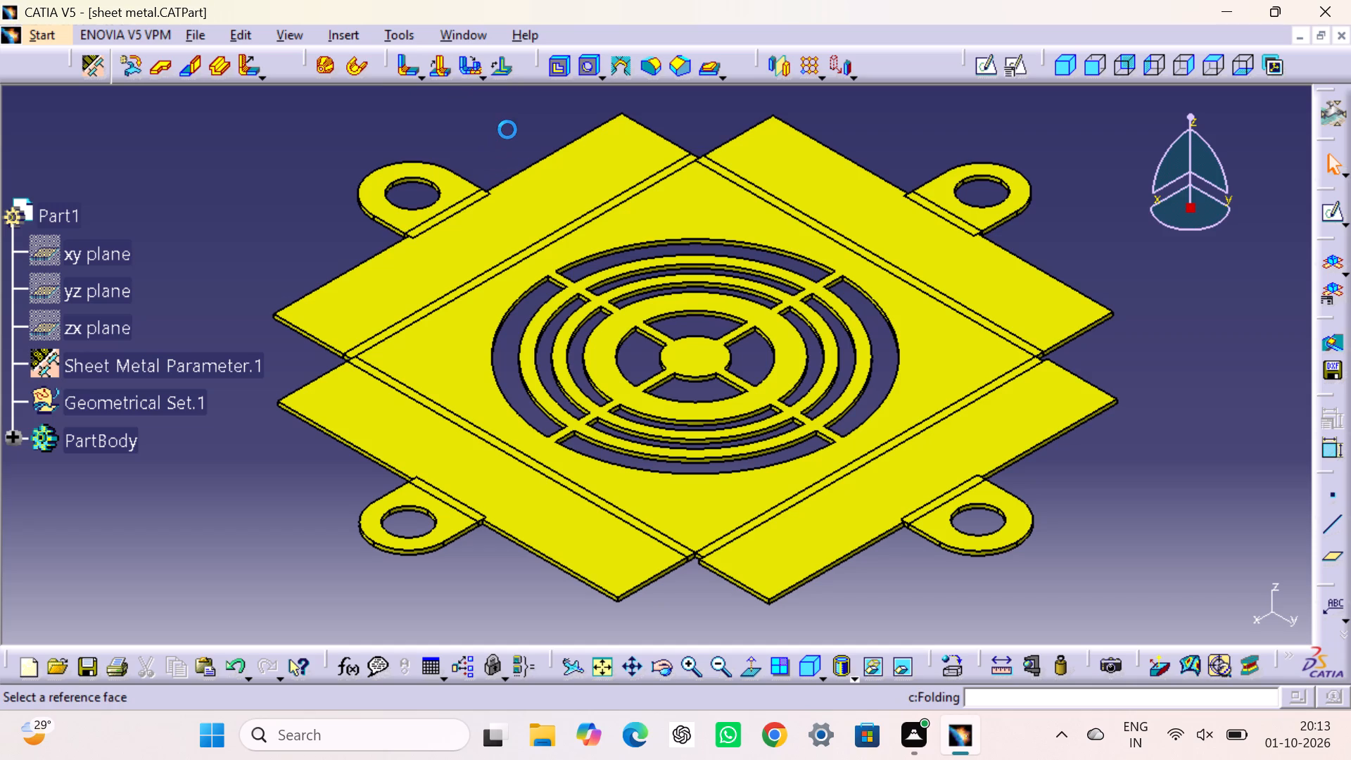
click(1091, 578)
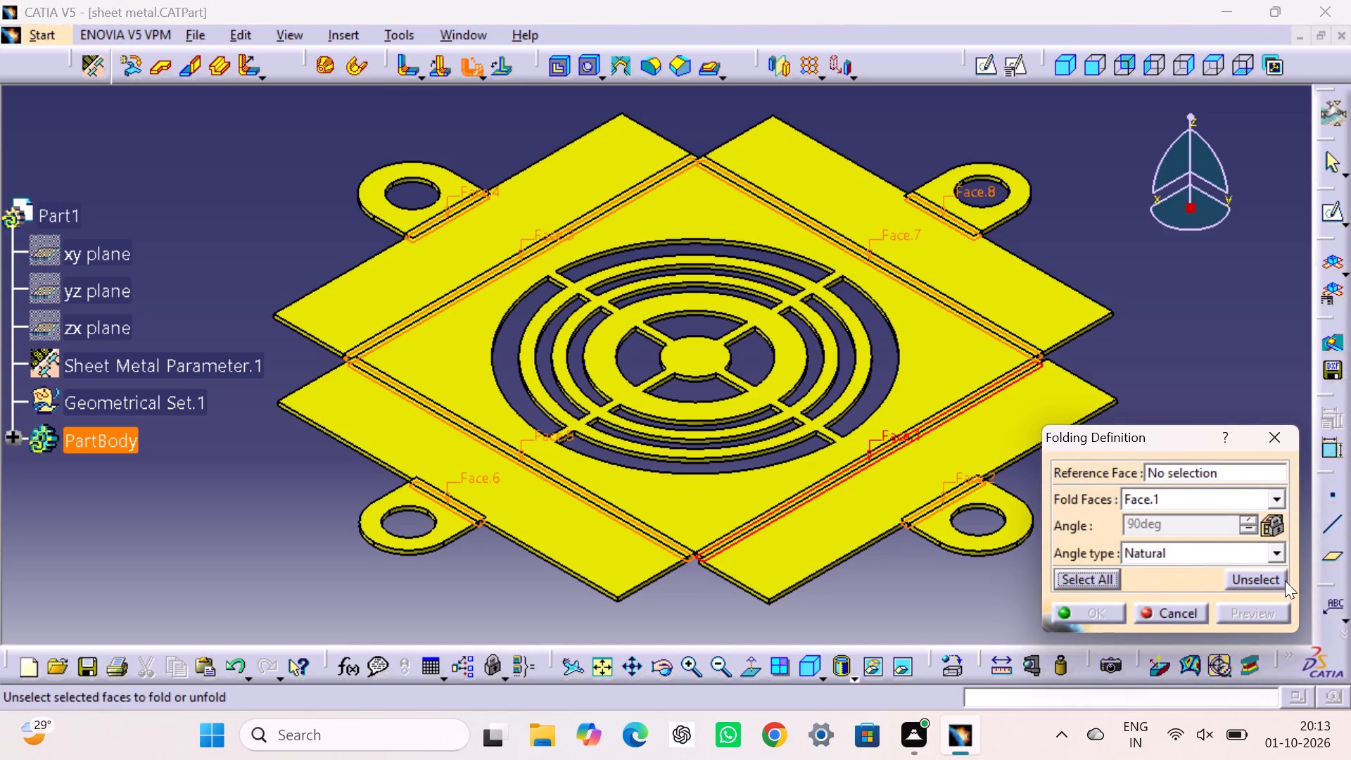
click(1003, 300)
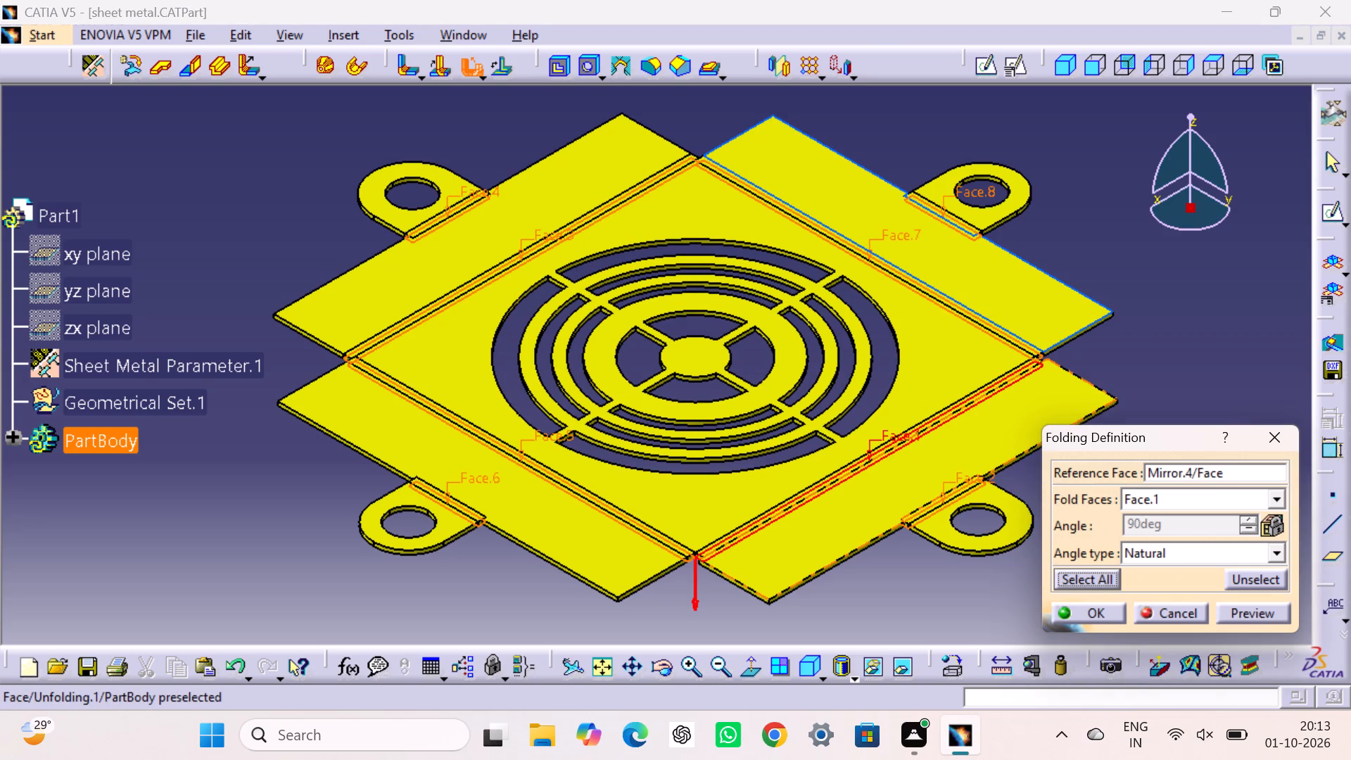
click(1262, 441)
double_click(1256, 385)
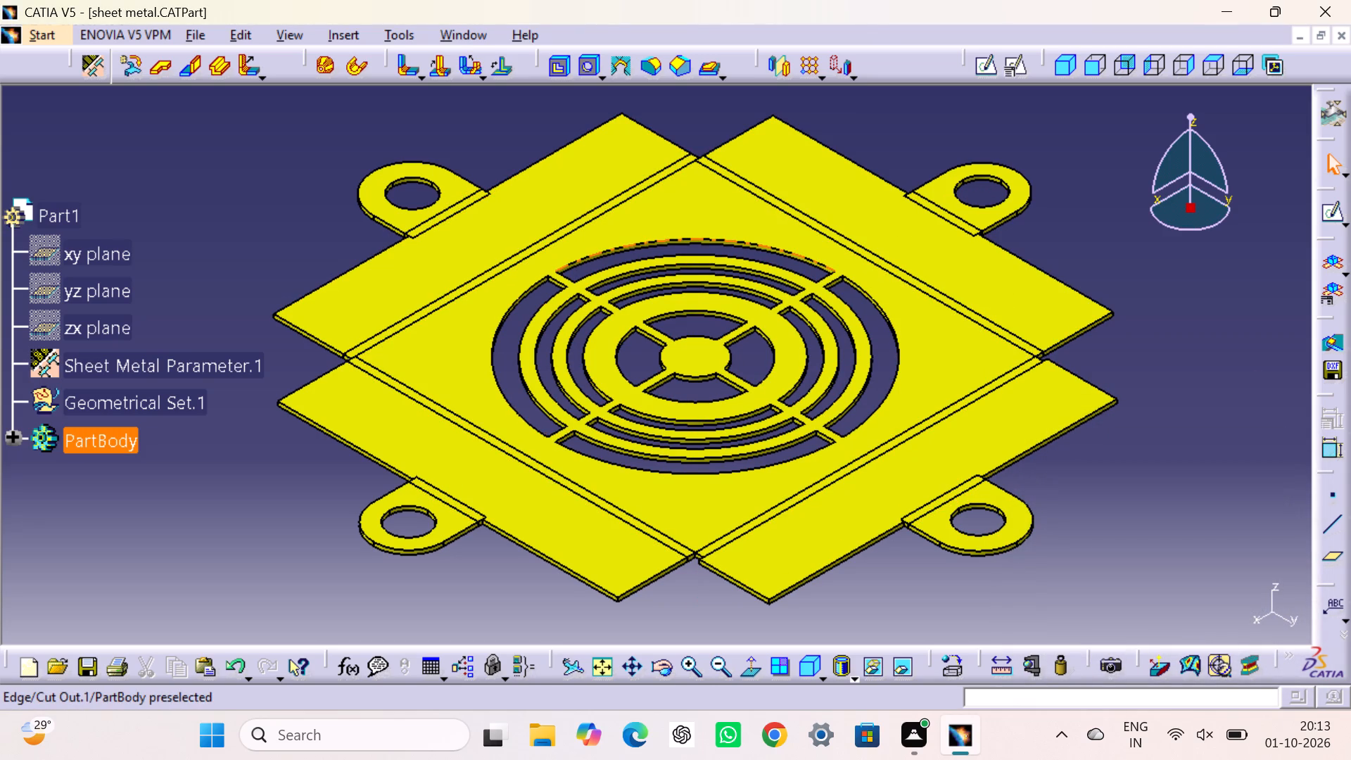
Undo the last operation on the flattened cover.
key(ctrl+z)
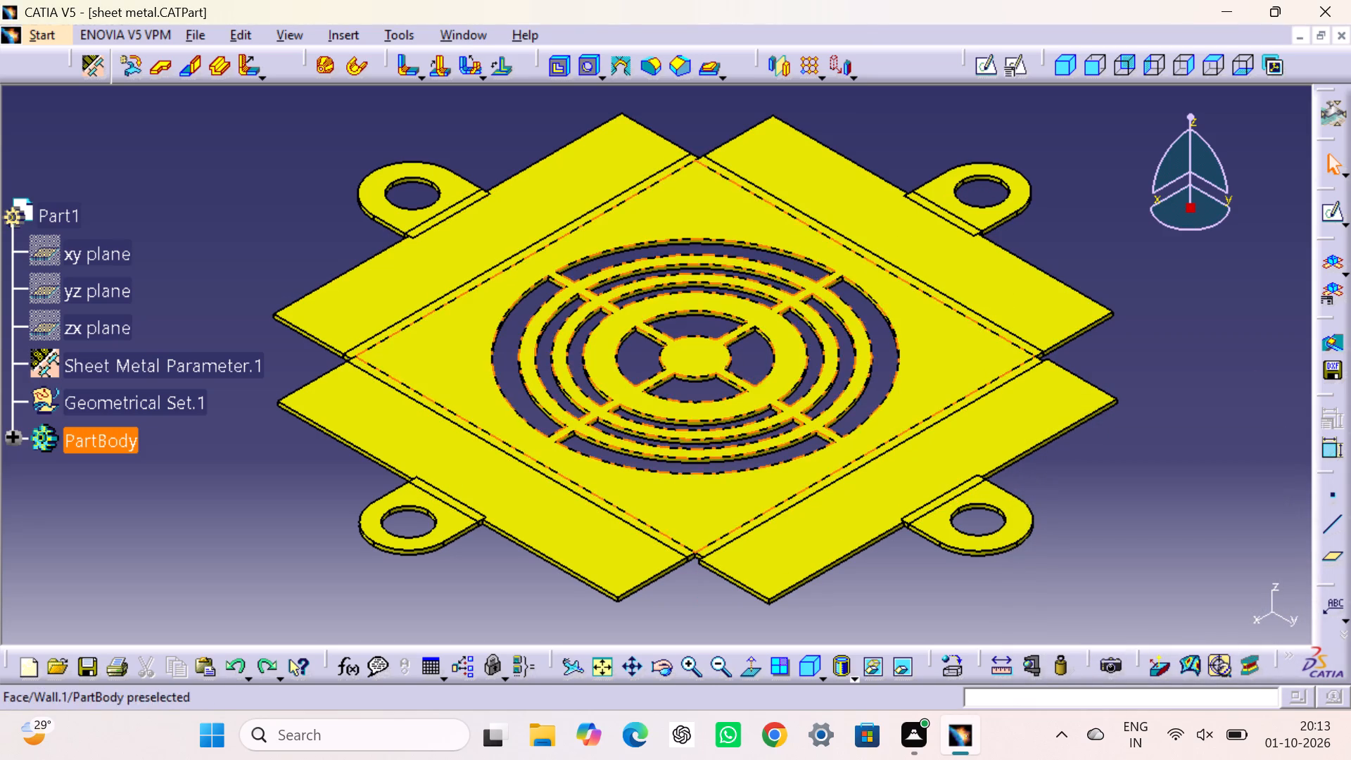
double_click(1149, 327)
Fold all bend faces of the flattened cover with the Natural angle type, using the vented face of Wall.1 as reference, and preview it.
middle_drag(879, 401, 884, 350)
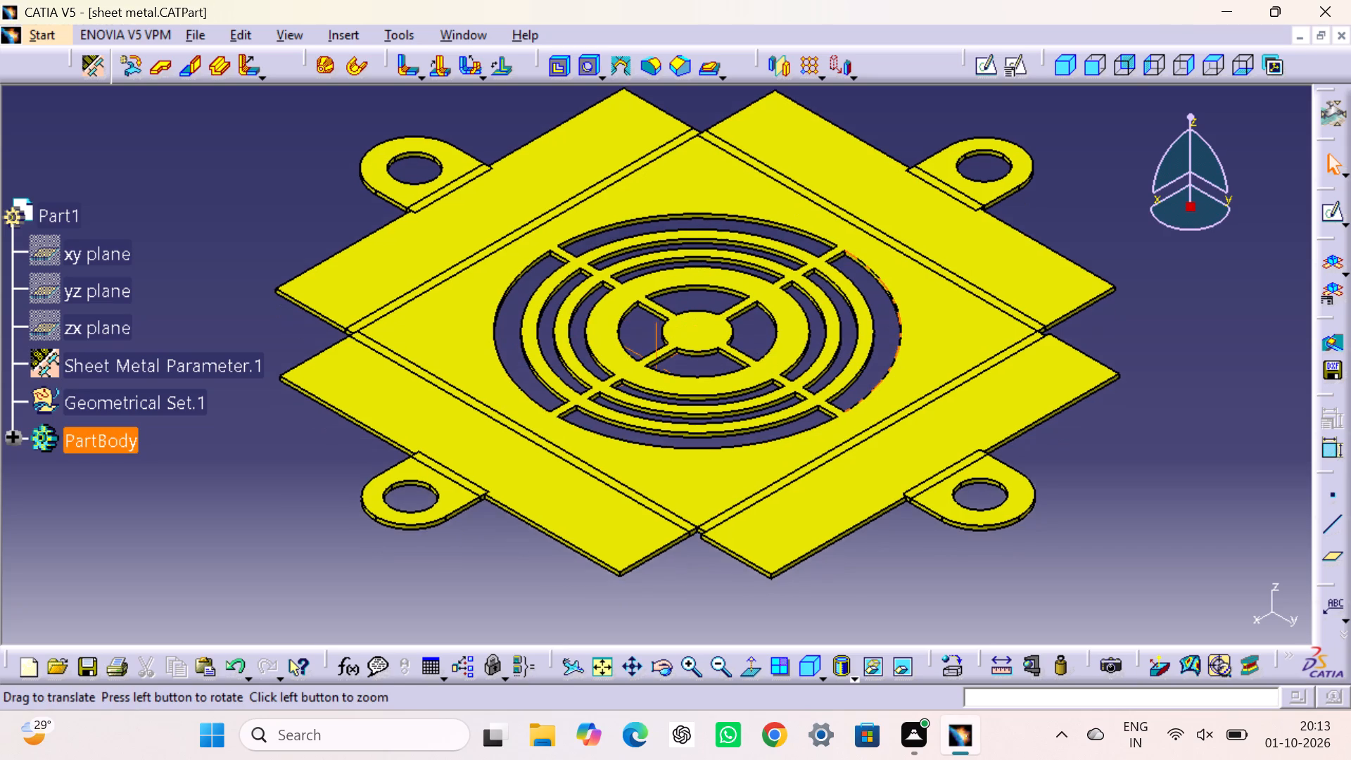
middle_drag(884, 350, 908, 381)
double_click(1191, 361)
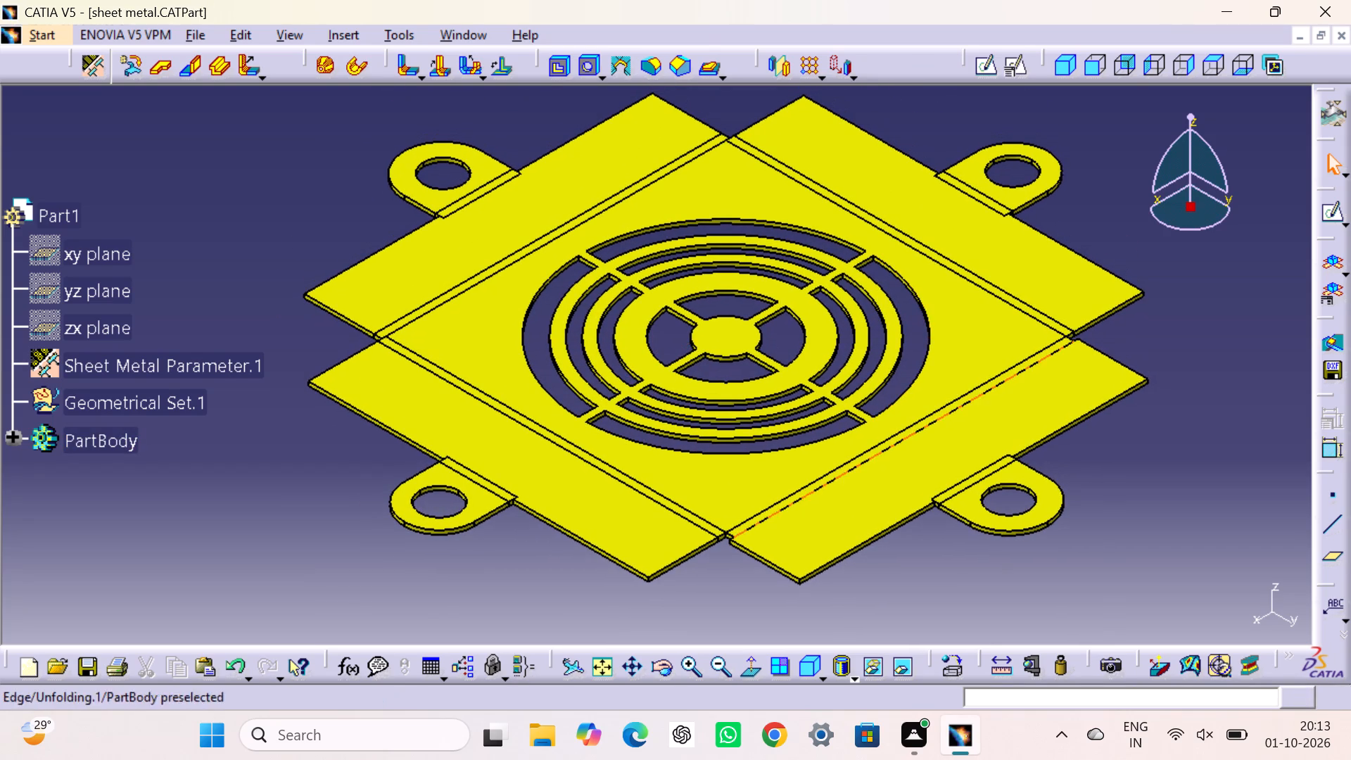
click(469, 65)
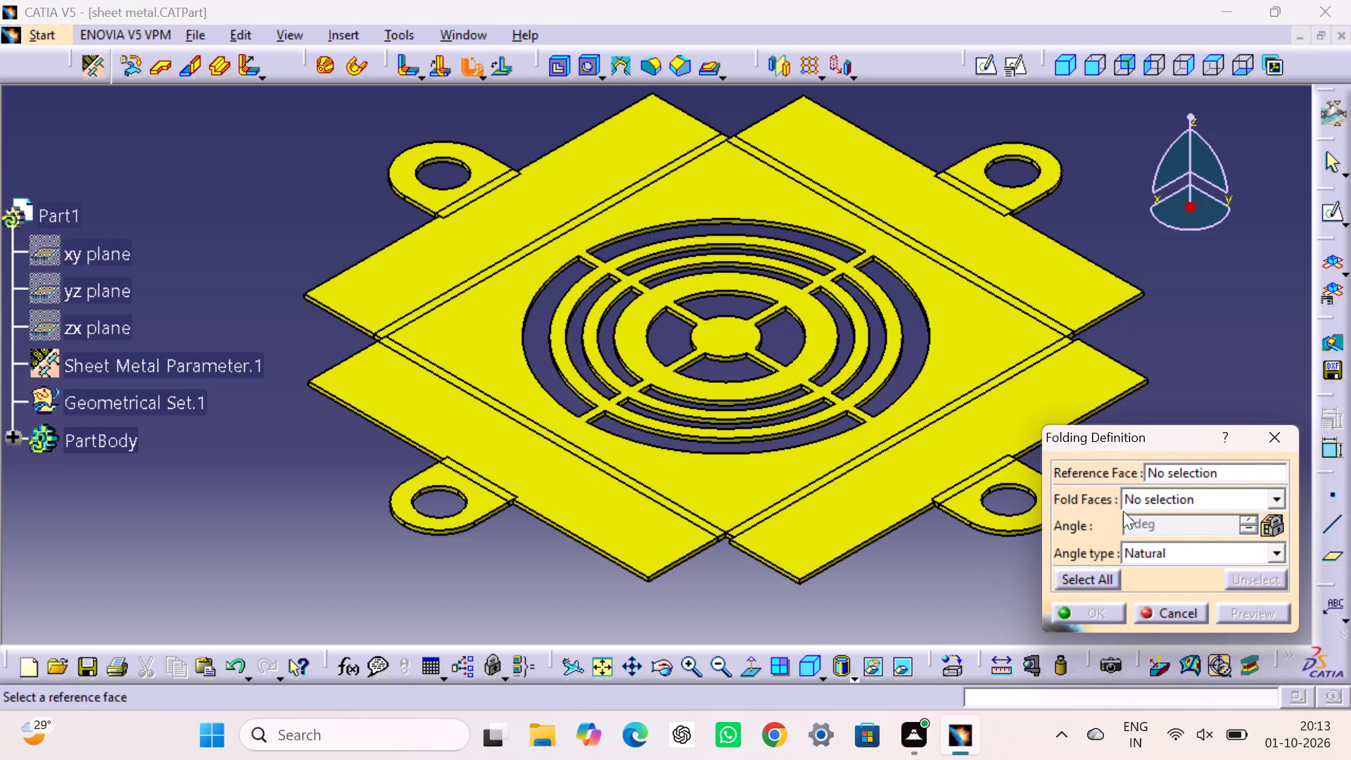
click(1167, 553)
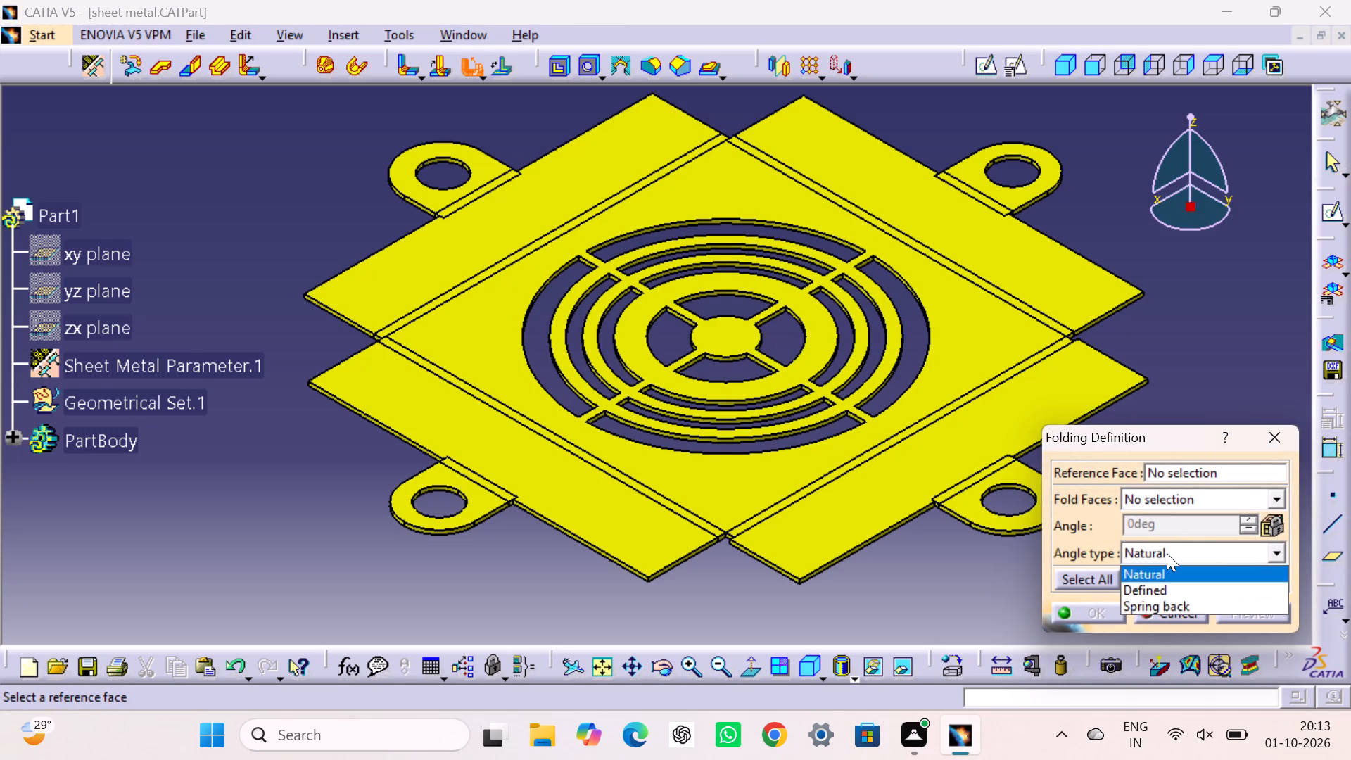
click(1167, 553)
click(1188, 493)
click(1188, 493)
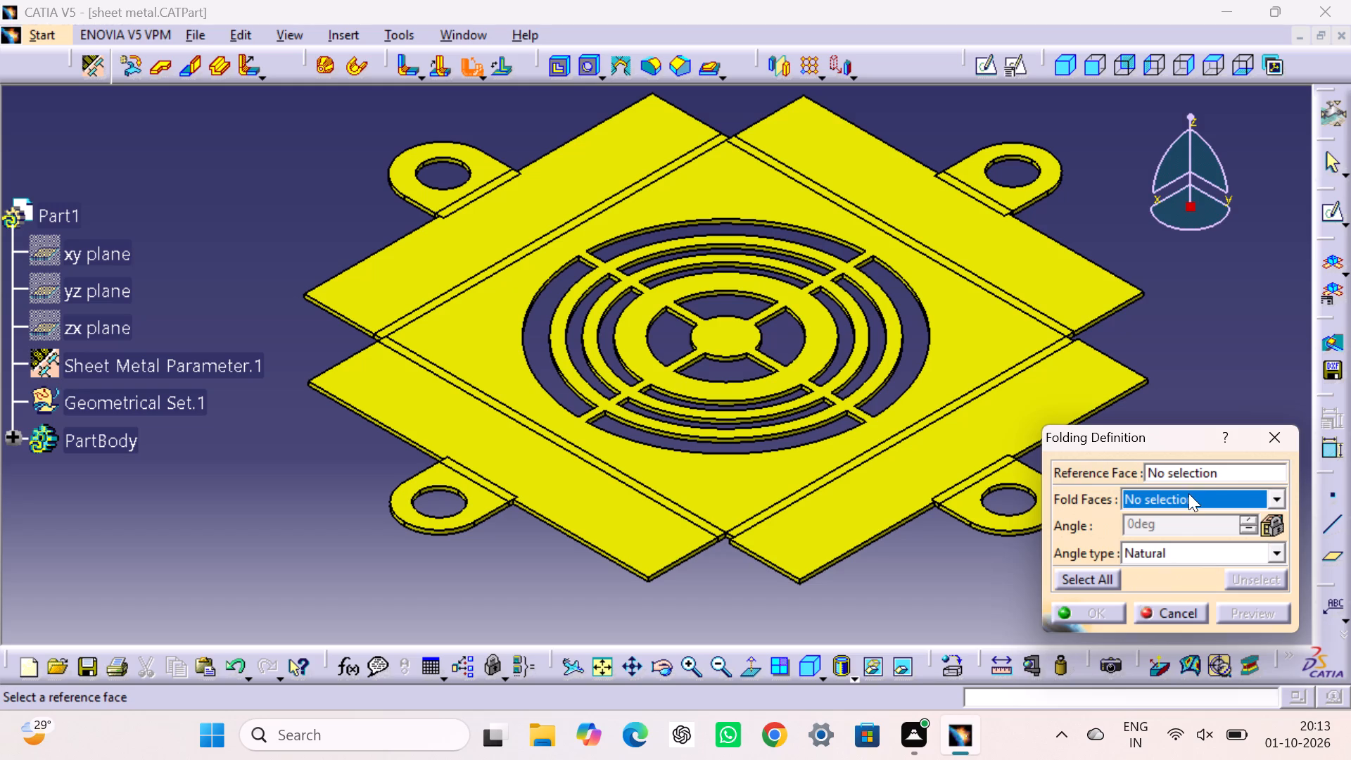
click(1216, 471)
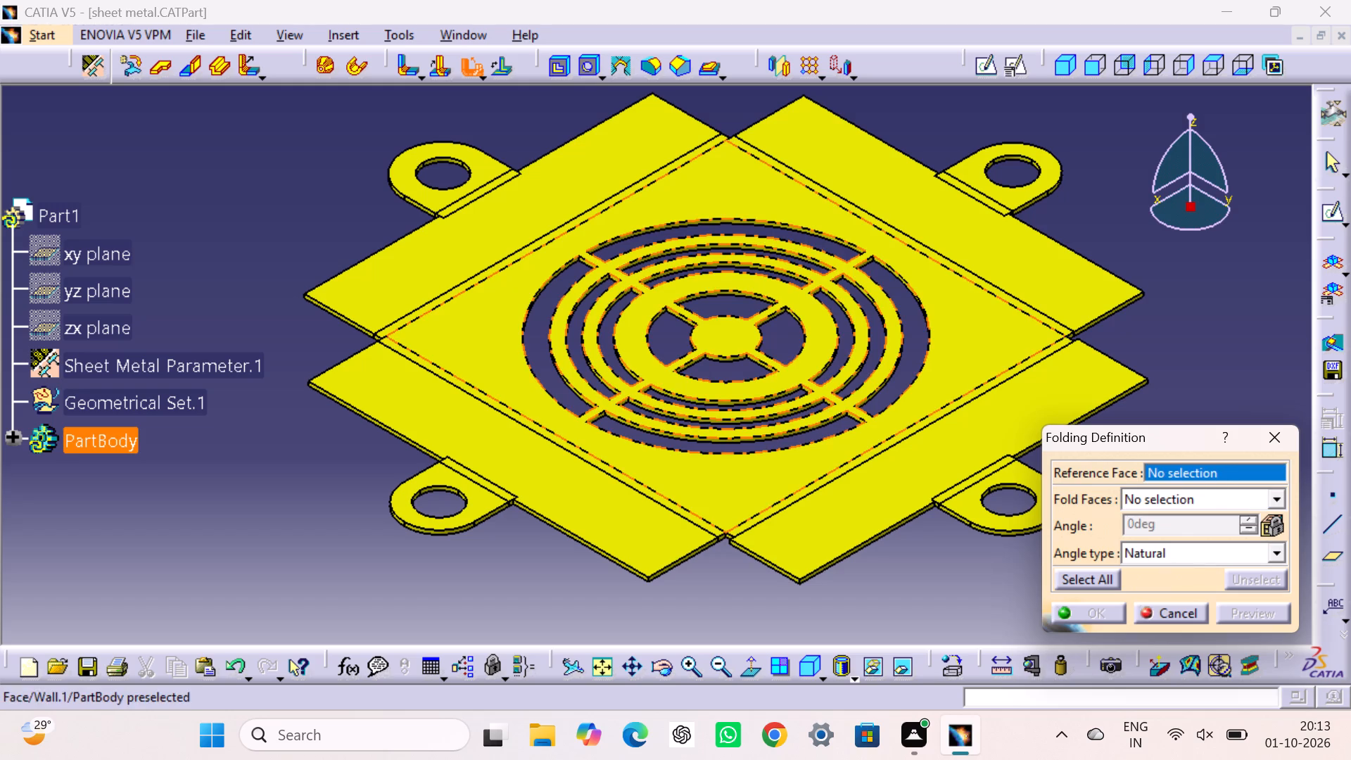
click(1005, 328)
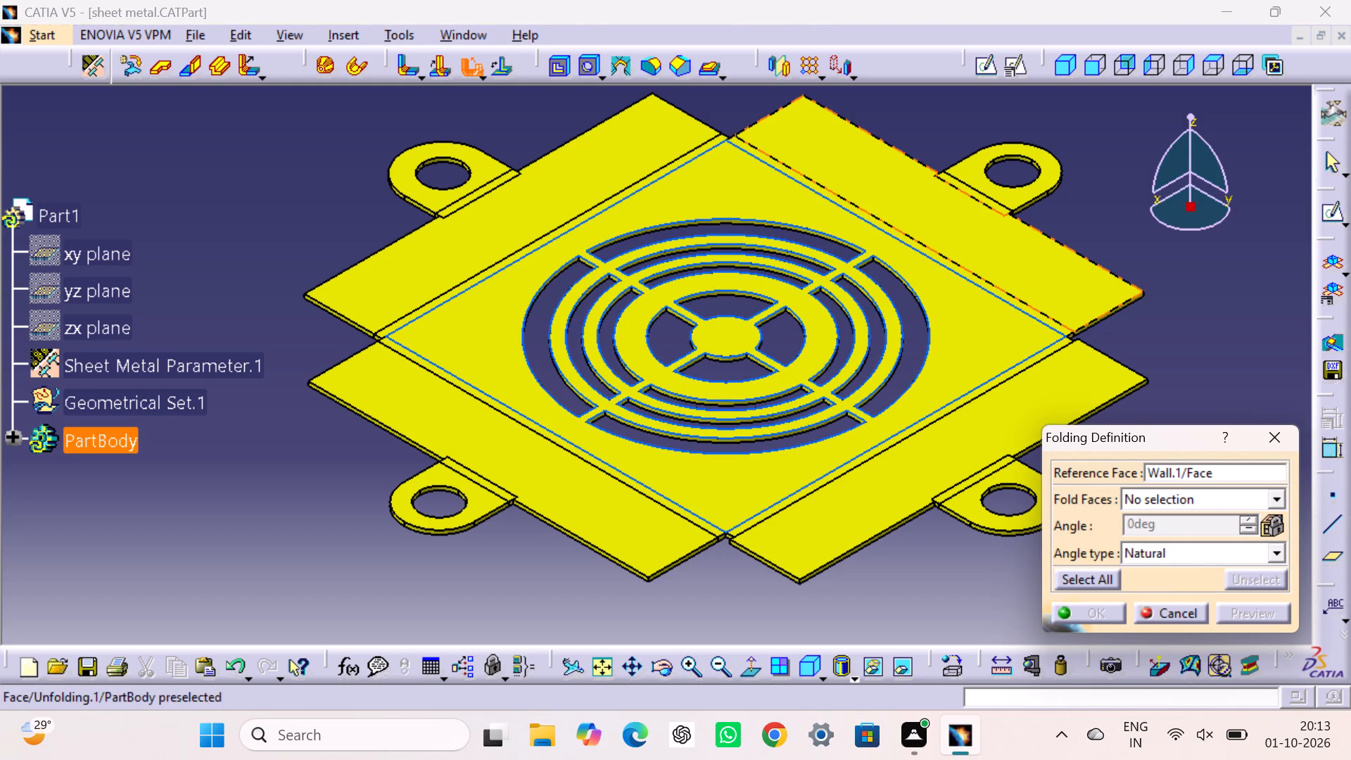
click(1028, 275)
click(1105, 571)
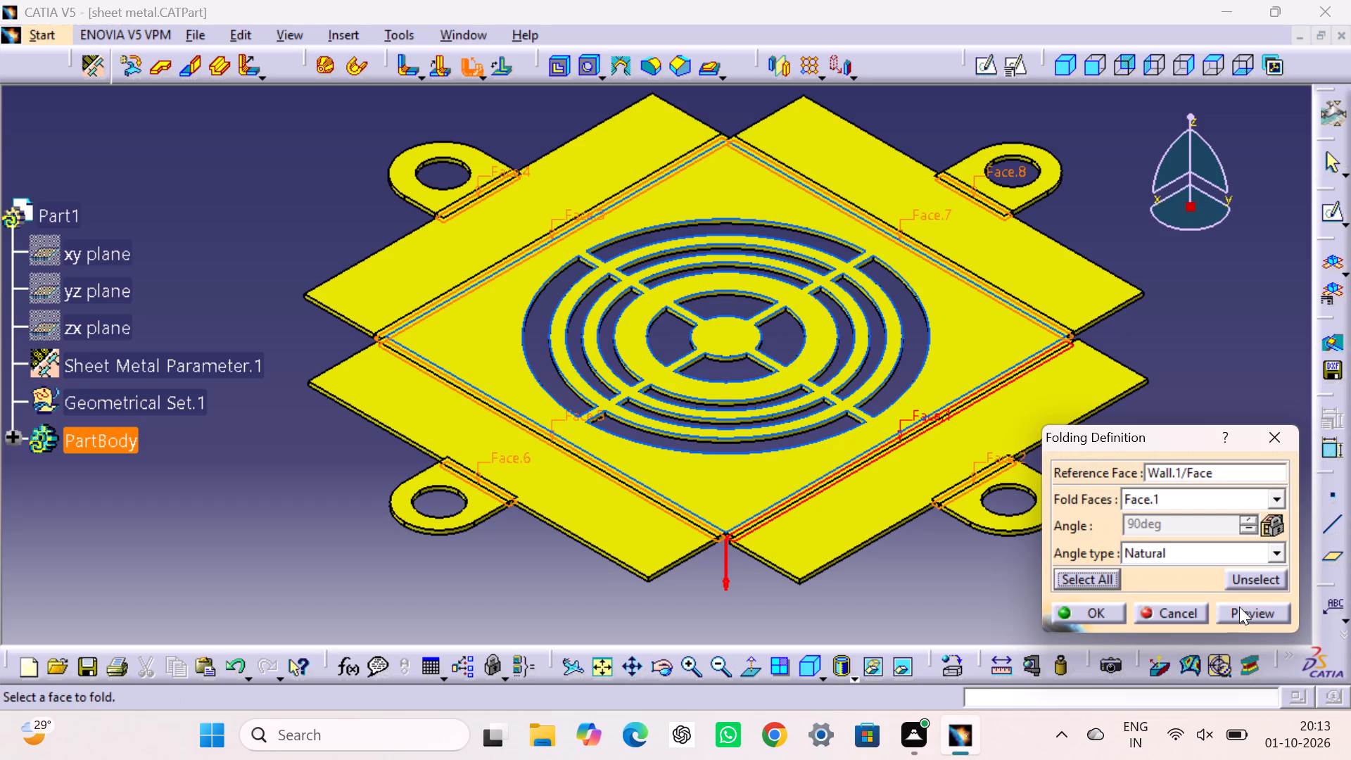
click(1239, 607)
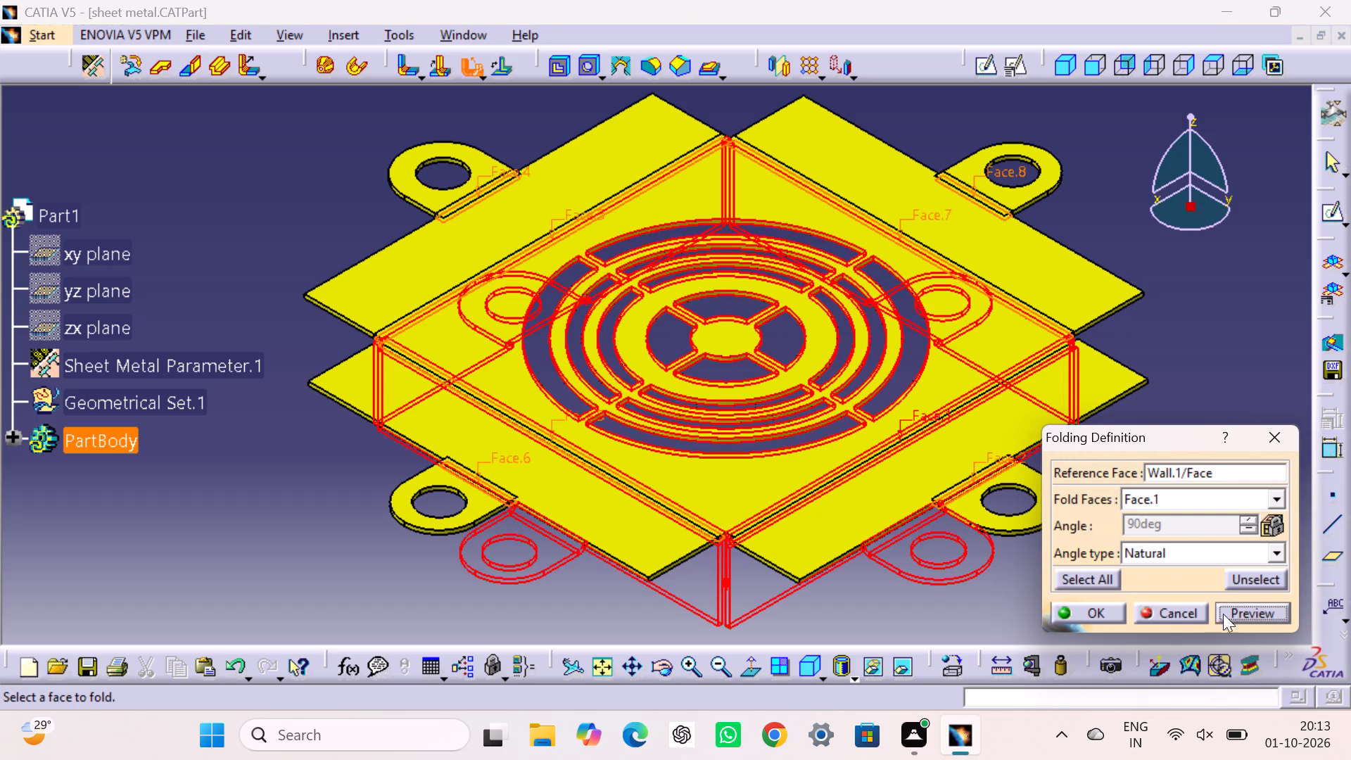
click(1098, 615)
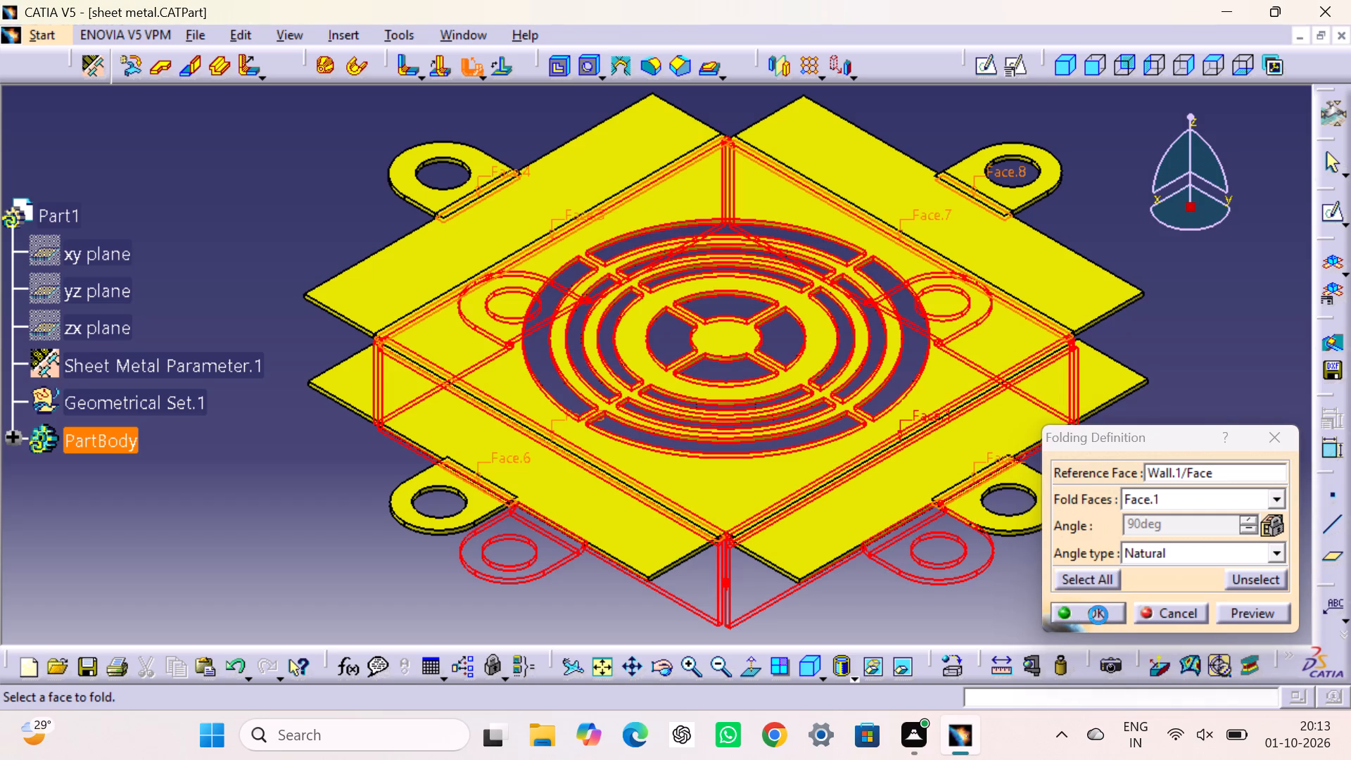
click(1151, 519)
Examine the folded cover from all sides, including the vented face, side walls, mounting tabs and open underside.
middle_drag(927, 552, 567, 443)
right_drag(927, 552, 567, 443)
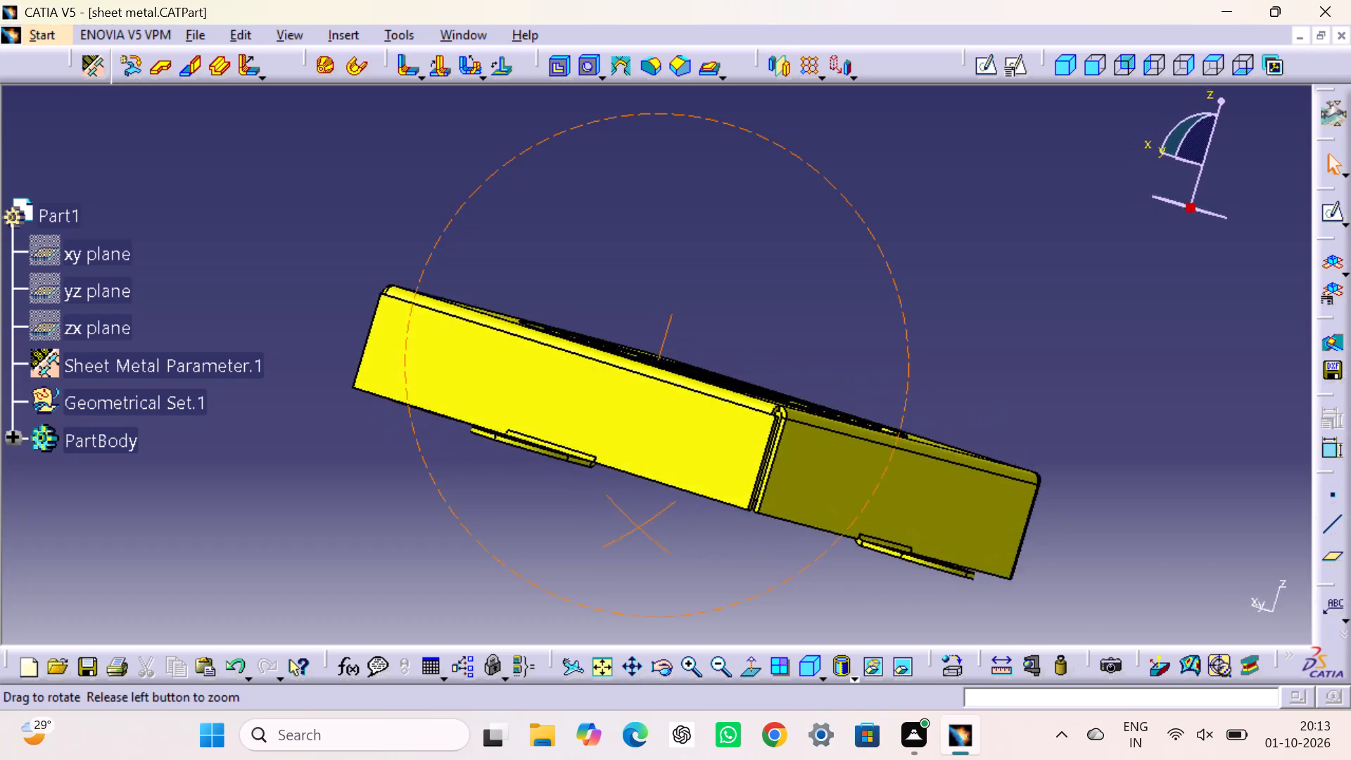
middle_drag(567, 443, 884, 410)
right_drag(567, 443, 884, 410)
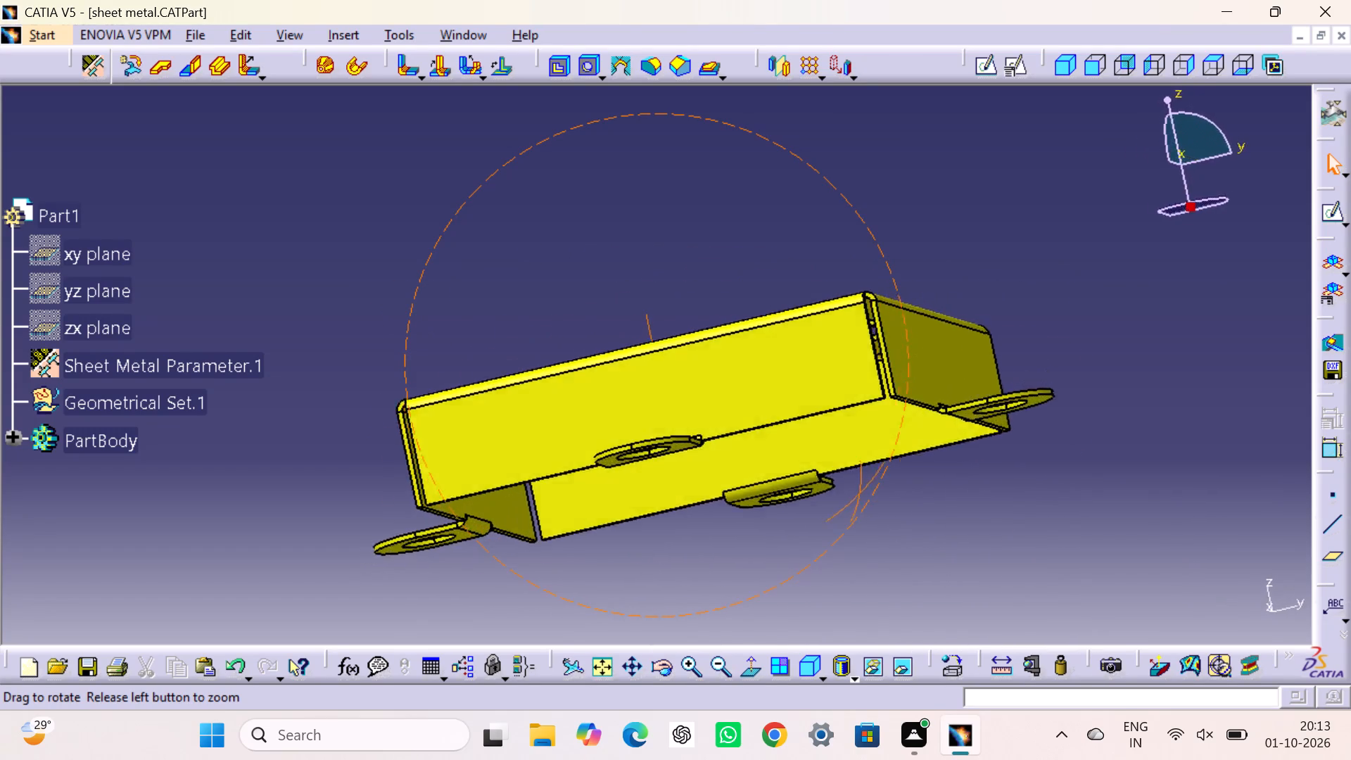
right_drag(884, 410, 797, 262)
middle_drag(884, 410, 796, 222)
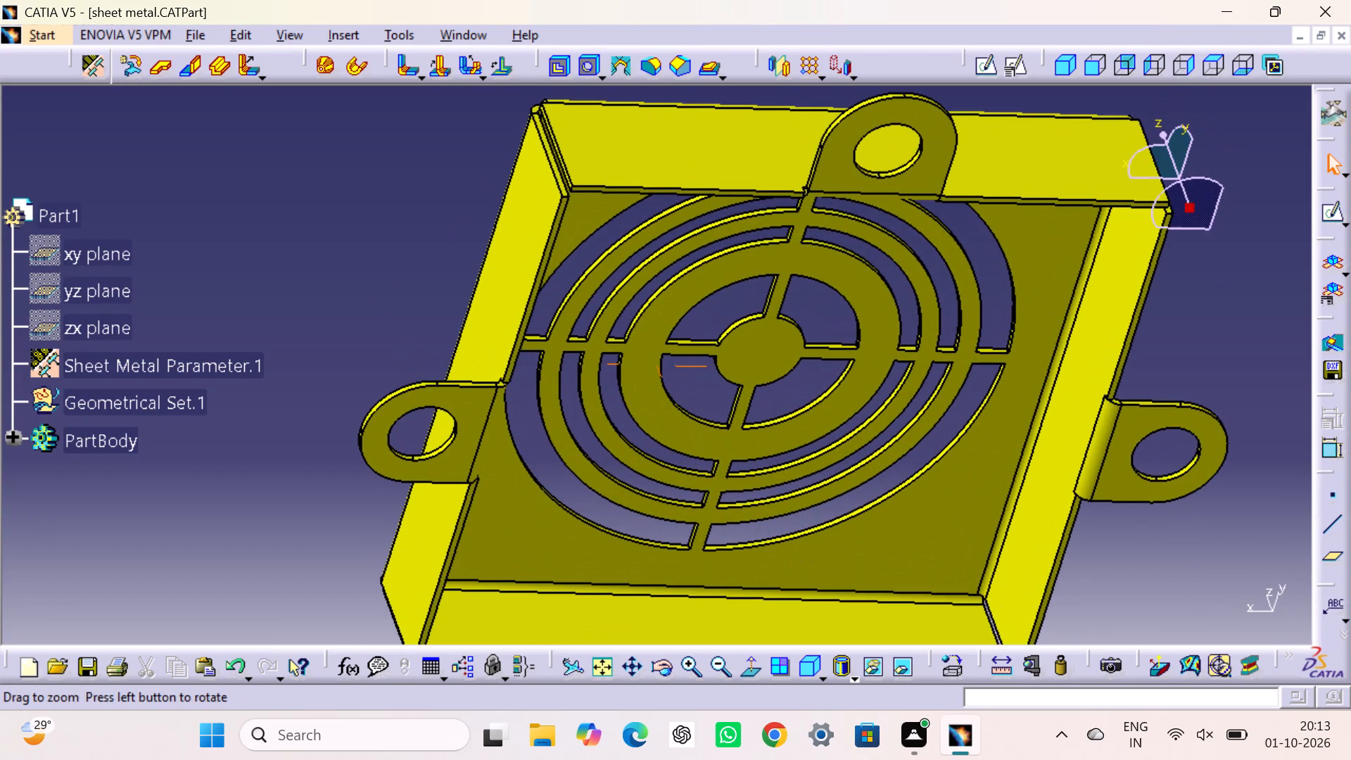
middle_drag(796, 222, 825, 505)
right_drag(799, 272, 825, 505)
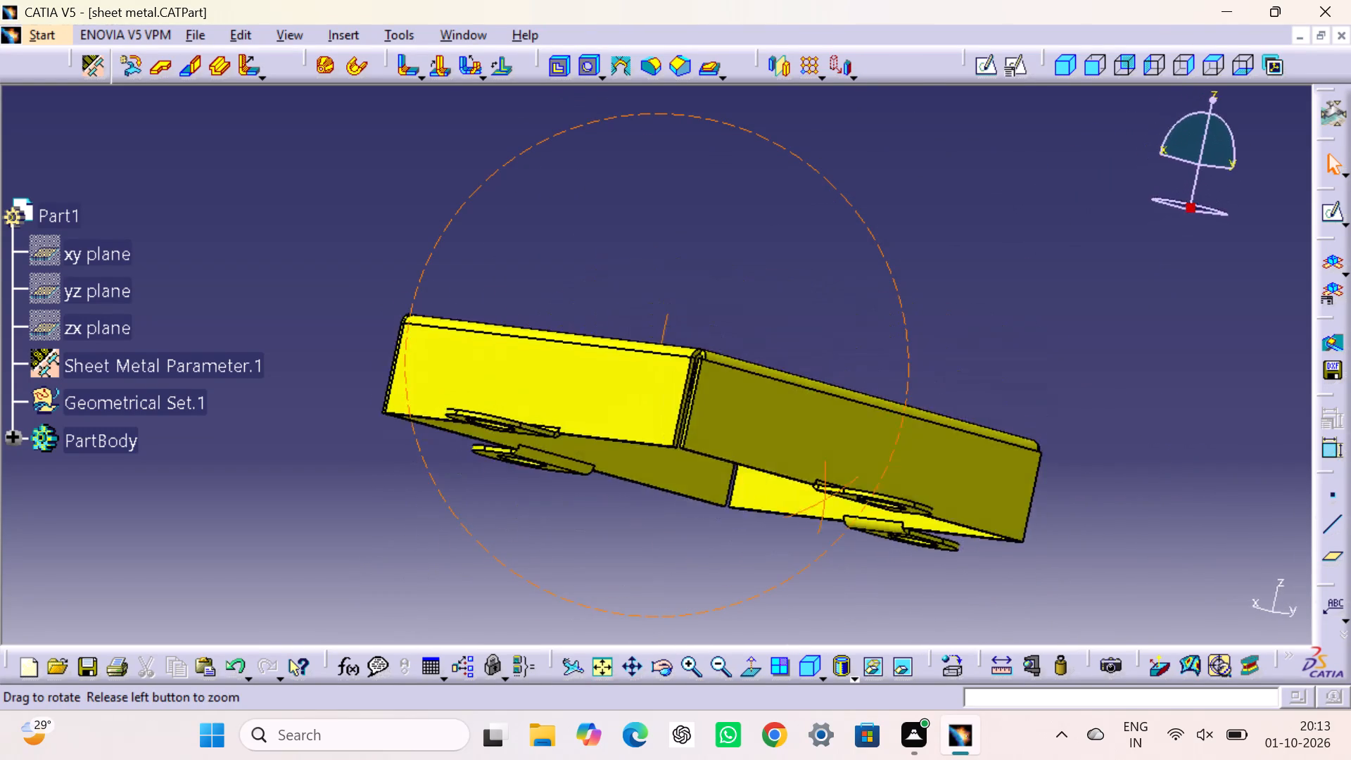
middle_drag(825, 505, 850, 419)
right_drag(825, 505, 850, 419)
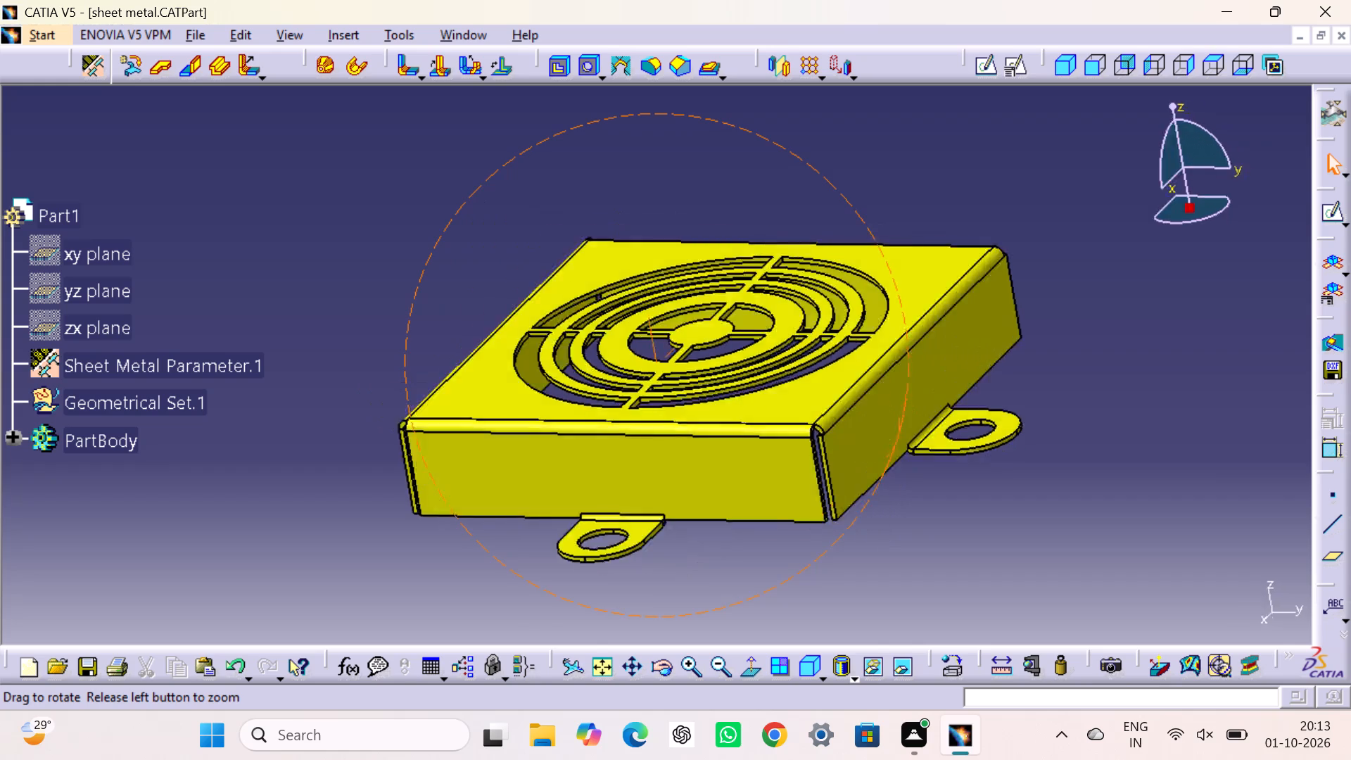
right_drag(850, 419, 744, 265)
middle_drag(850, 419, 725, 141)
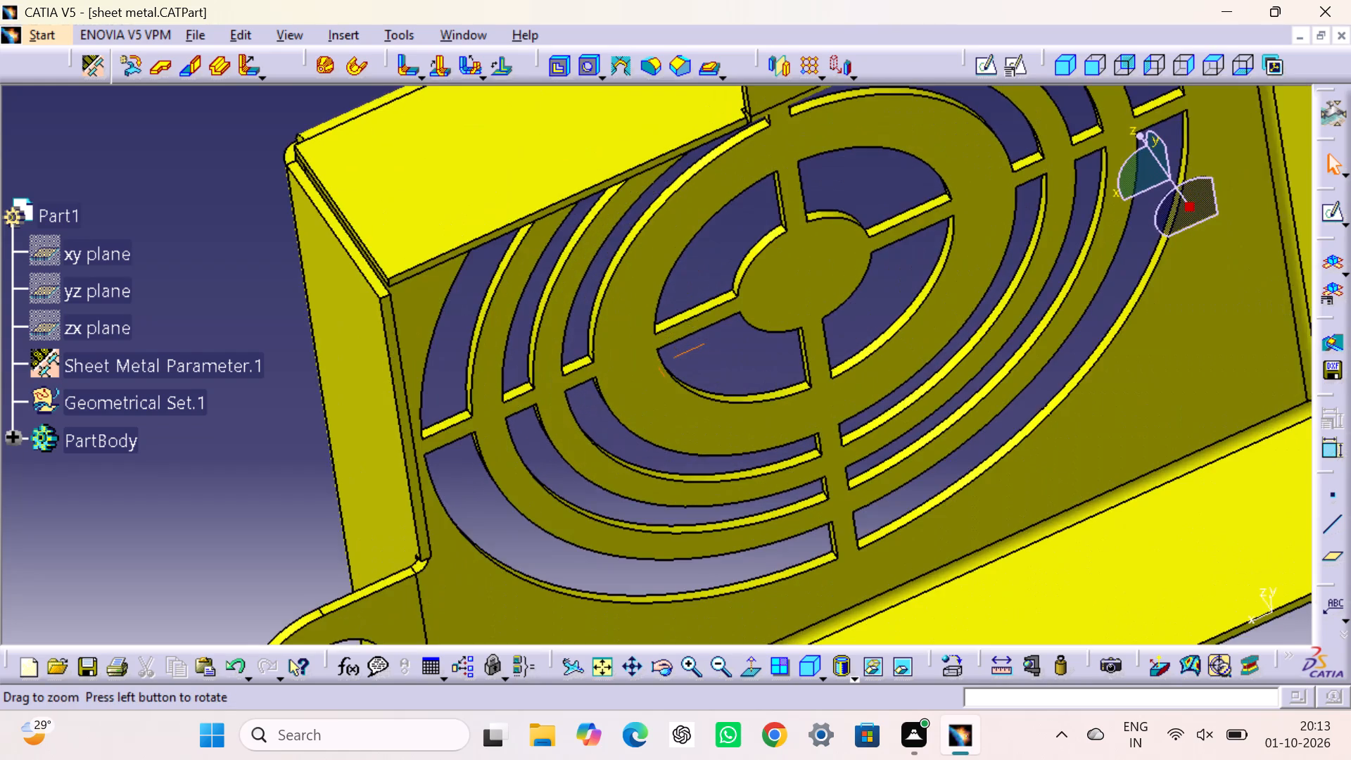
middle_drag(725, 141, 599, 182)
right_drag(754, 269, 599, 182)
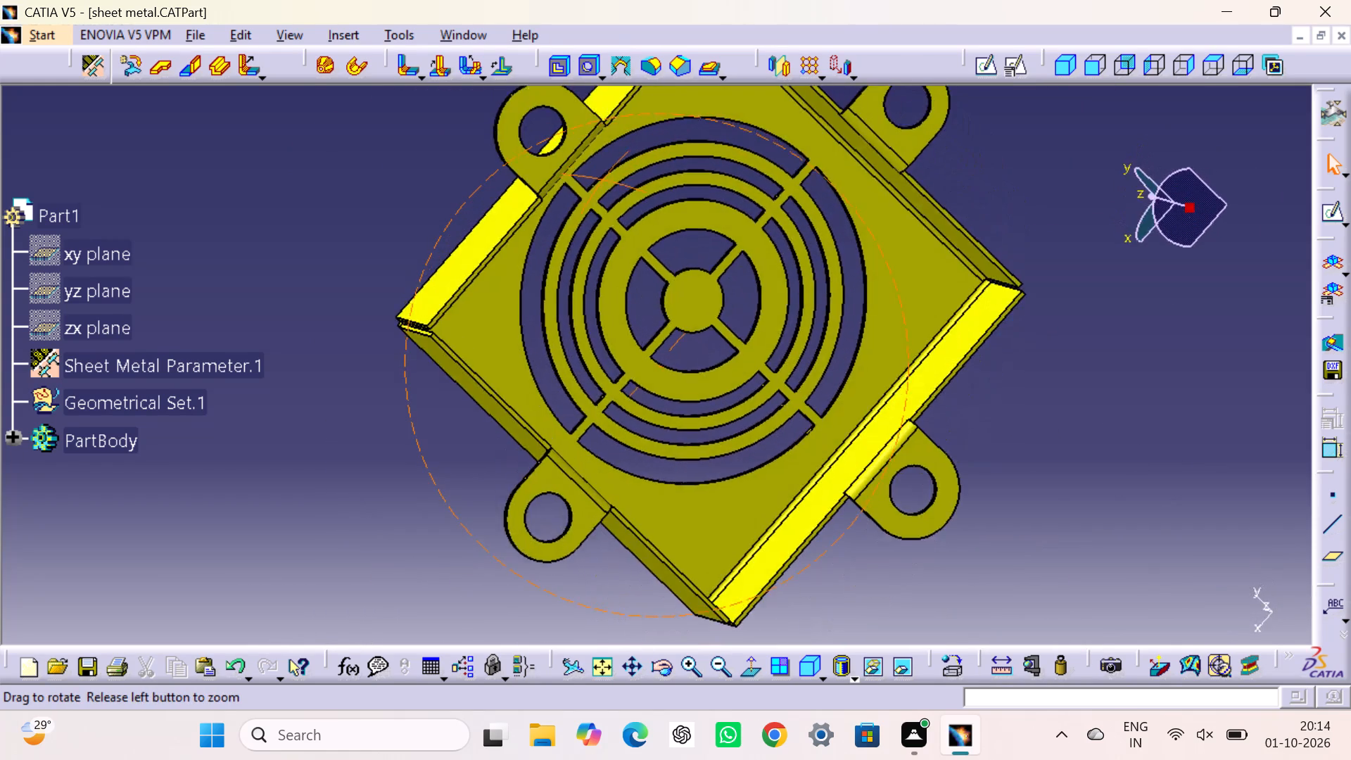
middle_drag(599, 182, 888, 295)
right_drag(599, 182, 888, 295)
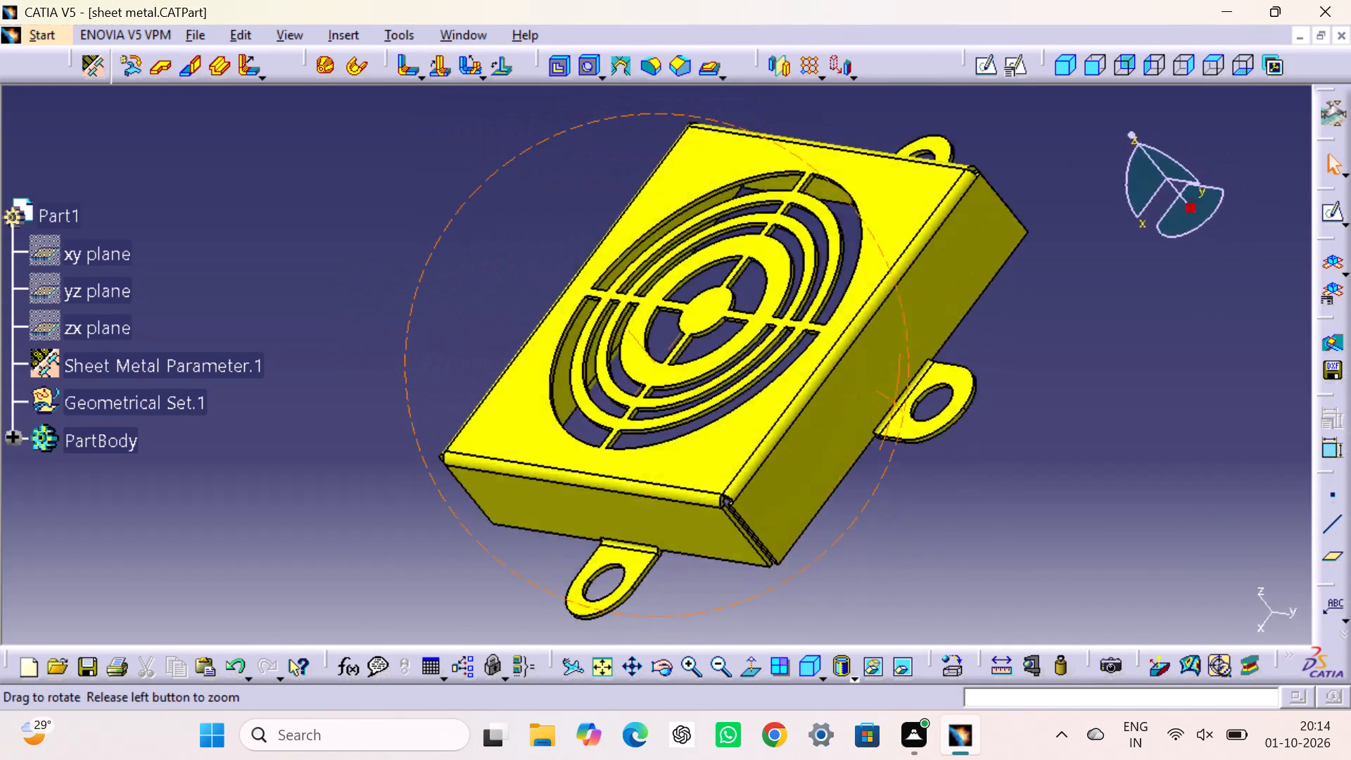
middle_drag(888, 295, 830, 433)
right_drag(888, 295, 830, 433)
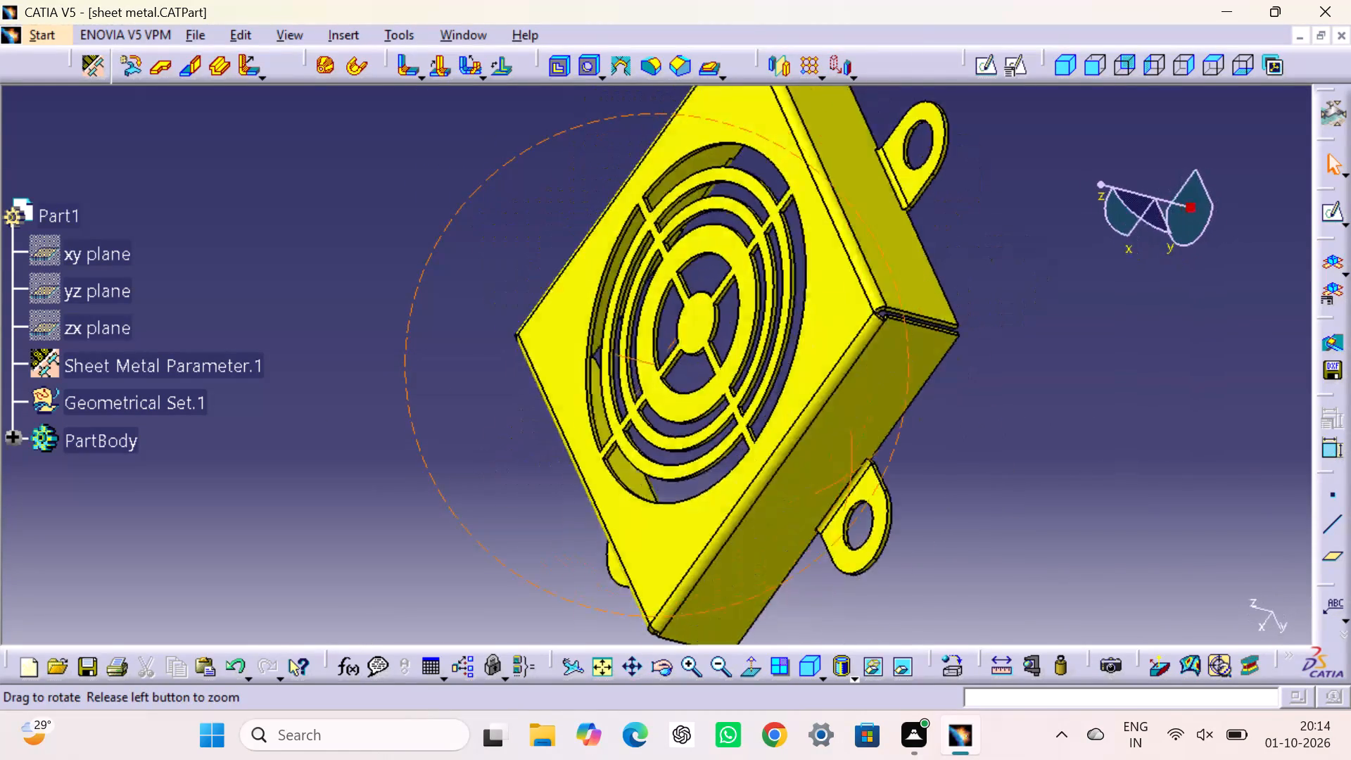
right_drag(830, 433, 829, 433)
middle_drag(830, 433, 824, 432)
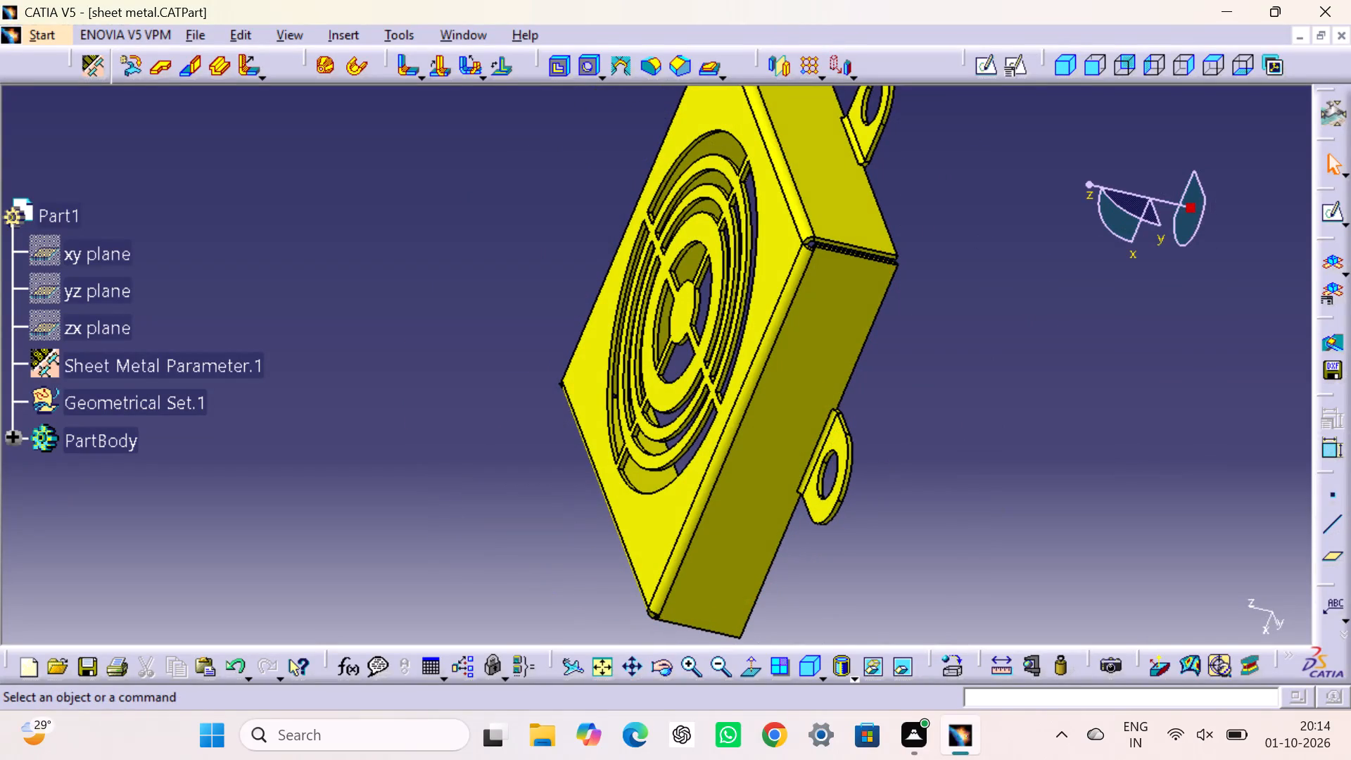
middle_drag(524, 465, 898, 308)
right_drag(524, 465, 898, 308)
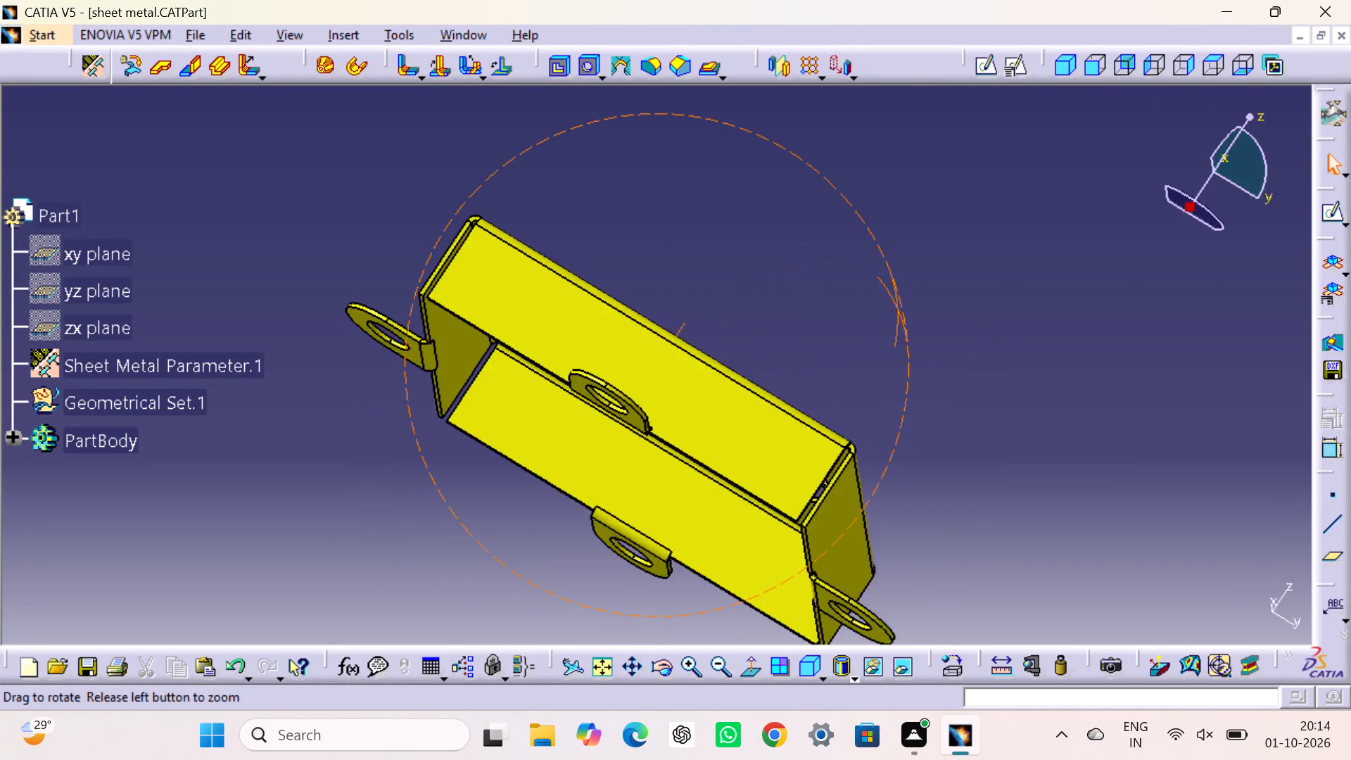
middle_drag(898, 308, 534, 291)
right_drag(898, 308, 534, 291)
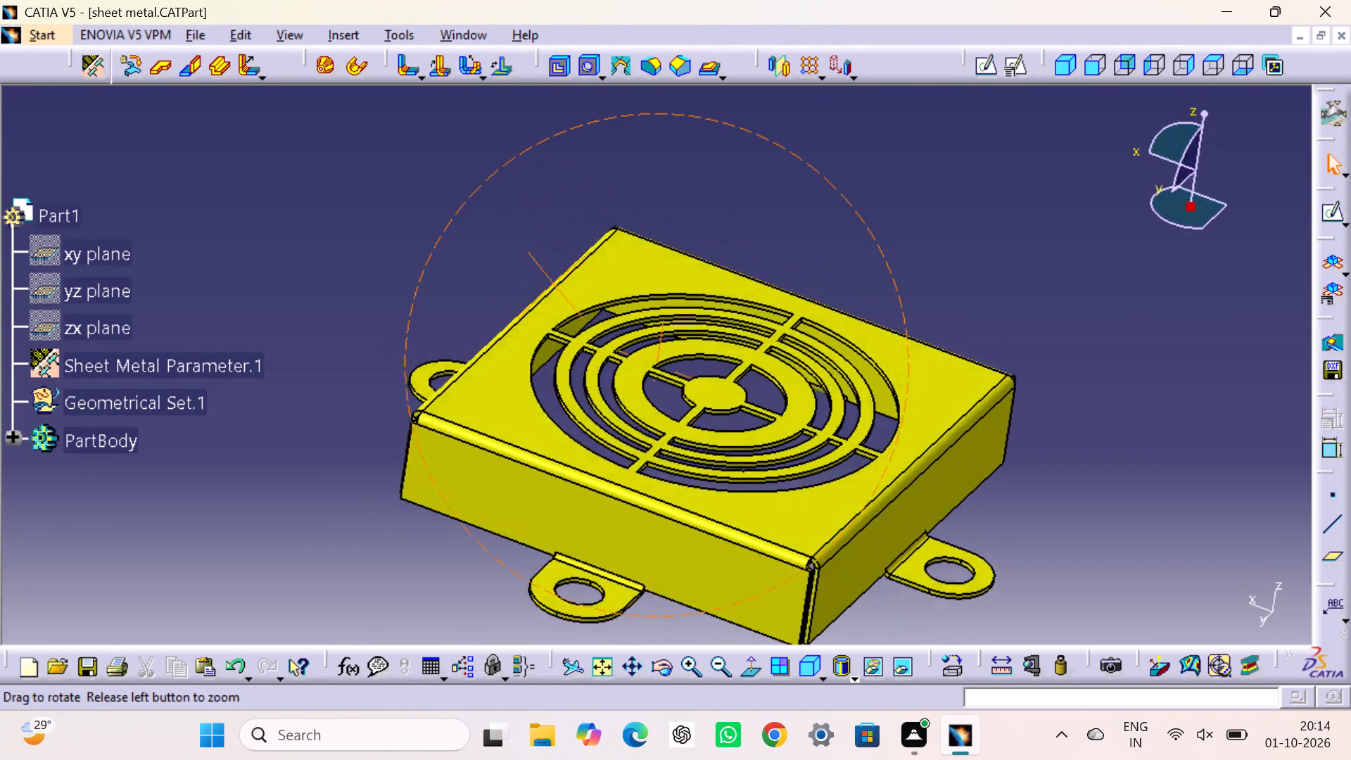
middle_drag(534, 291, 454, 217)
right_drag(534, 291, 454, 217)
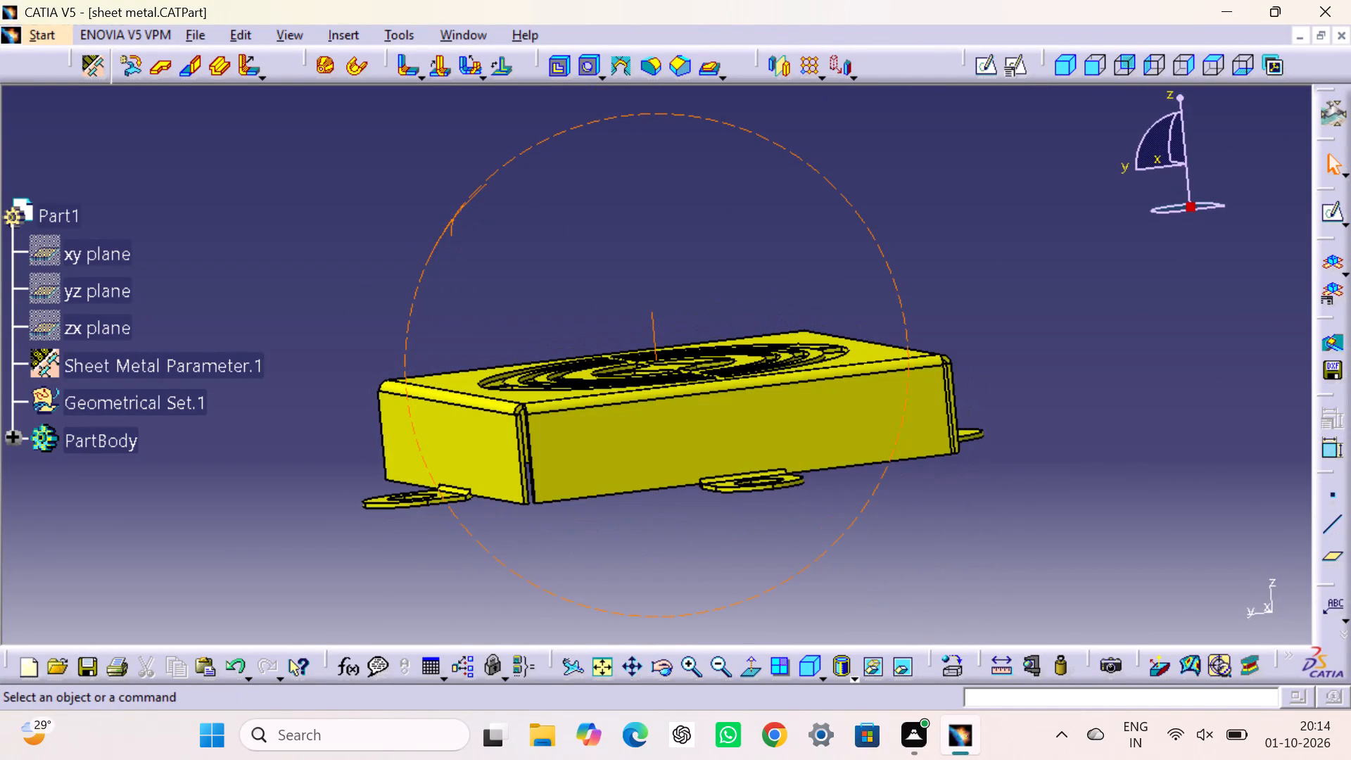
middle_drag(580, 521, 838, 369)
right_drag(580, 521, 838, 369)
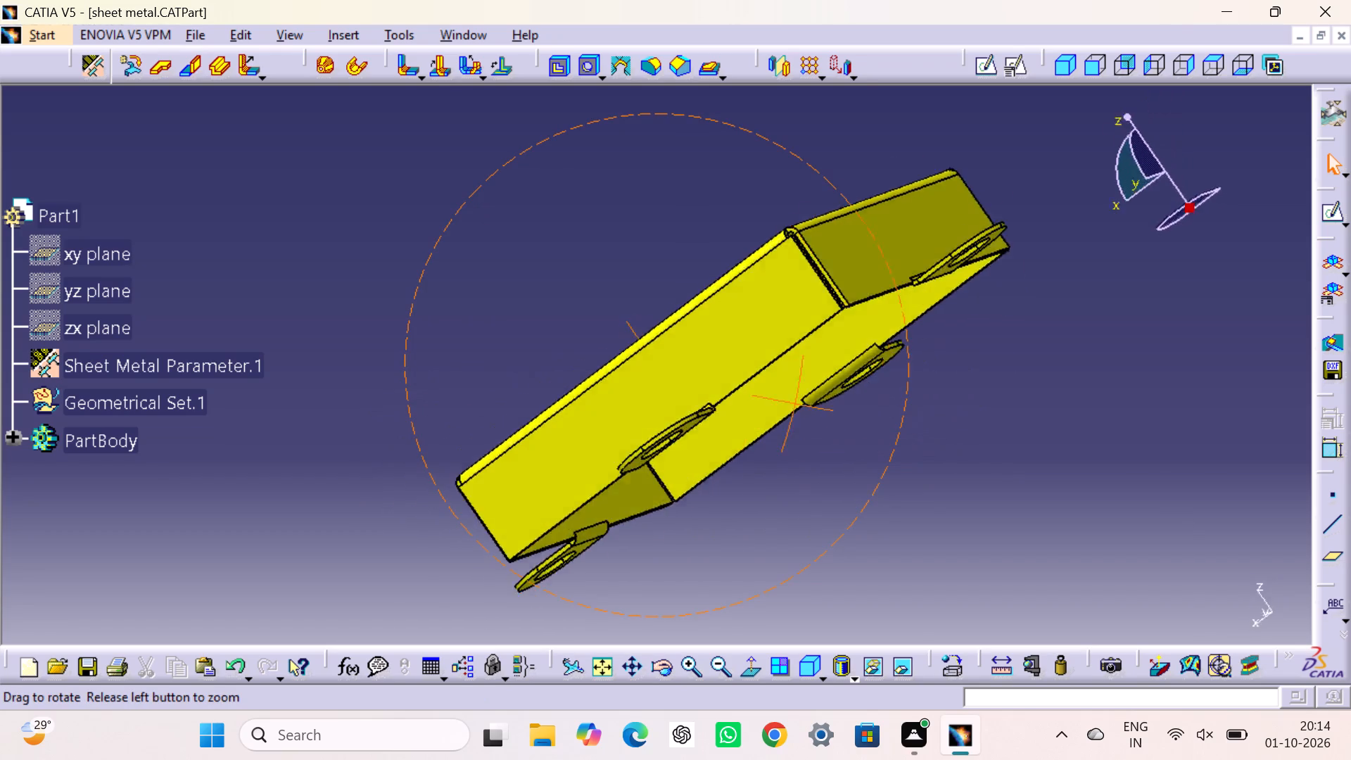
middle_drag(838, 369, 605, 274)
right_drag(838, 369, 605, 274)
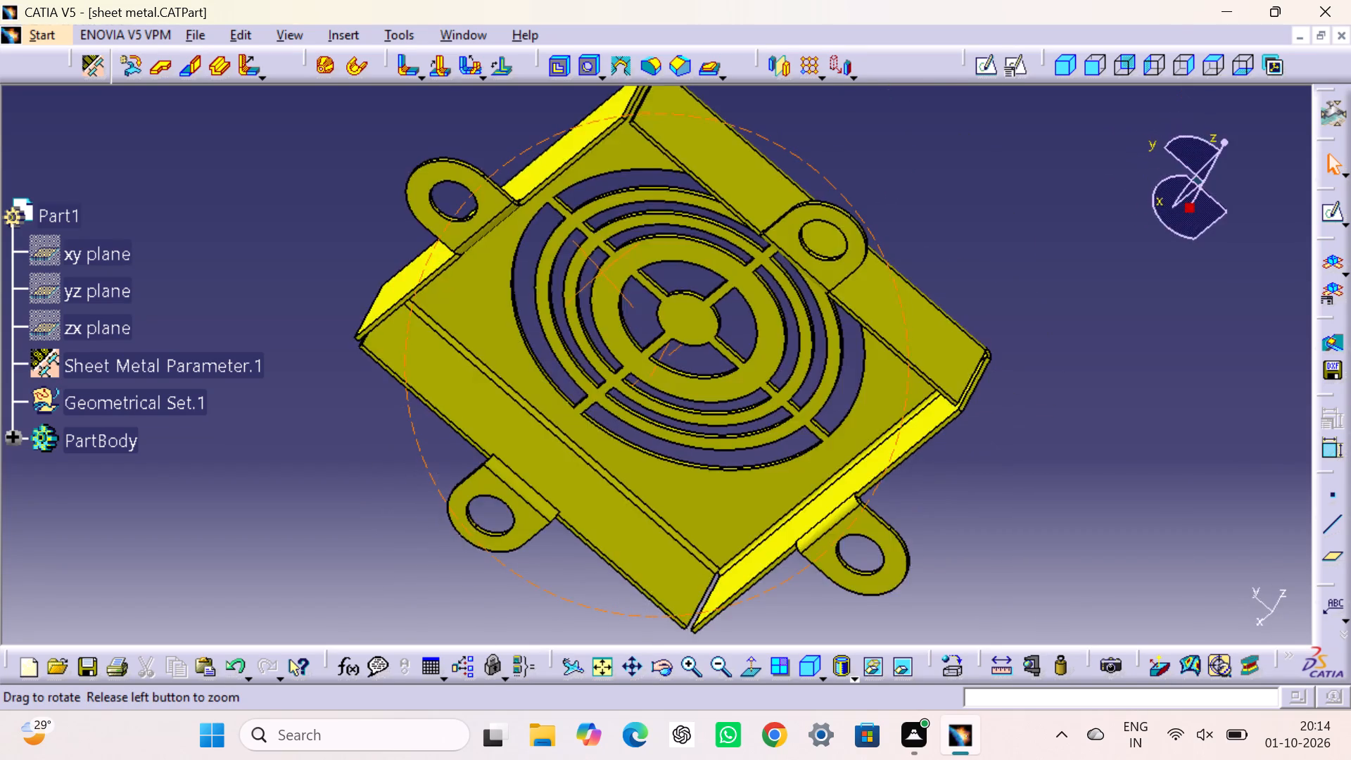
Examine the folded cover from all sides, including the open underside, vented face, side walls, corner gaps and mounting tabs.
middle_drag(605, 274, 529, 411)
right_drag(605, 274, 529, 411)
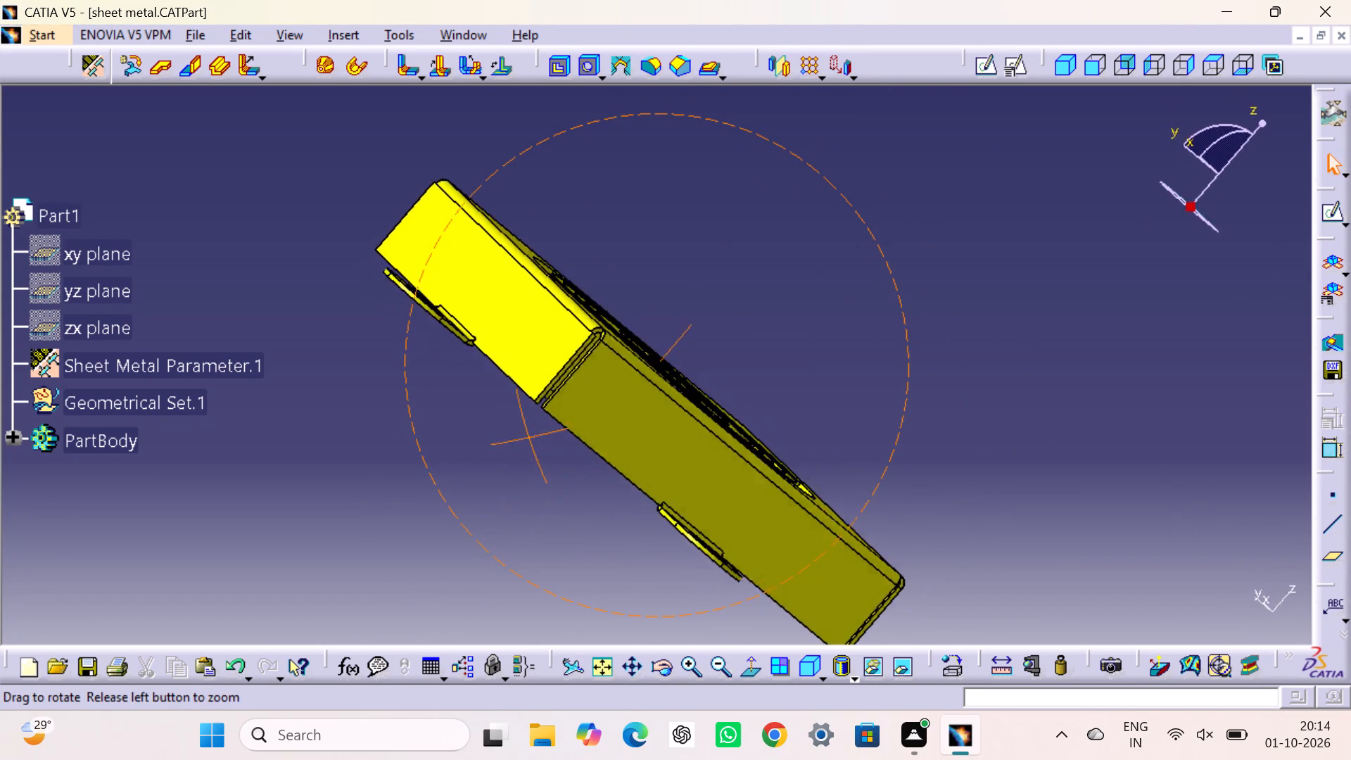
middle_drag(529, 411, 699, 641)
right_drag(529, 411, 699, 641)
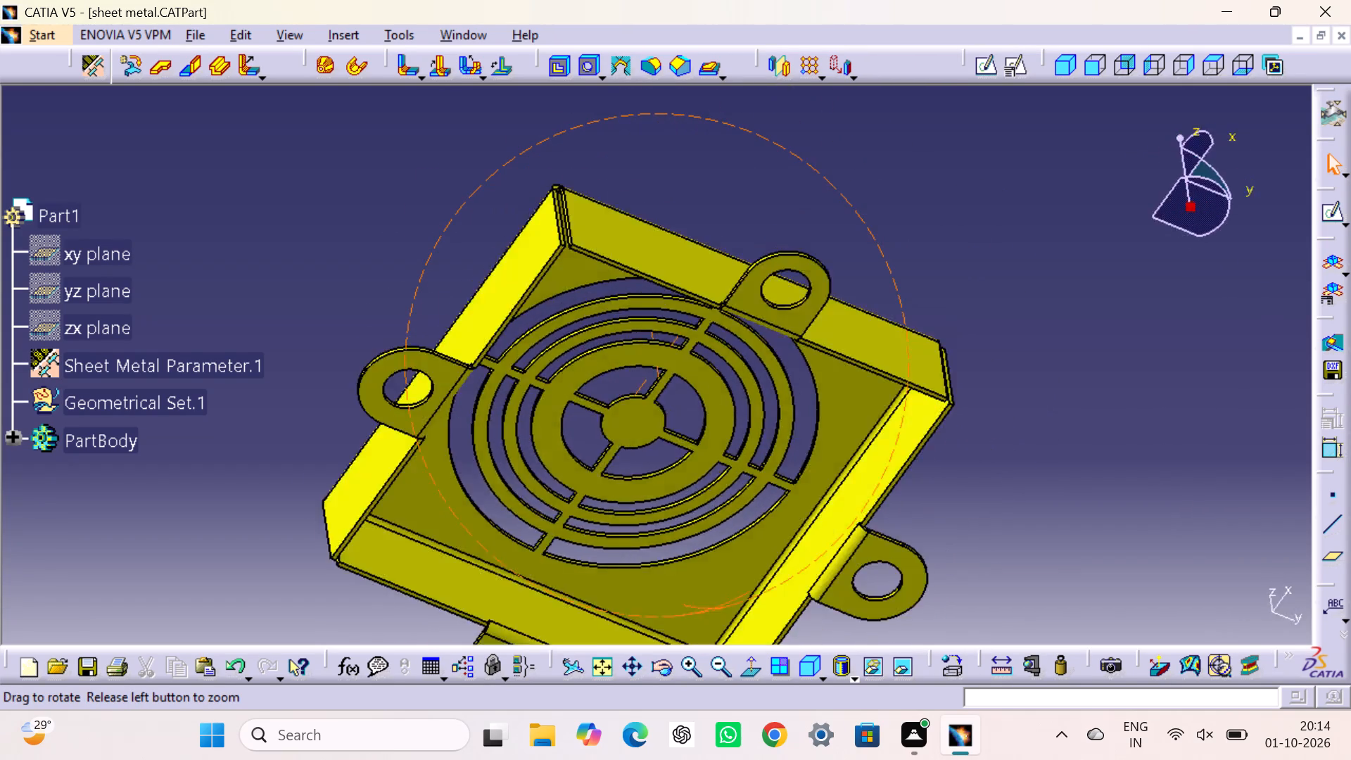
middle_drag(699, 641, 500, 488)
right_drag(699, 641, 500, 488)
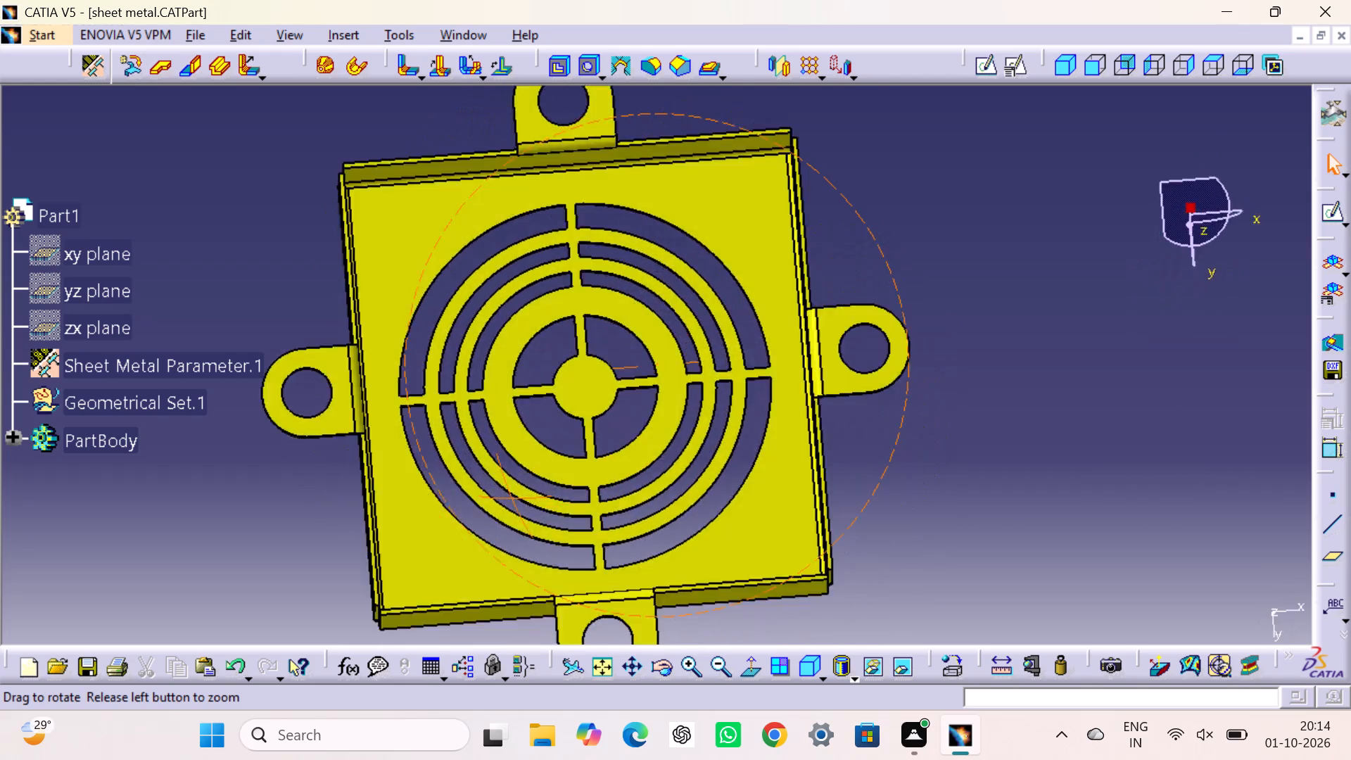
middle_drag(500, 488, 655, 471)
right_drag(500, 488, 655, 471)
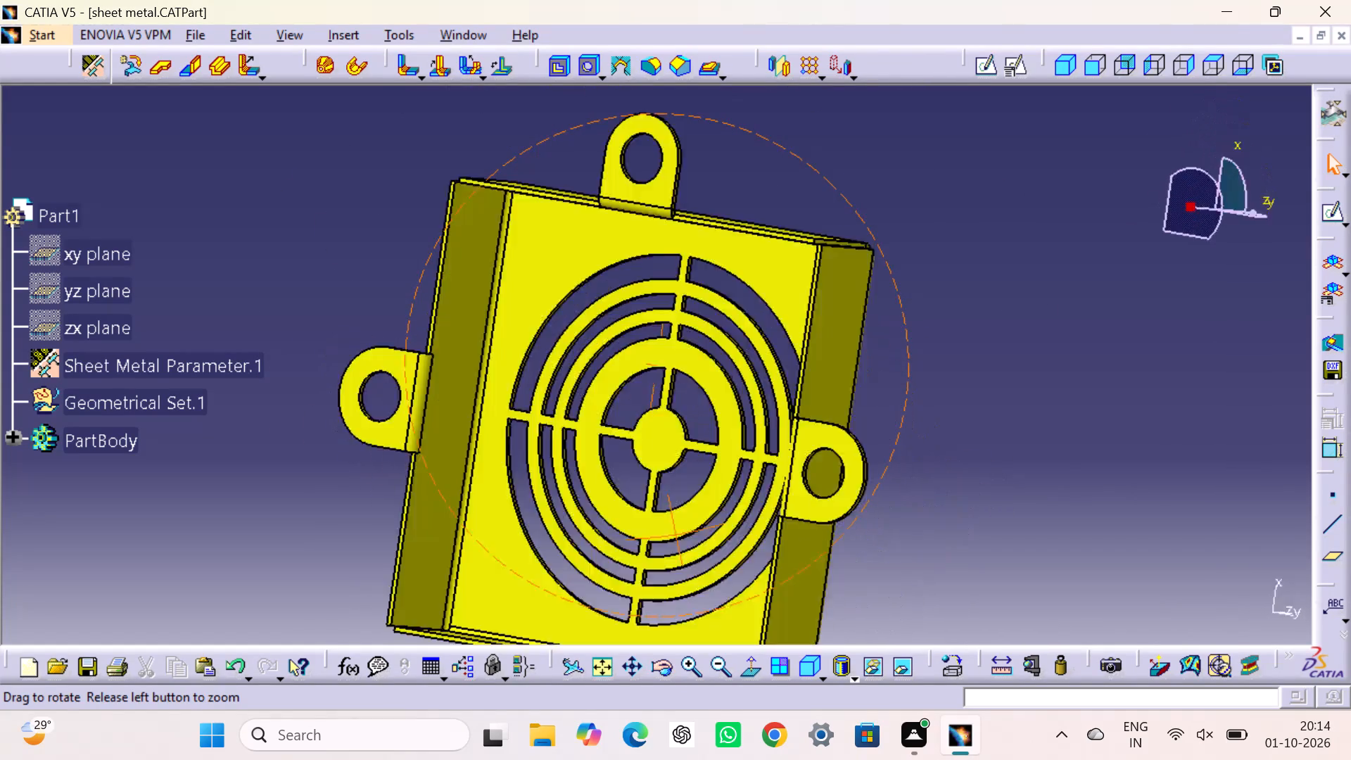
middle_drag(655, 471, 840, 153)
right_drag(655, 471, 840, 153)
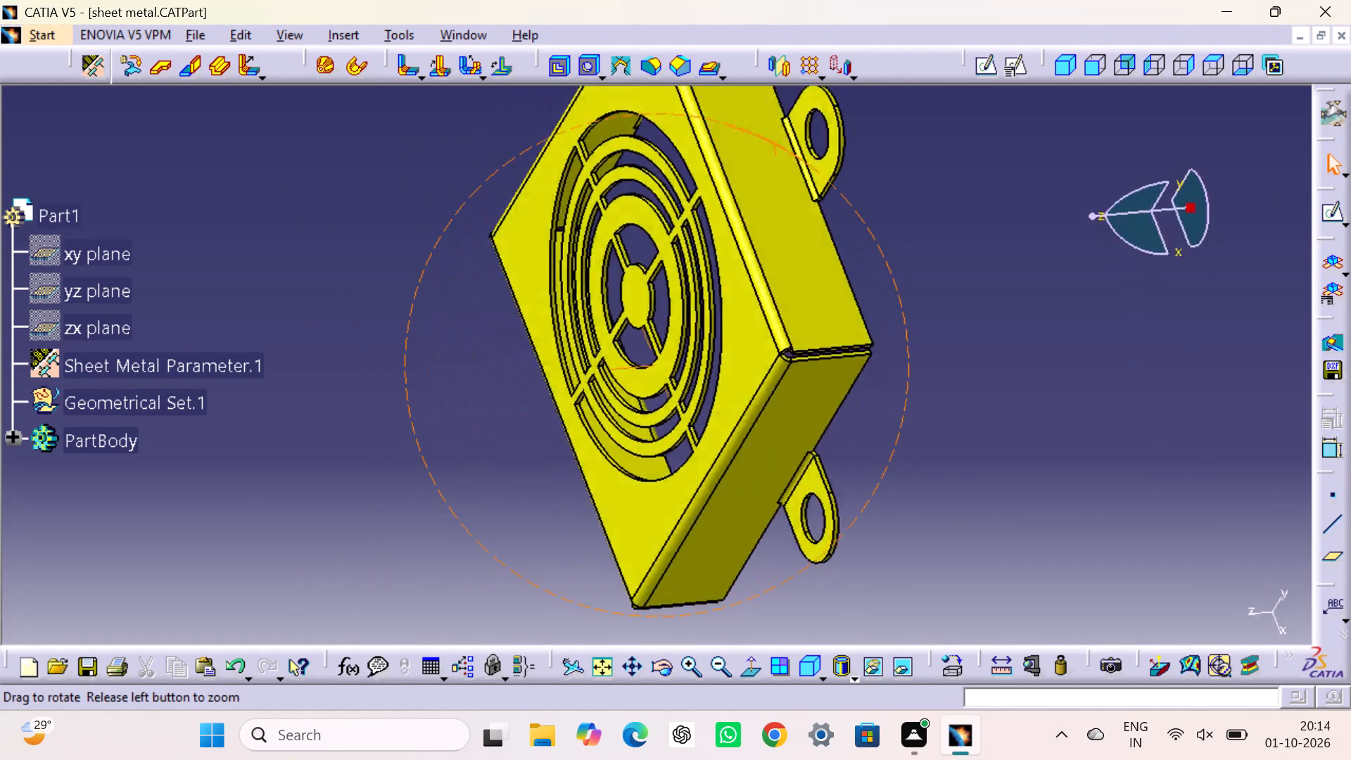
middle_drag(840, 153, 1084, 336)
right_drag(840, 153, 1084, 336)
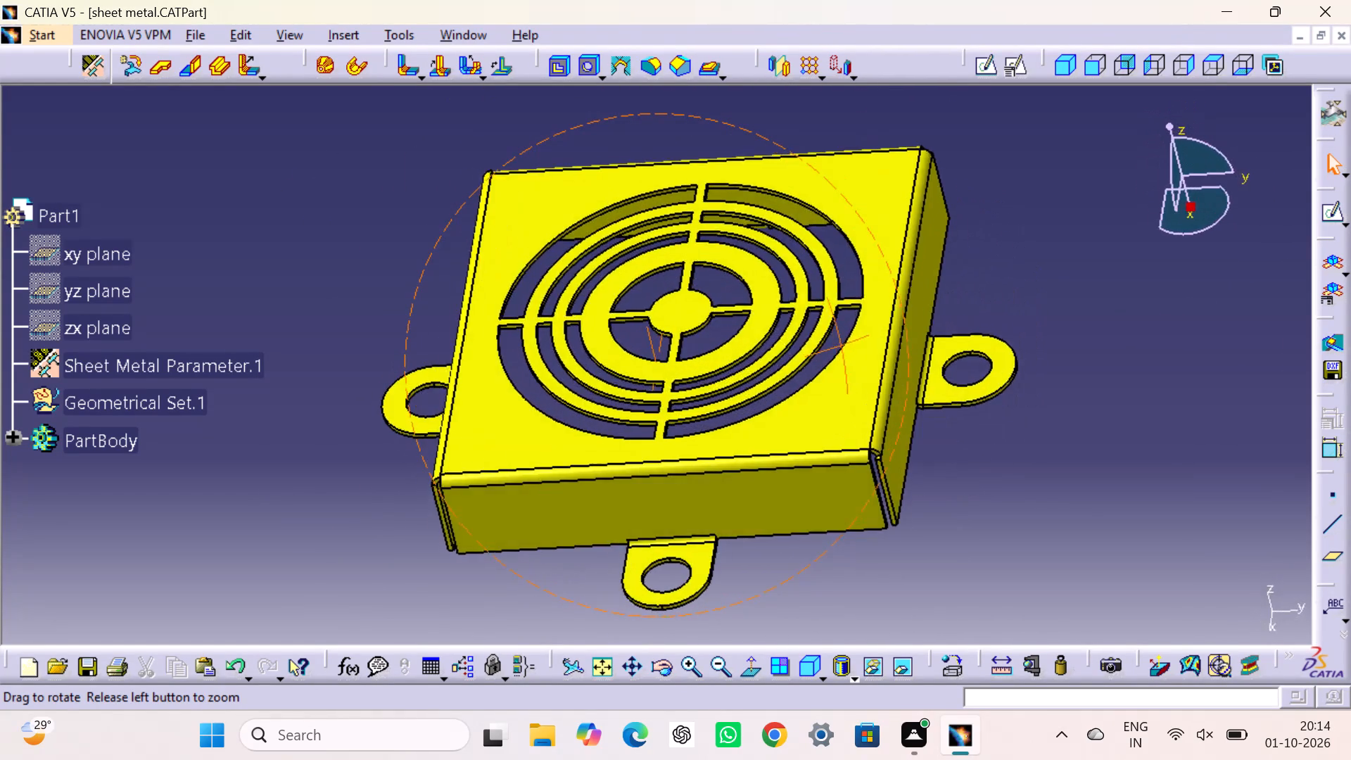
middle_drag(1084, 336, 687, 376)
right_drag(1084, 336, 687, 376)
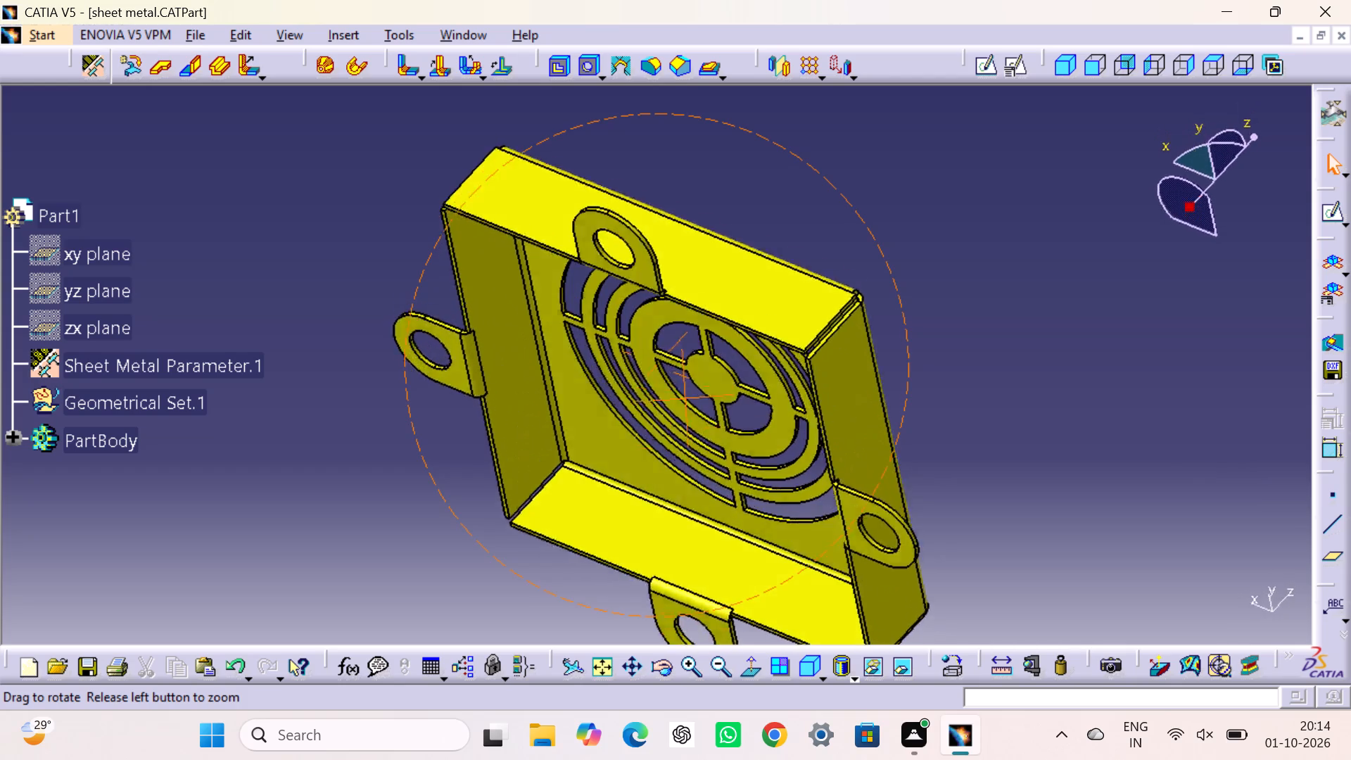
middle_drag(687, 376, 647, 162)
right_drag(687, 376, 647, 162)
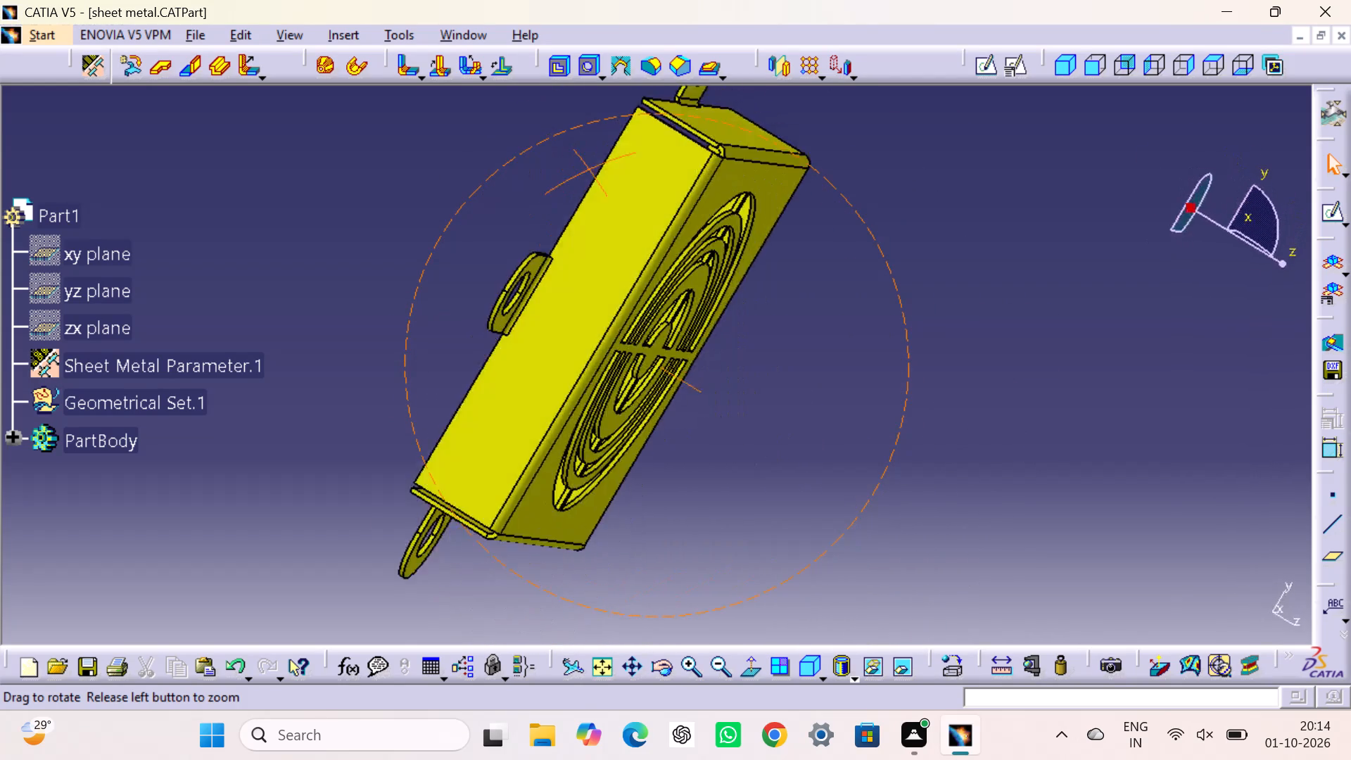
middle_drag(647, 162, 962, 496)
right_drag(647, 162, 962, 496)
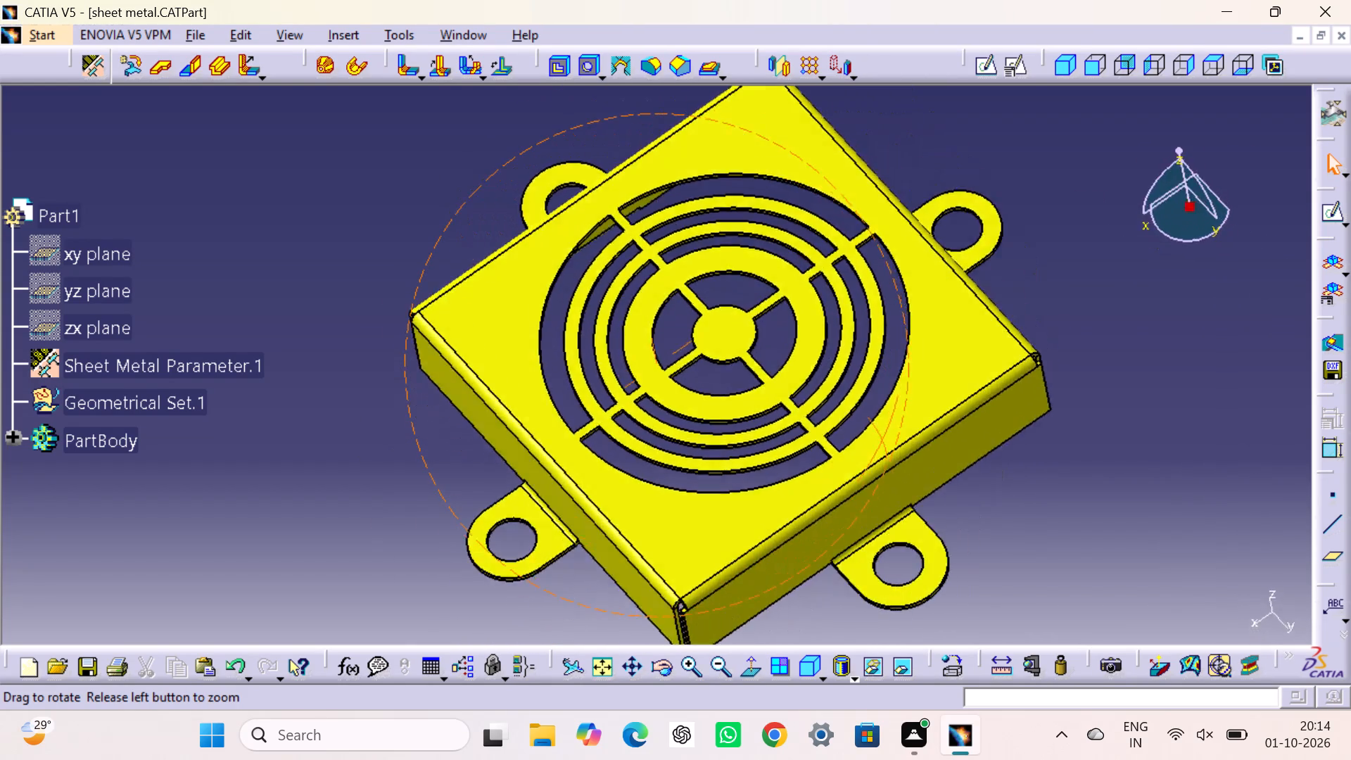
middle_drag(962, 496, 763, 323)
right_drag(962, 496, 763, 323)
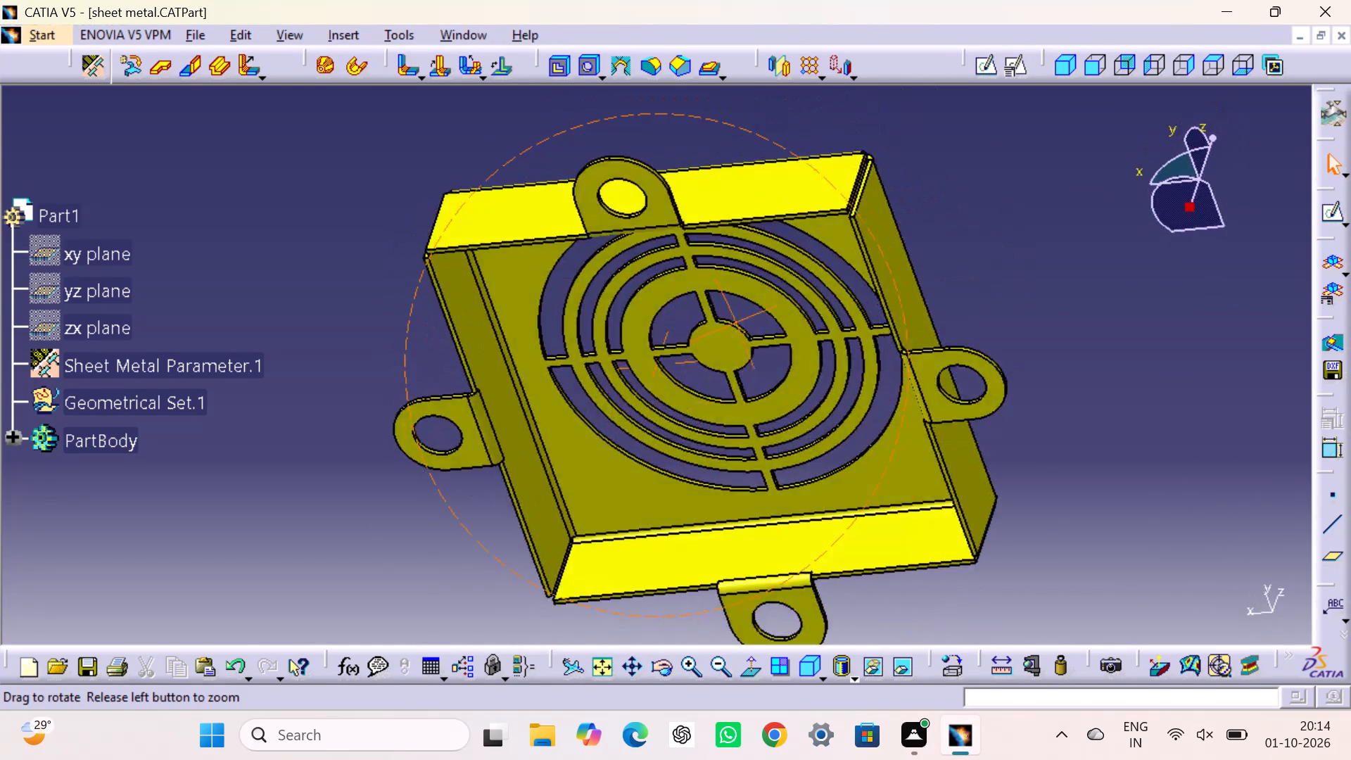
middle_drag(763, 323, 989, 373)
right_drag(763, 323, 989, 373)
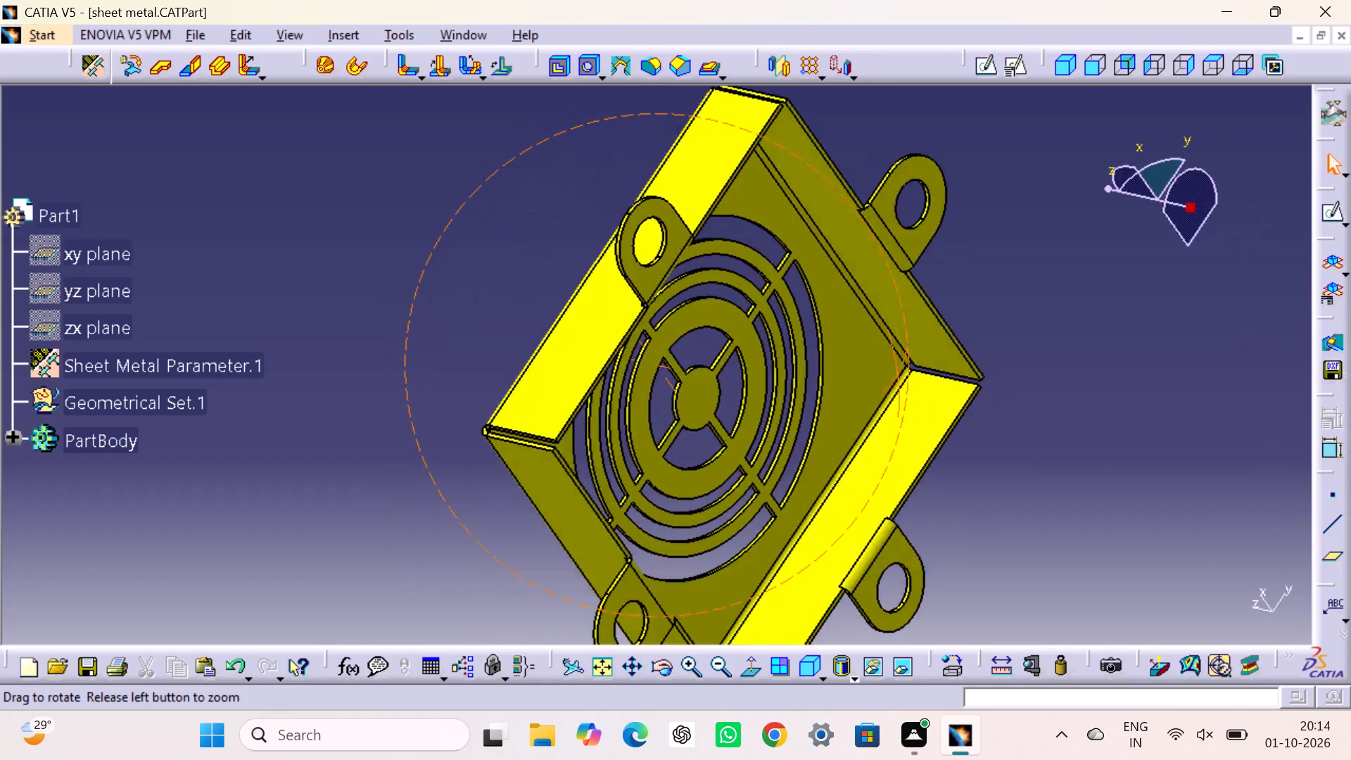
middle_drag(989, 373, 415, 339)
right_drag(989, 373, 415, 339)
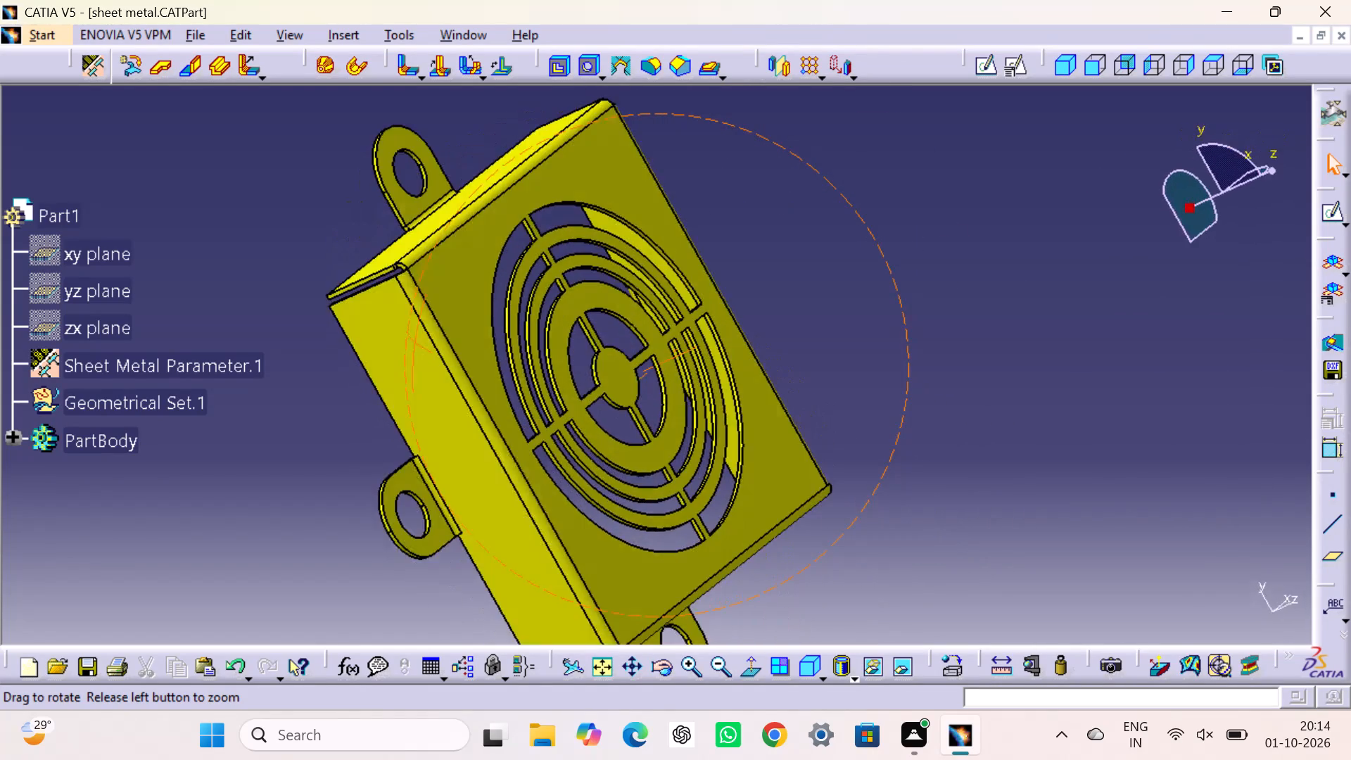
middle_drag(415, 339, 586, 148)
right_drag(415, 339, 586, 148)
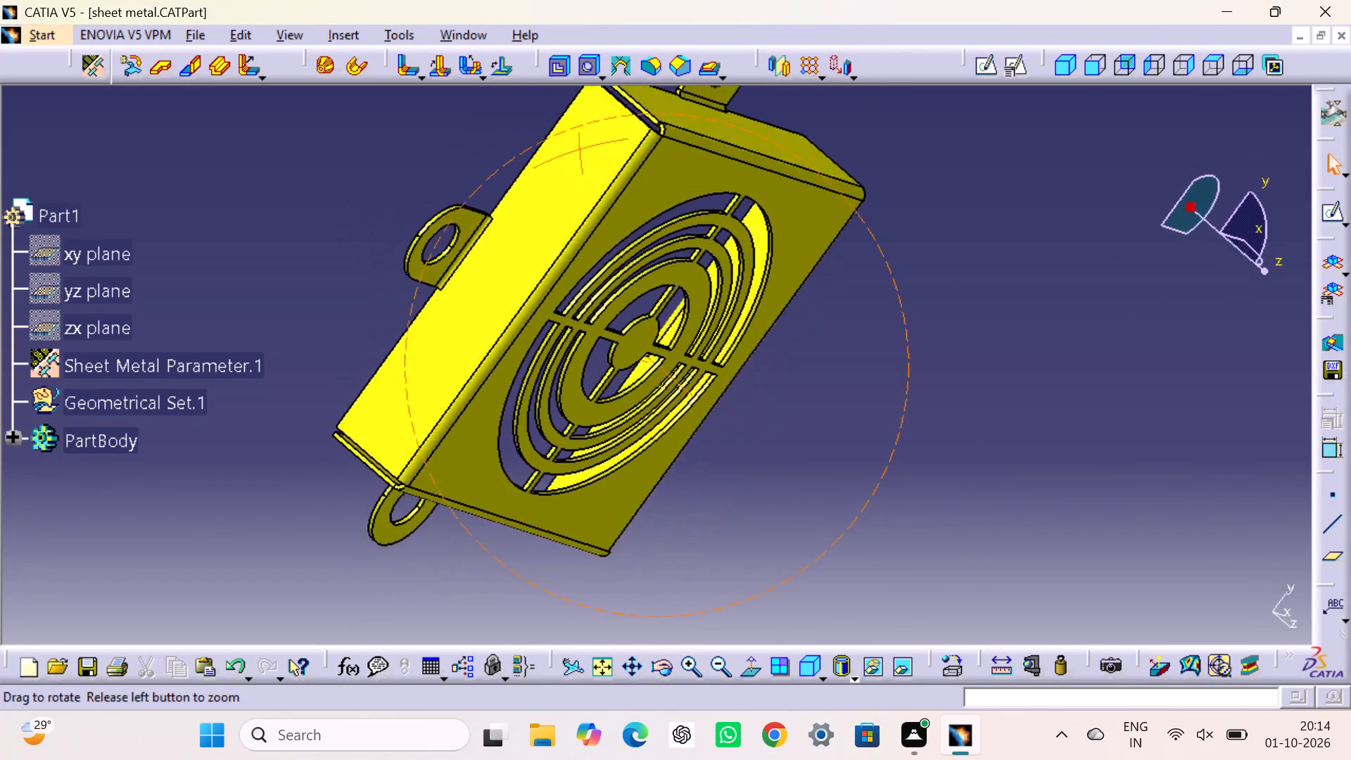
middle_drag(586, 148, 963, 193)
right_drag(586, 148, 963, 193)
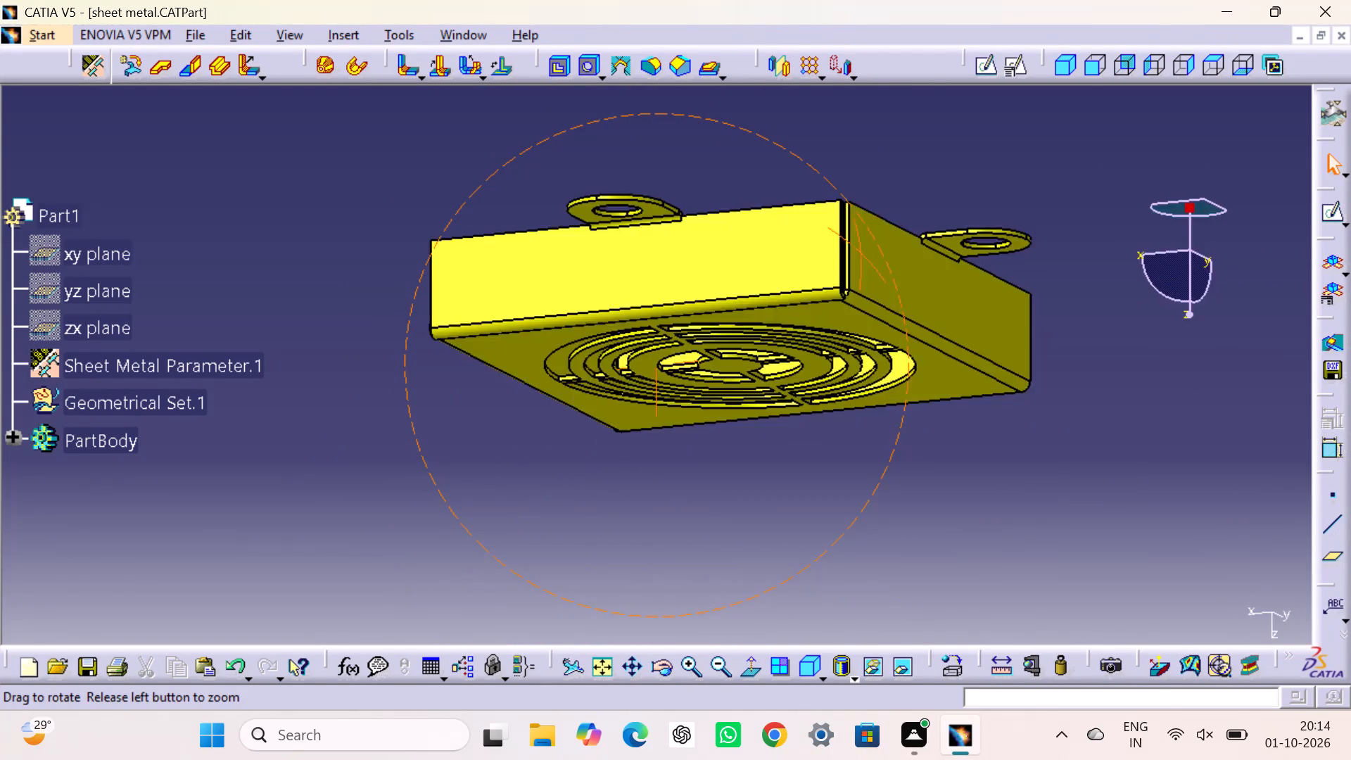
middle_drag(963, 193, 657, 443)
right_drag(963, 193, 657, 443)
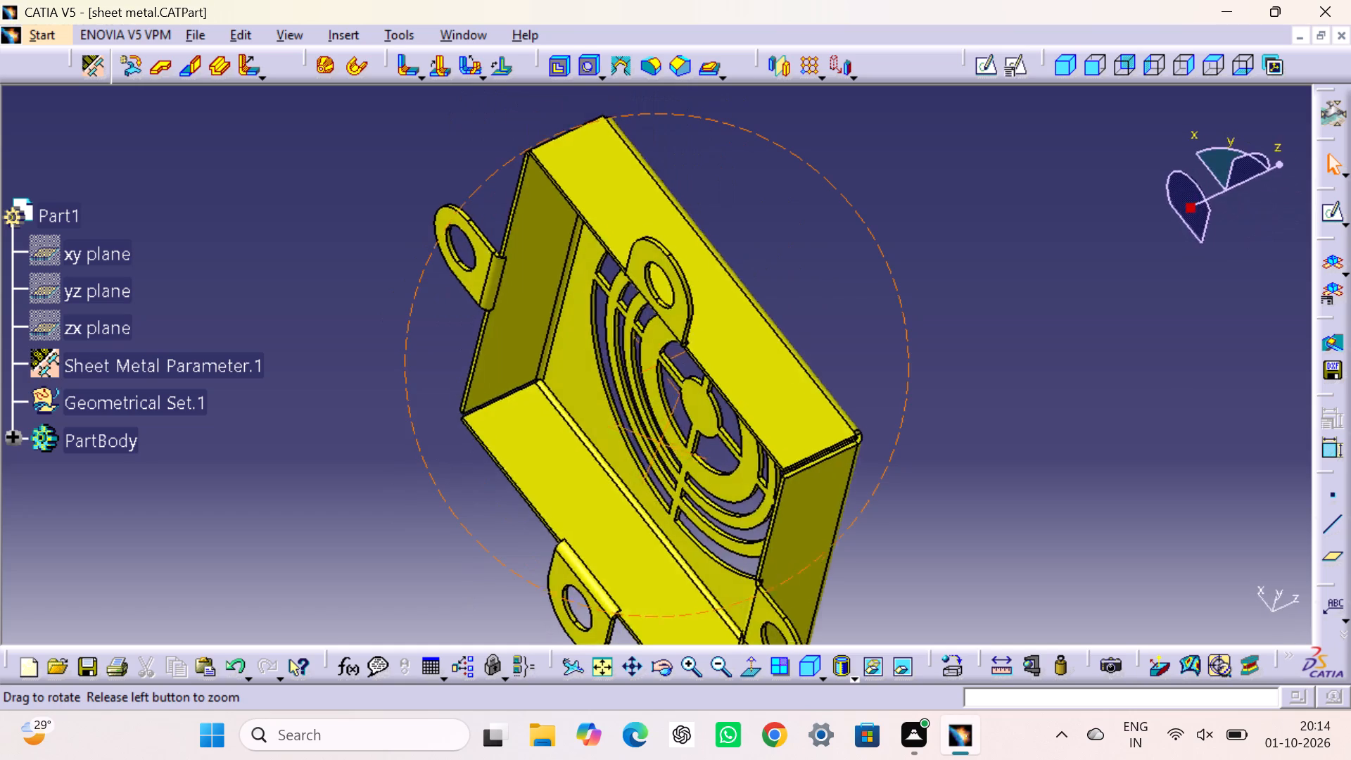
middle_drag(657, 443, 1200, 581)
right_drag(657, 443, 1200, 581)
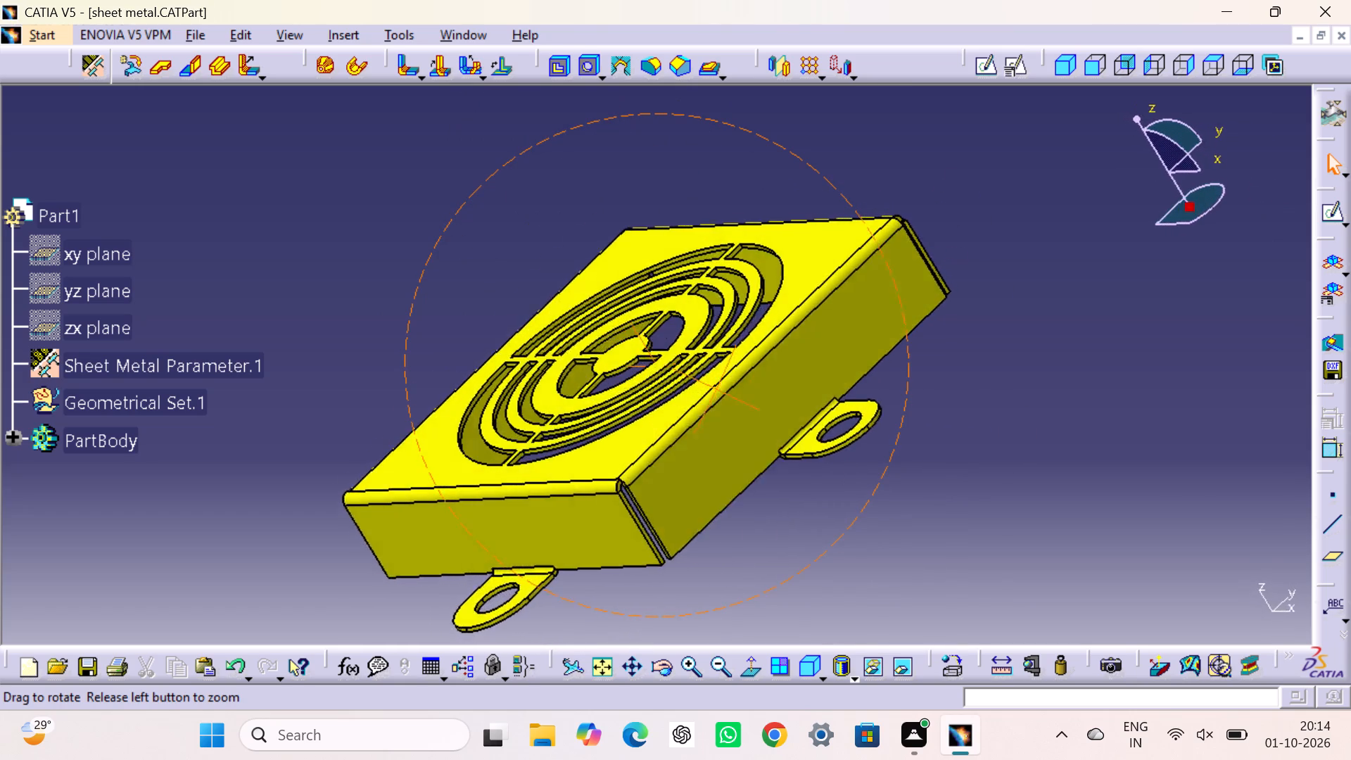
middle_drag(1200, 581, 1348, 481)
right_drag(1200, 581, 1348, 481)
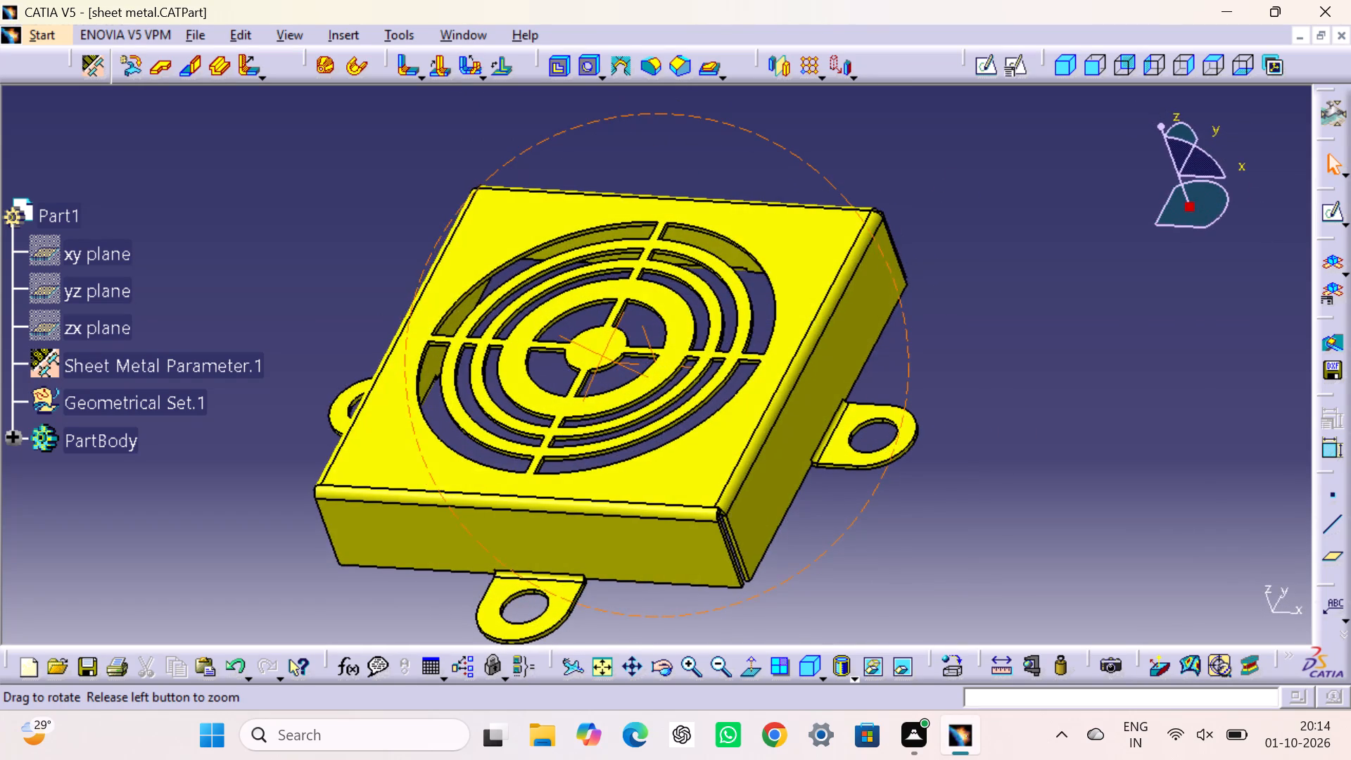
middle_drag(1348, 481, 1344, 481)
right_drag(1348, 481, 1340, 478)
middle_drag(1017, 433, 1049, 442)
right_drag(1017, 433, 1049, 442)
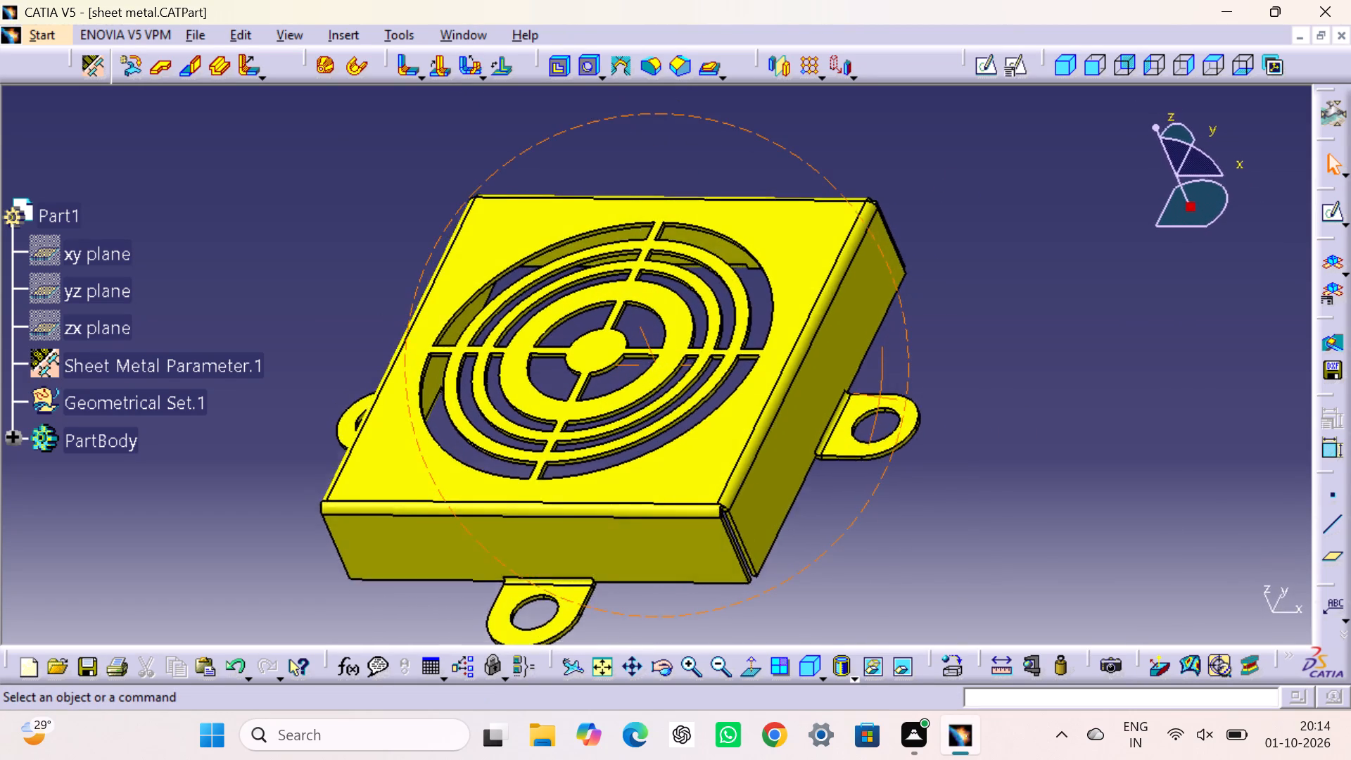
middle_drag(1049, 442, 945, 360)
right_drag(1049, 442, 945, 360)
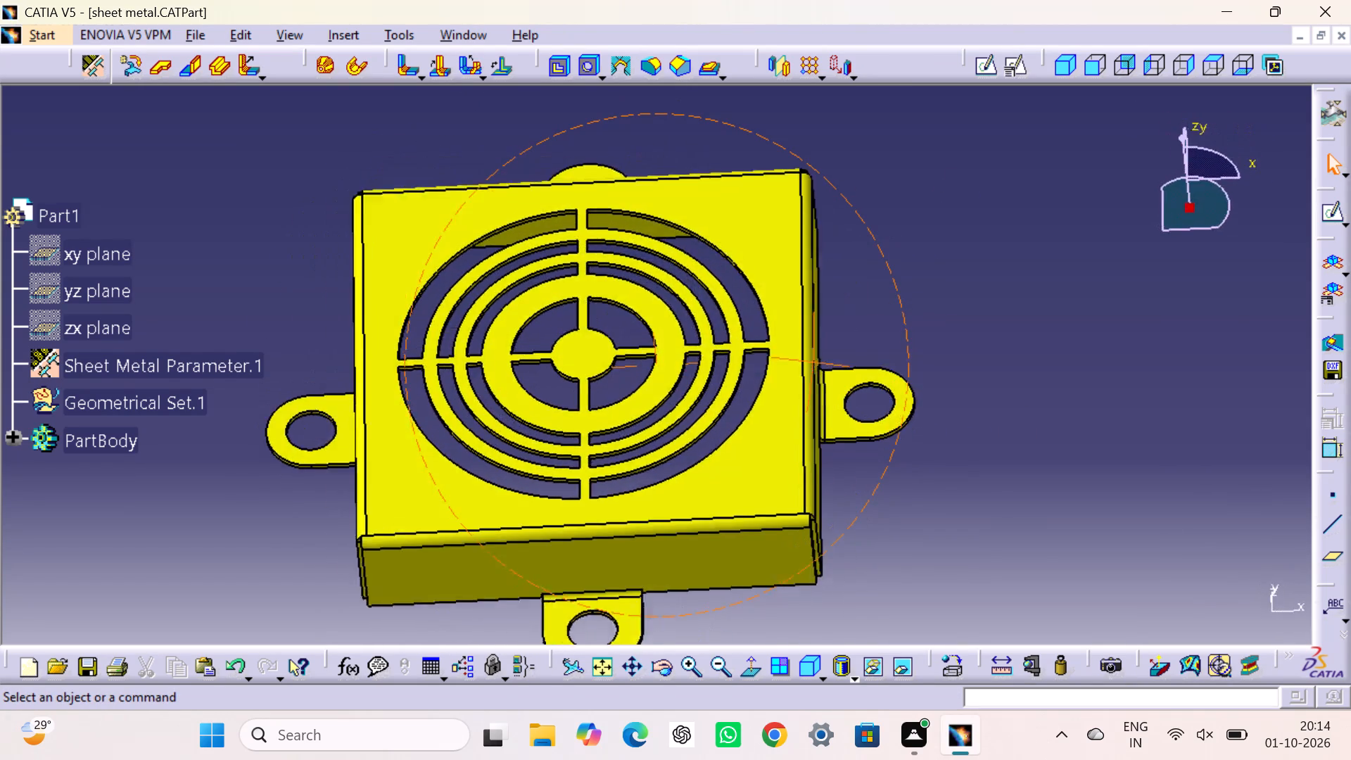
middle_drag(945, 360, 892, 308)
right_drag(945, 360, 892, 308)
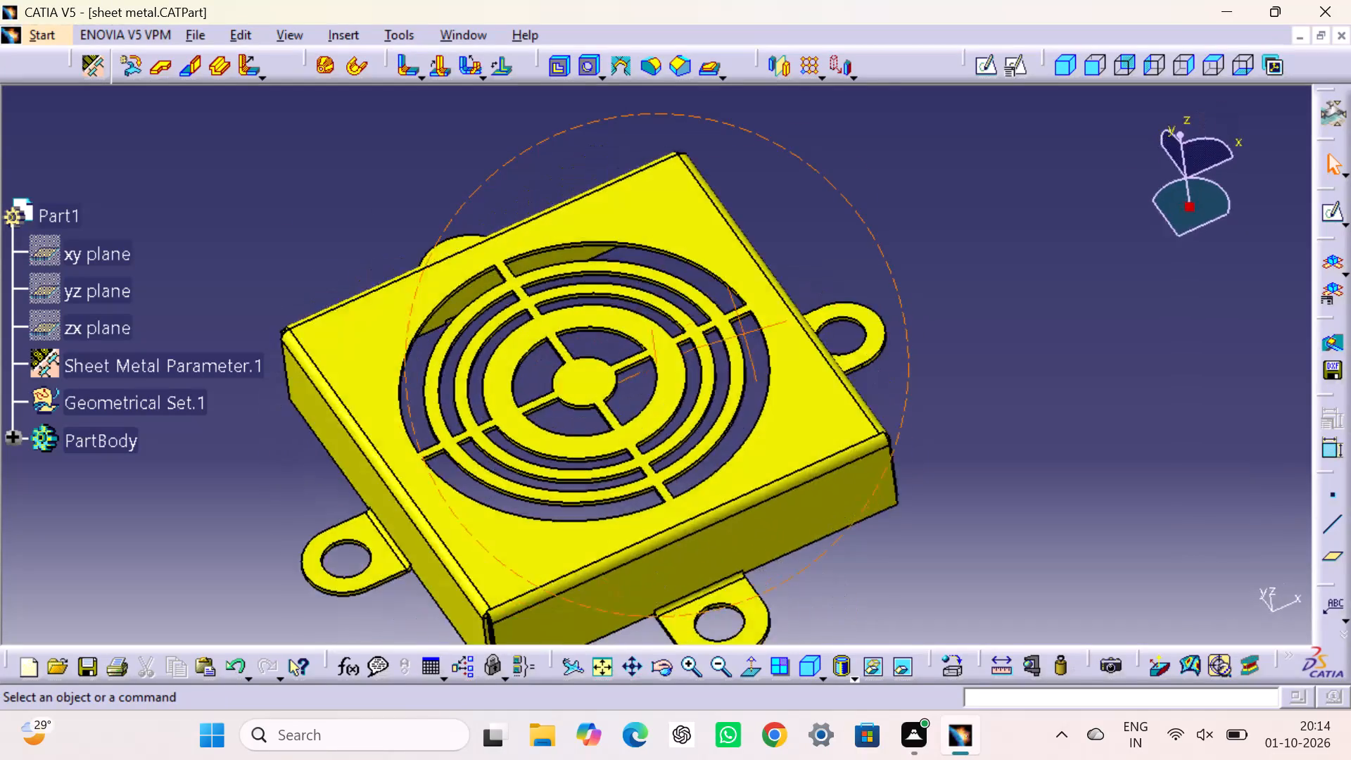
middle_drag(892, 308, 949, 293)
right_drag(892, 308, 951, 293)
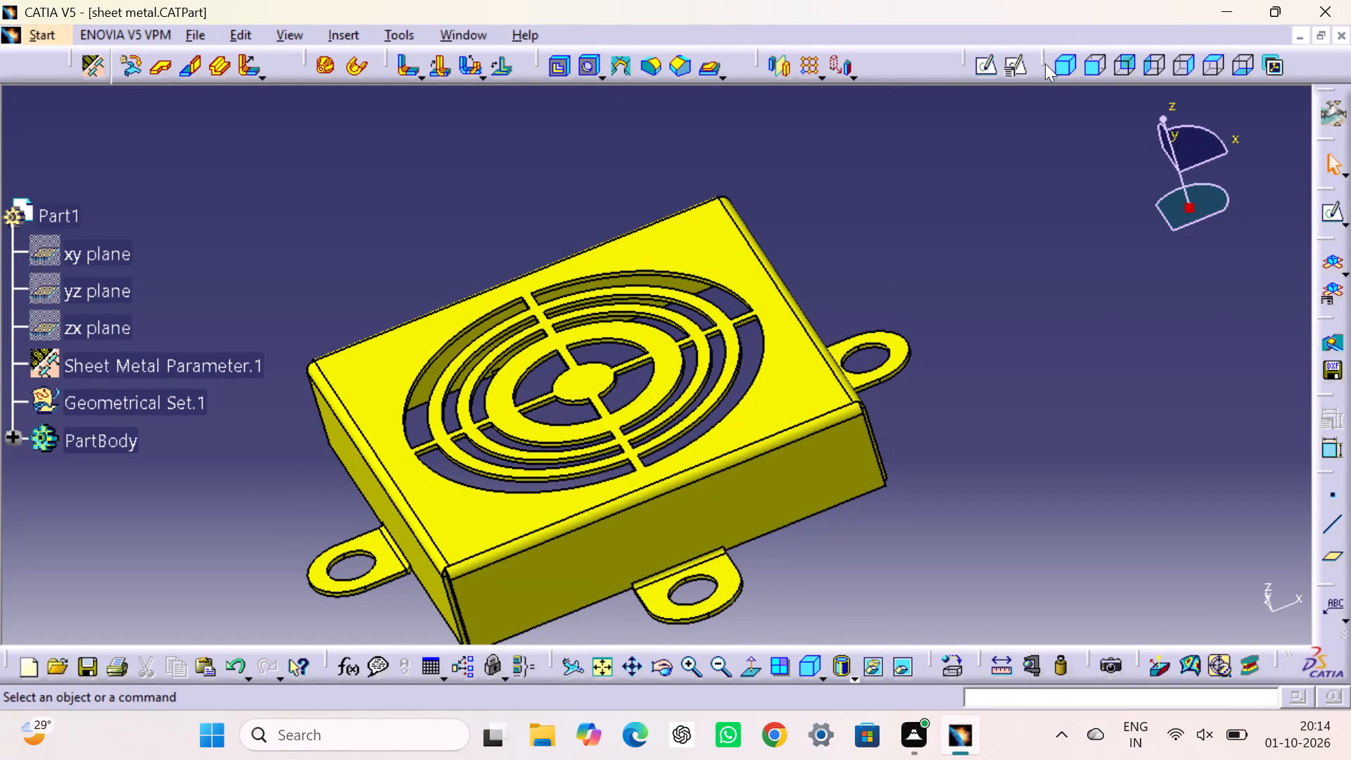
View the folded cover in isometric orientation and examine its vented face, side walls and mounting tabs.
click(1058, 59)
click(1068, 331)
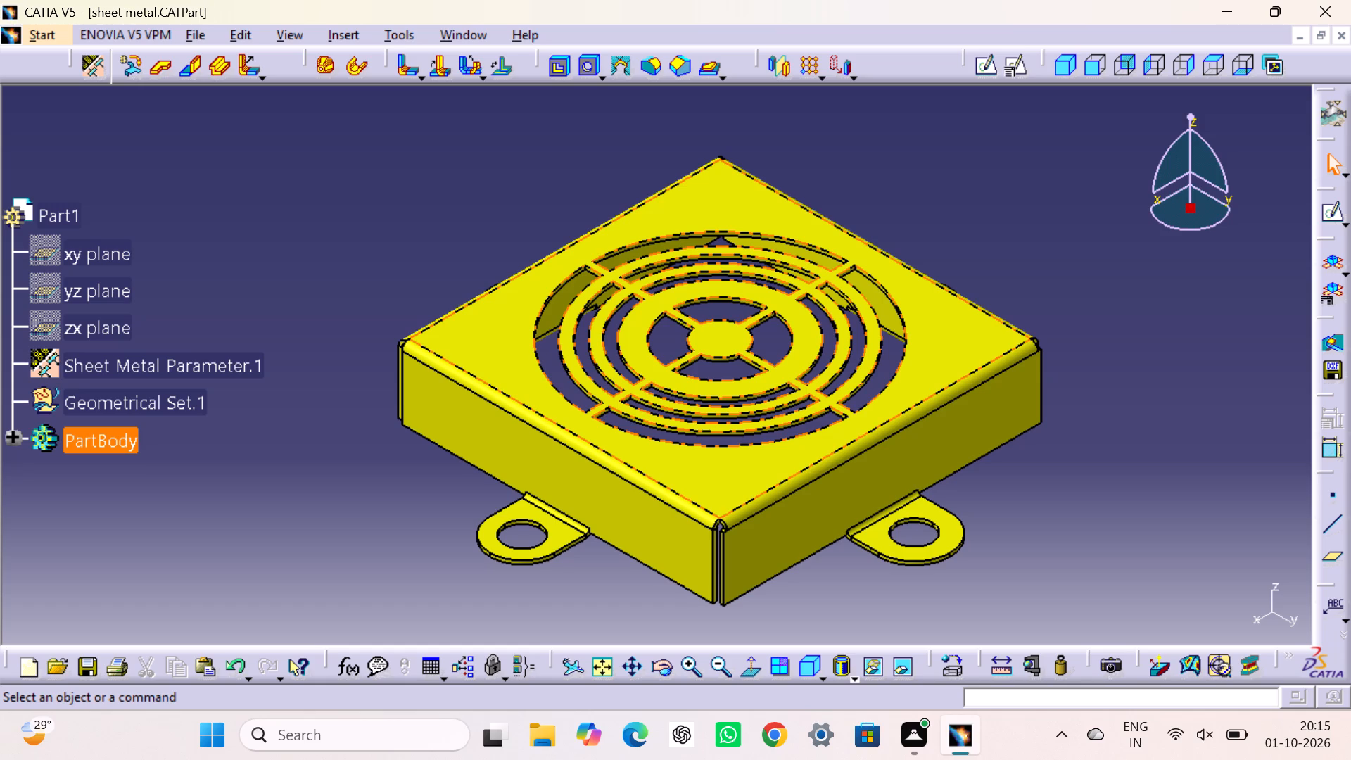
click(1179, 370)
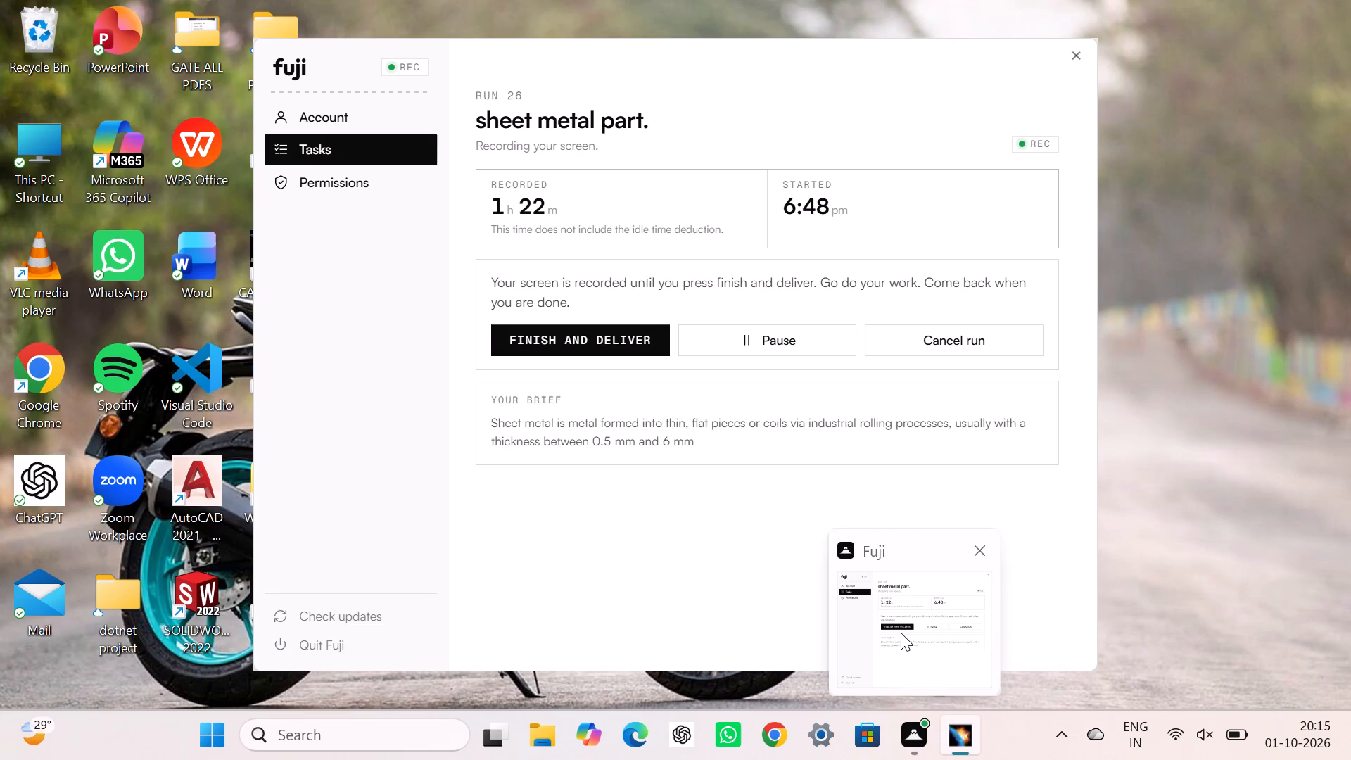
double_click(1155, 281)
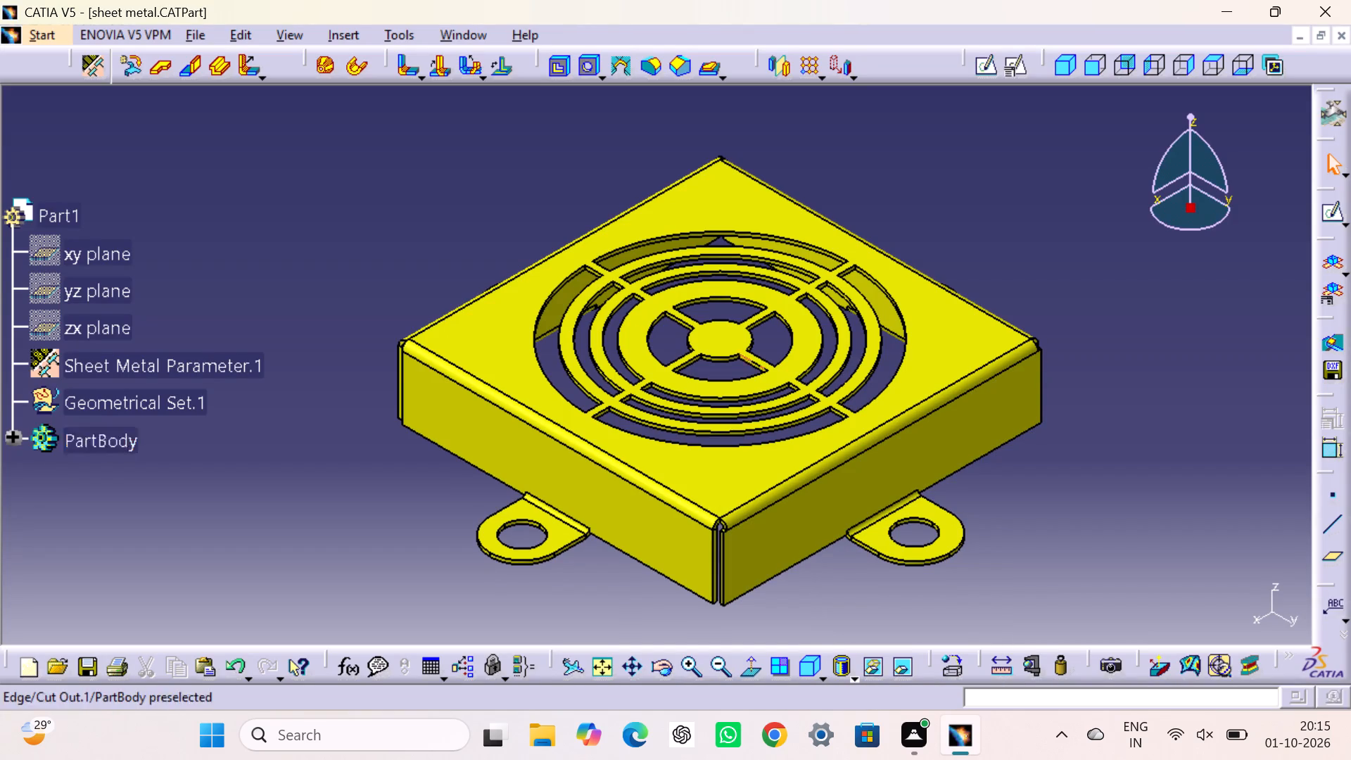
middle_drag(427, 254, 619, 309)
right_drag(428, 254, 619, 309)
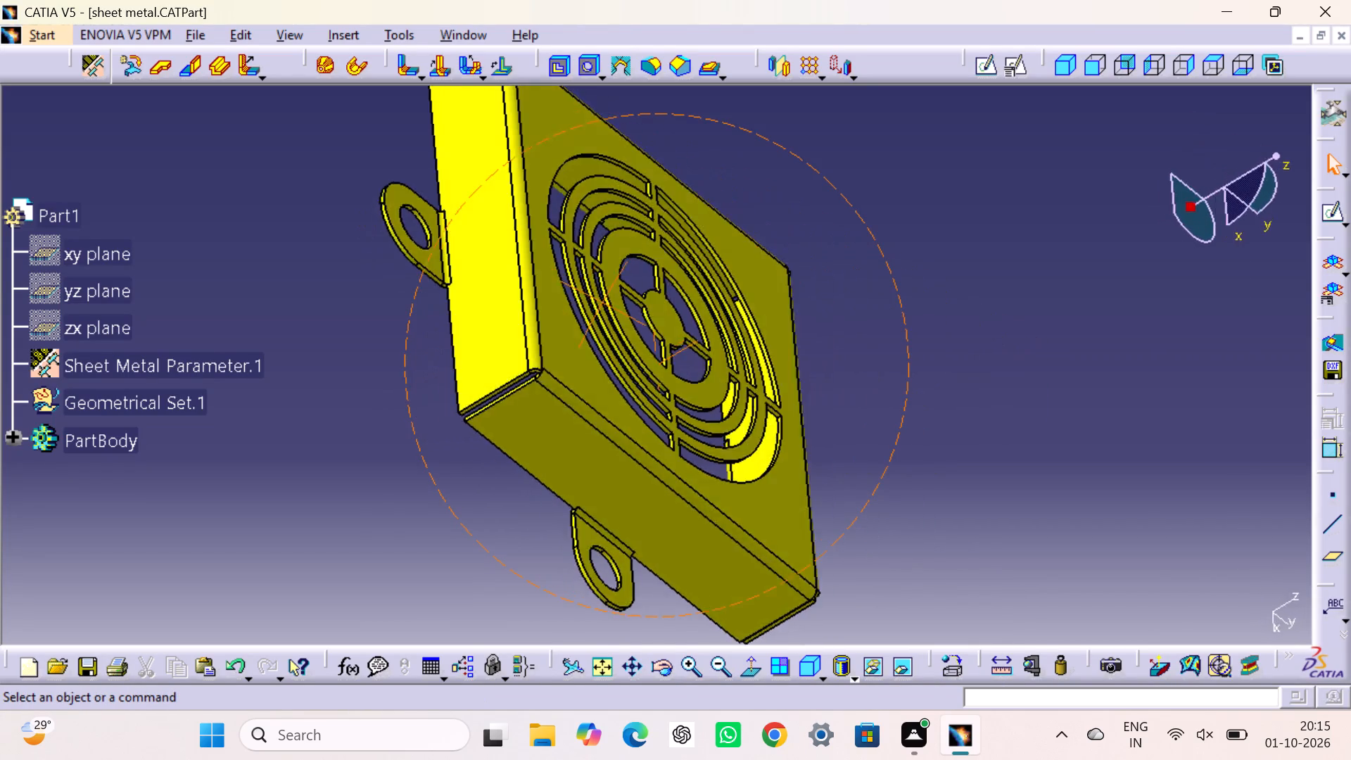
middle_drag(619, 309, 393, 201)
right_drag(619, 309, 393, 201)
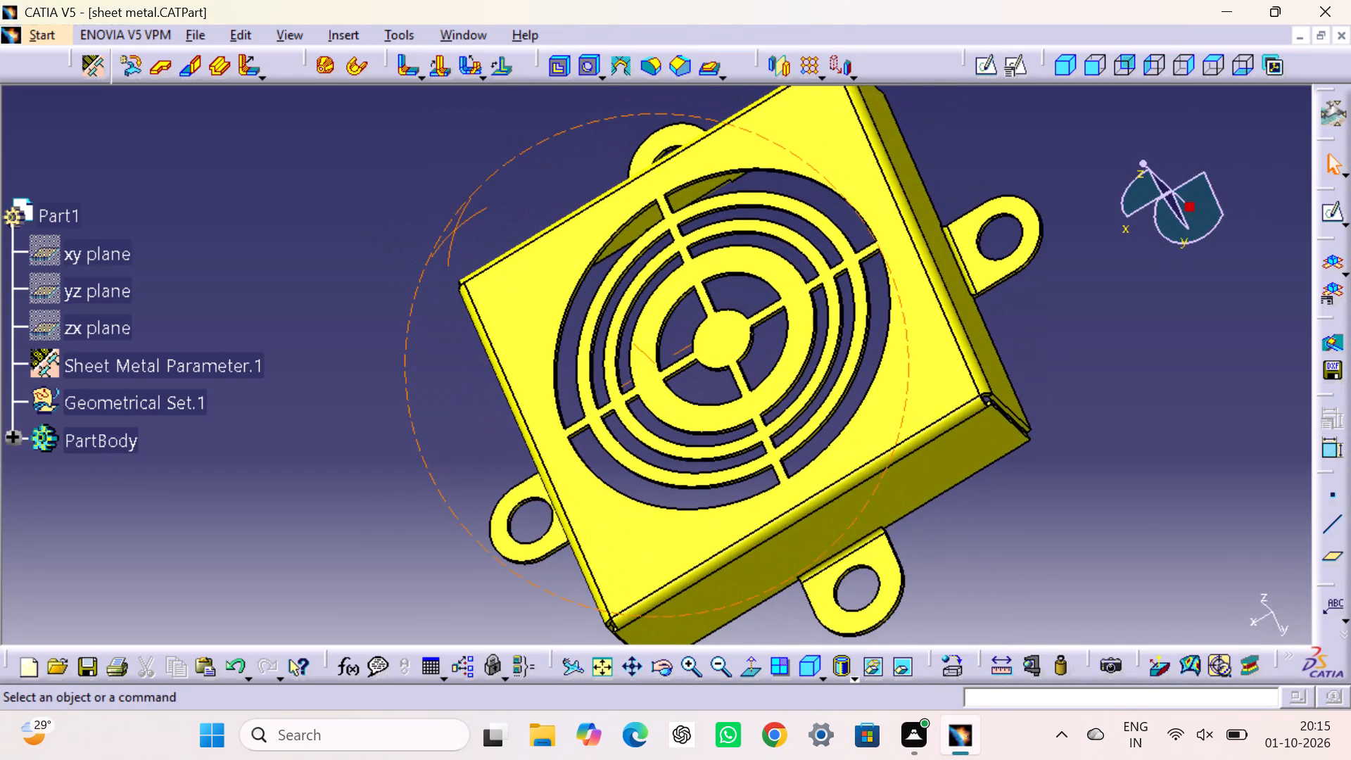
middle_drag(393, 201, 619, 283)
right_drag(393, 201, 619, 283)
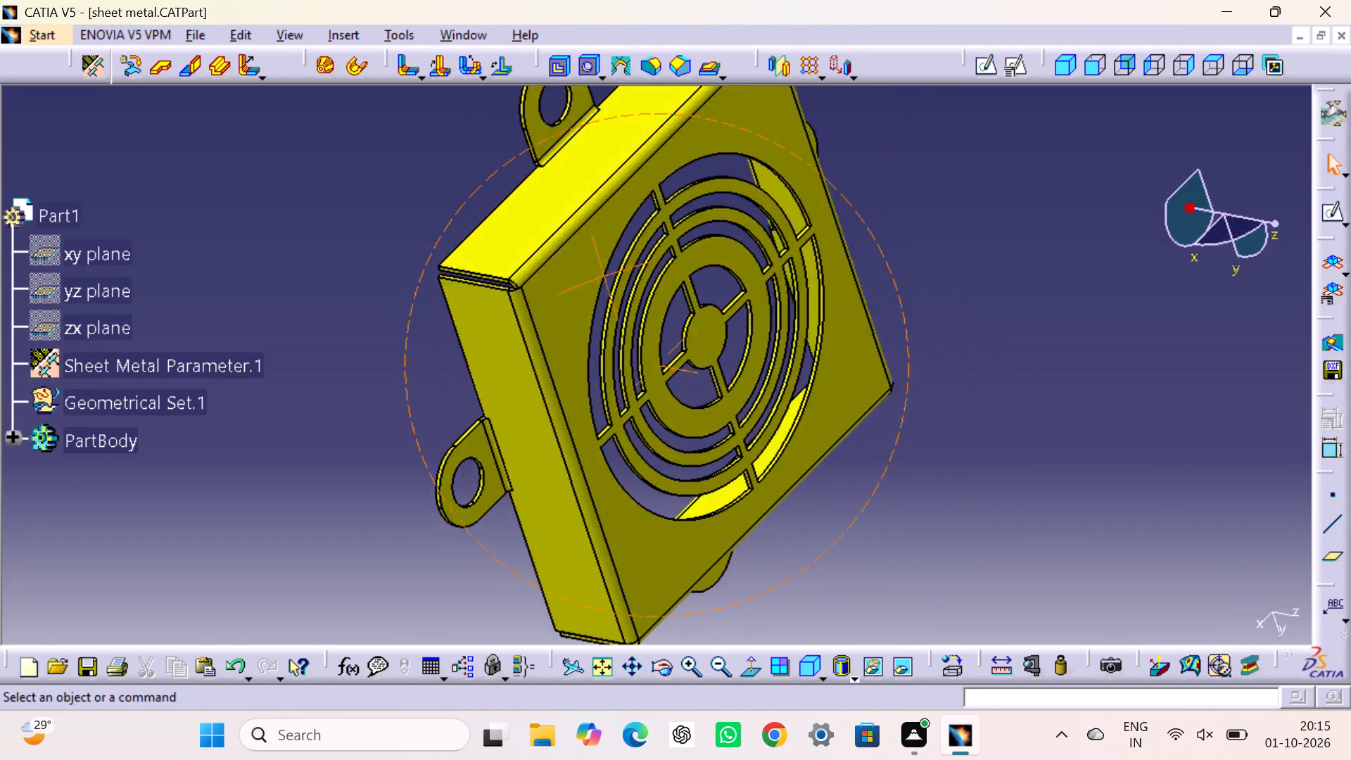
middle_drag(619, 283, 438, 238)
right_drag(619, 283, 438, 238)
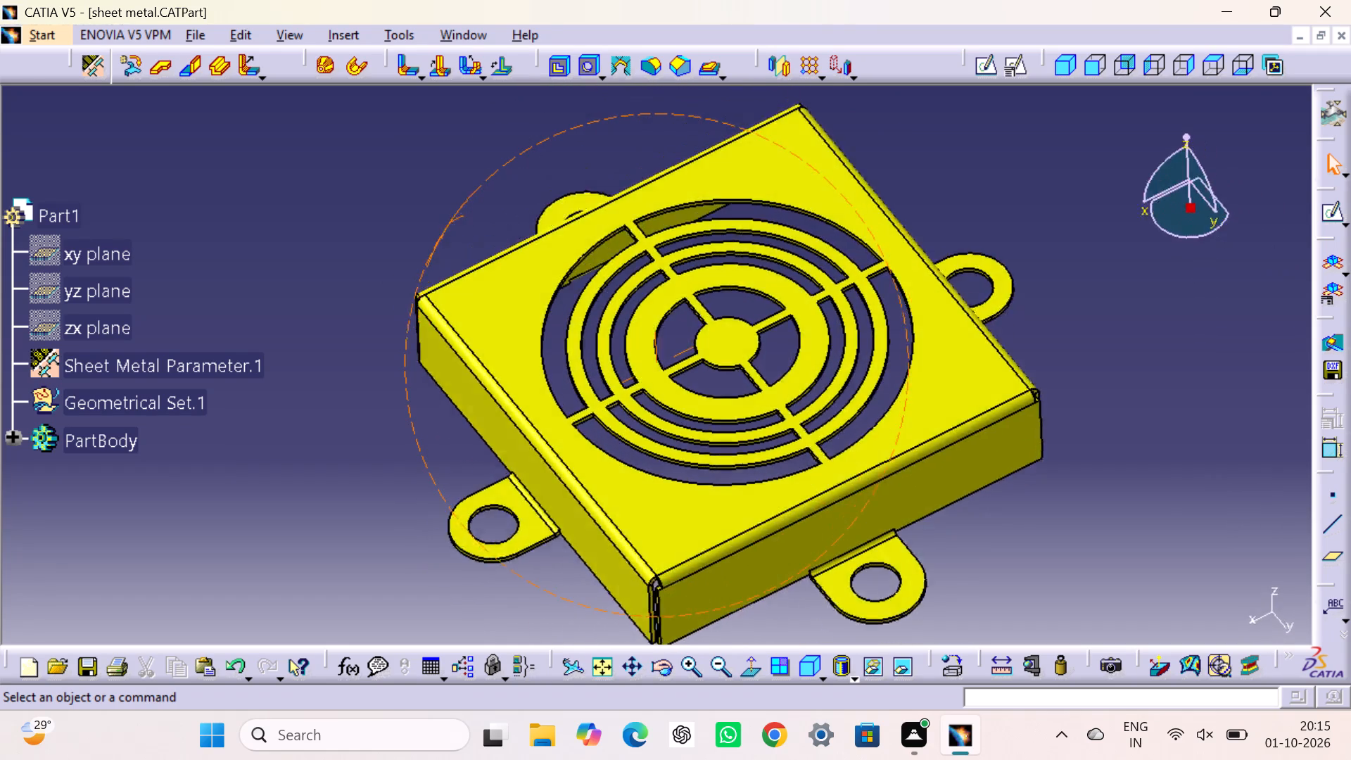
right_drag(438, 238, 440, 283)
middle_drag(438, 238, 440, 283)
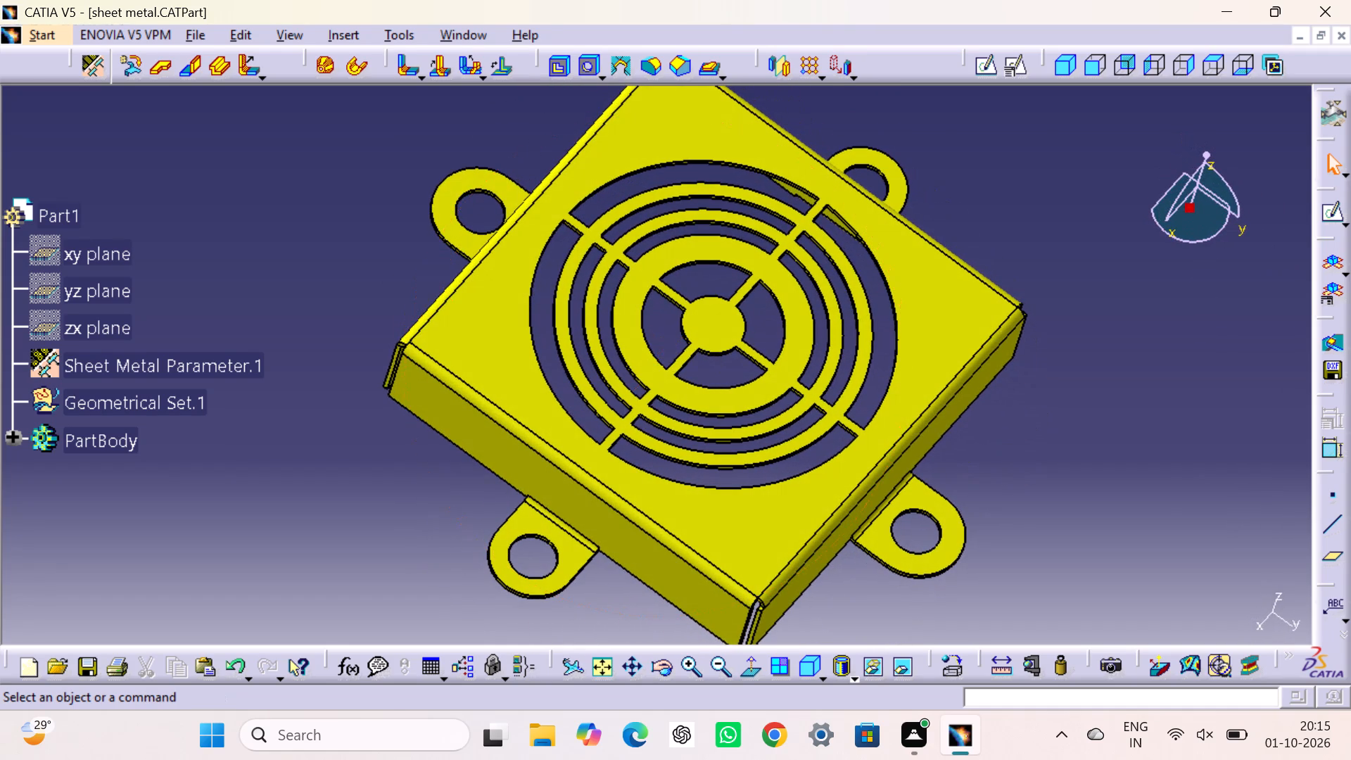
Start recording a macro with CATScript as its language.
click(1062, 308)
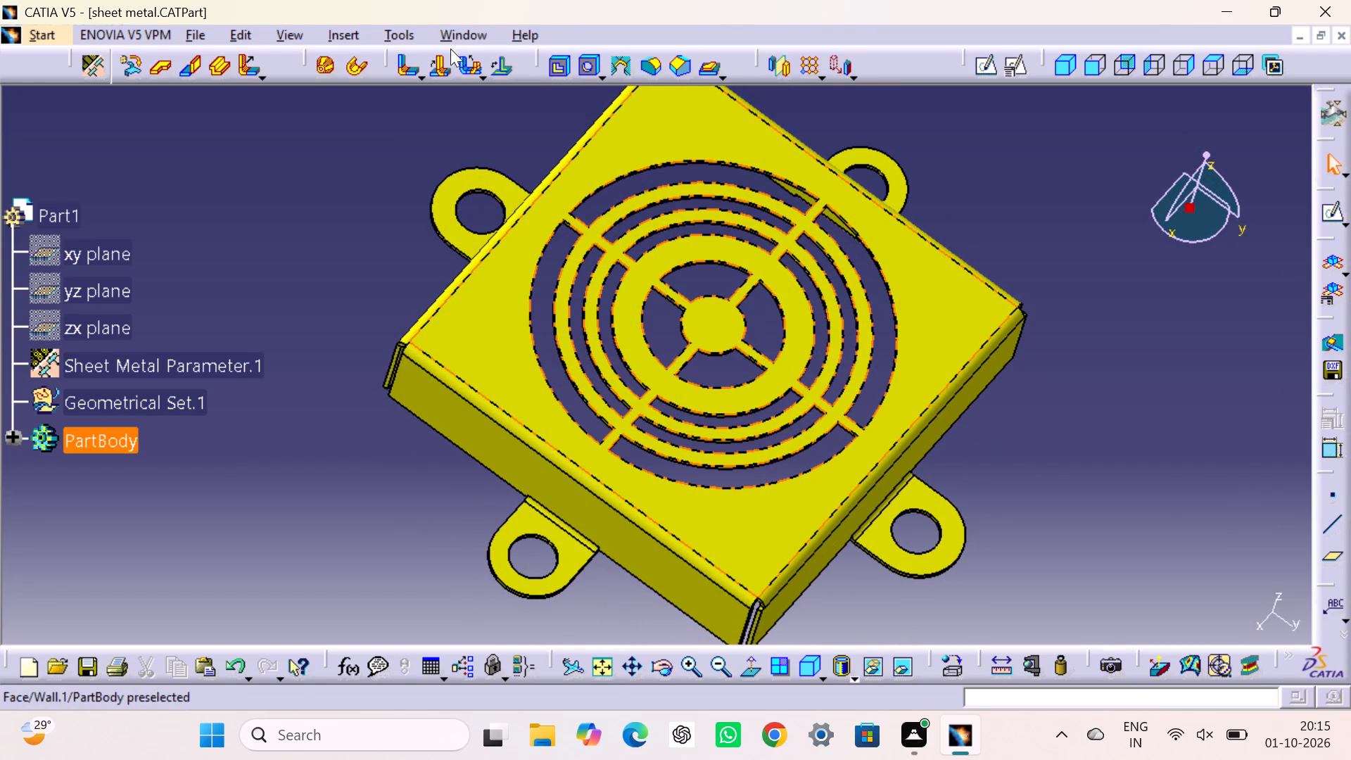
click(412, 32)
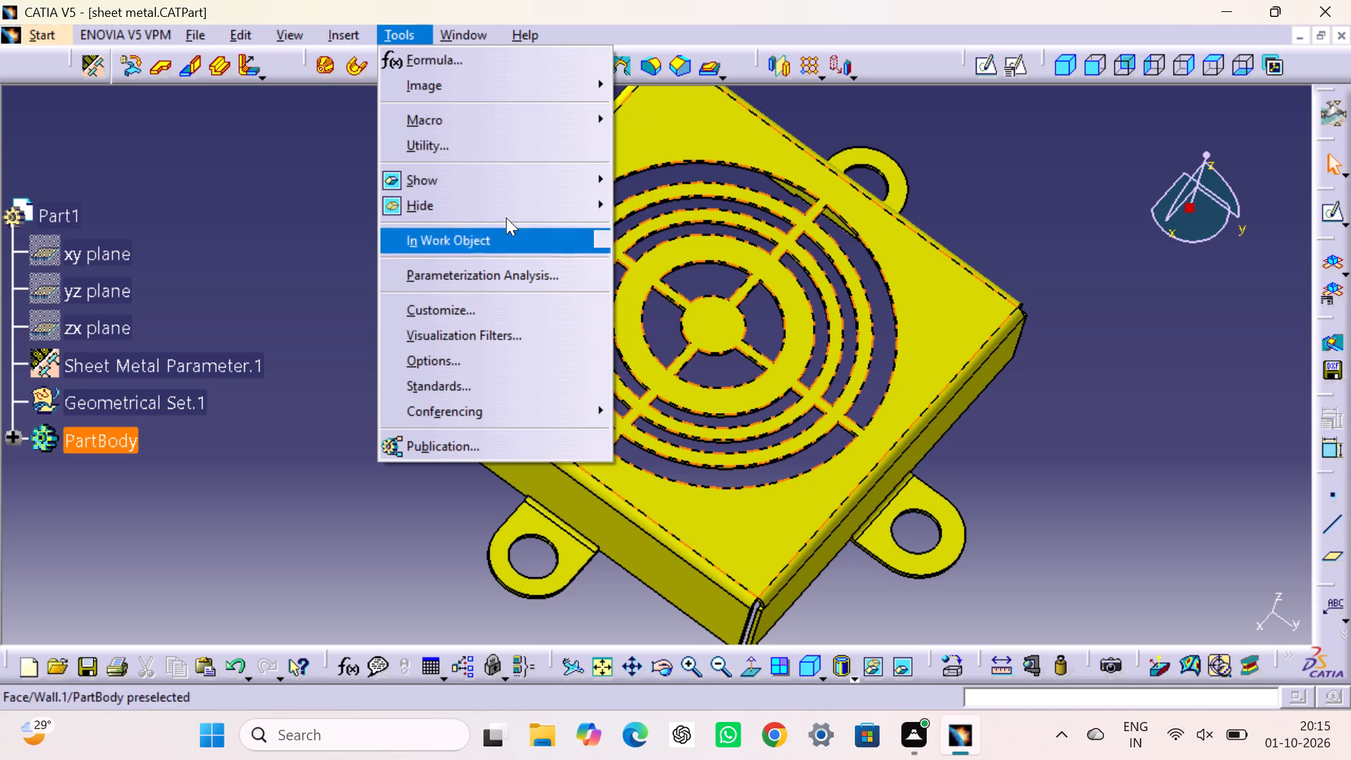
click(469, 42)
click(469, 42)
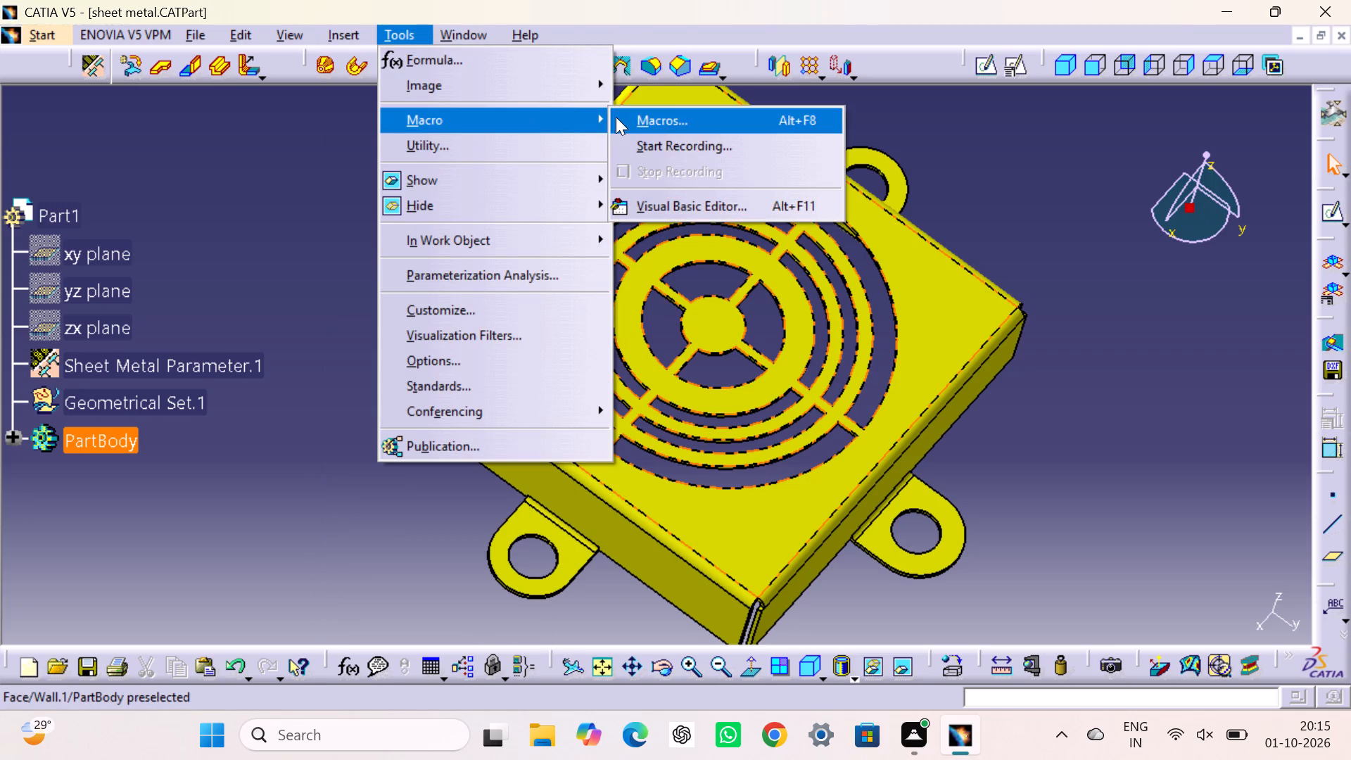
click(662, 139)
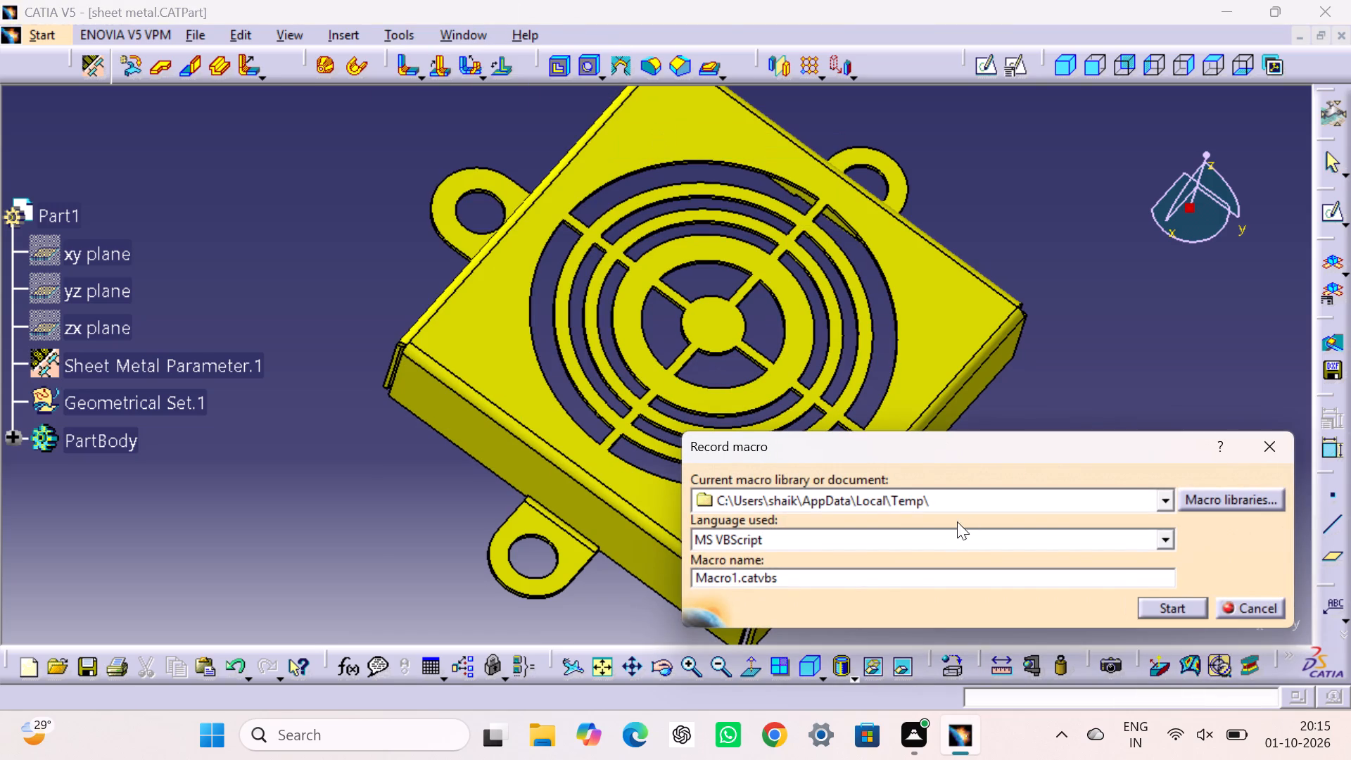
click(946, 539)
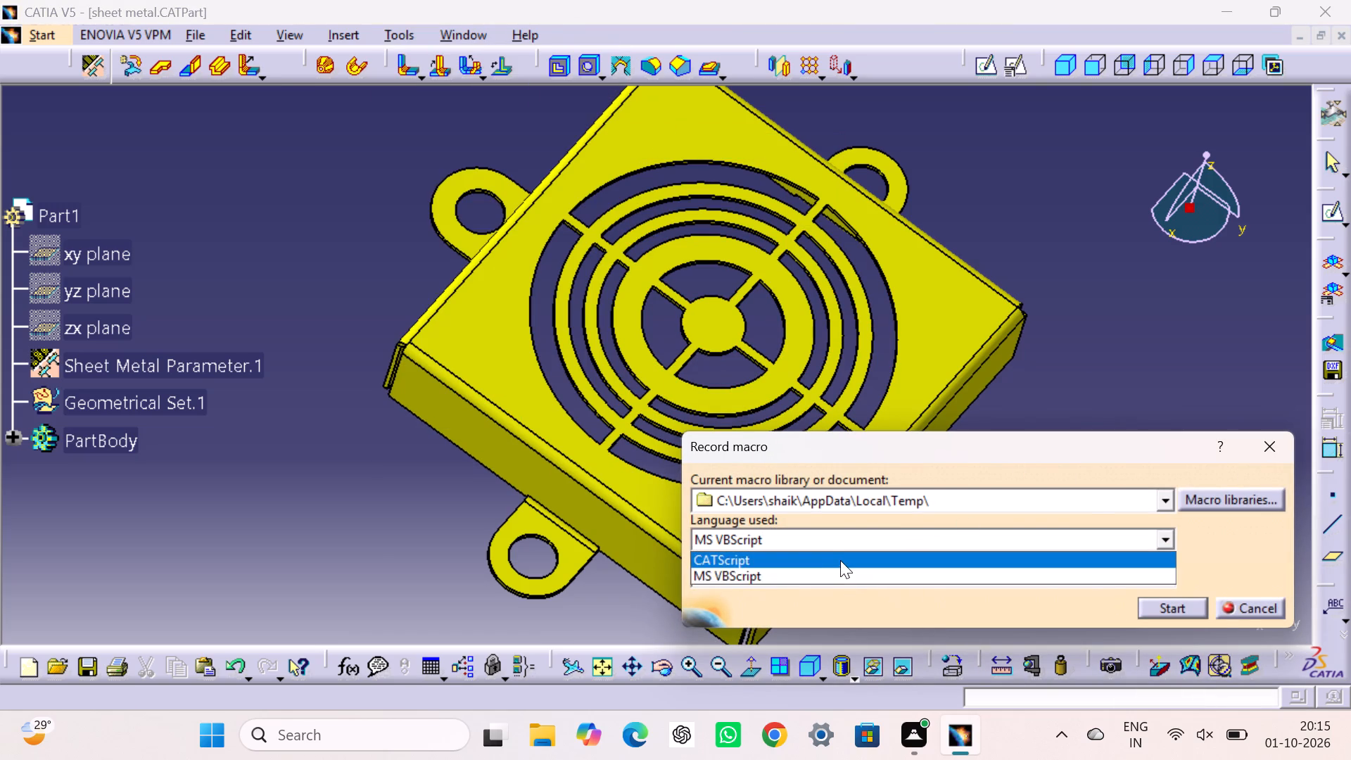
click(840, 560)
click(1173, 608)
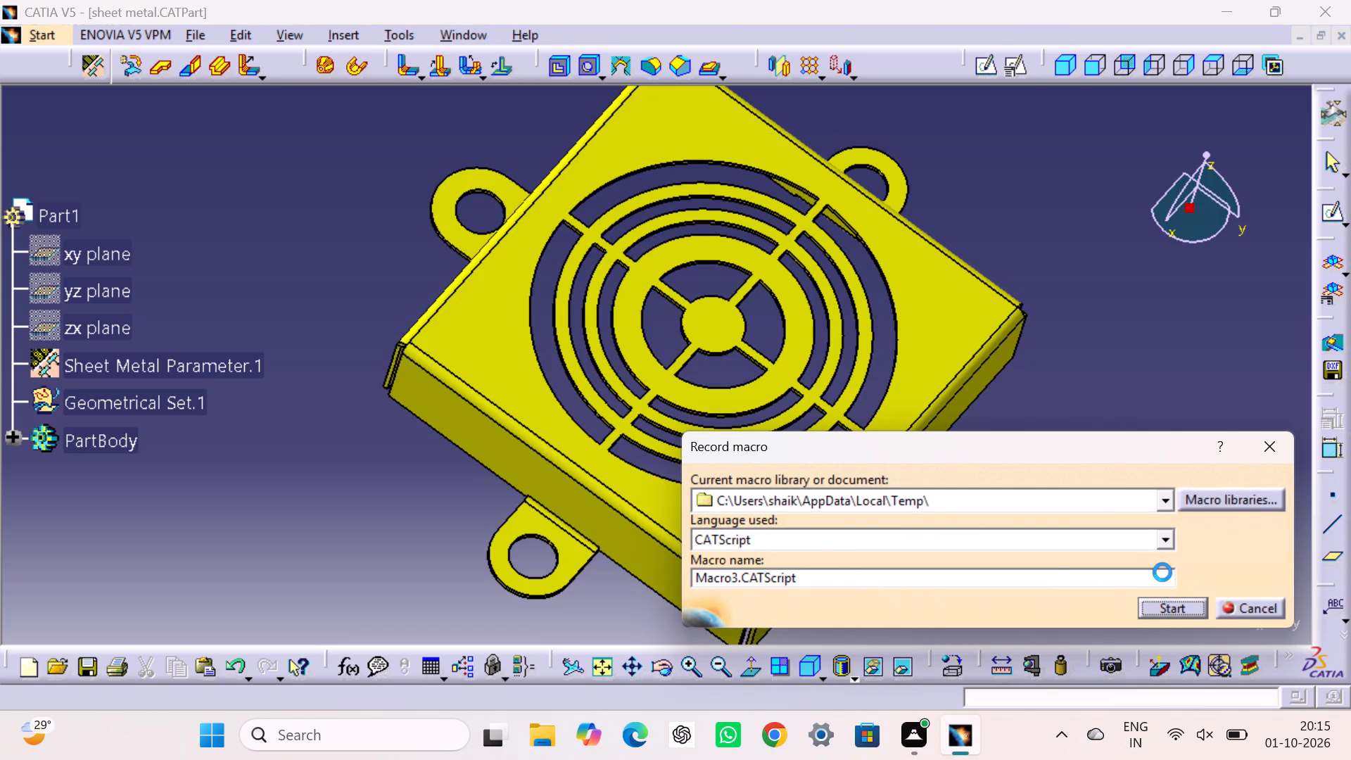
Examine the folded cover from several angles, including the vented face, side walls, mounting tabs and open underside.
click(1124, 374)
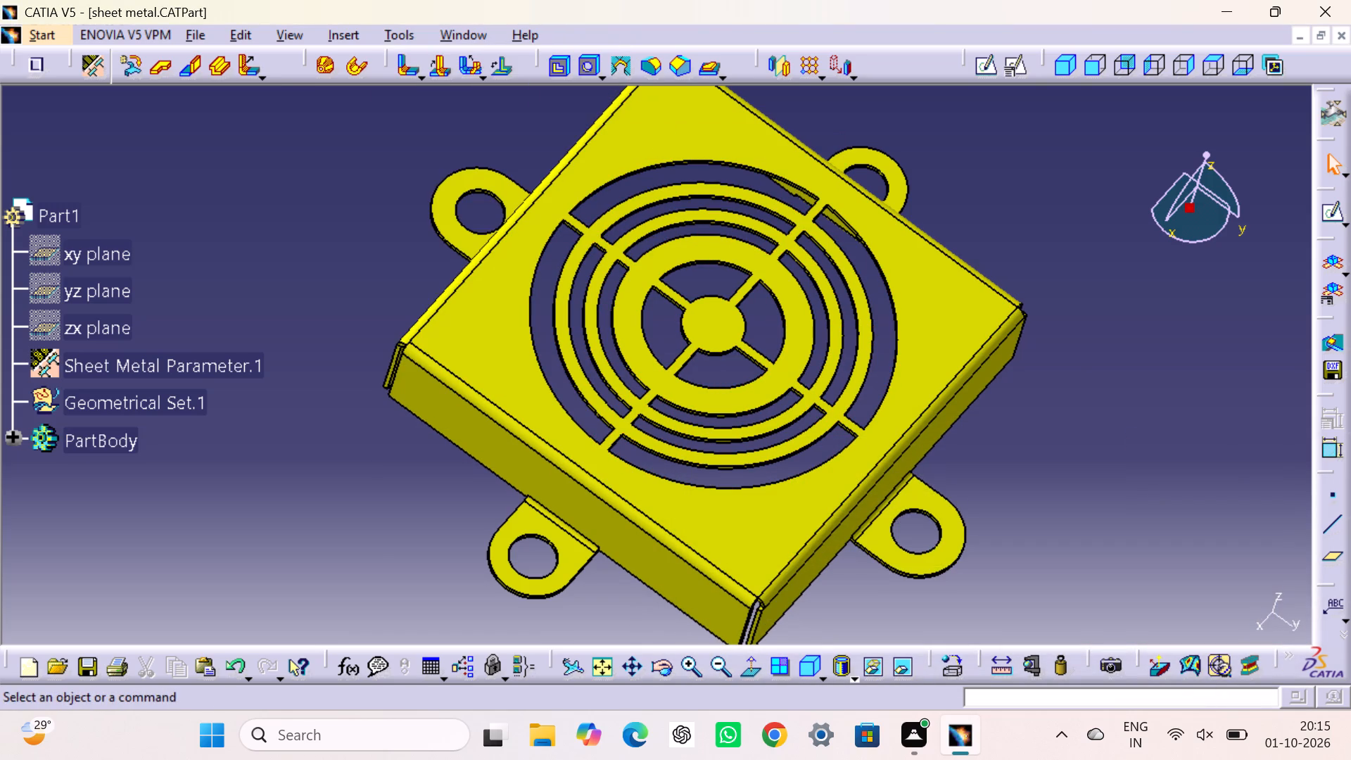
middle_drag(404, 479, 410, 244)
right_drag(404, 479, 409, 245)
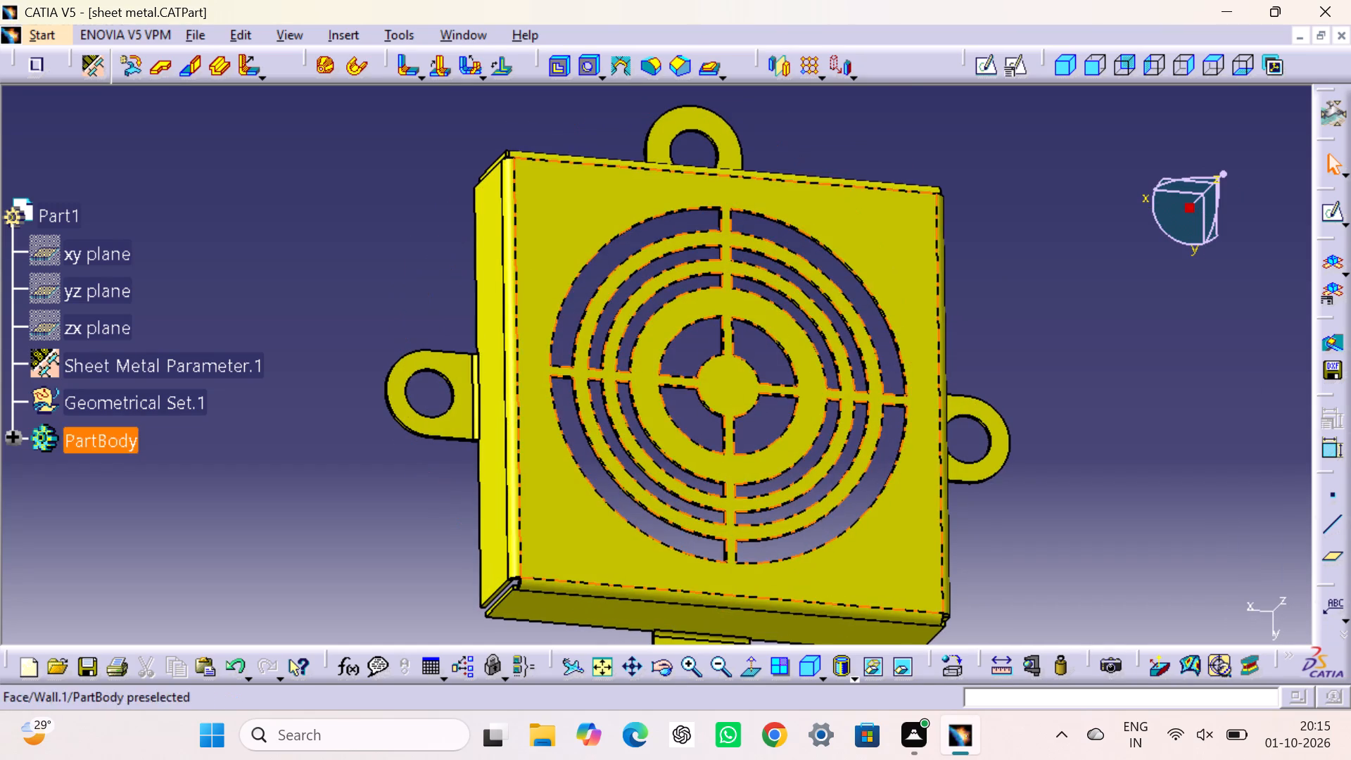
middle_drag(1009, 541, 503, 348)
right_drag(1008, 541, 503, 348)
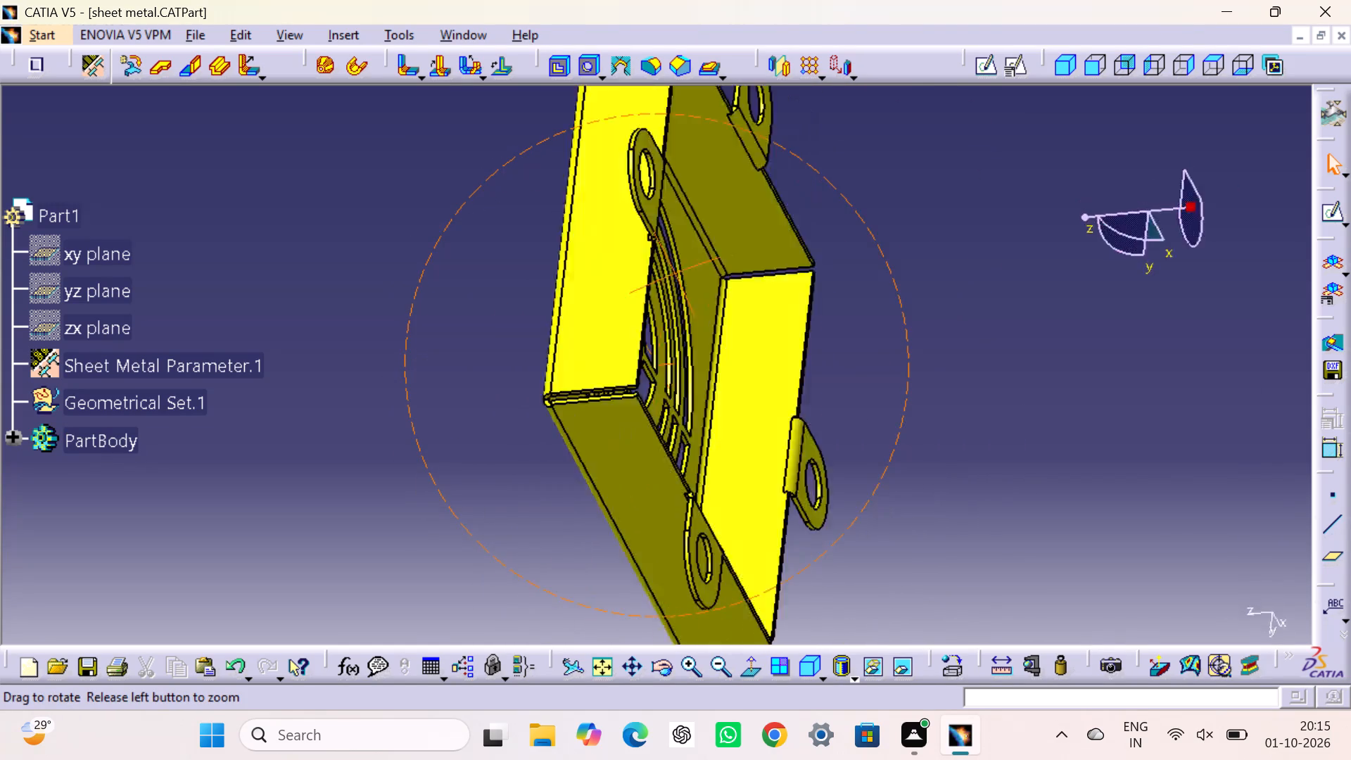
middle_drag(503, 348, 851, 391)
right_drag(503, 348, 851, 391)
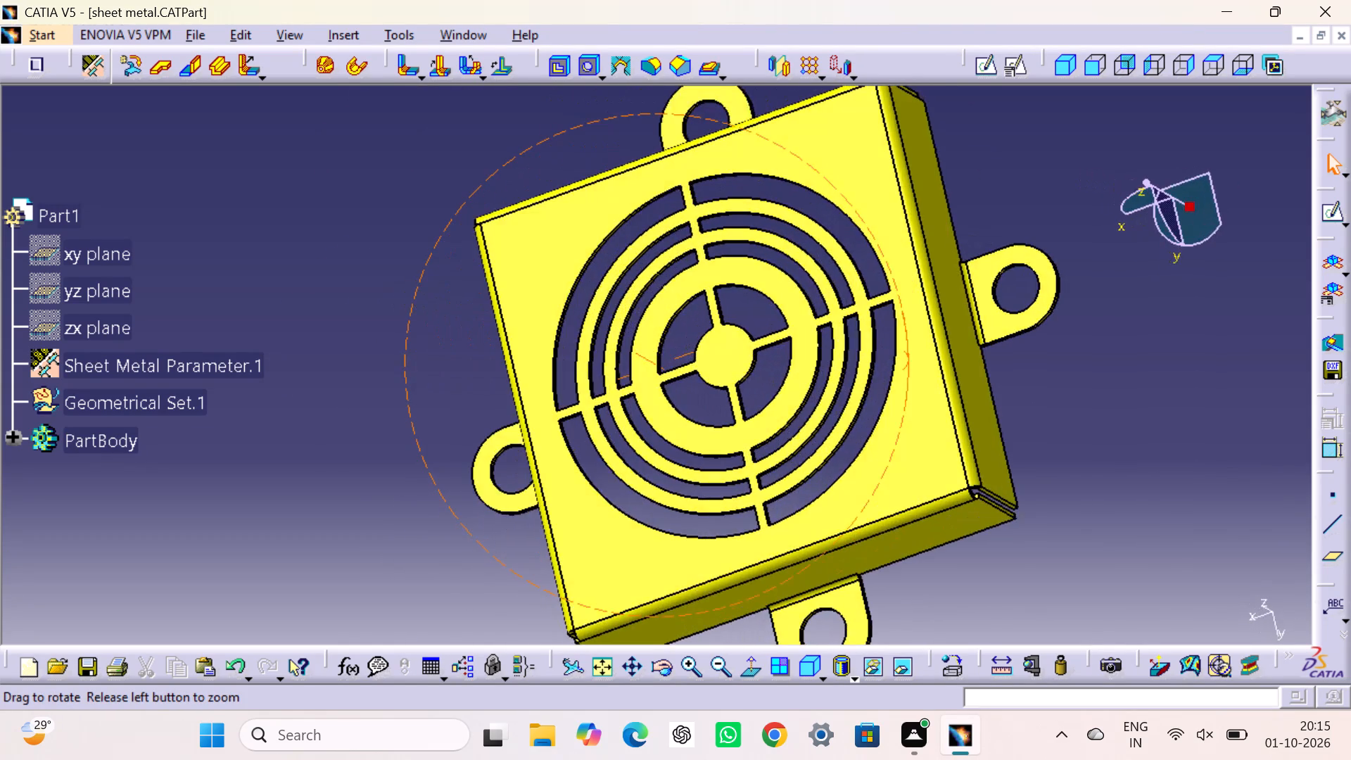
right_drag(851, 391, 848, 391)
middle_drag(851, 391, 844, 391)
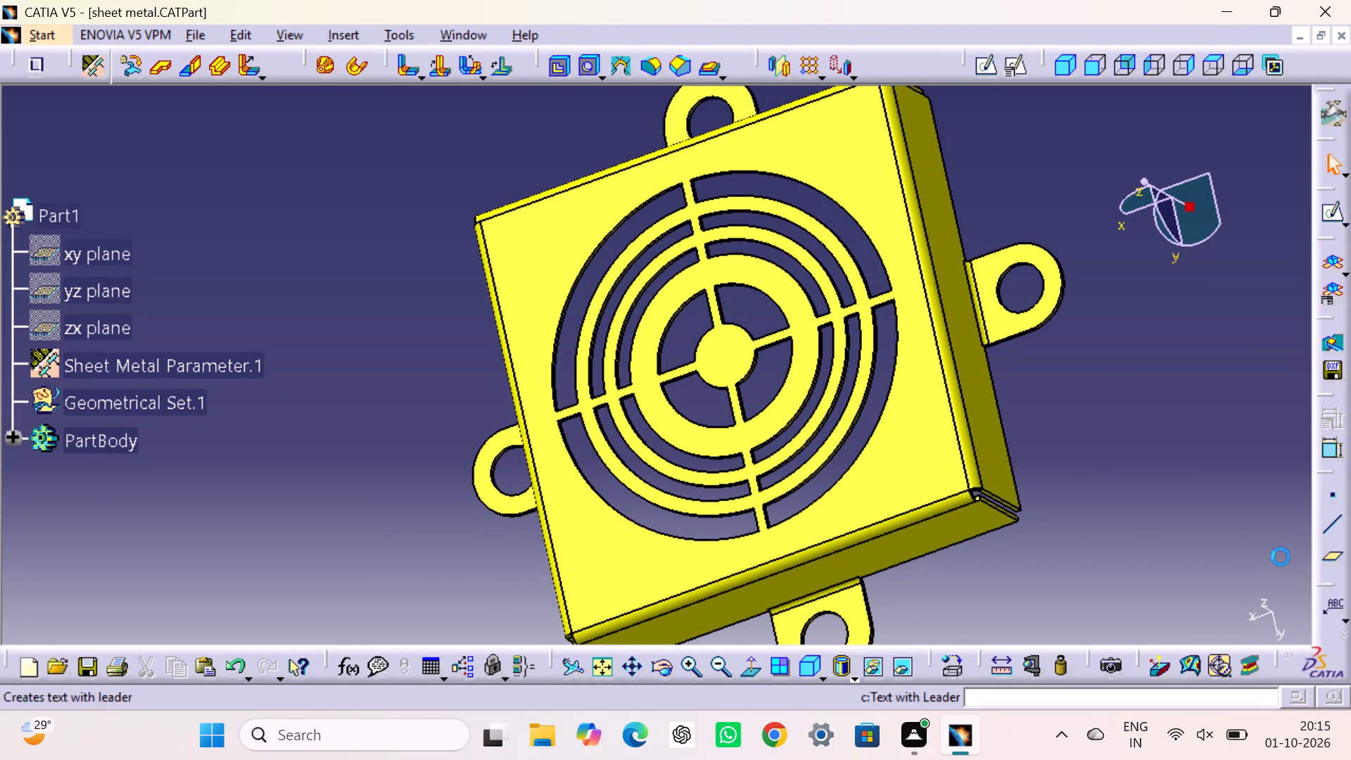
Save the sheet metal part.
key(ctrl+s)
key(ctrl+s)
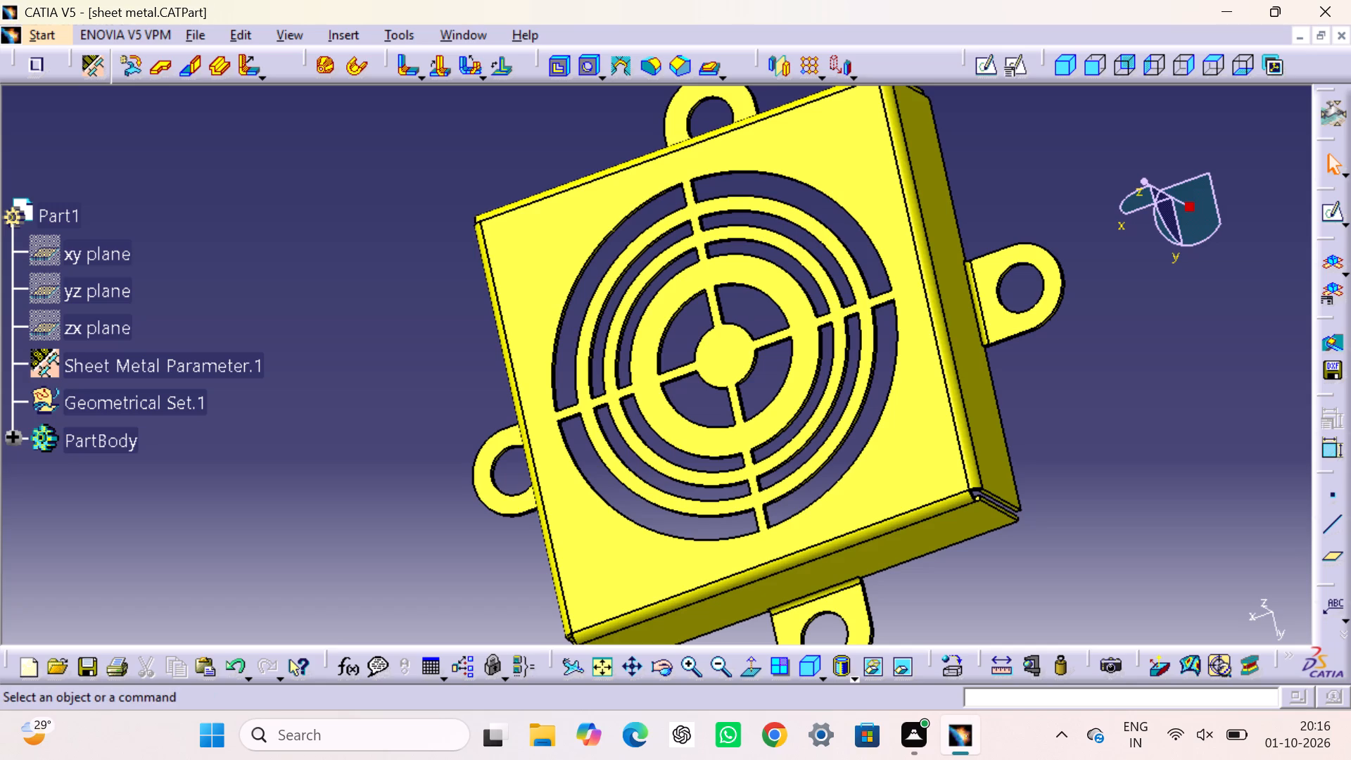
key(ctrl+s)
key(ctrl+s)
key(ctrl+s)
Examine the folded cover's vented face, side walls and mounting tabs from the front and both sides.
middle_drag(597, 571, 597, 570)
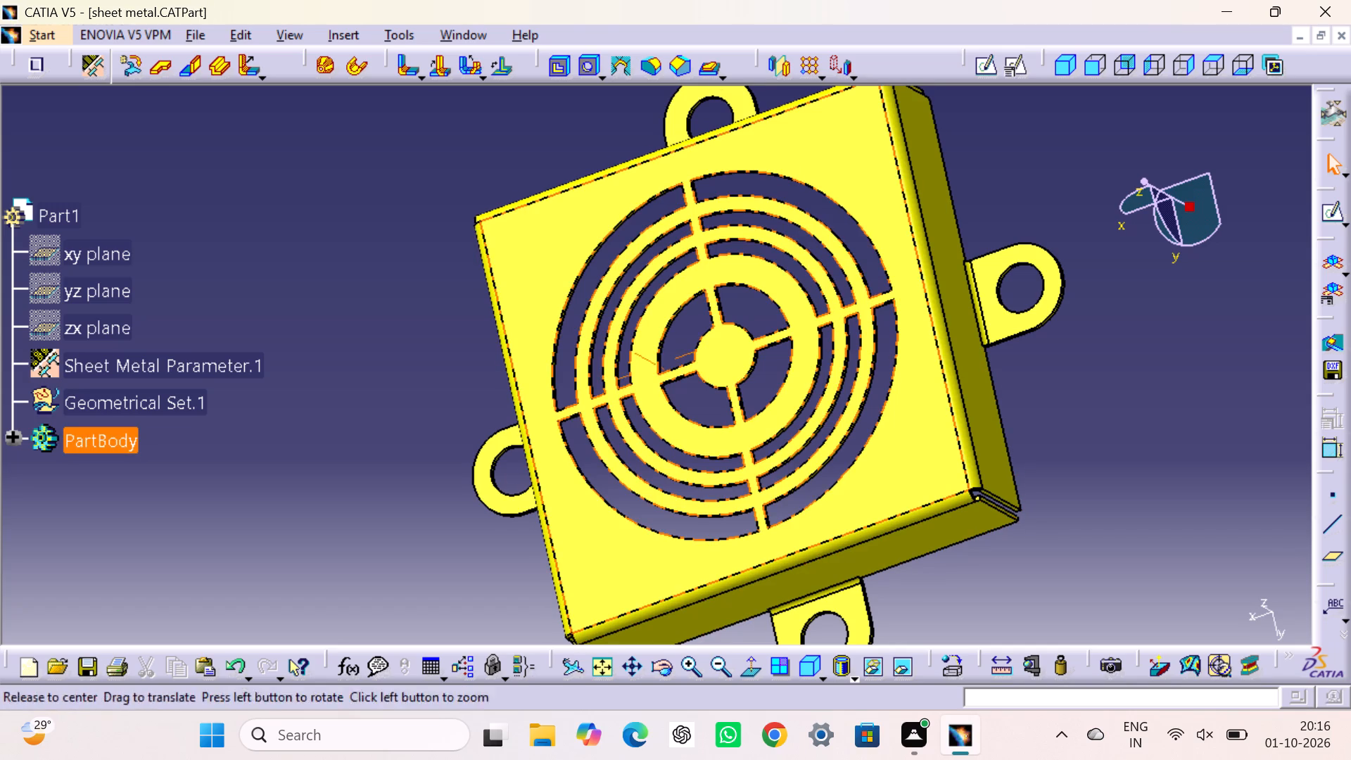
middle_drag(597, 570, 600, 474)
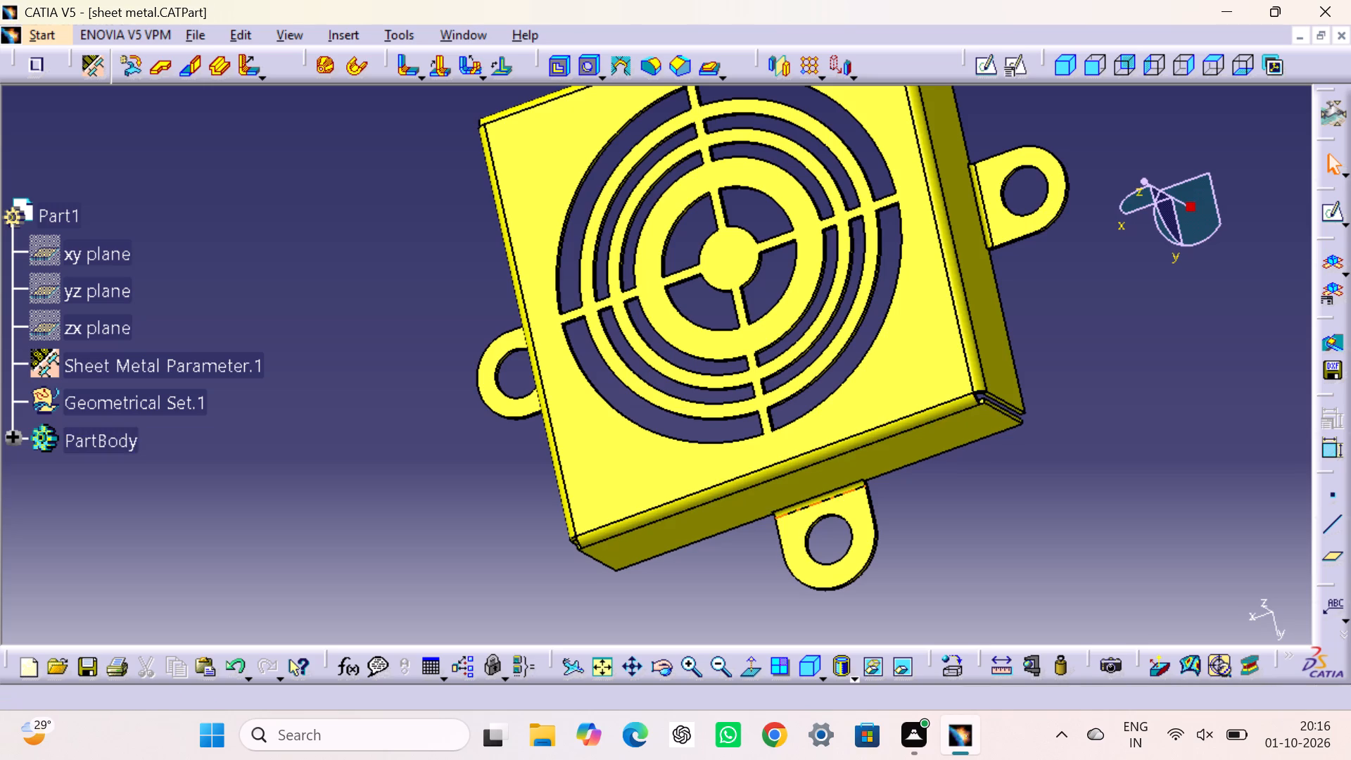
middle_drag(598, 495, 808, 365)
right_drag(598, 495, 808, 365)
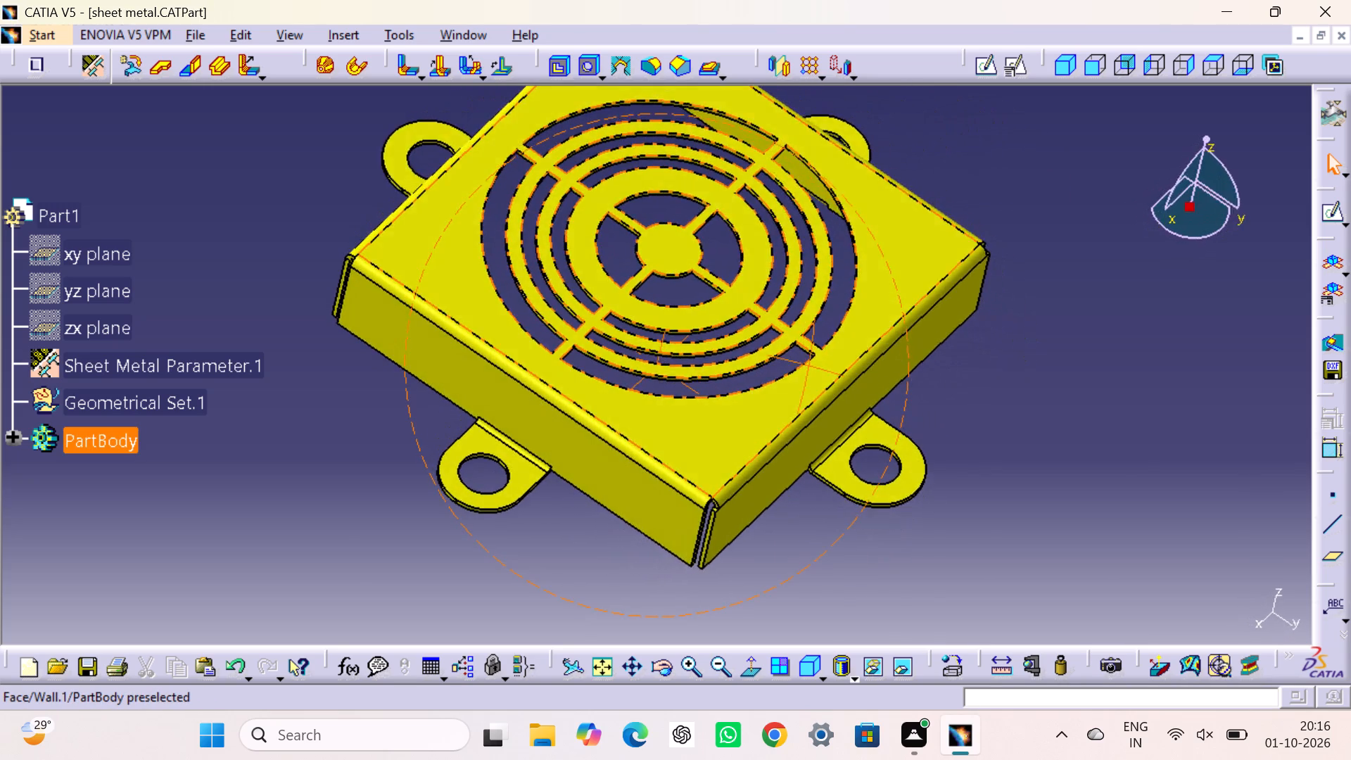
middle_drag(808, 365, 837, 331)
right_drag(808, 365, 837, 331)
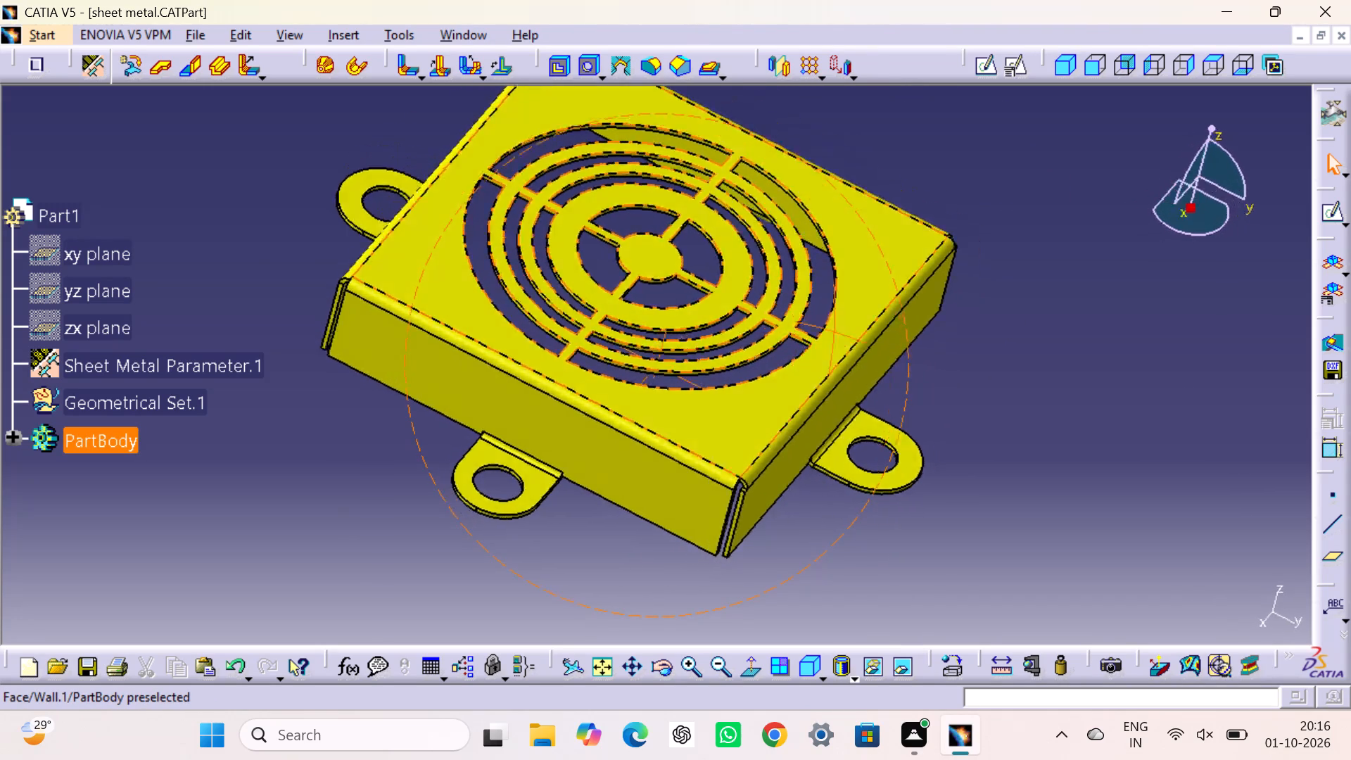
right_drag(837, 331, 923, 336)
middle_drag(837, 331, 922, 337)
middle_drag(519, 328, 479, 323)
right_drag(515, 328, 479, 323)
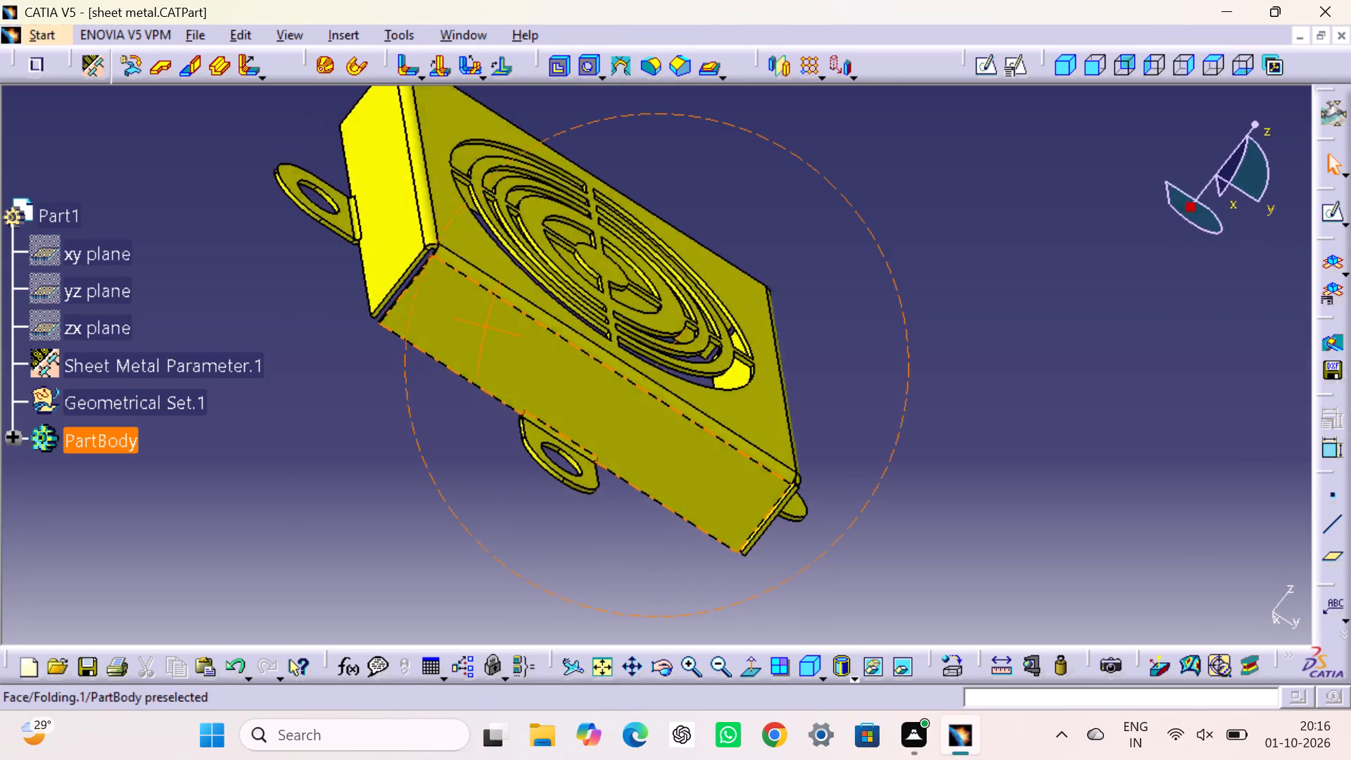
middle_drag(479, 323, 336, 315)
right_drag(479, 323, 336, 315)
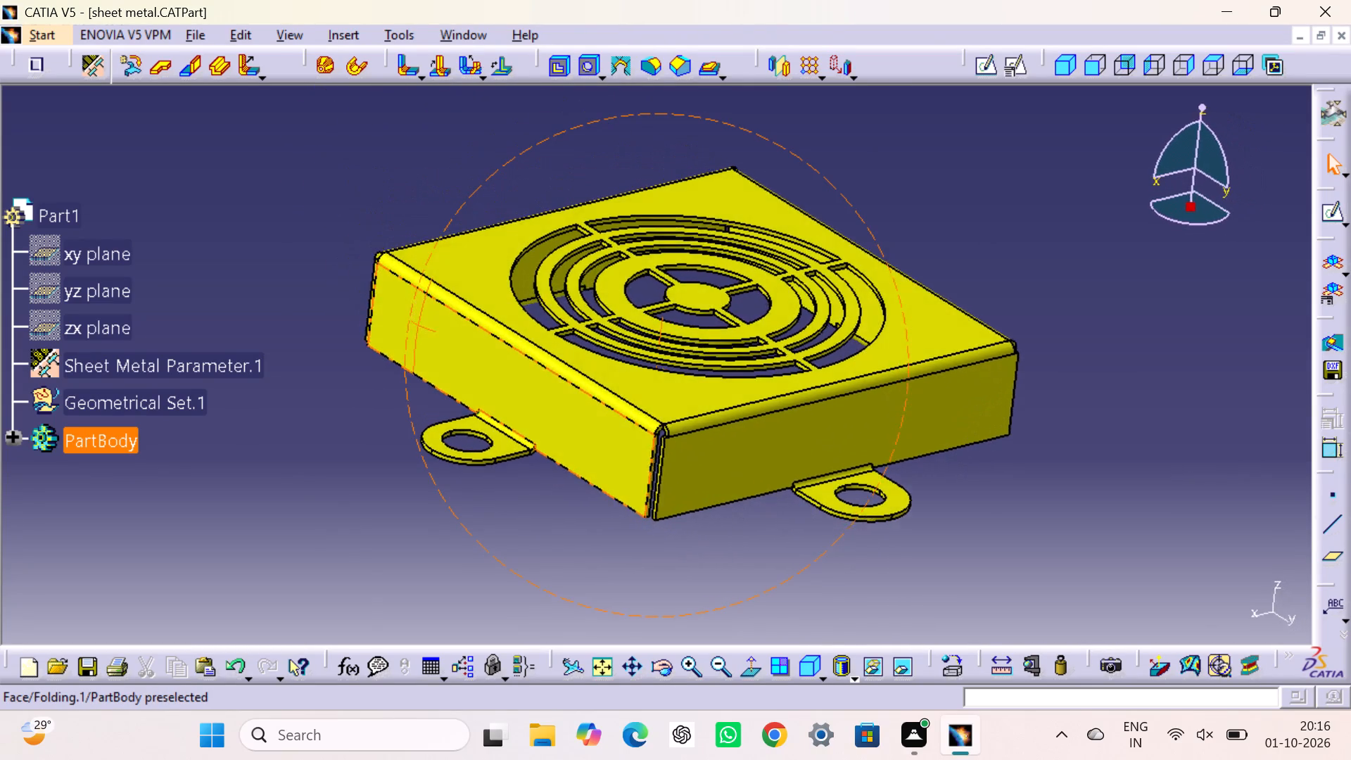
middle_drag(336, 315, 540, 367)
right_drag(336, 315, 540, 367)
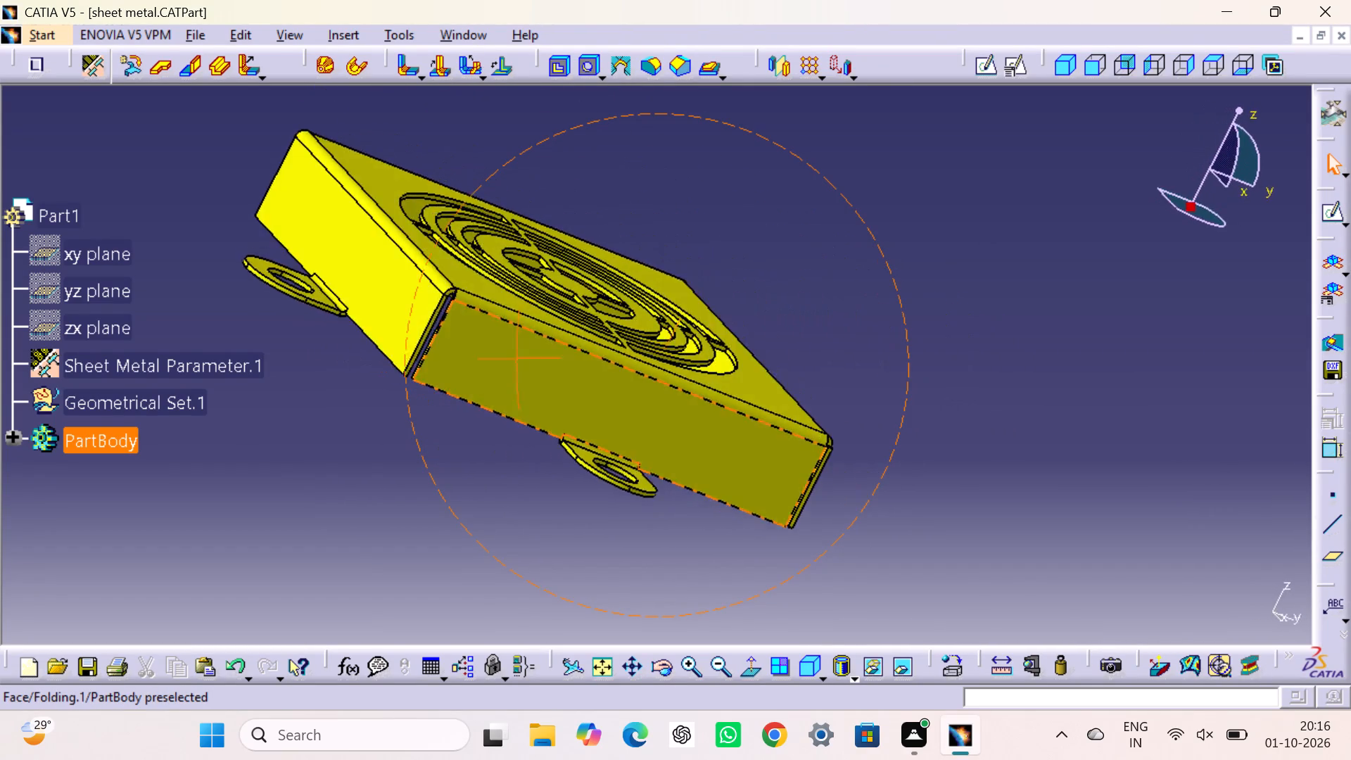
middle_drag(540, 367, 509, 398)
right_drag(540, 367, 509, 398)
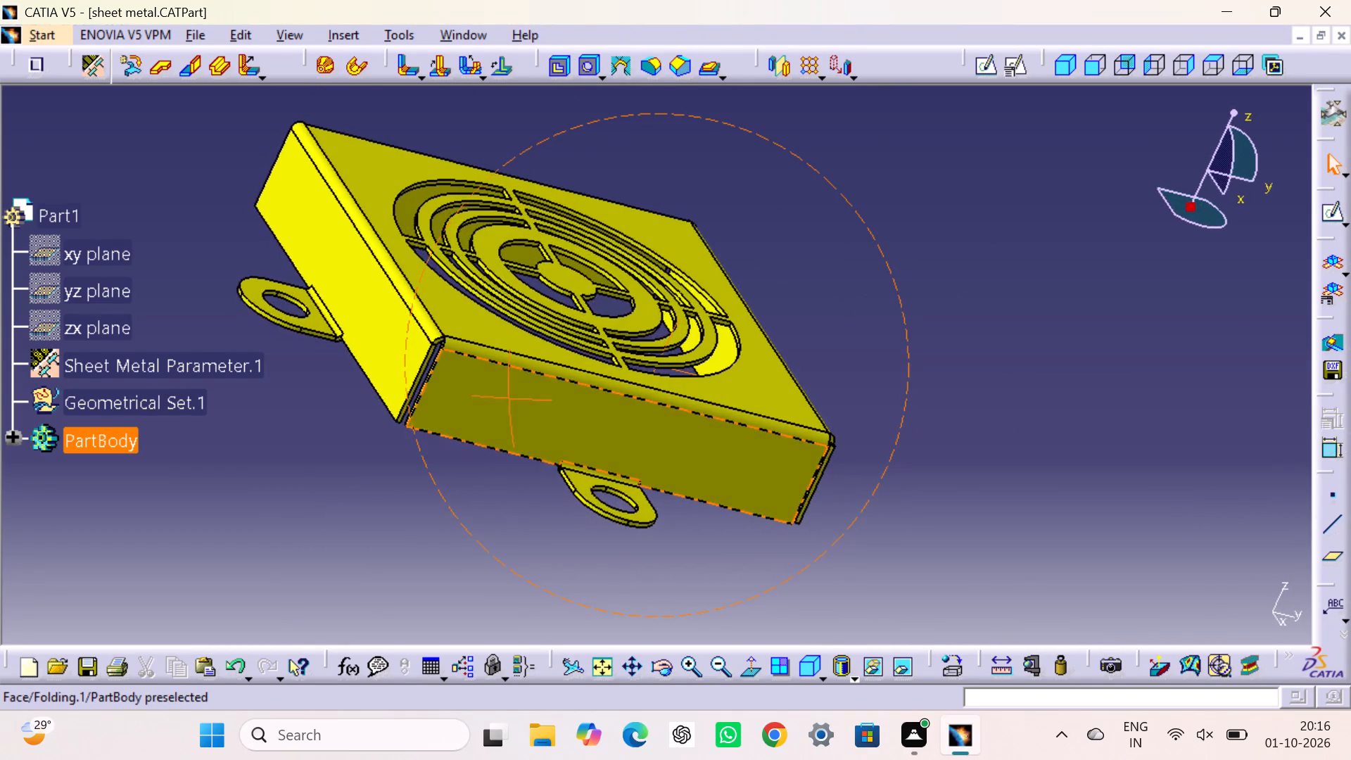
middle_drag(509, 398, 314, 300)
right_drag(509, 398, 314, 300)
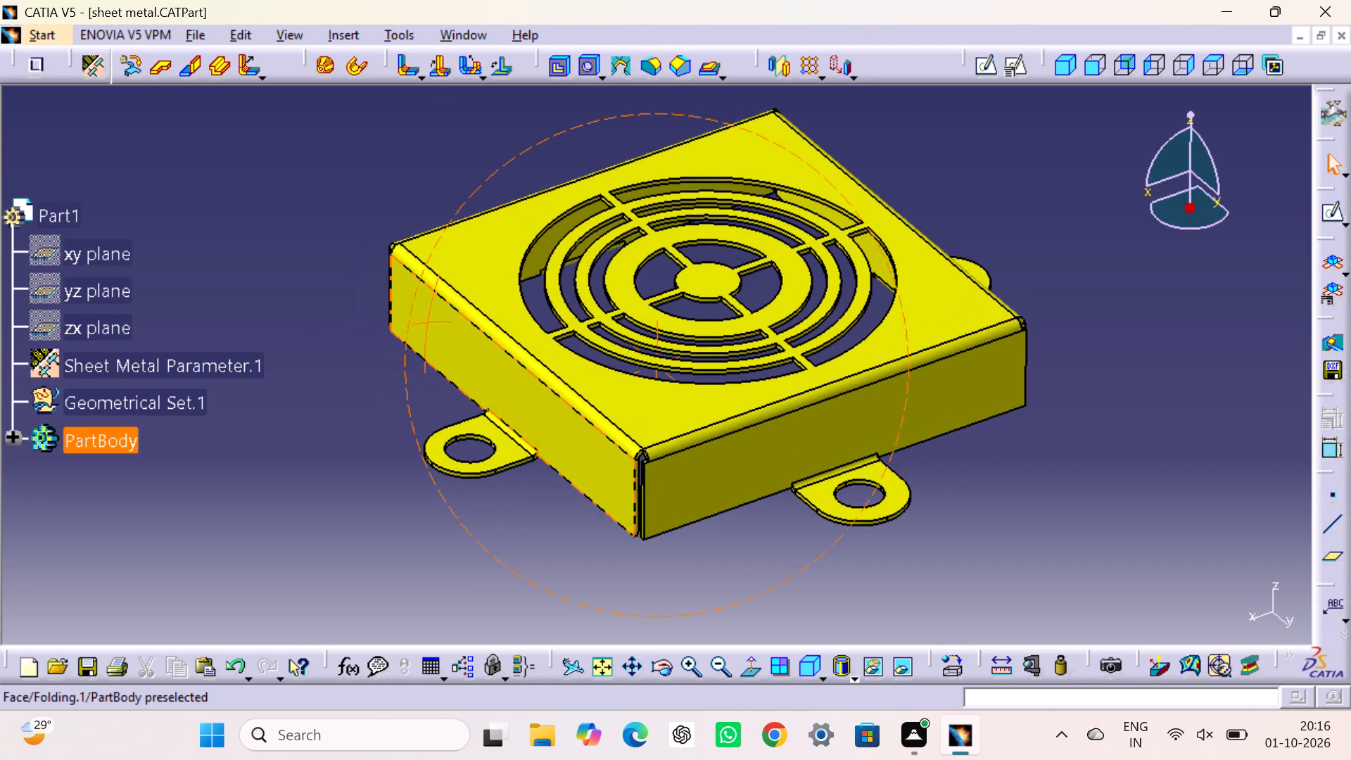
right_drag(314, 300, 313, 300)
middle_drag(314, 300, 313, 300)
Examine the folded cover from oblique angles and up close at the bends and the corner gap between side walls.
scroll(449, 298, down, 1)
middle_drag(449, 298, 450, 299)
right_drag(452, 300, 704, 414)
middle_drag(450, 299, 704, 414)
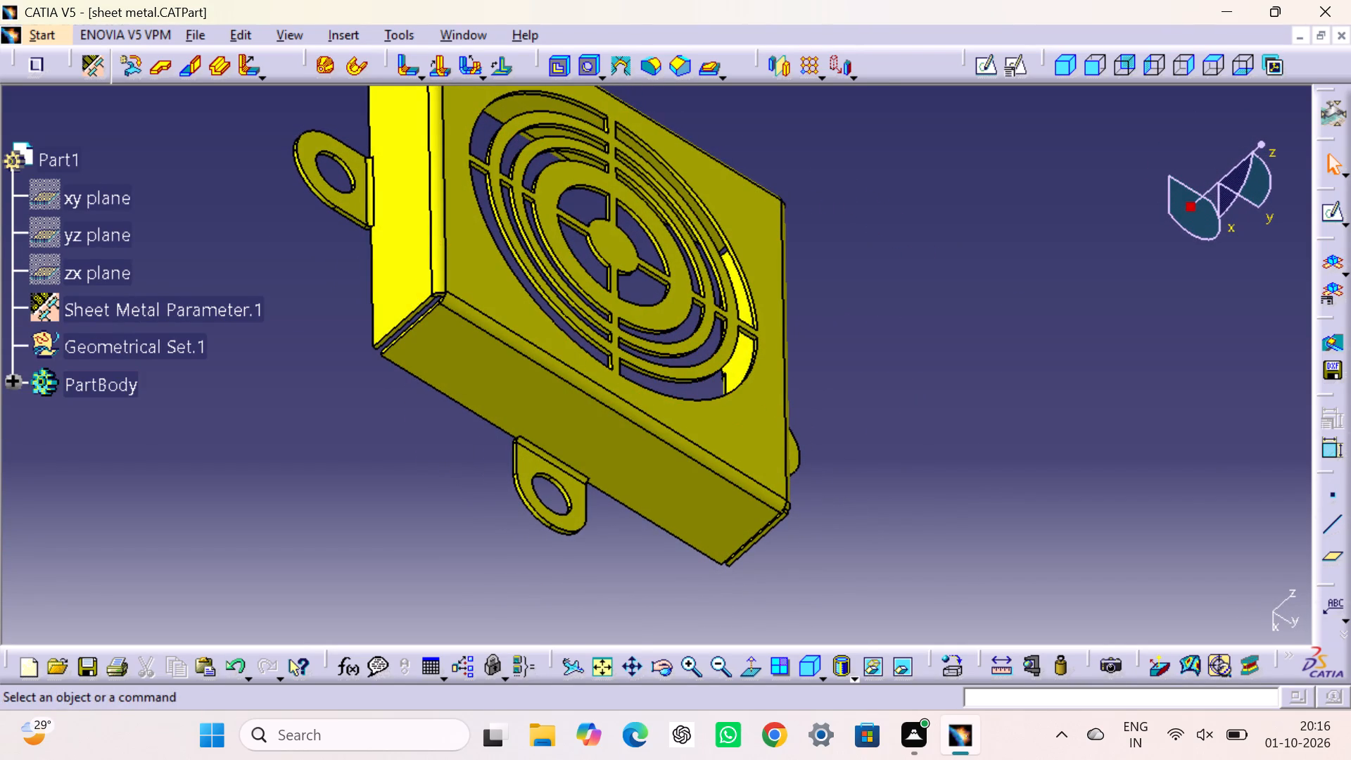
middle_drag(988, 502, 768, 336)
right_drag(926, 446, 768, 336)
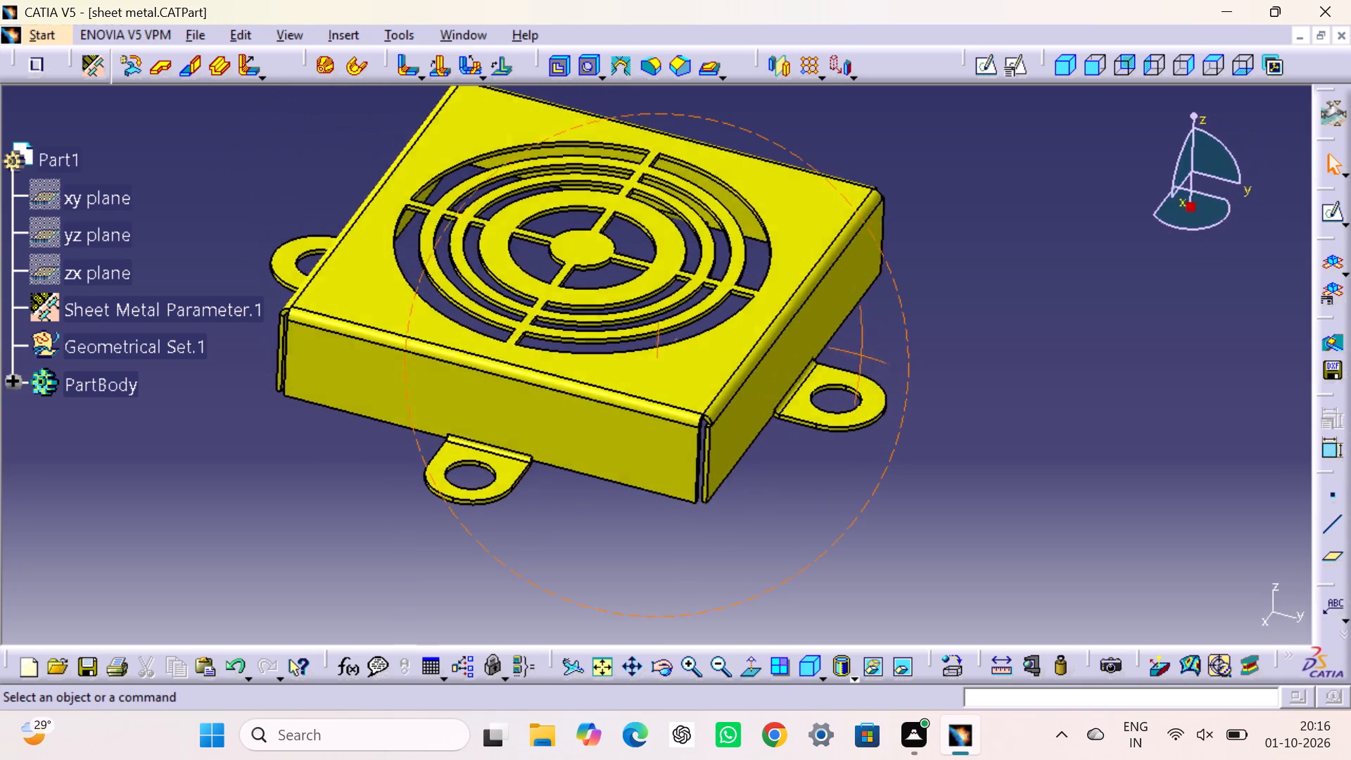
right_drag(768, 336, 559, 419)
middle_drag(768, 336, 559, 419)
middle_drag(995, 272, 831, 412)
right_drag(995, 272, 831, 412)
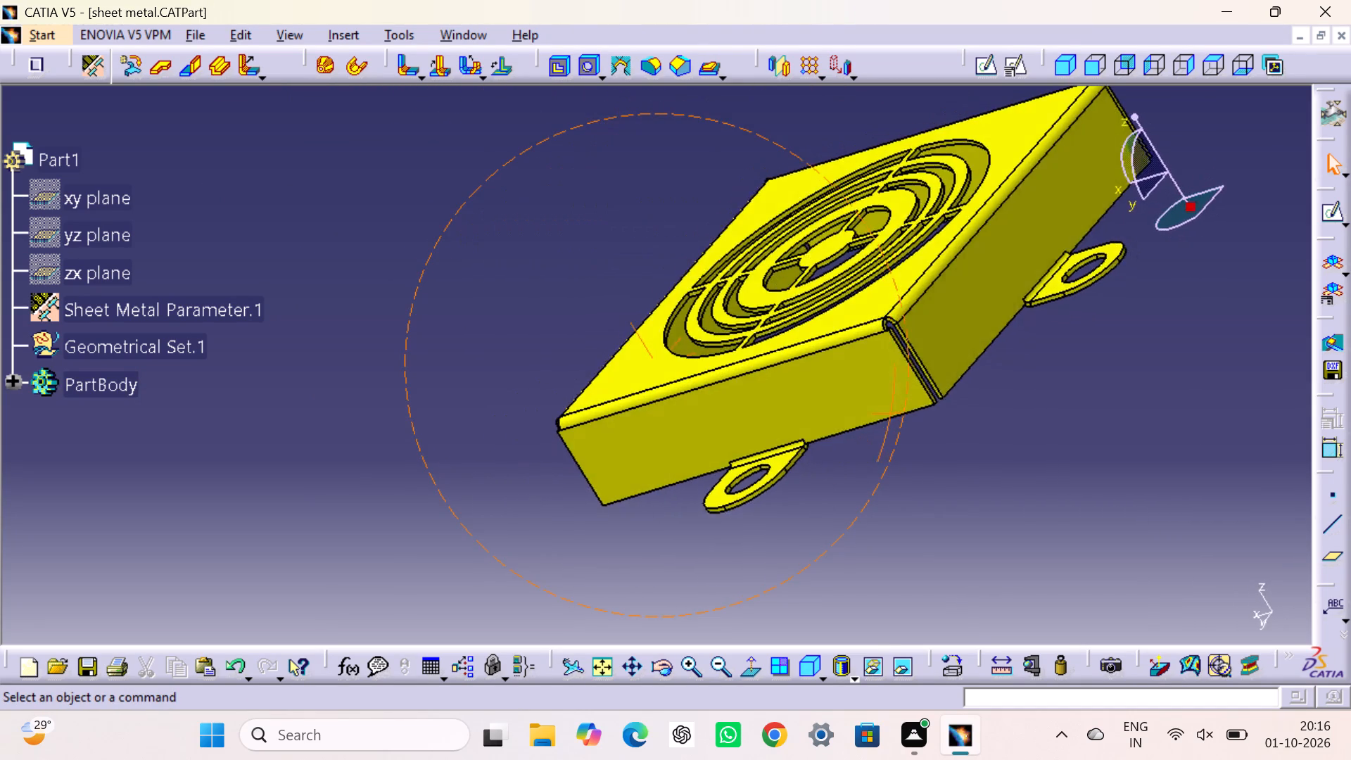
right_drag(831, 412, 818, 454)
middle_drag(831, 412, 768, 322)
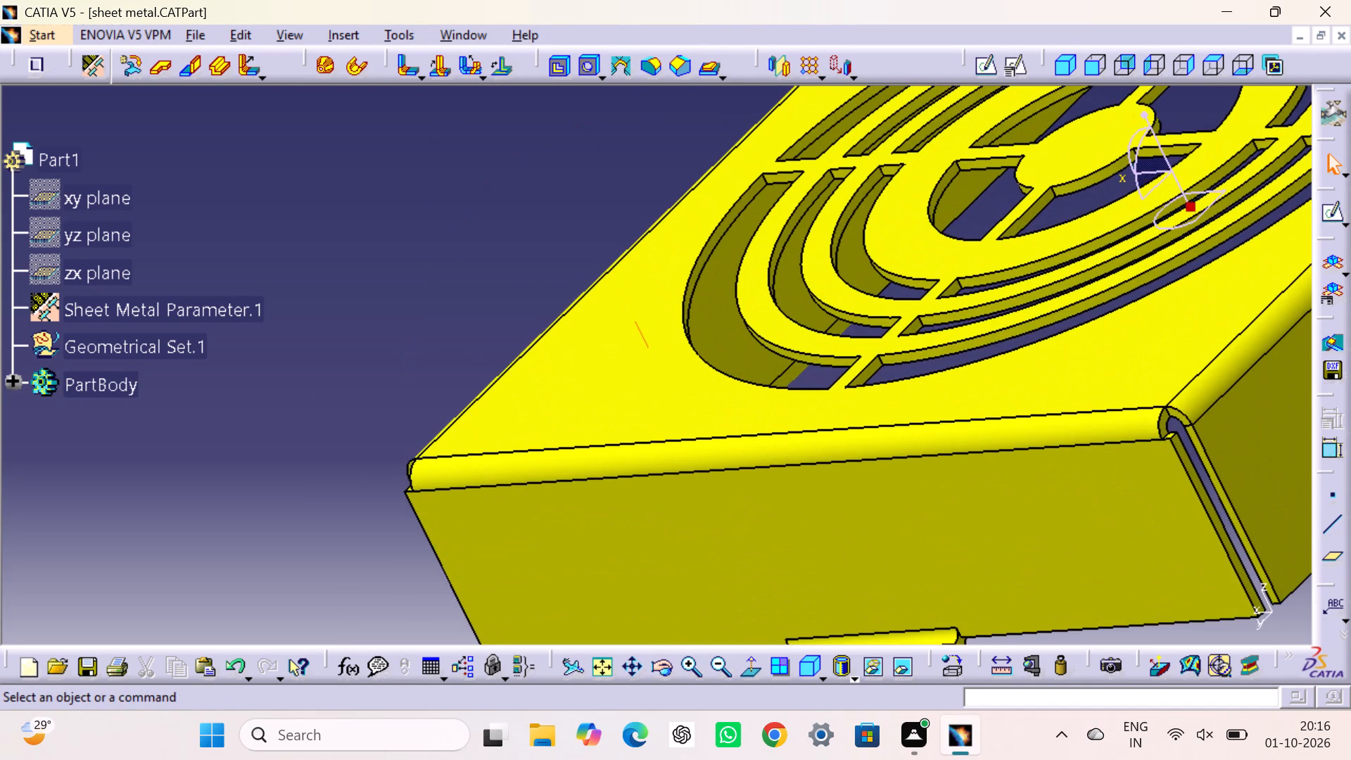
middle_drag(768, 322, 892, 376)
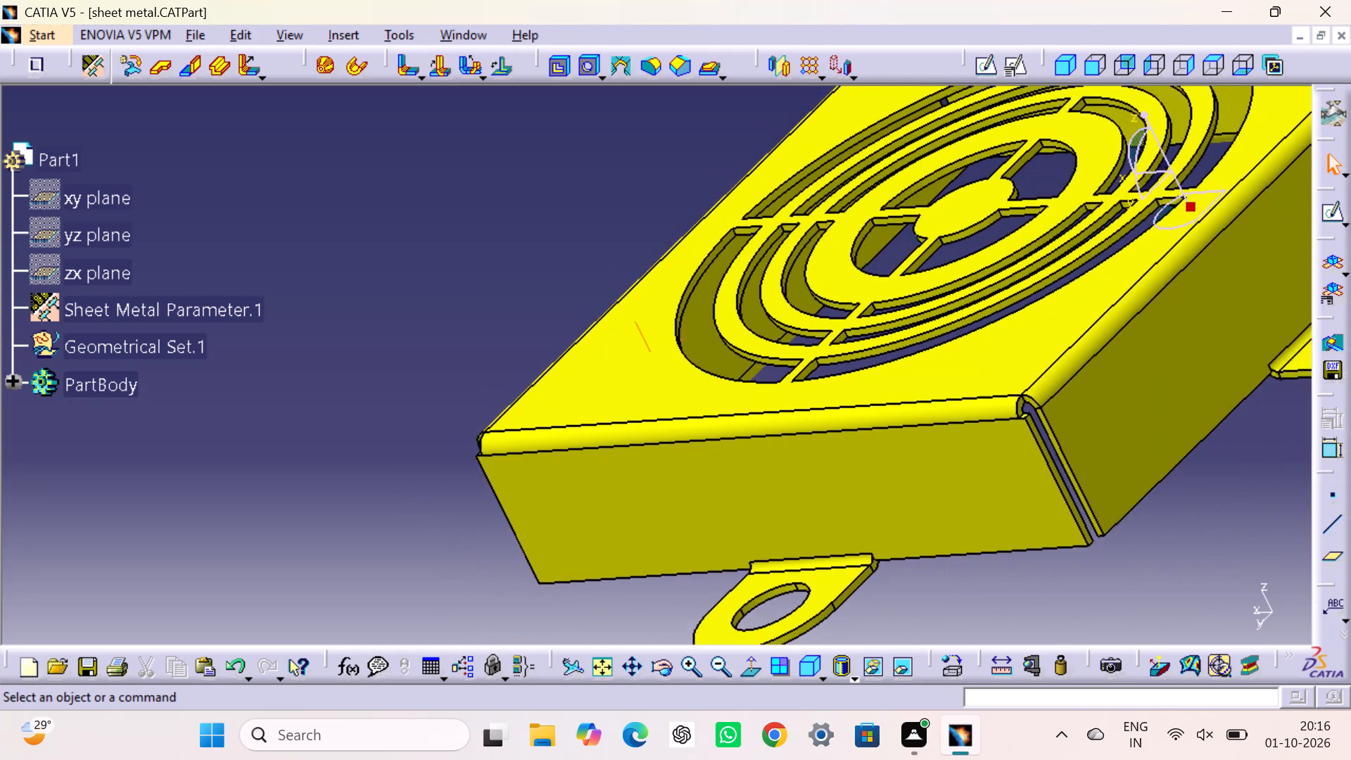
middle_drag(892, 376, 1057, 422)
click(1096, 553)
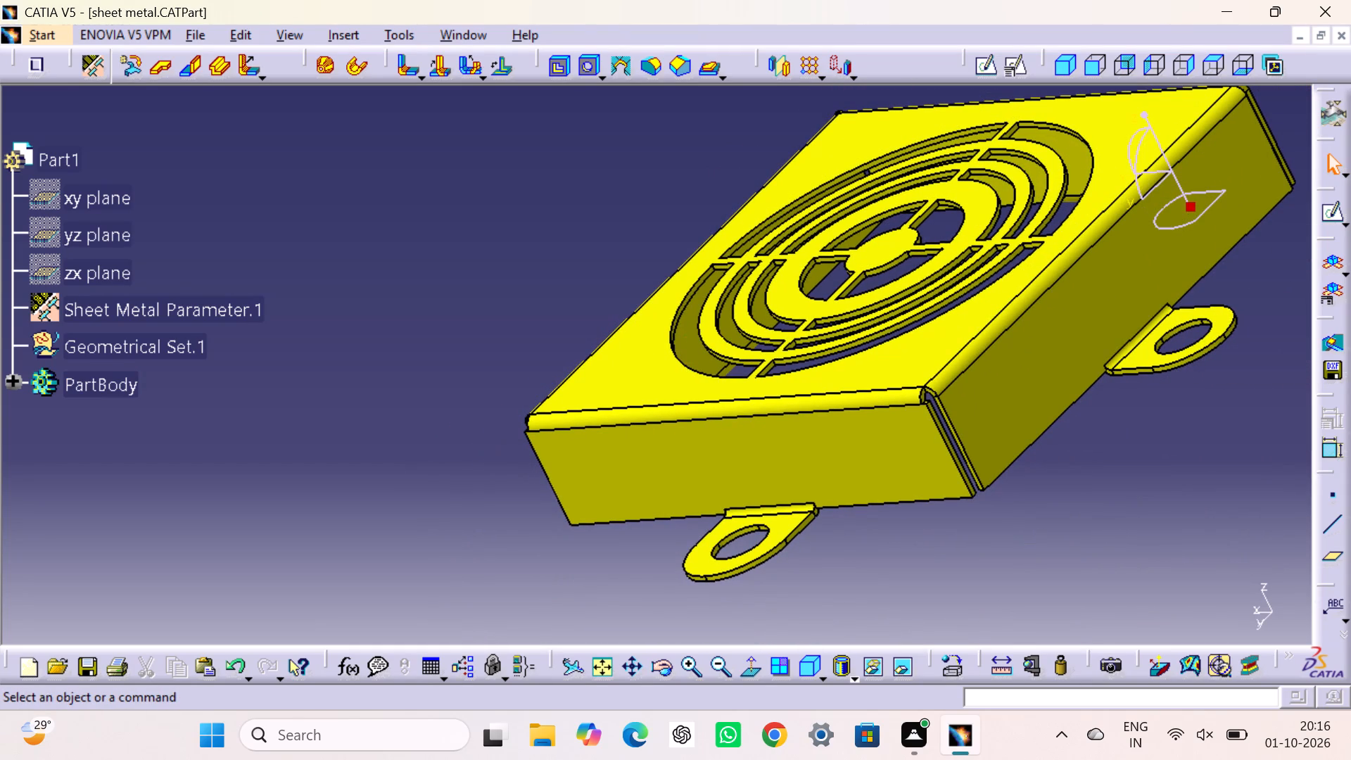
Save the sheet metal part again.
key(ctrl+s)
key(ctrl+s)
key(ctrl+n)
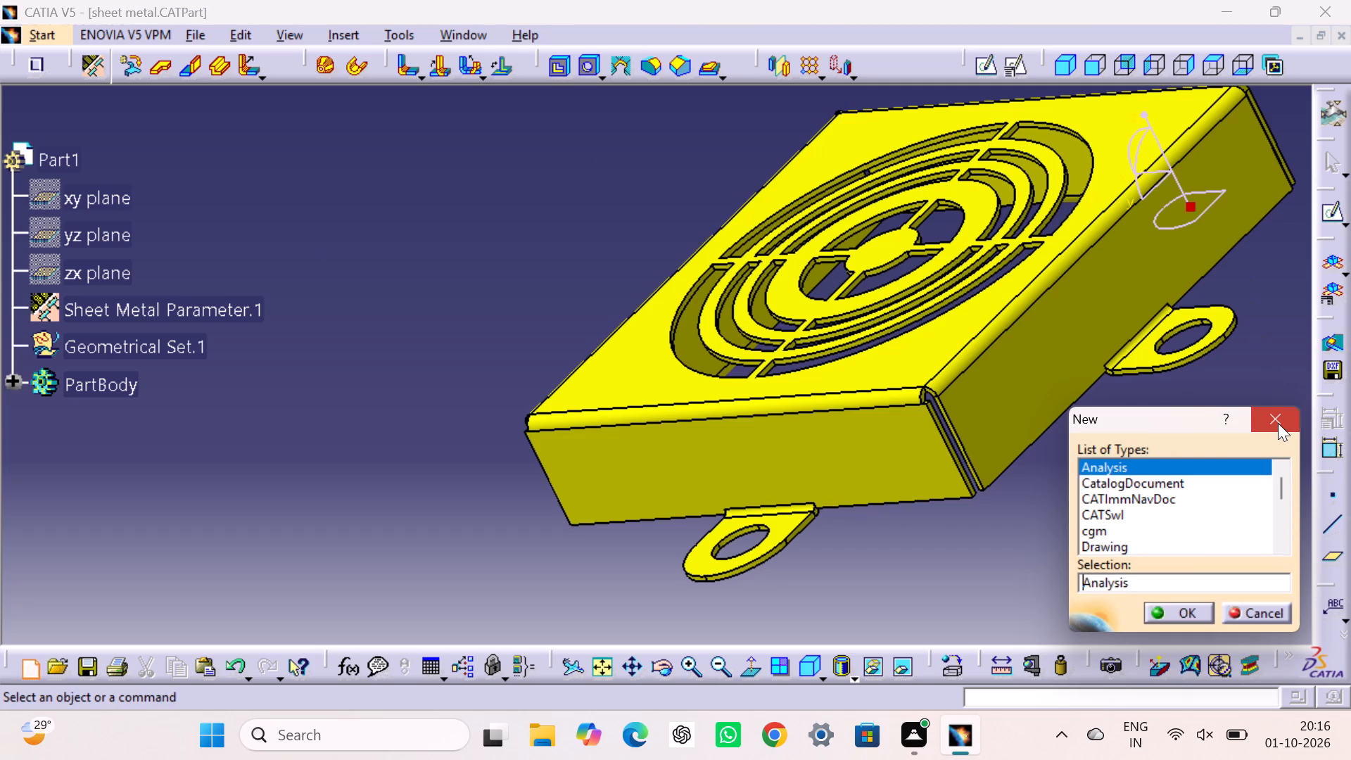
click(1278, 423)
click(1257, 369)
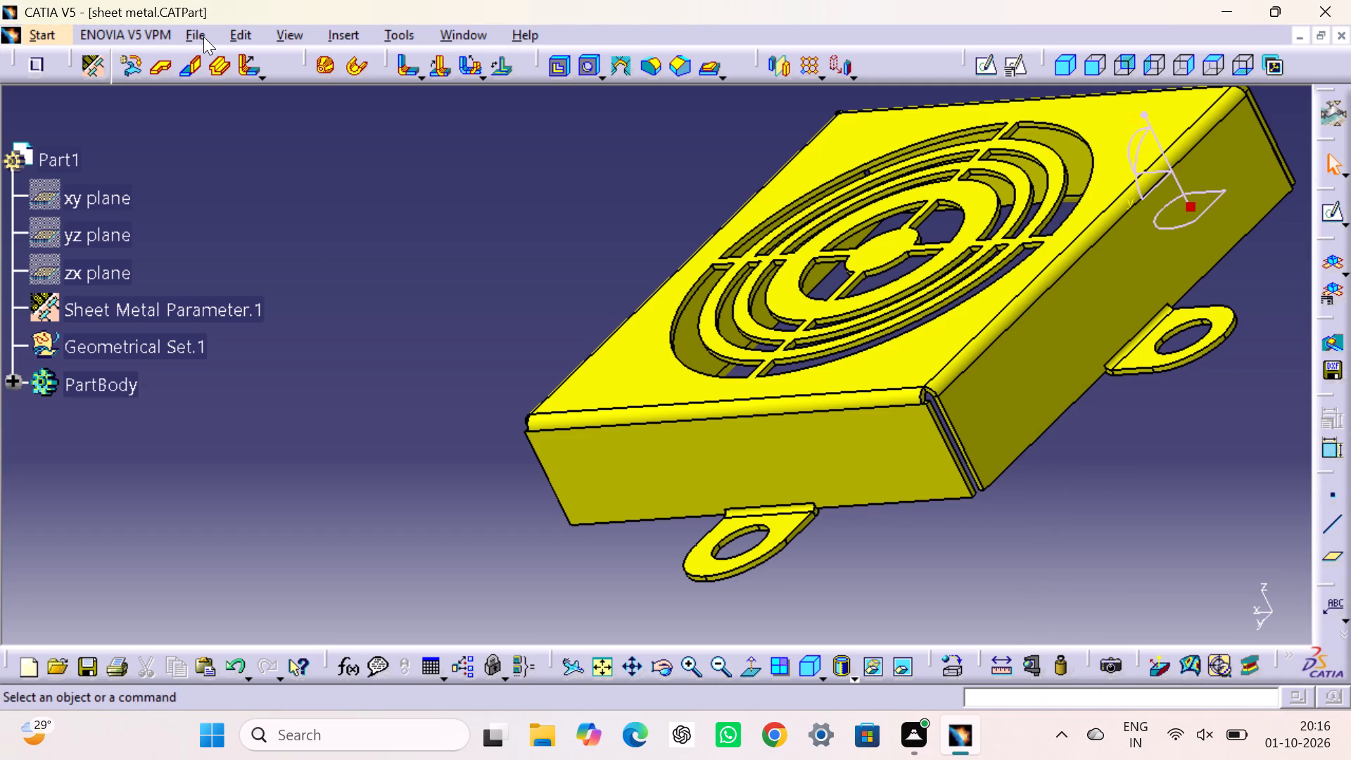
Create a new drawing in the Drafting workbench with an empty layout, ISO standard, A0 ISO format and 1:1 scale.
click(54, 30)
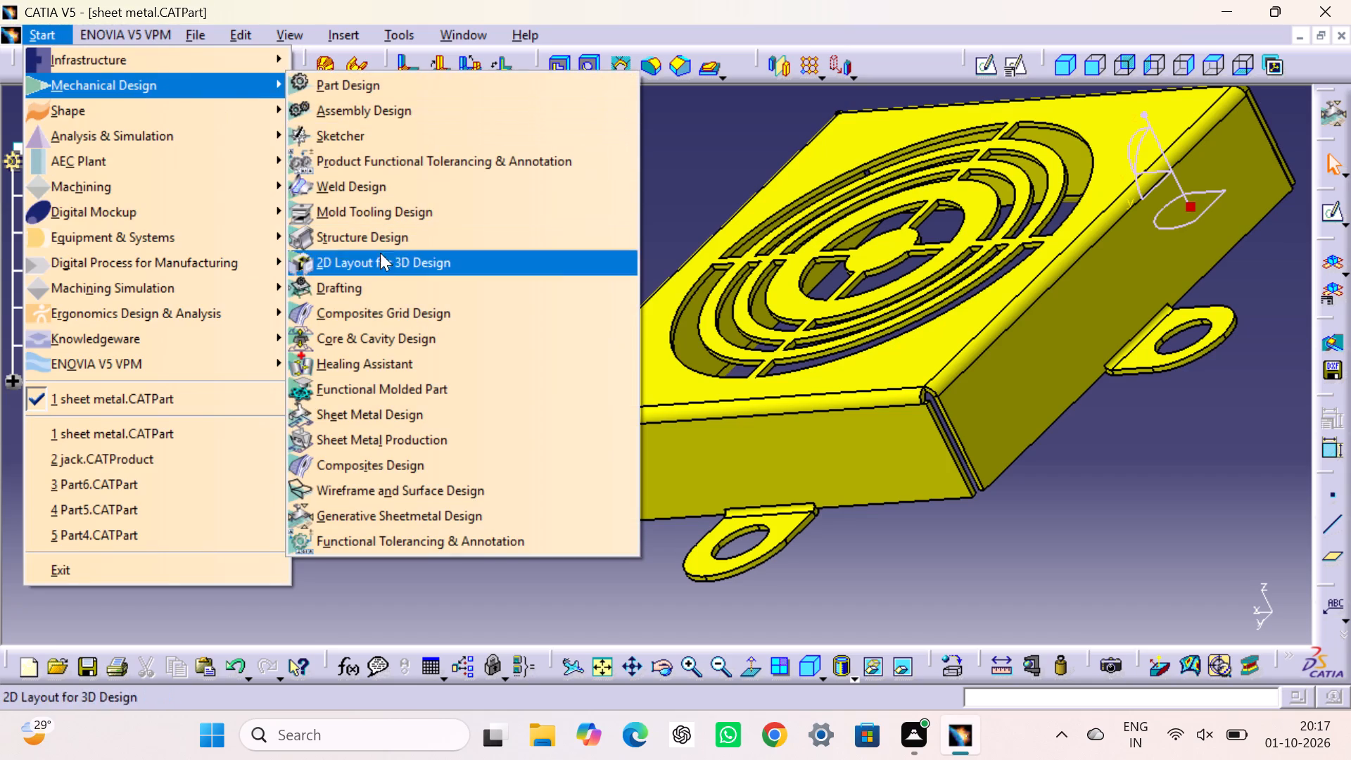
click(379, 282)
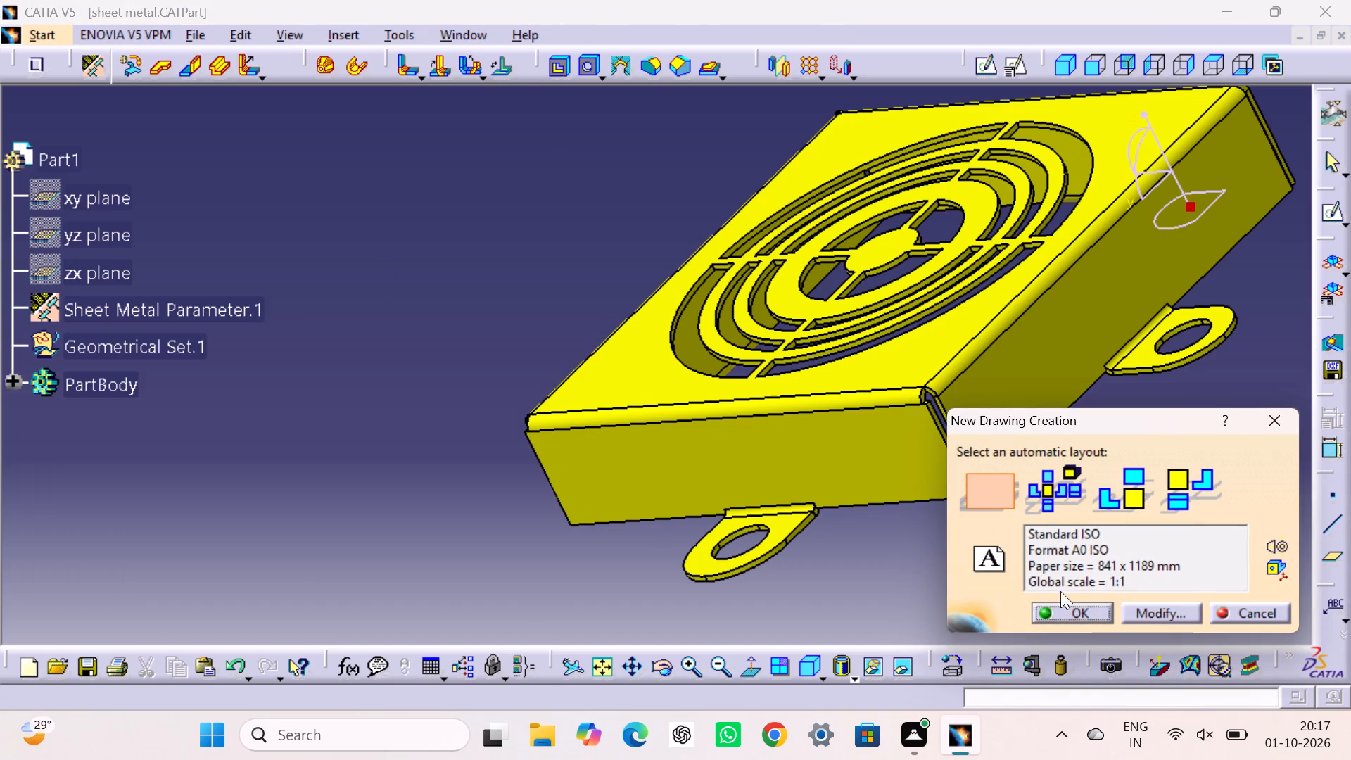
click(1065, 614)
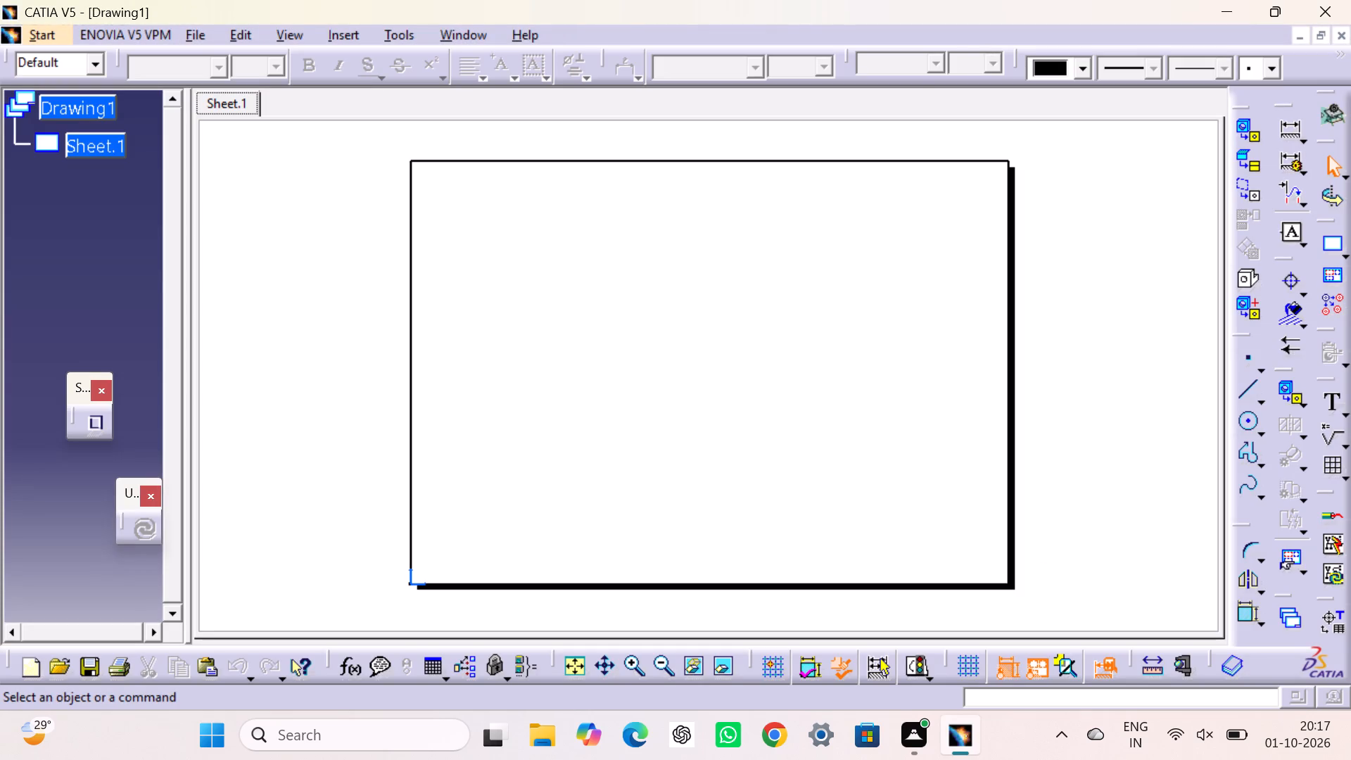
Create a frame and title block on the sheet background in the Drawing Titleblock Sample 1 style.
click(255, 33)
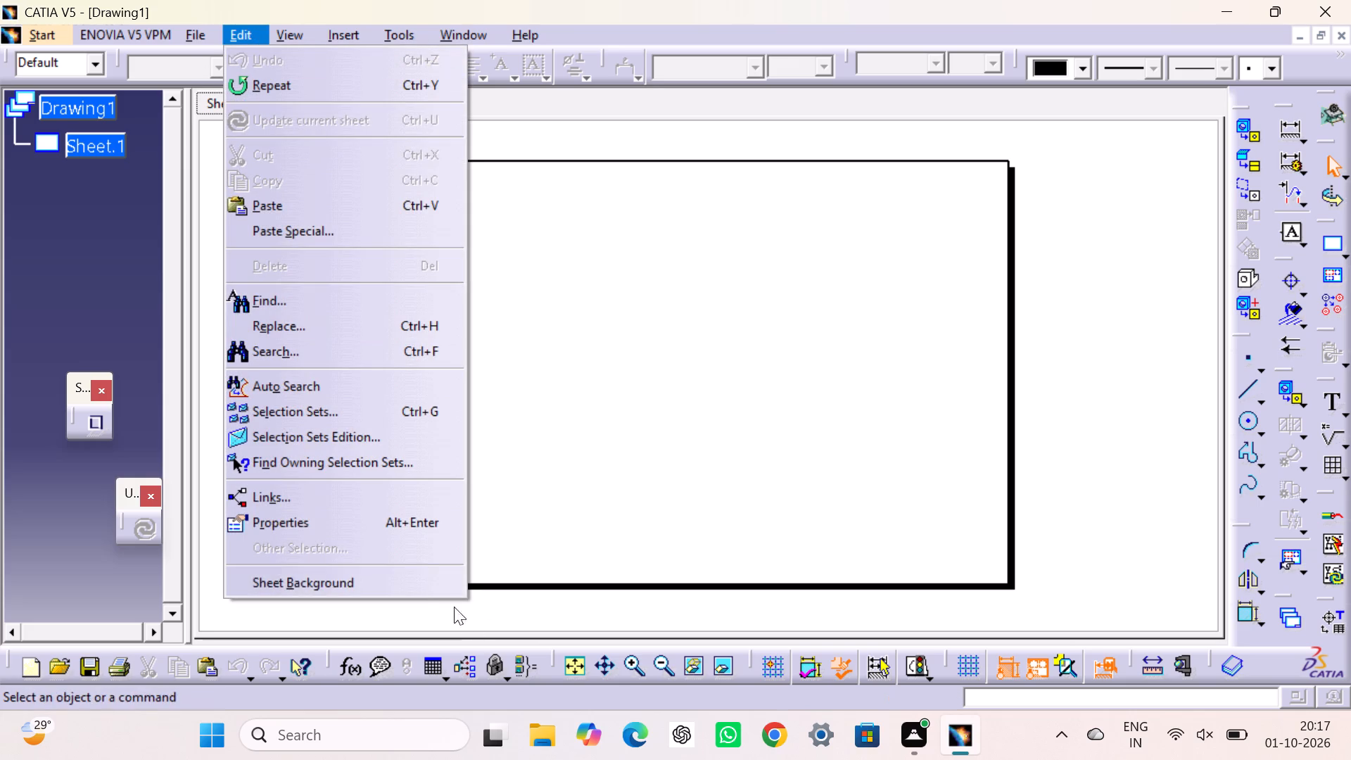
click(413, 588)
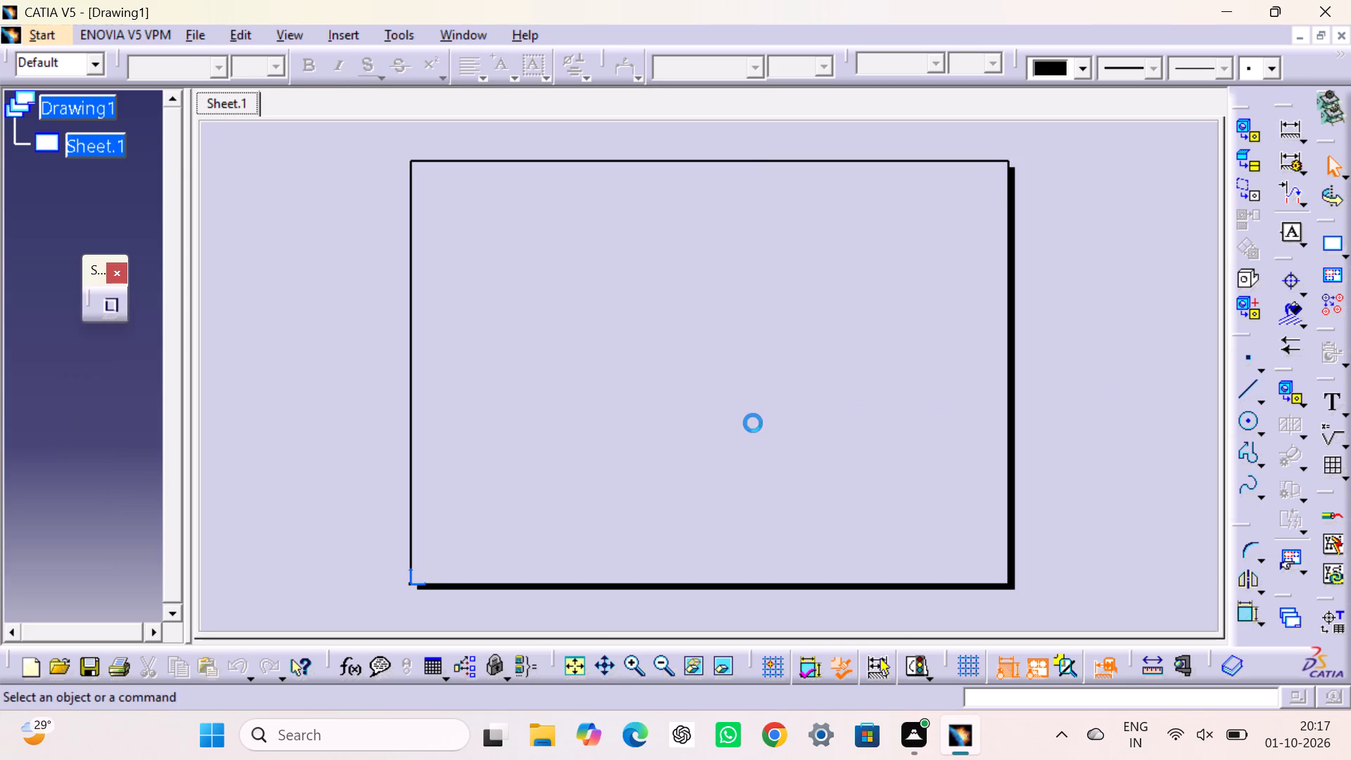
click(1330, 239)
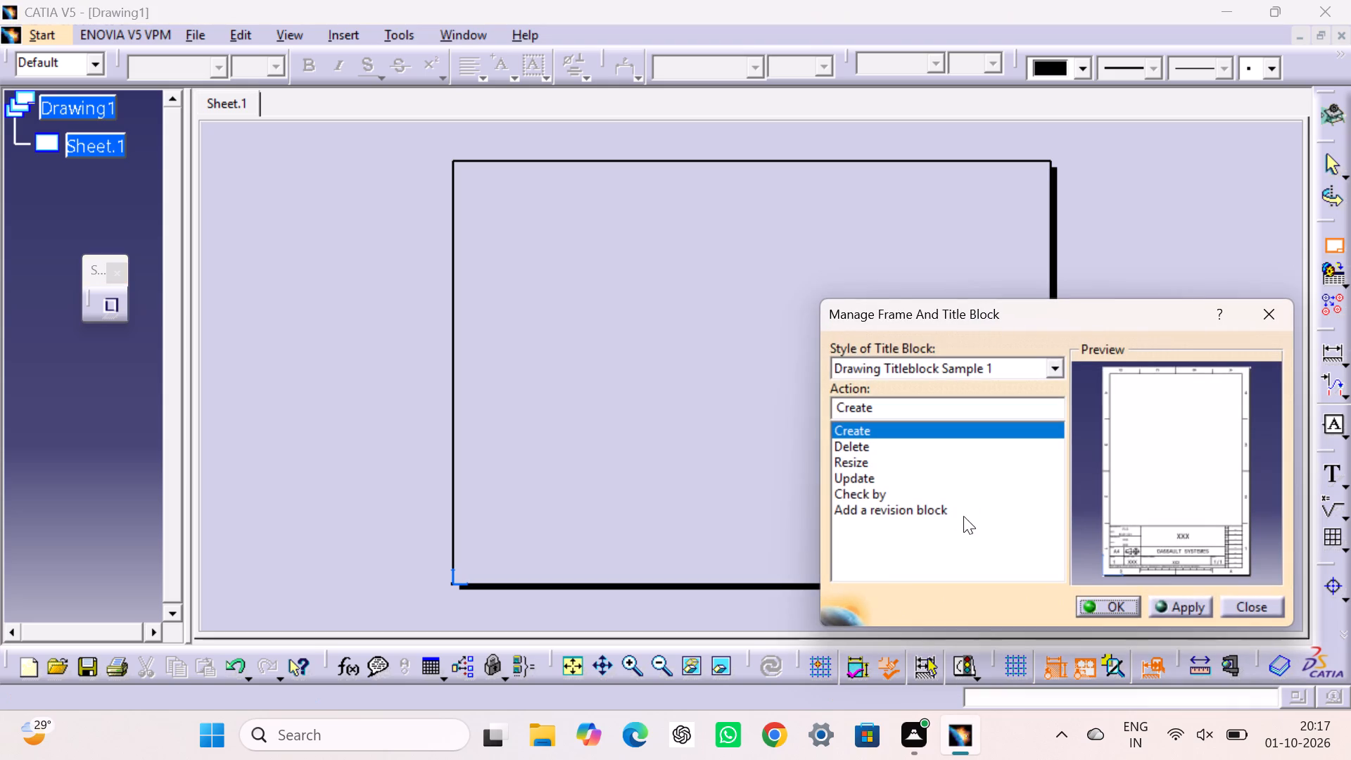
click(1058, 370)
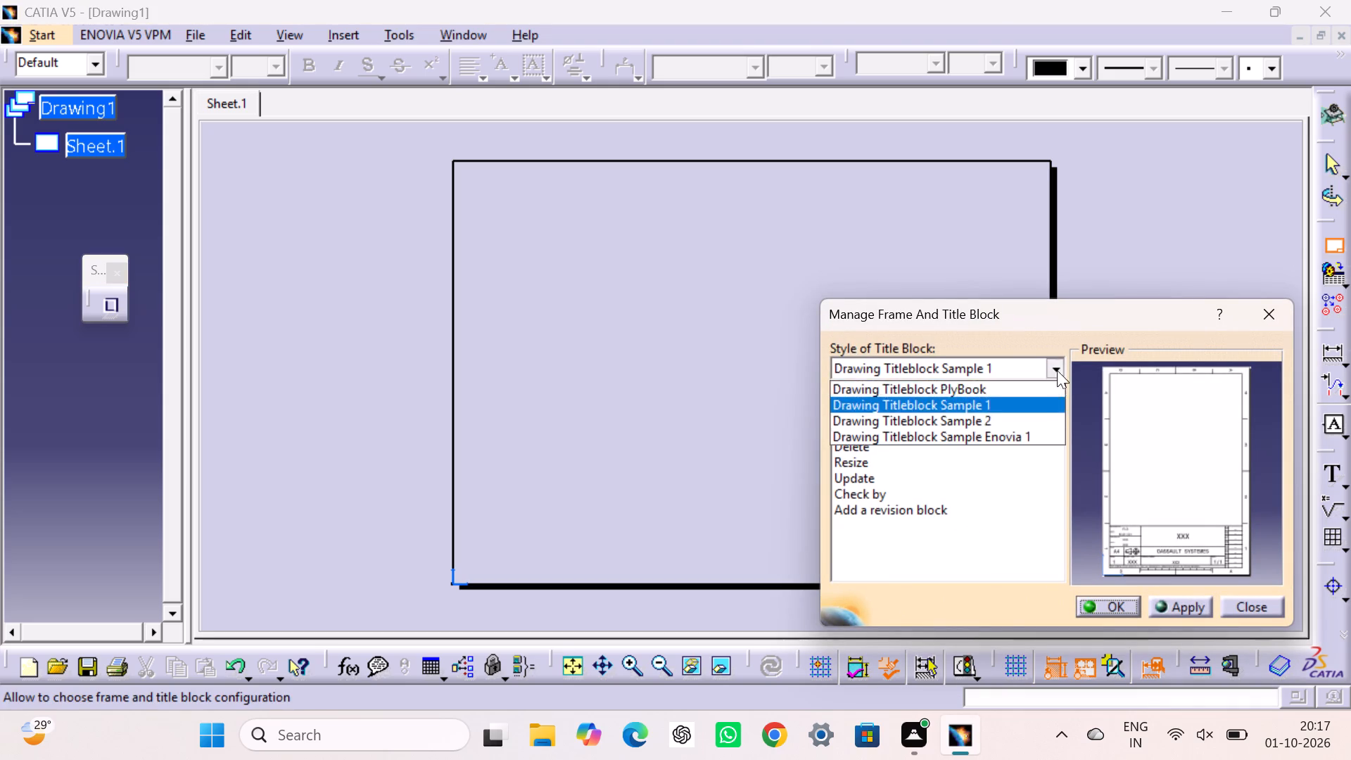
click(1001, 407)
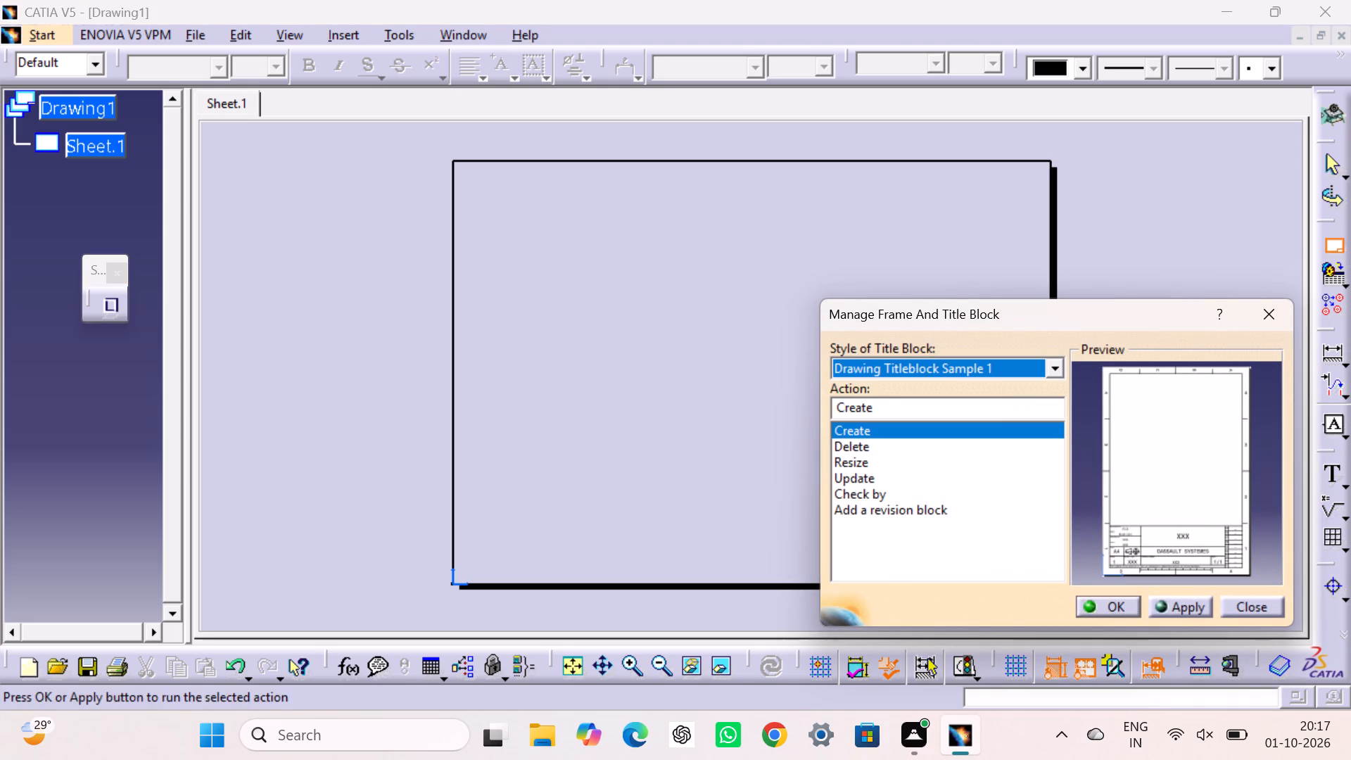
click(1102, 606)
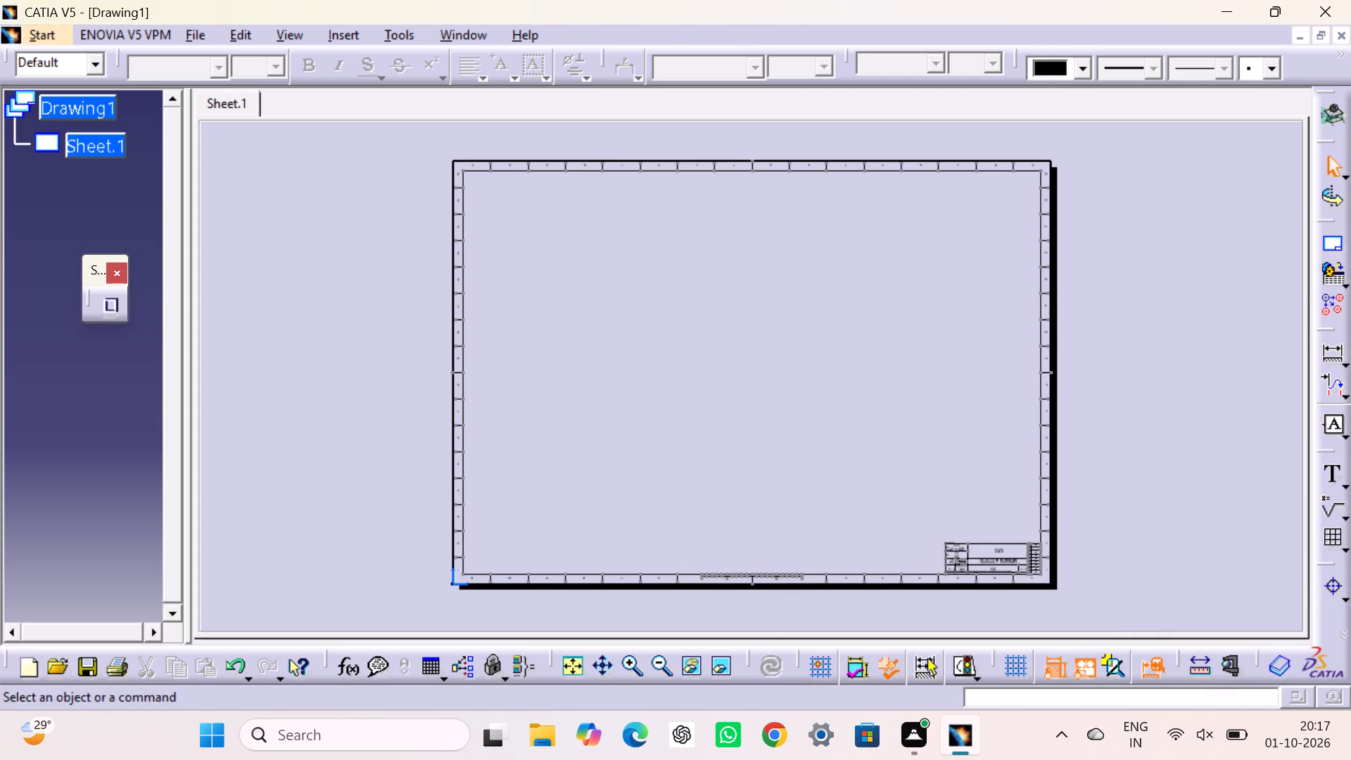
Replace the placeholder title in the title block's large upper cell with SHEET METAL PART.
double_click(635, 666)
drag(635, 664, 634, 648)
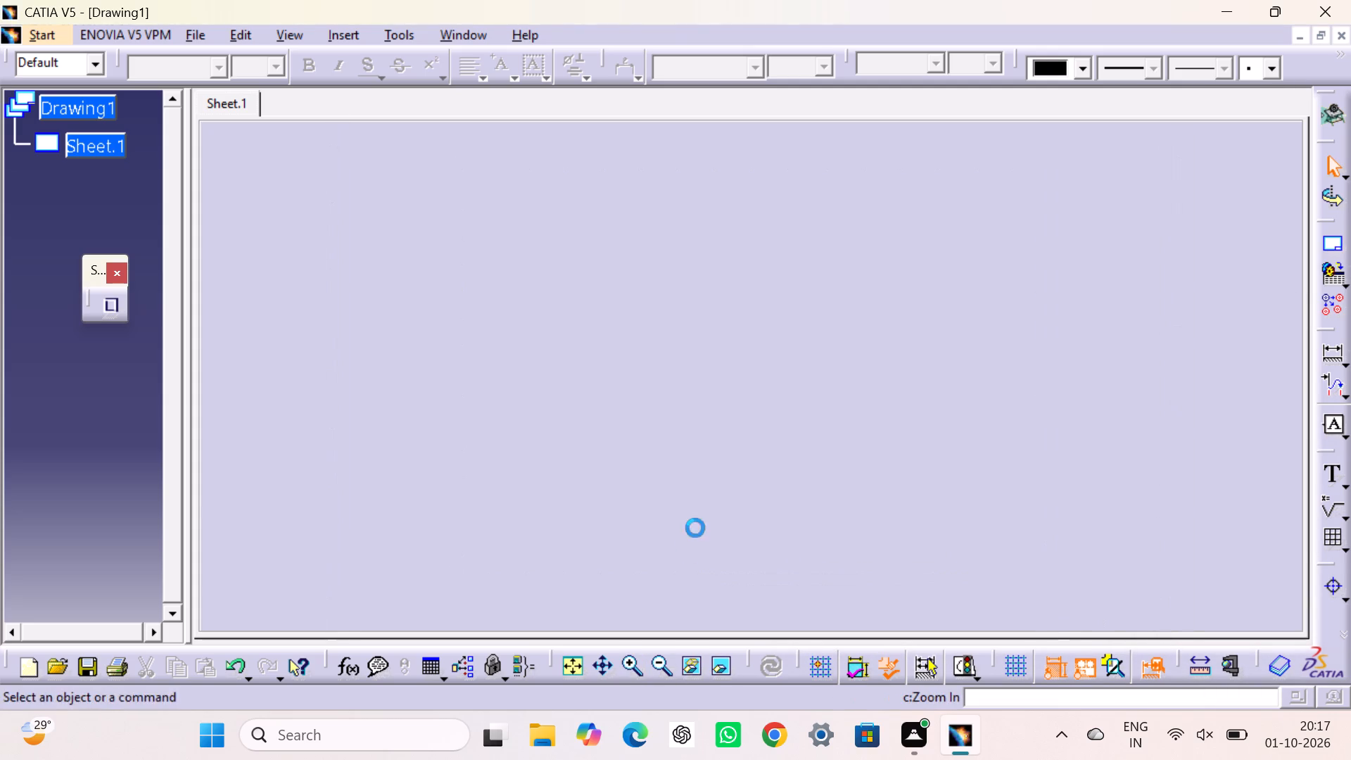
middle_drag(695, 526, 438, 232)
middle_drag(764, 452, 597, 443)
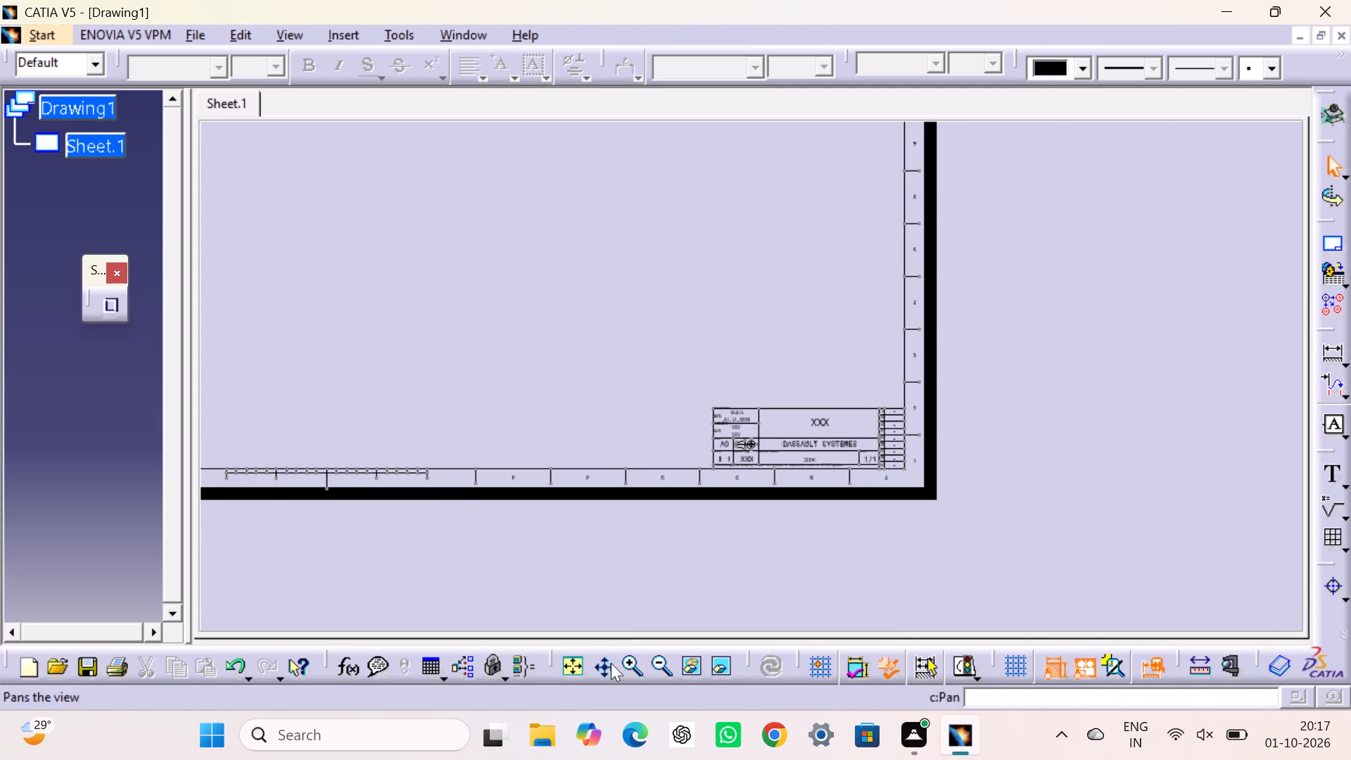
drag(632, 660, 632, 652)
double_click(632, 651)
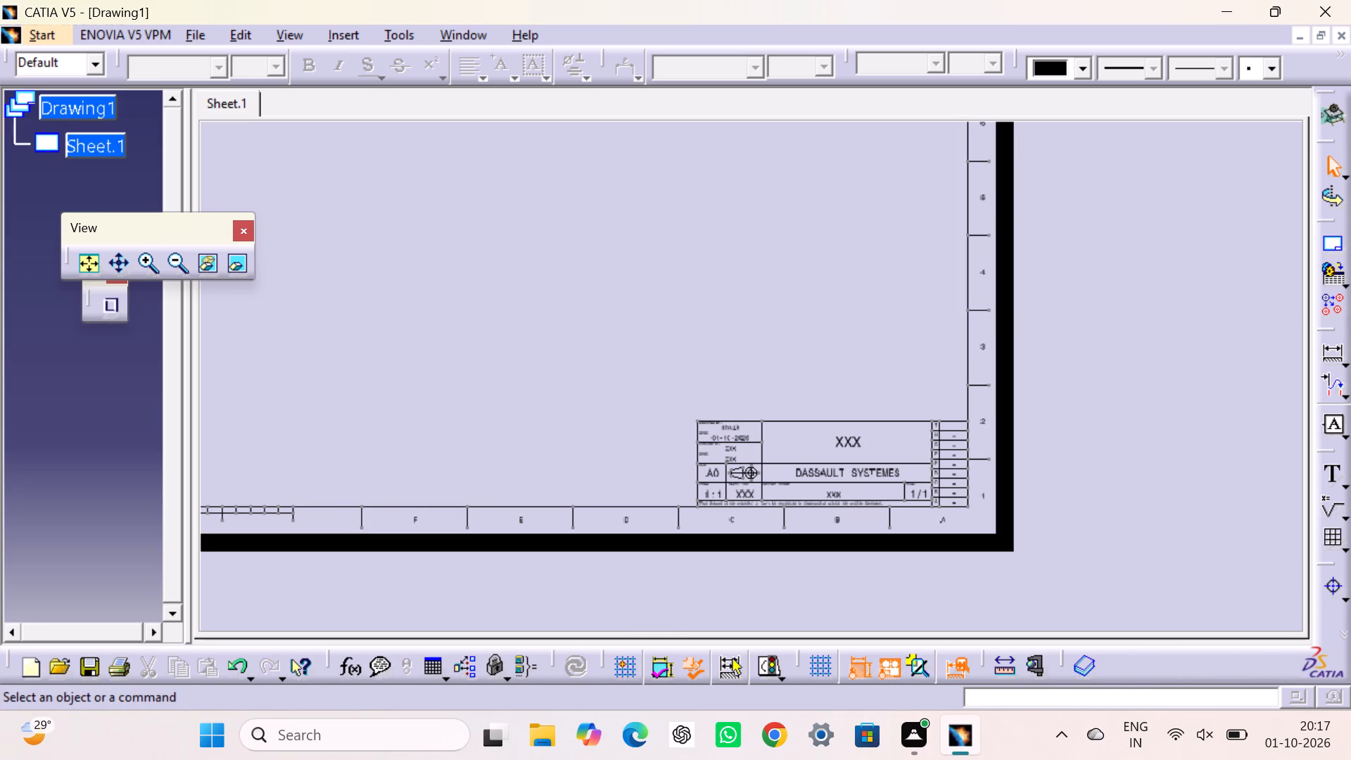
drag(118, 222, 648, 675)
drag(648, 675, 642, 666)
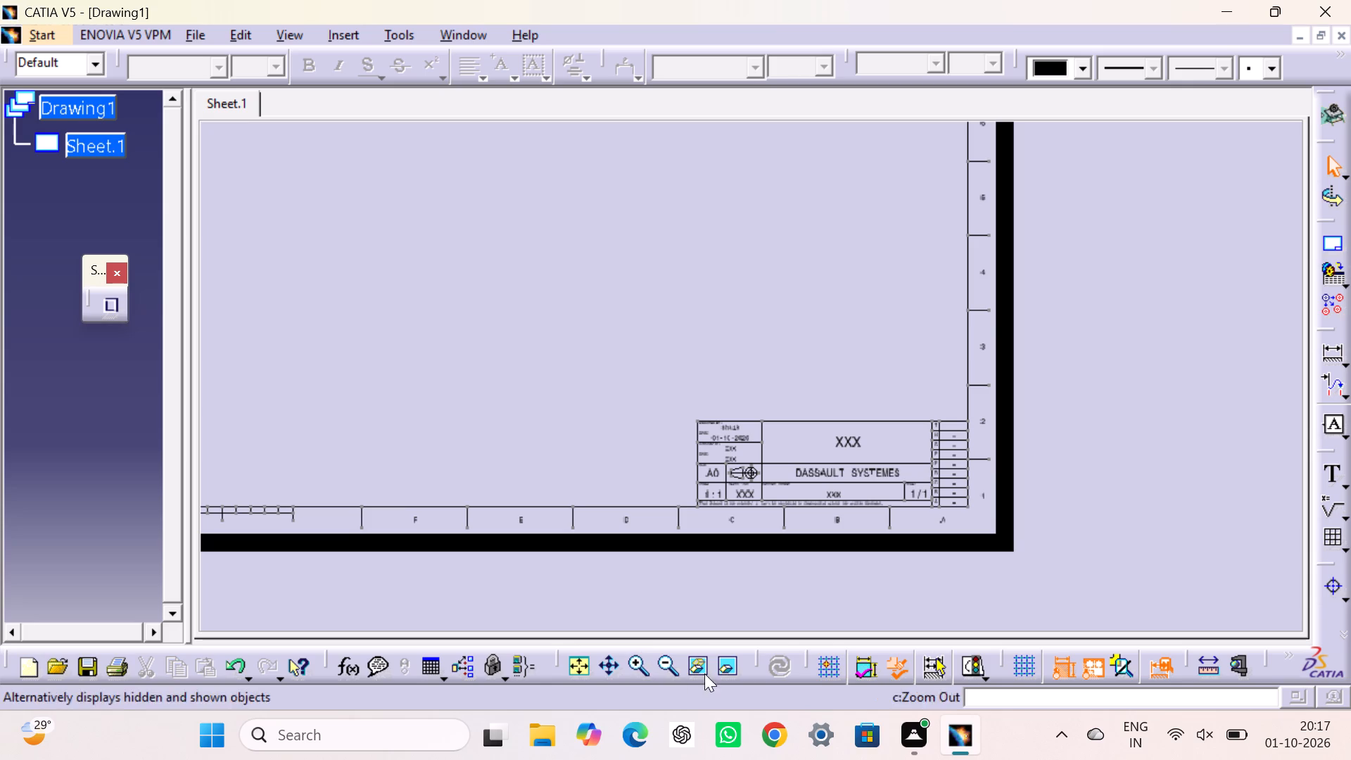
double_click(633, 666)
middle_drag(668, 574, 595, 533)
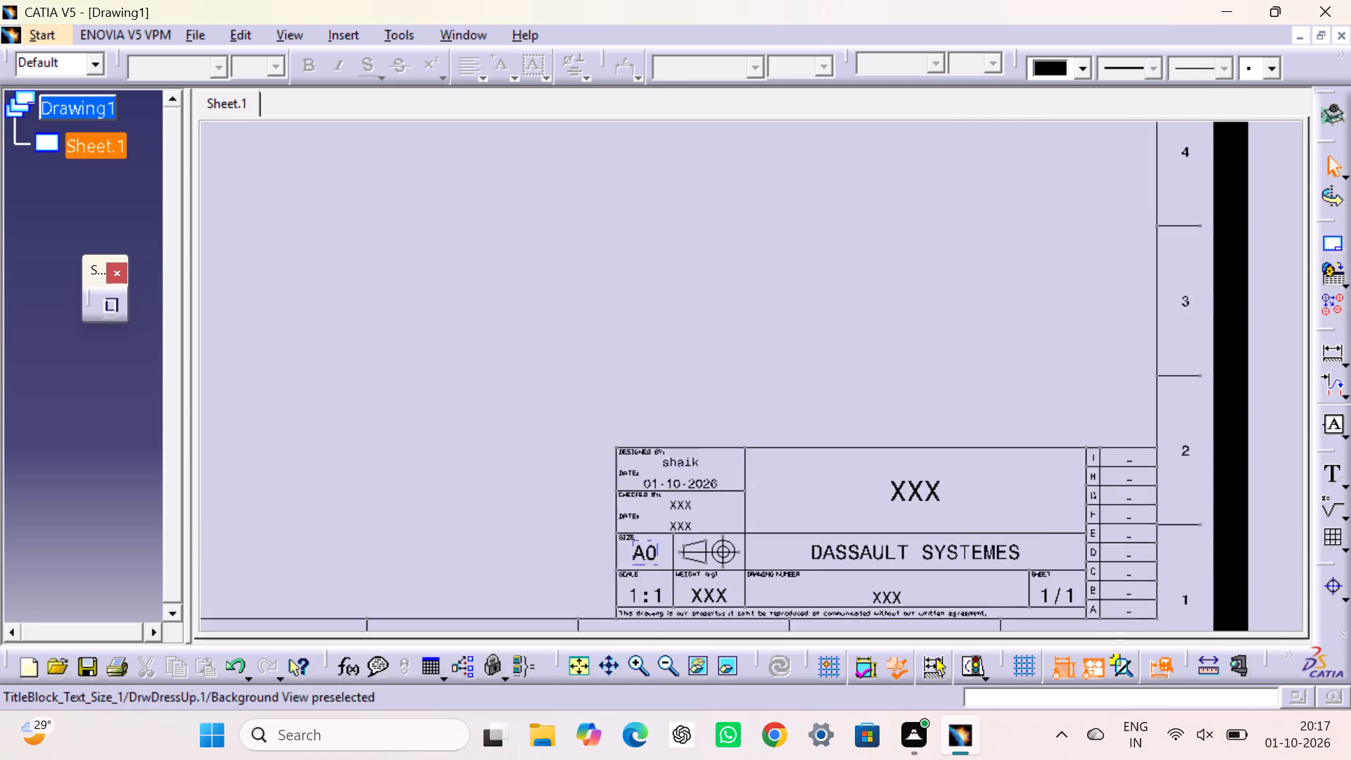
middle_drag(595, 533, 502, 506)
double_click(551, 413)
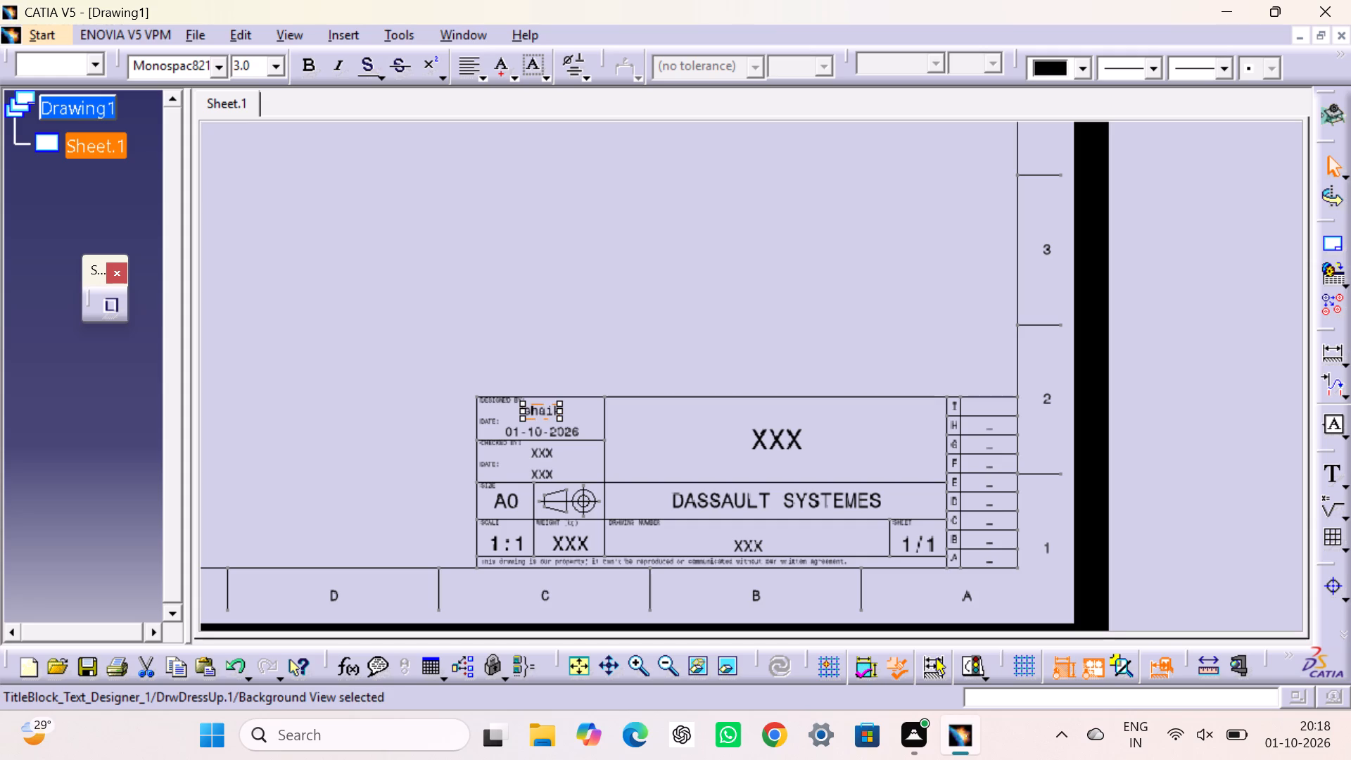
double_click(791, 443)
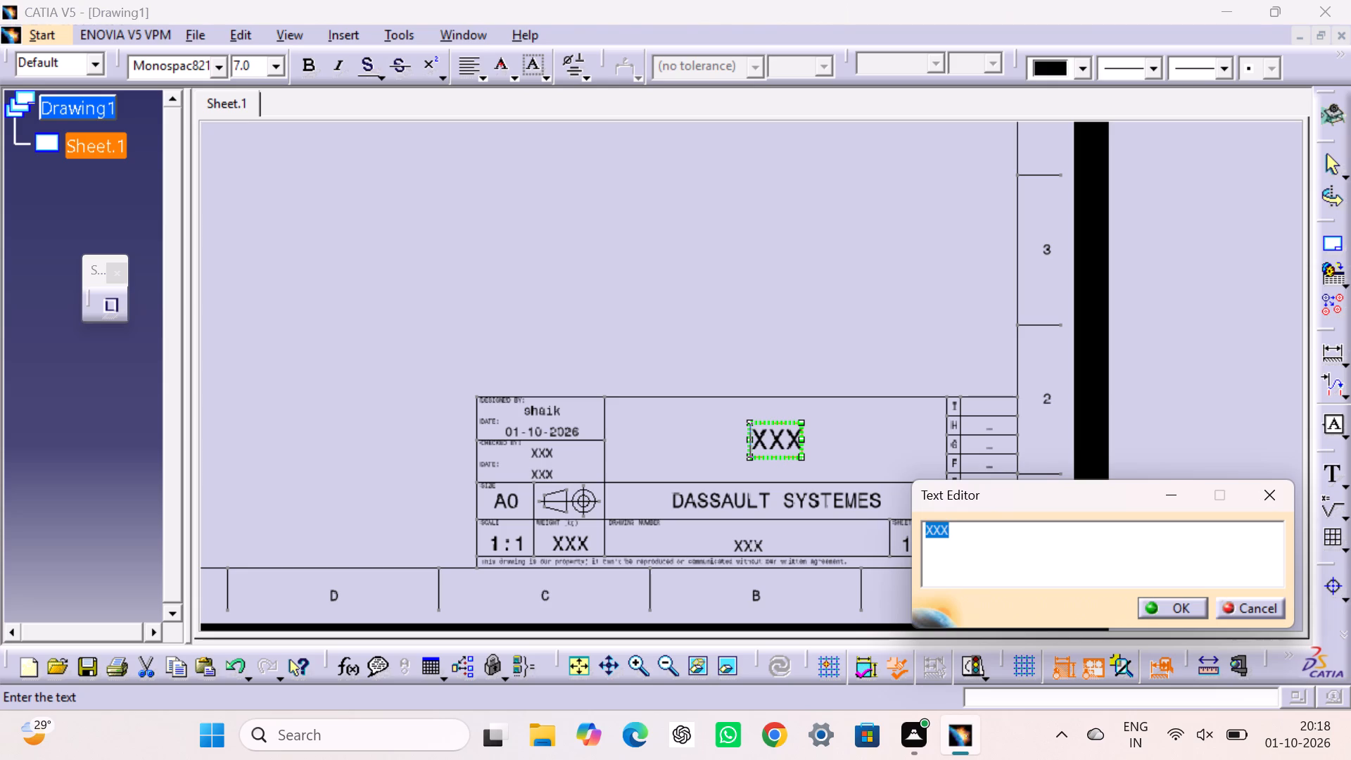
text(SHEET METAL)
key(space)
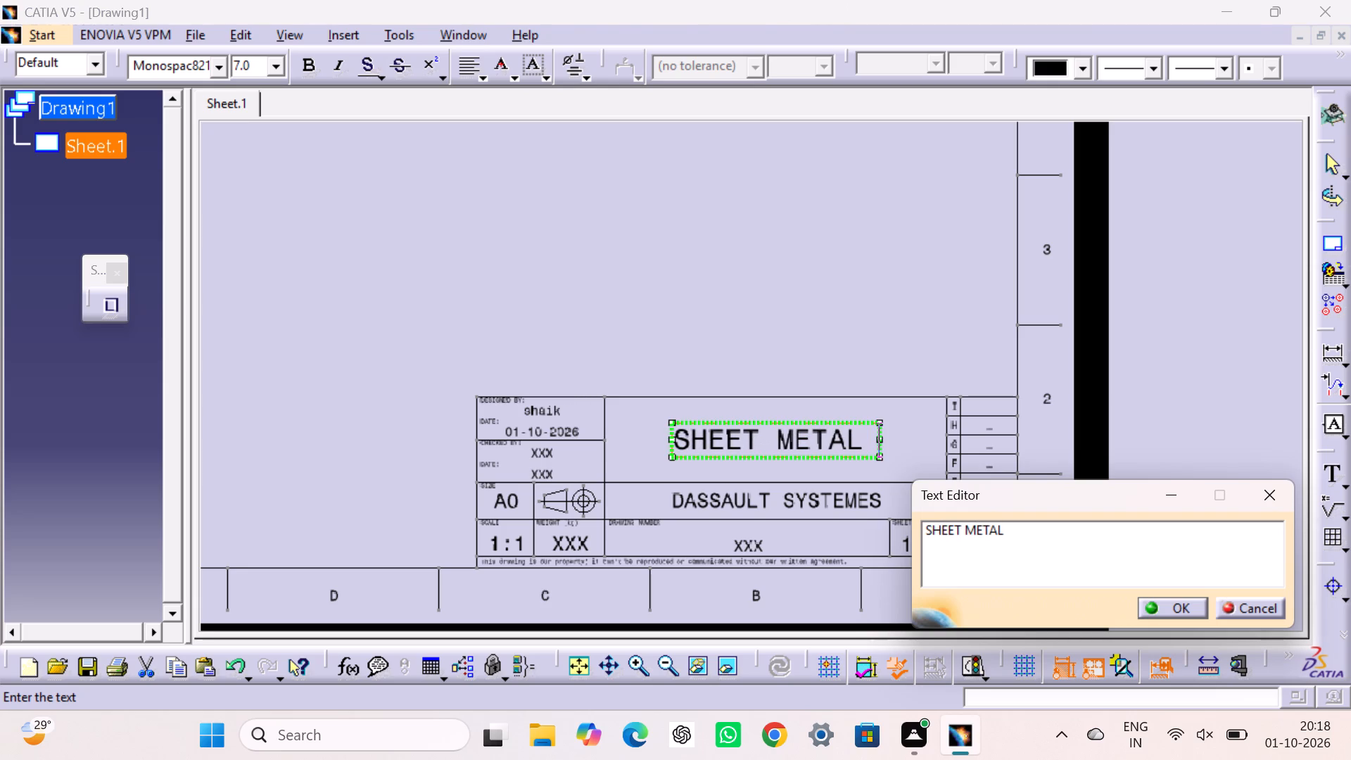
text(PART)
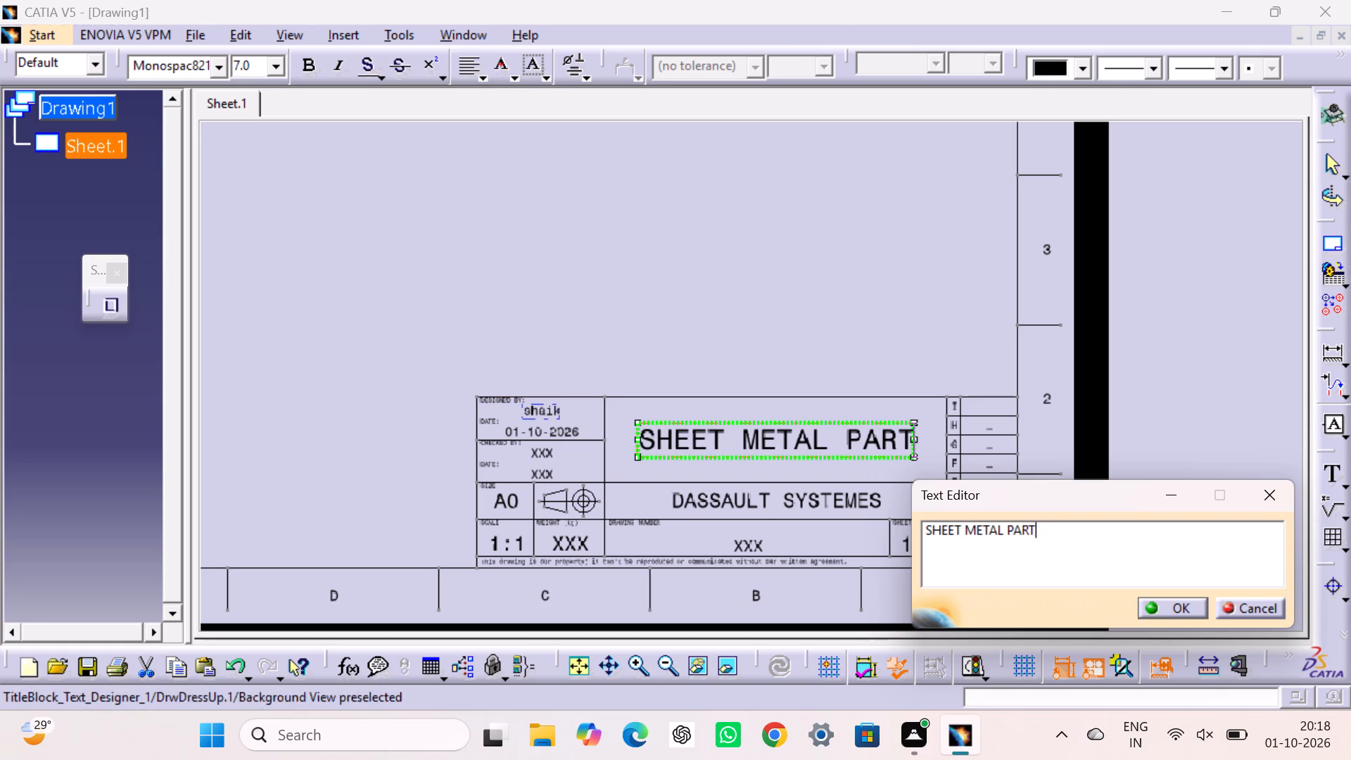
Complete the designer's name in the title block's Designed By field.
double_click(526, 410)
double_click(527, 410)
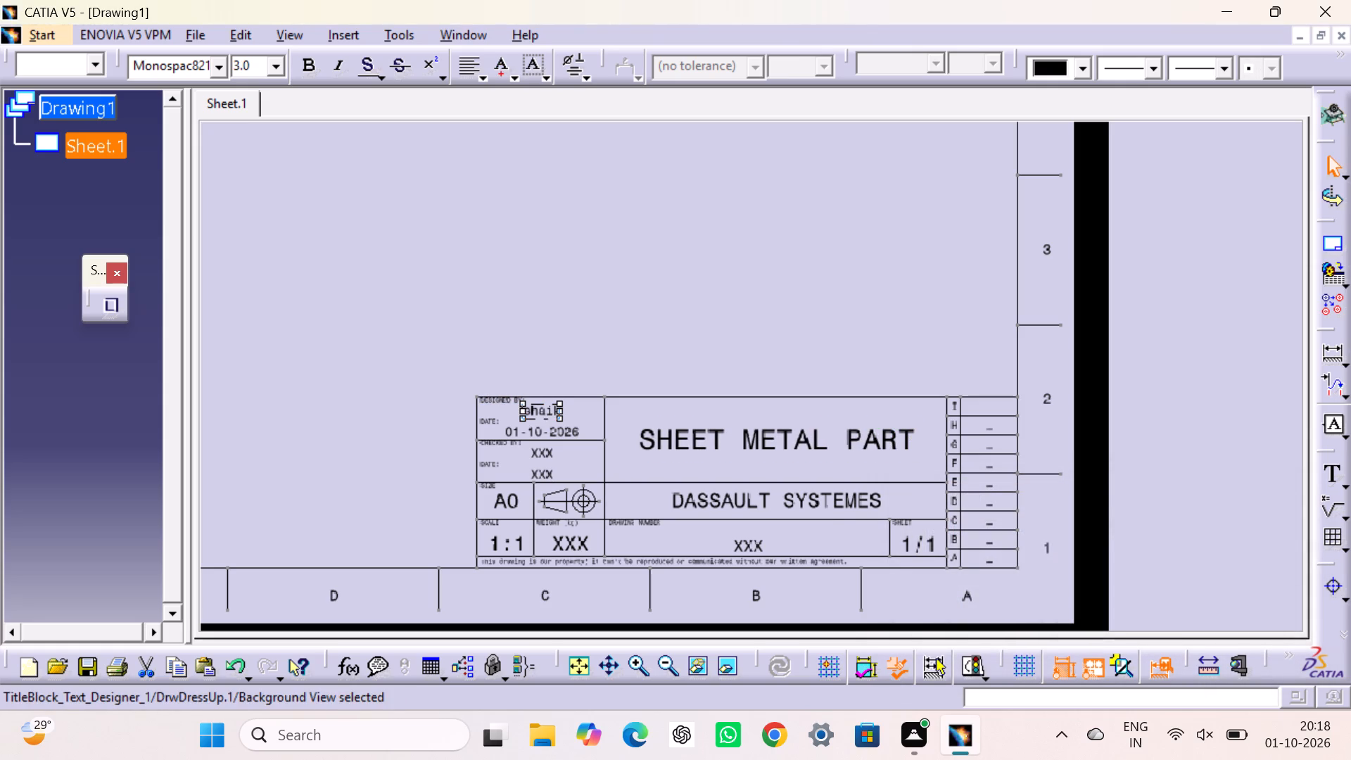
double_click(547, 408)
click(547, 408)
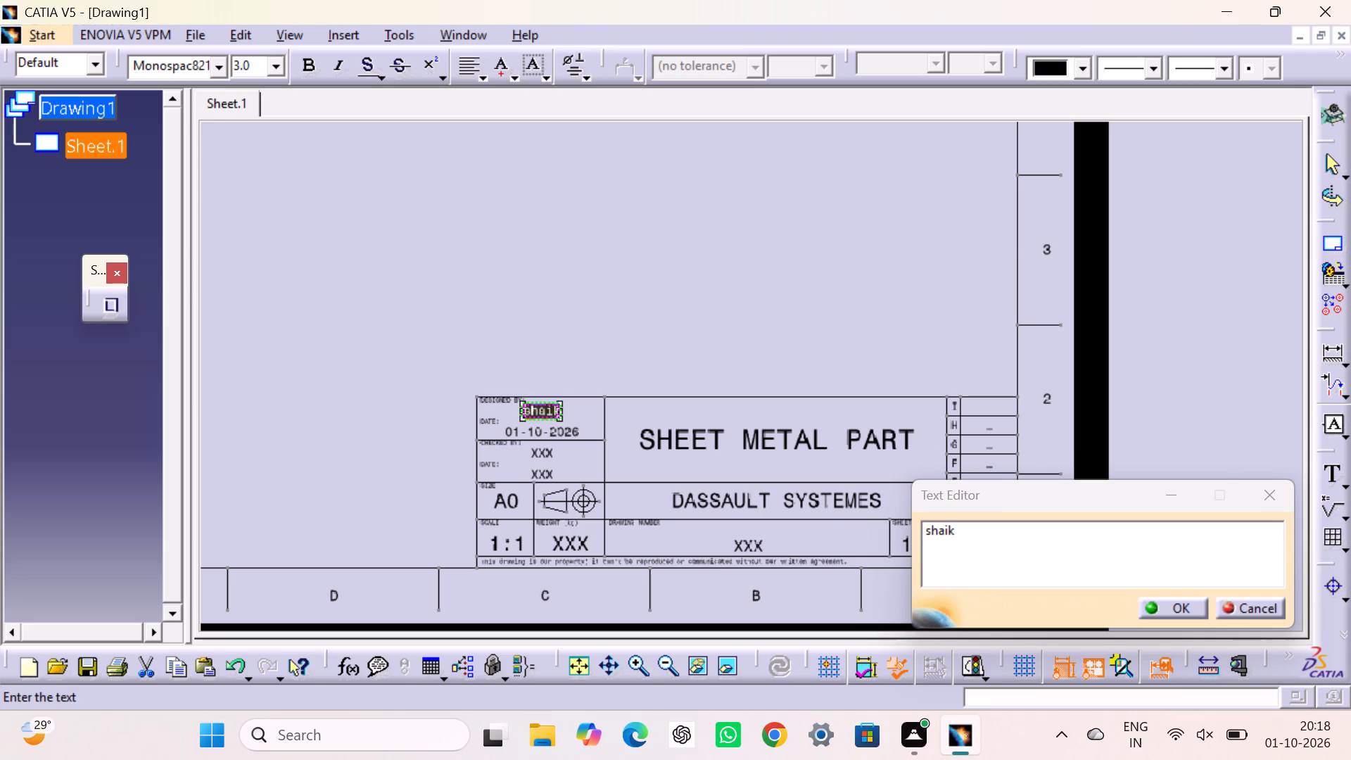
click(957, 534)
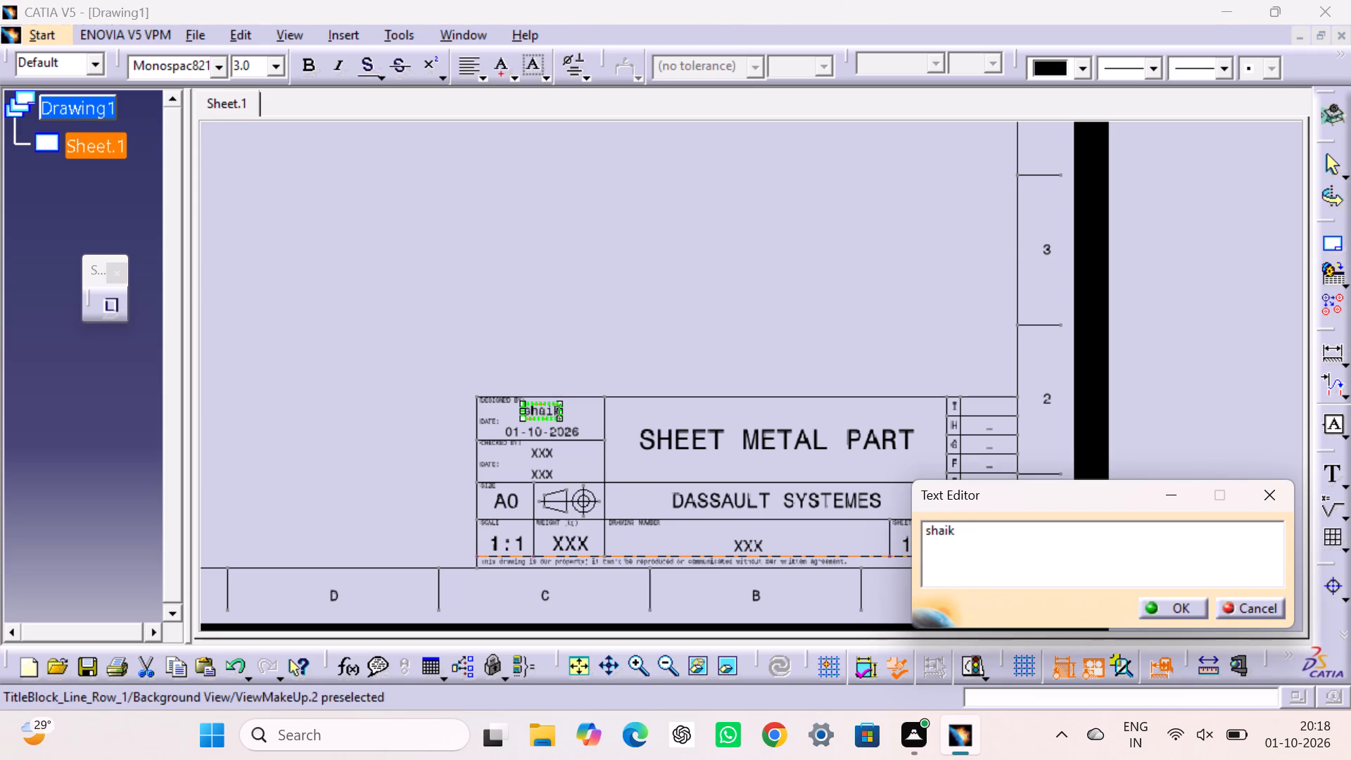
key(space)
text(ashif)
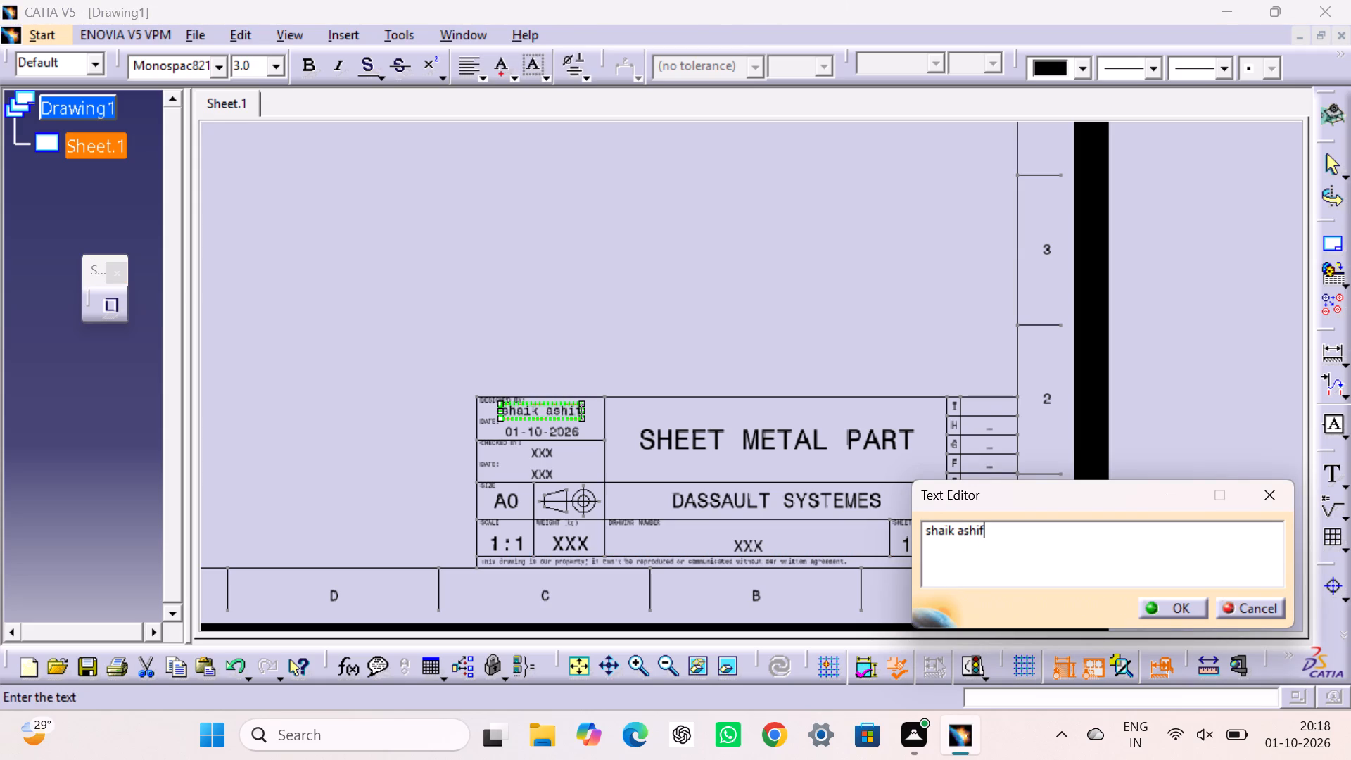
click(1173, 614)
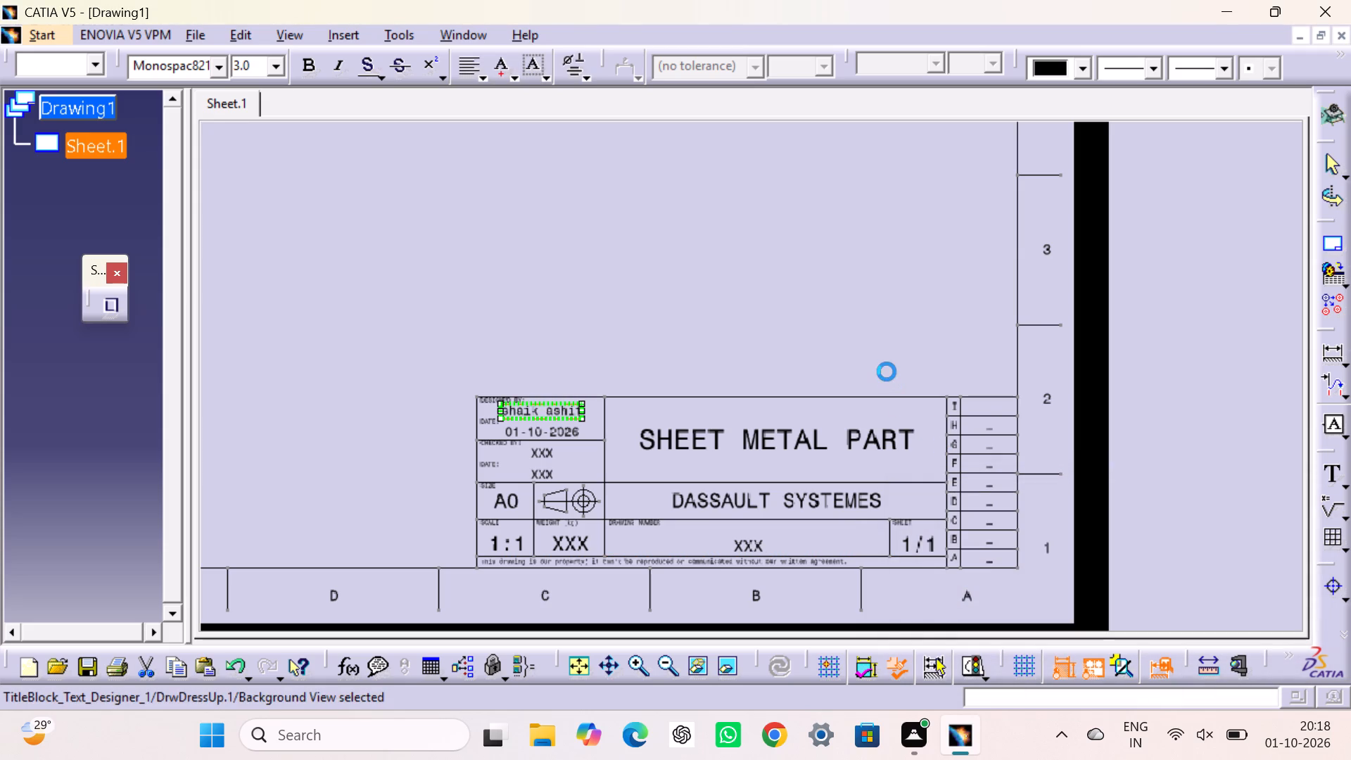
click(887, 372)
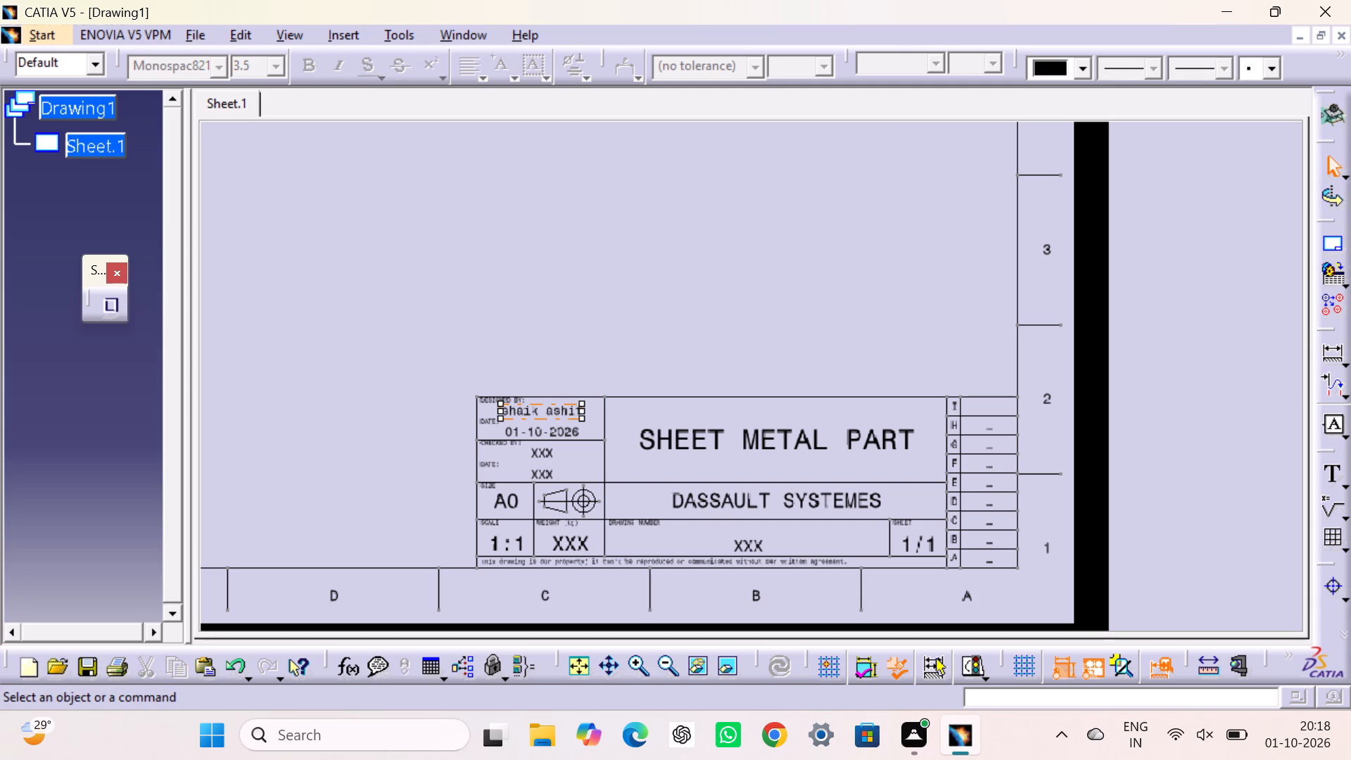
Return from the sheet background to the working views.
middle_drag(797, 359, 934, 474)
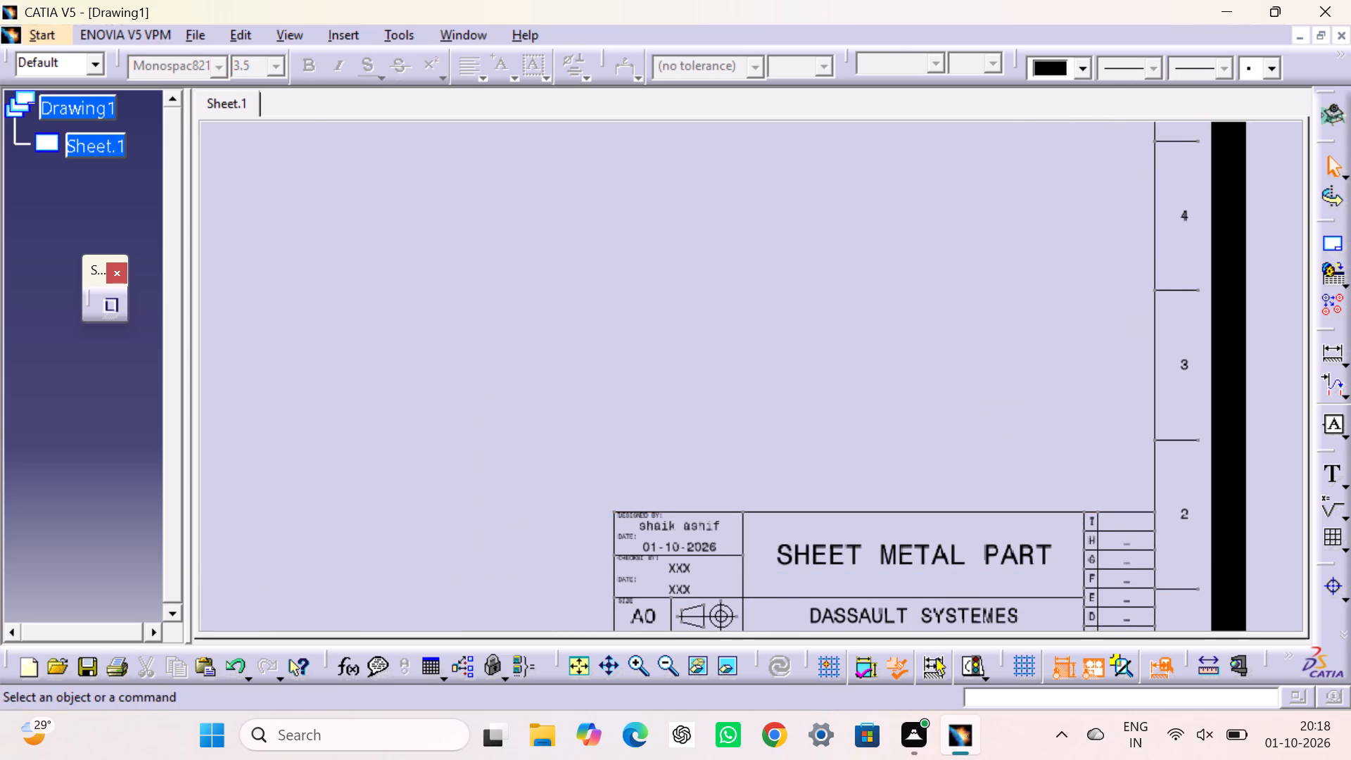
click(242, 30)
click(372, 588)
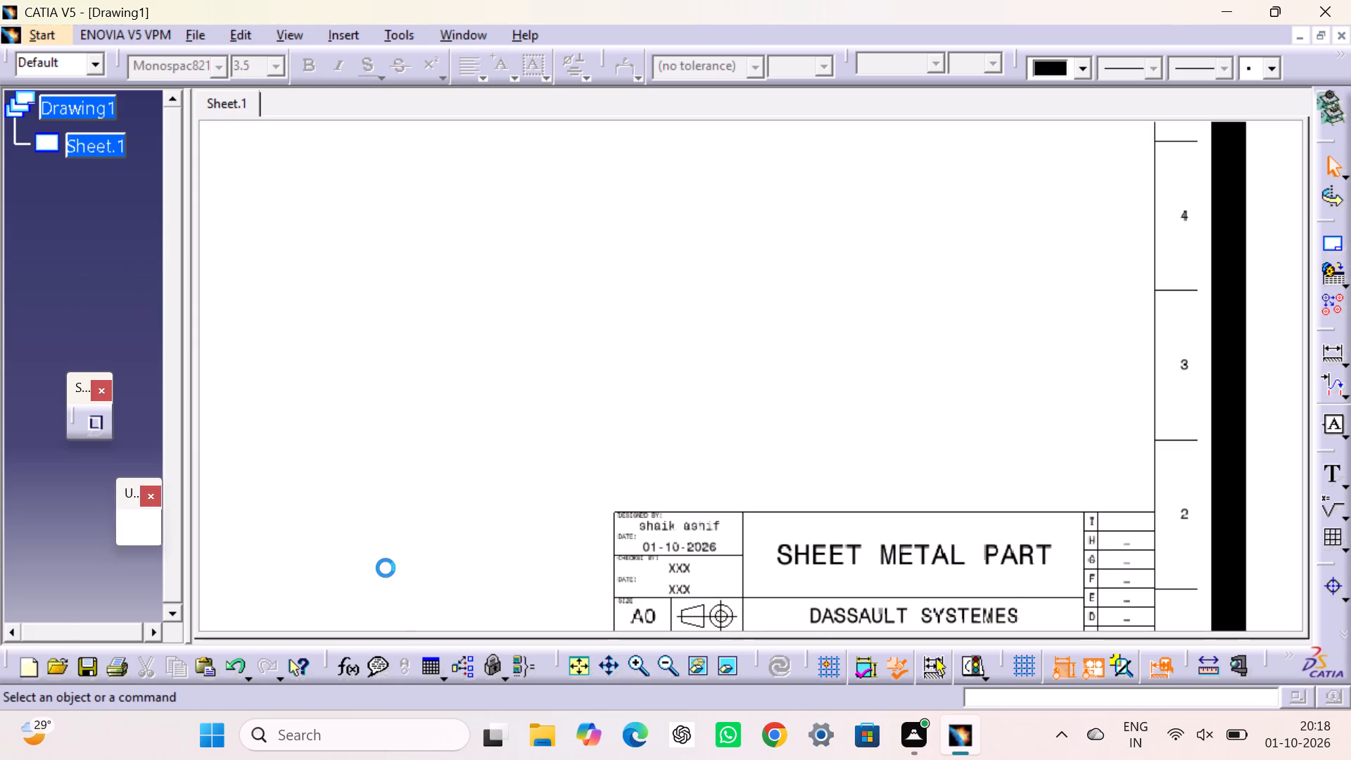
click(569, 416)
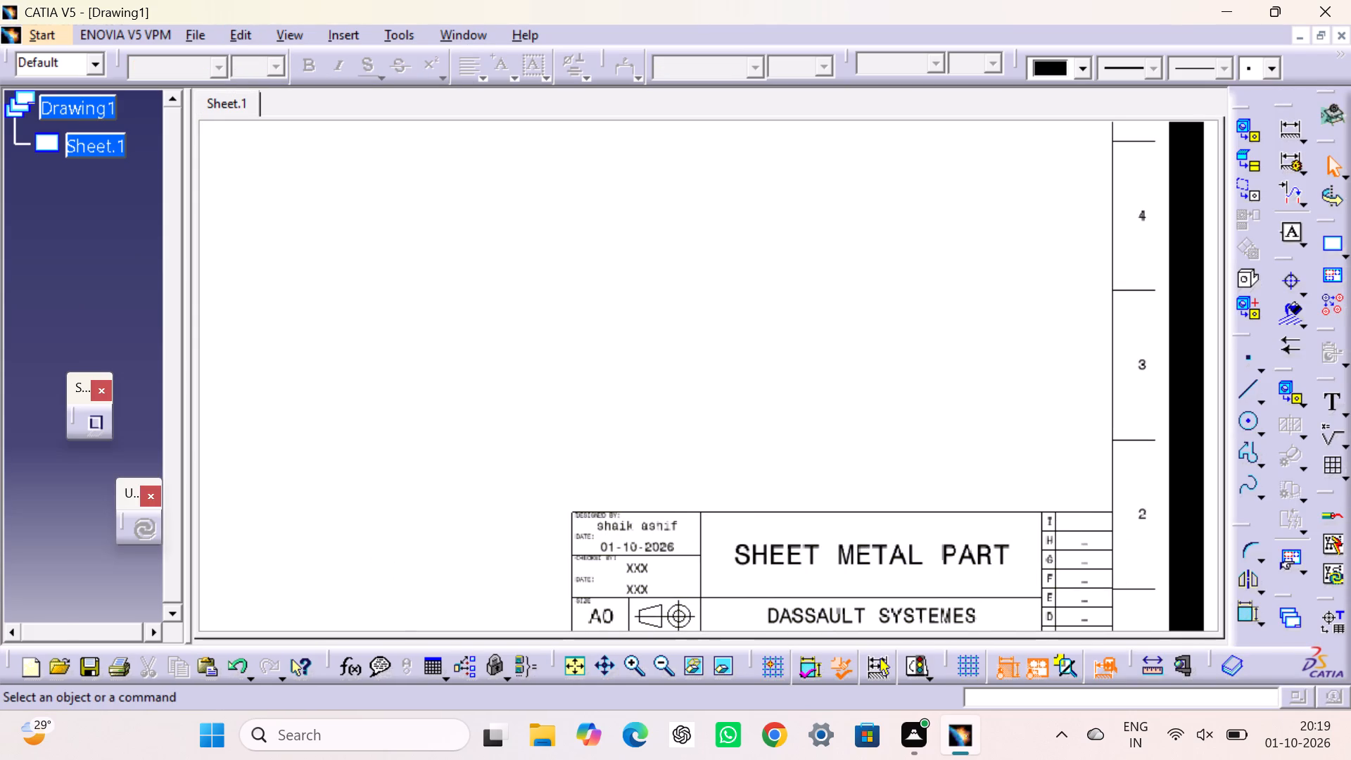
Create a front view of sheet metal.CATPart from the yz plane, placed just left of the sheet's centre.
middle_drag(540, 422, 705, 338)
click(576, 666)
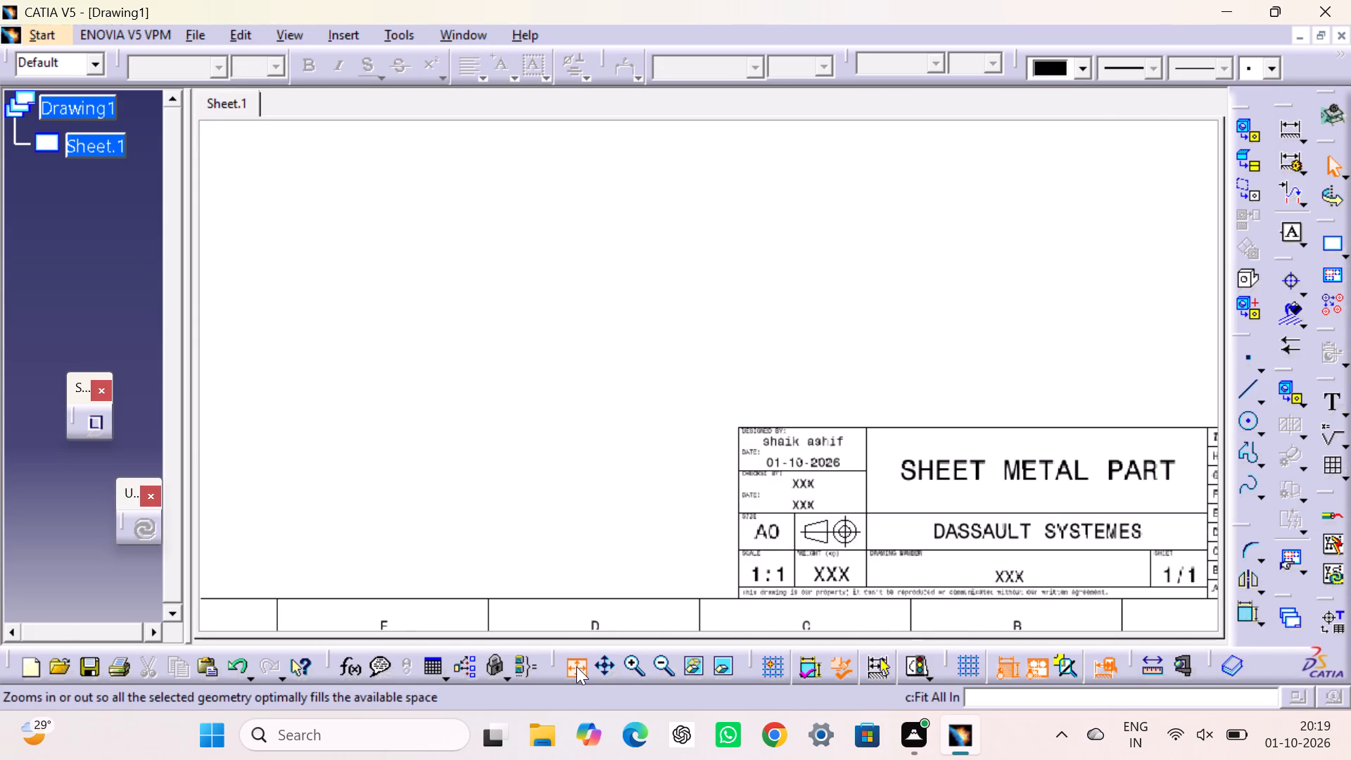
click(592, 419)
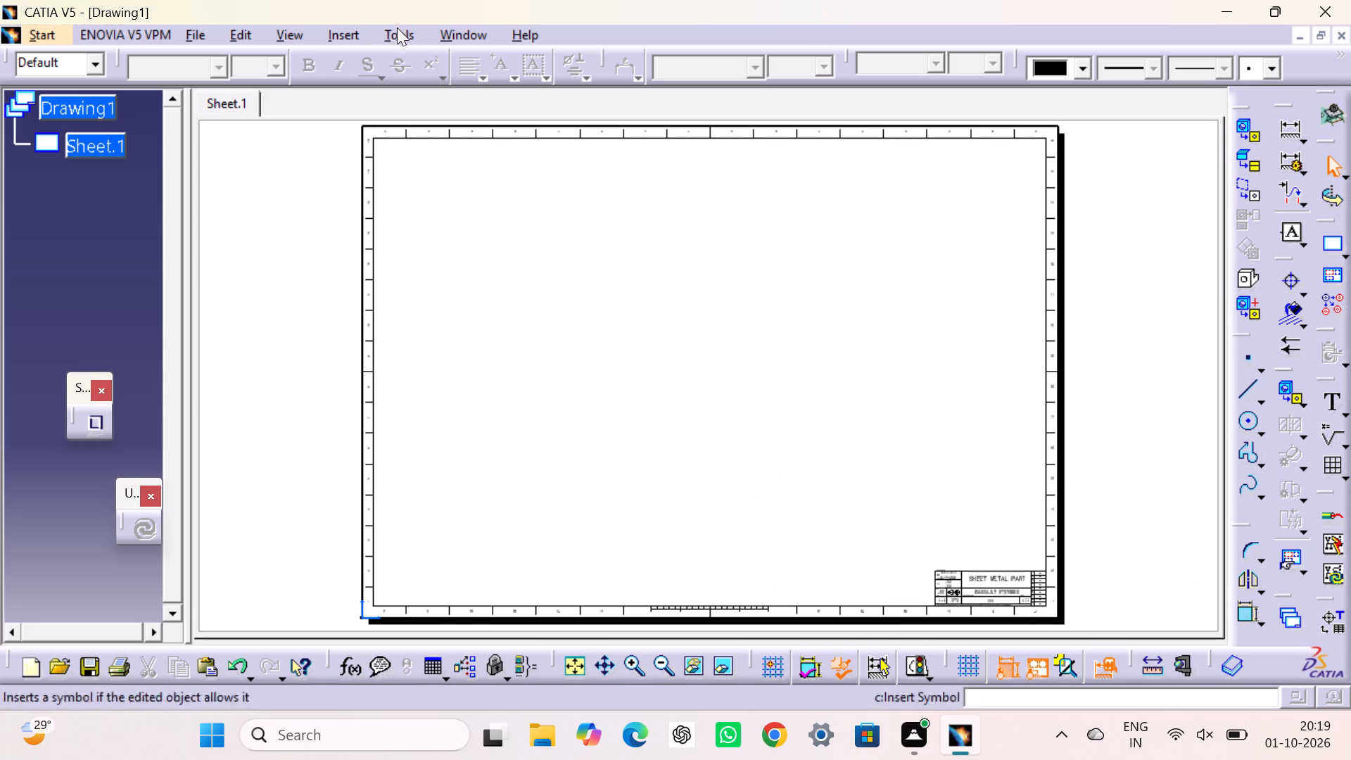
click(1236, 124)
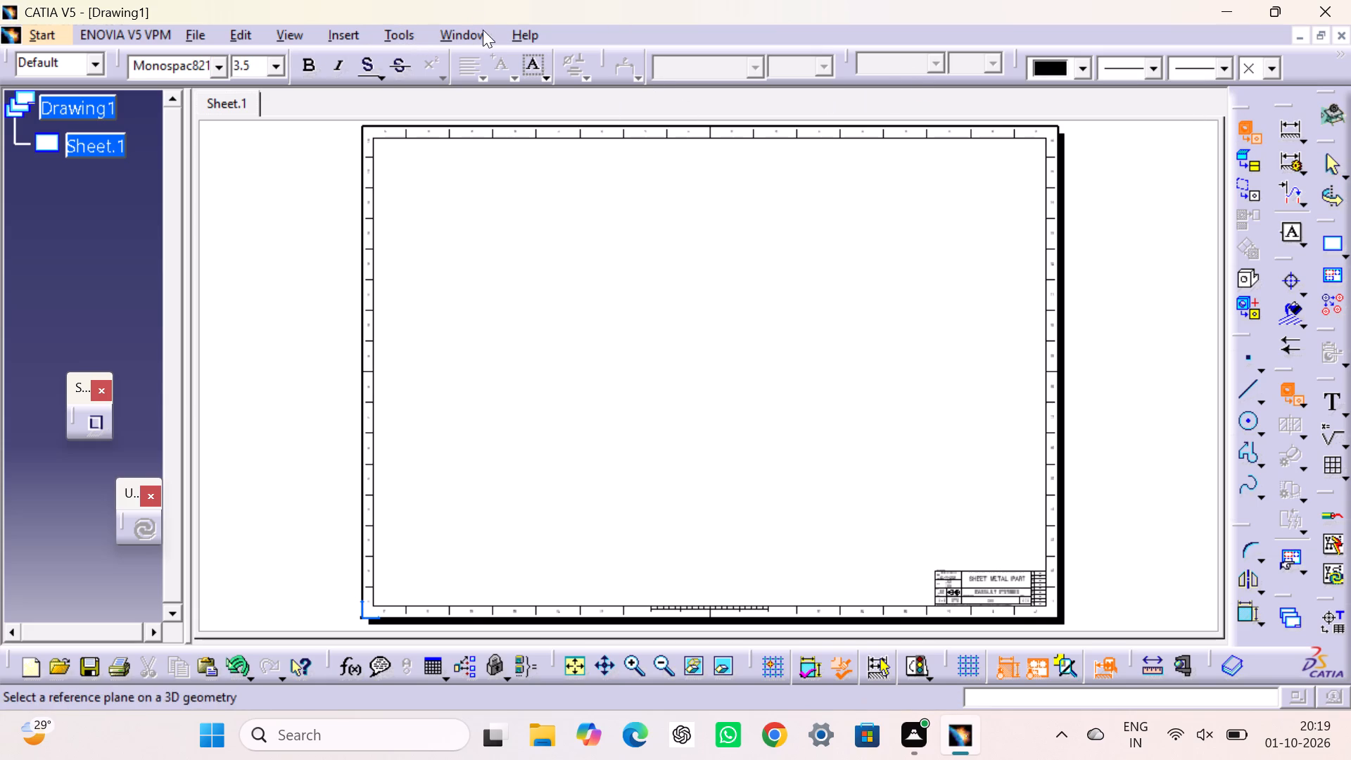
click(453, 32)
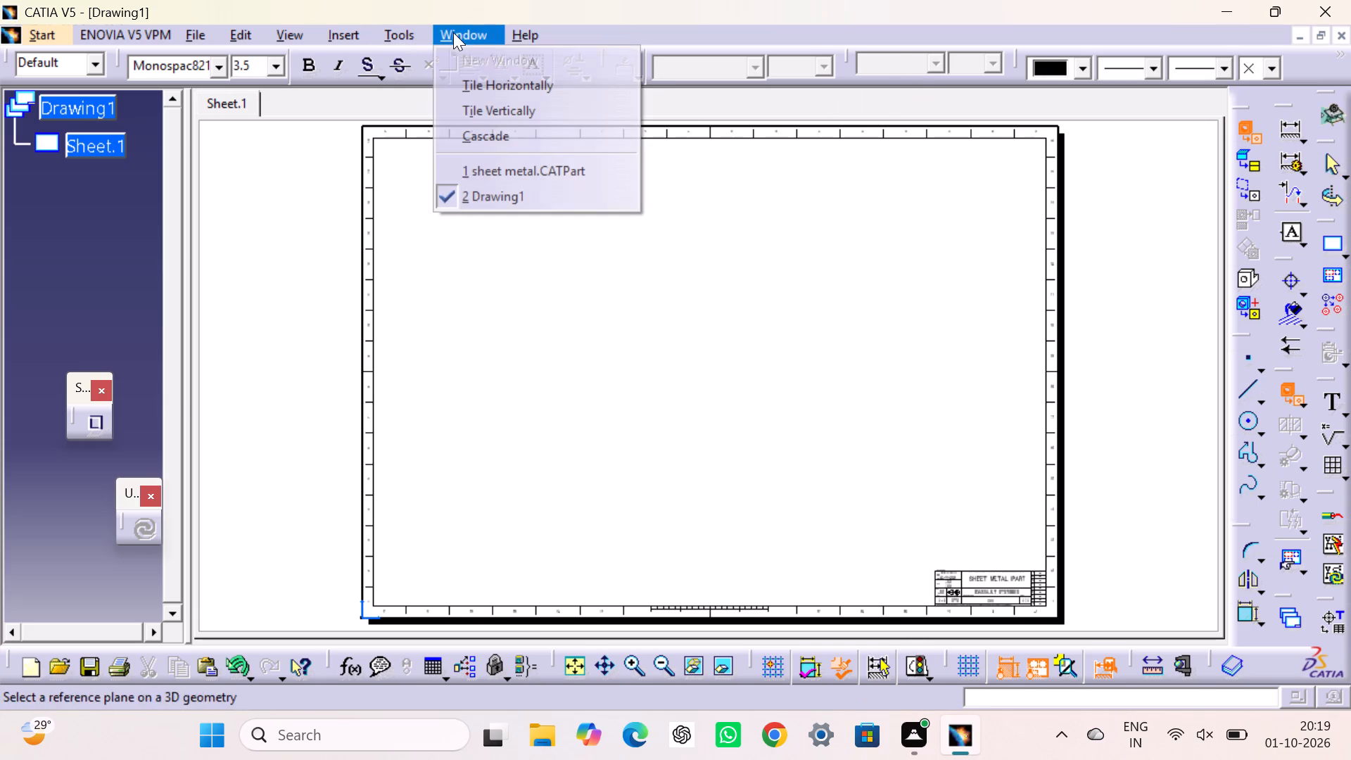
click(505, 173)
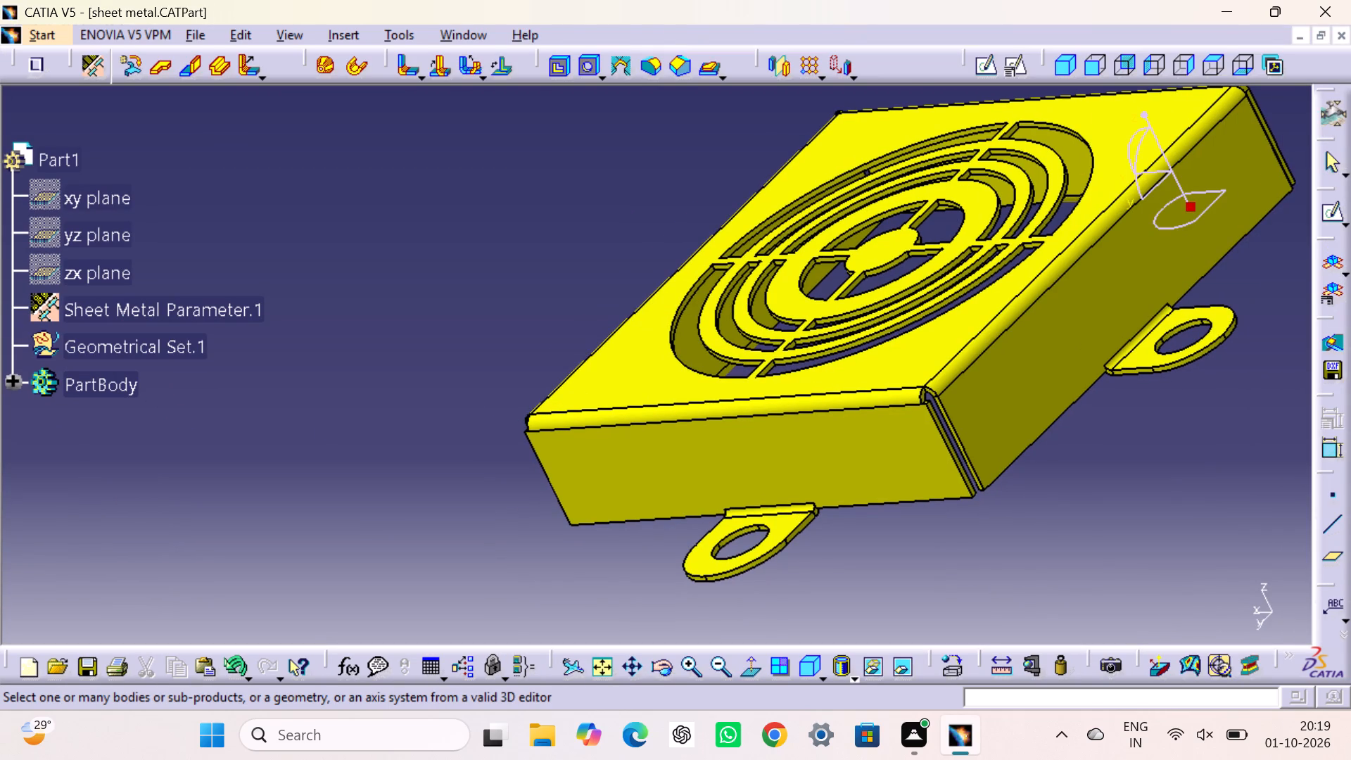
click(804, 670)
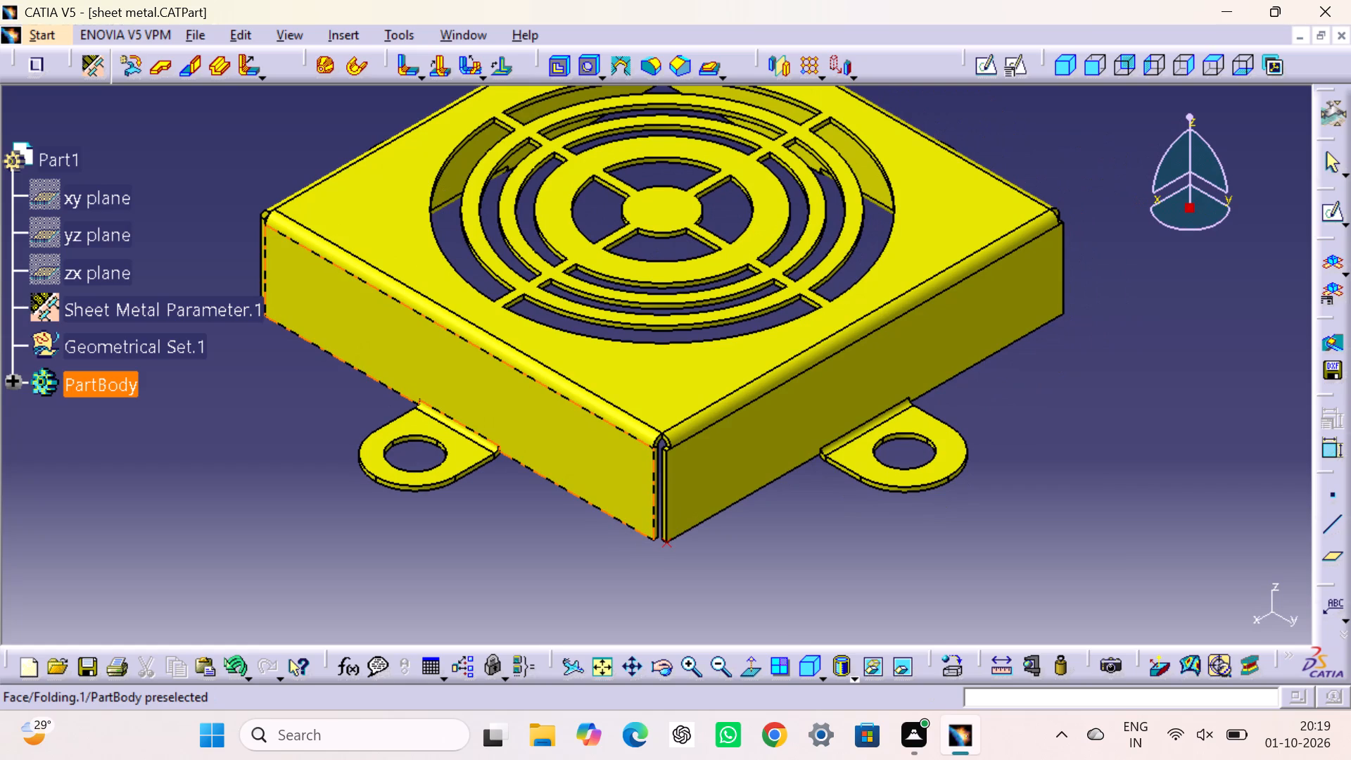
click(111, 227)
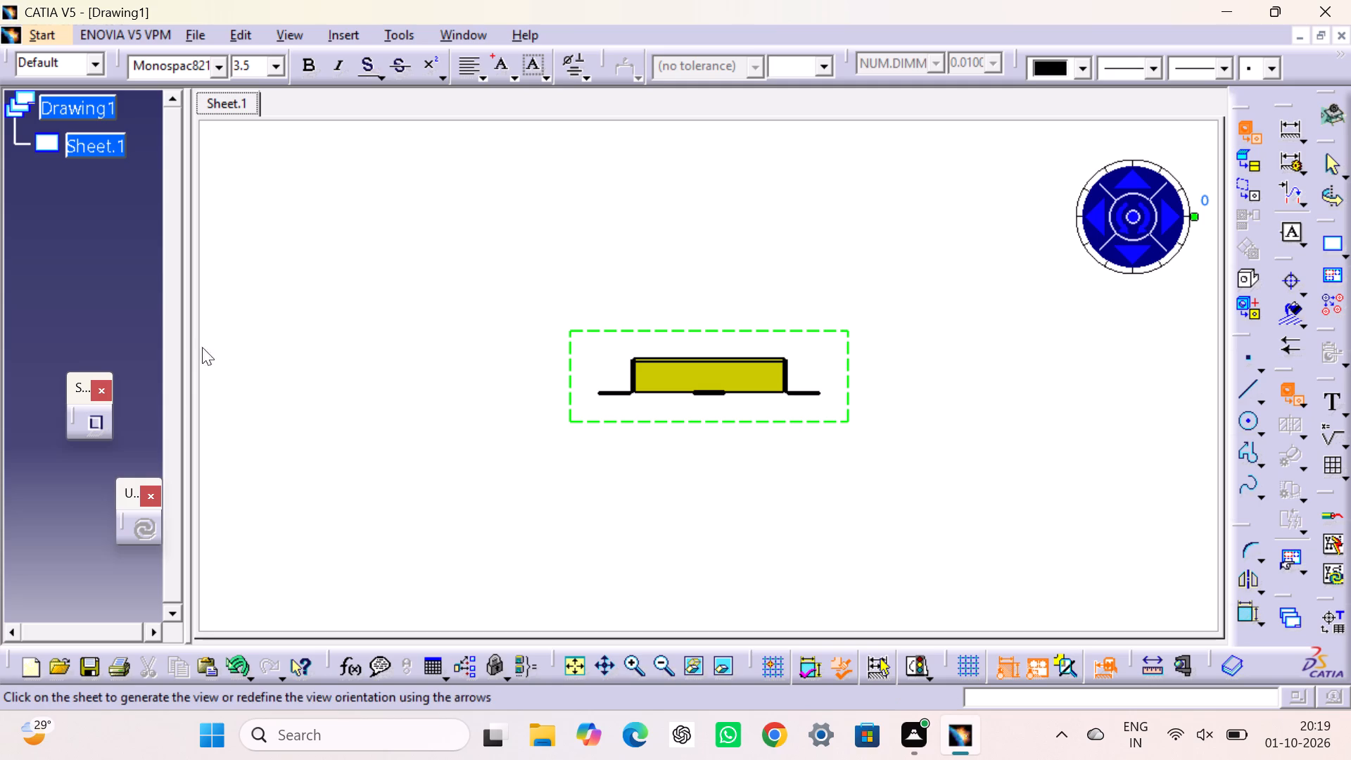
click(584, 669)
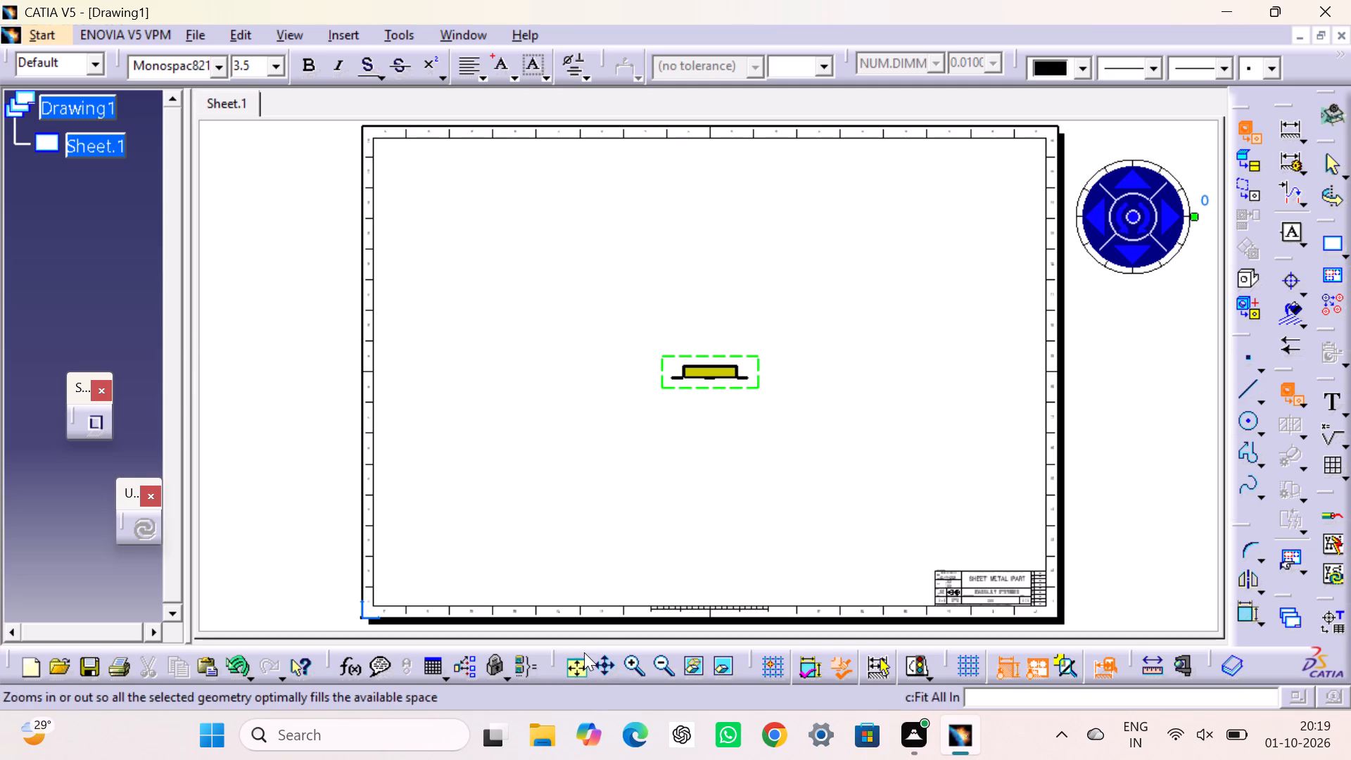
drag(660, 369, 412, 363)
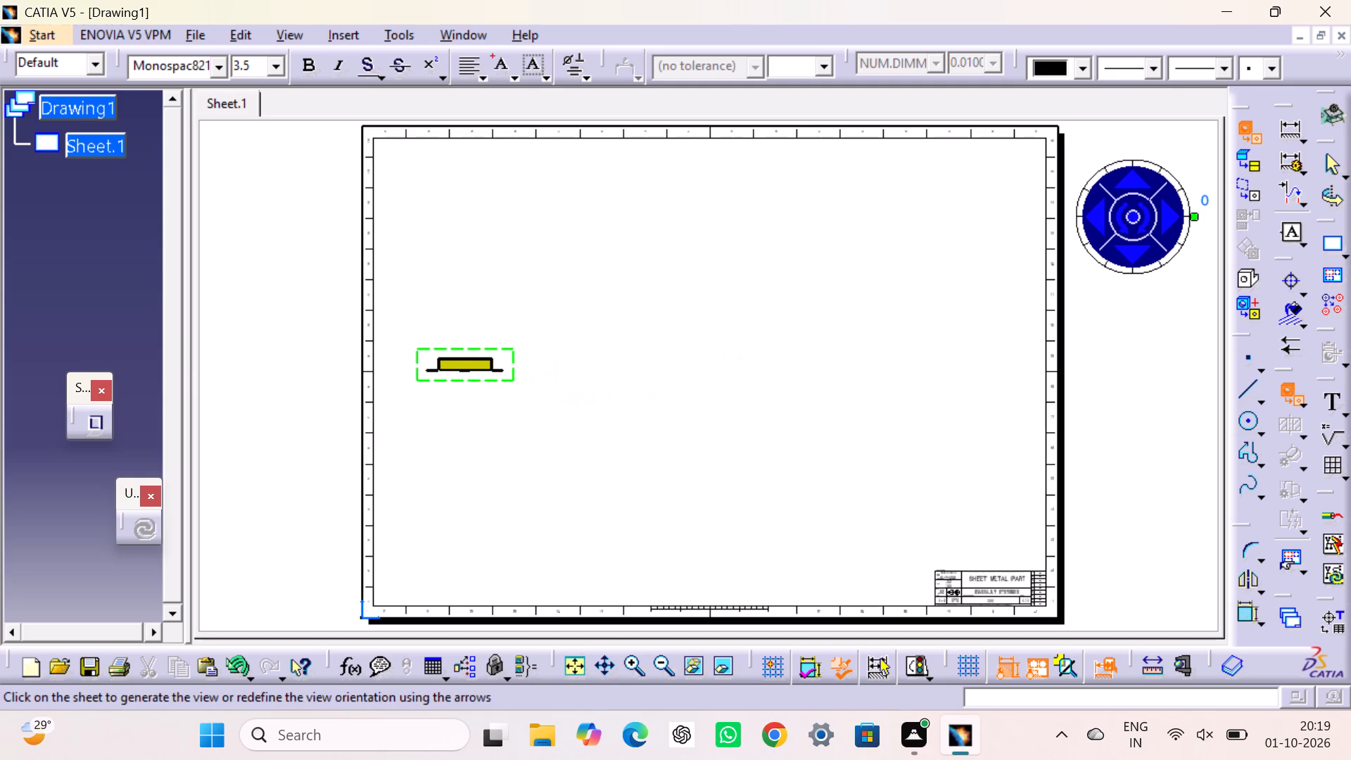
drag(412, 363, 610, 355)
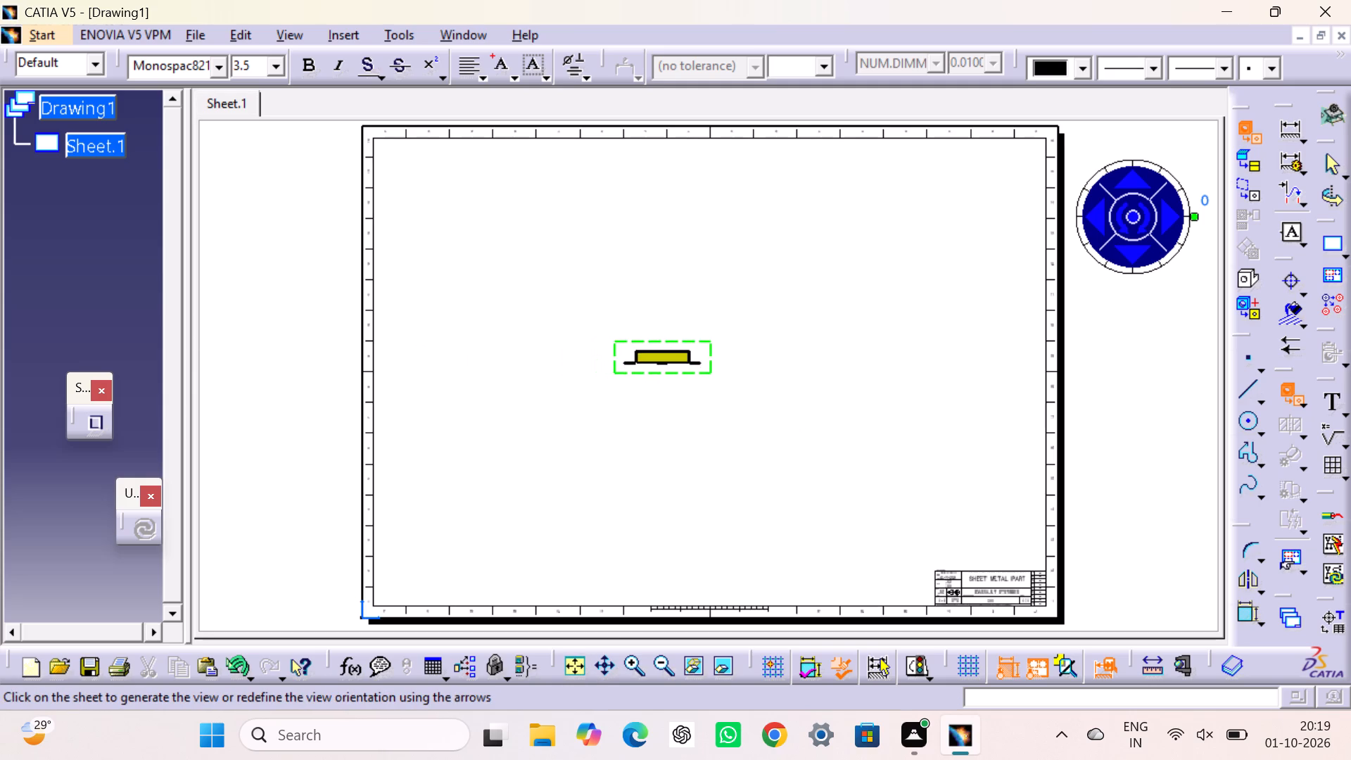
drag(610, 355, 583, 365)
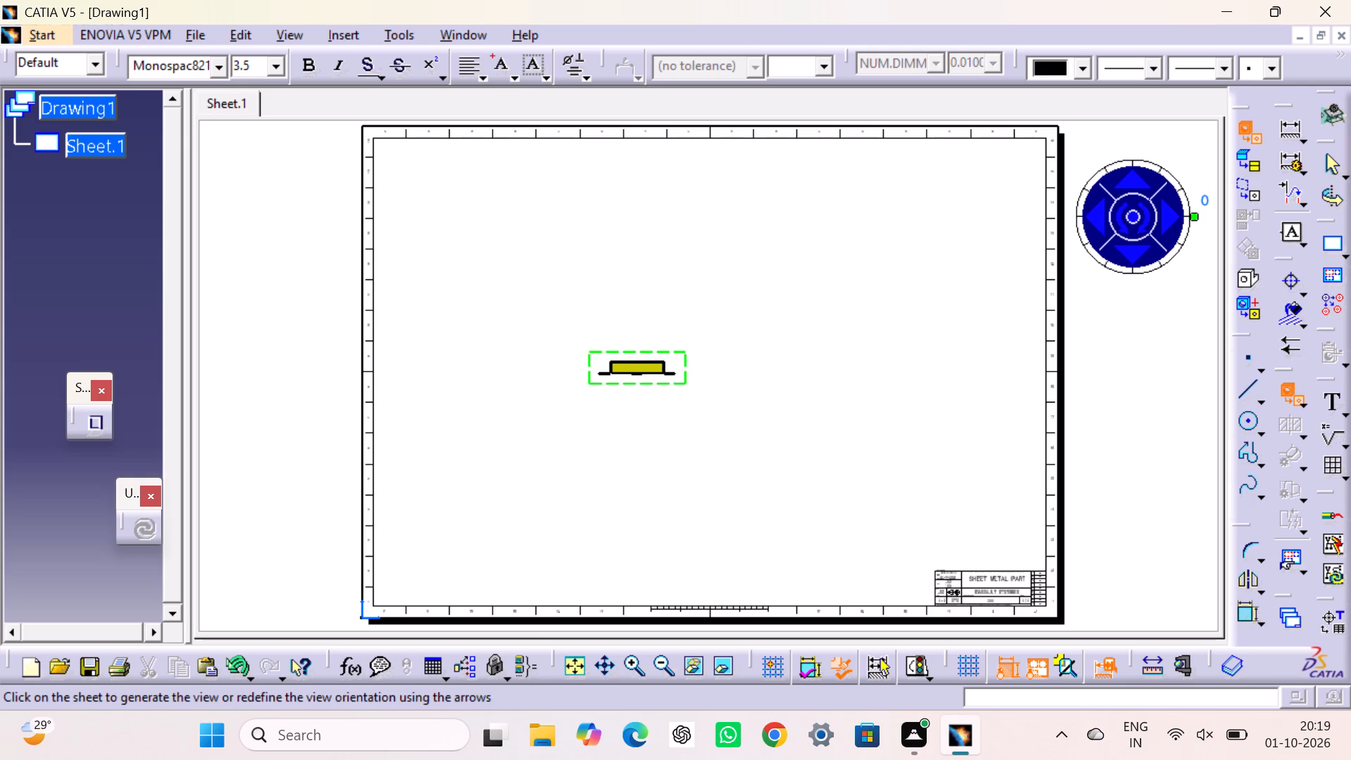
click(483, 322)
click(719, 296)
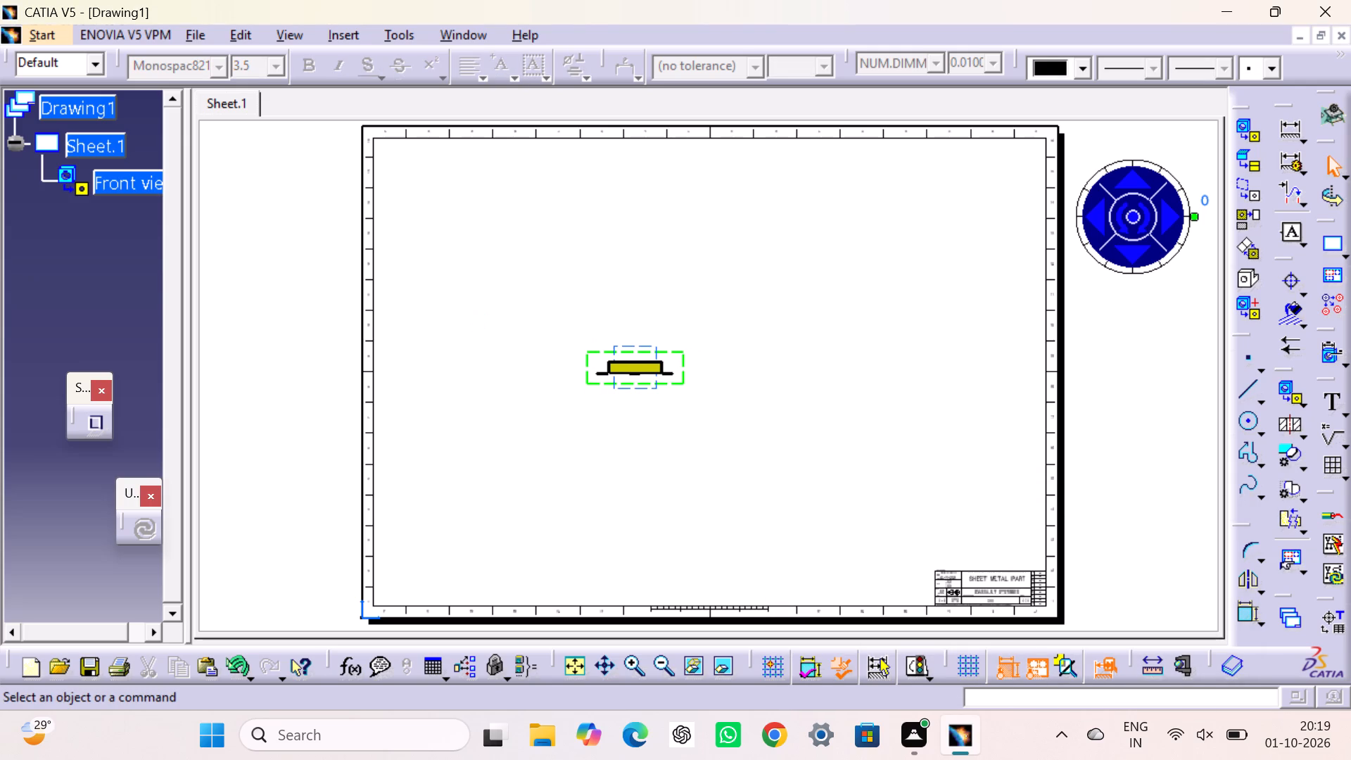
Set the front view's scale to 3:1 in its view properties.
right_click(675, 344)
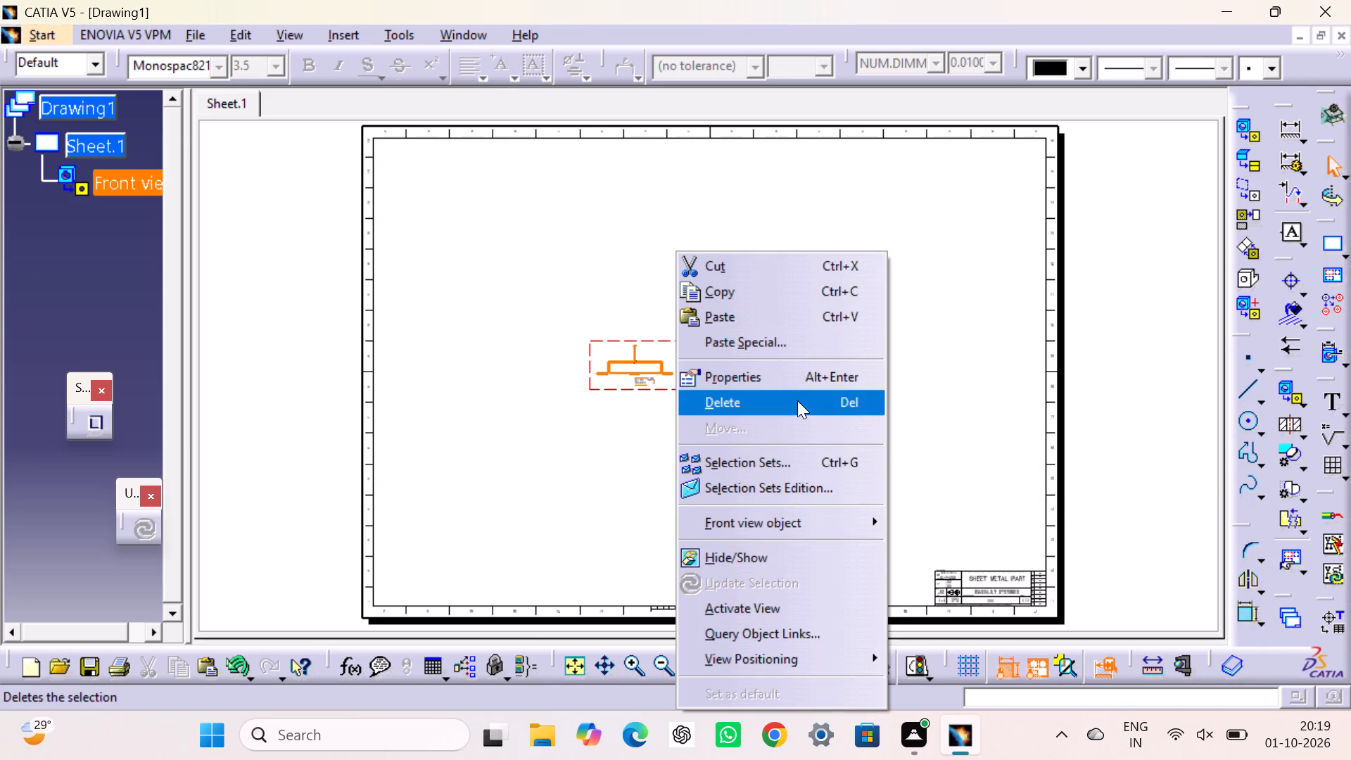
click(790, 385)
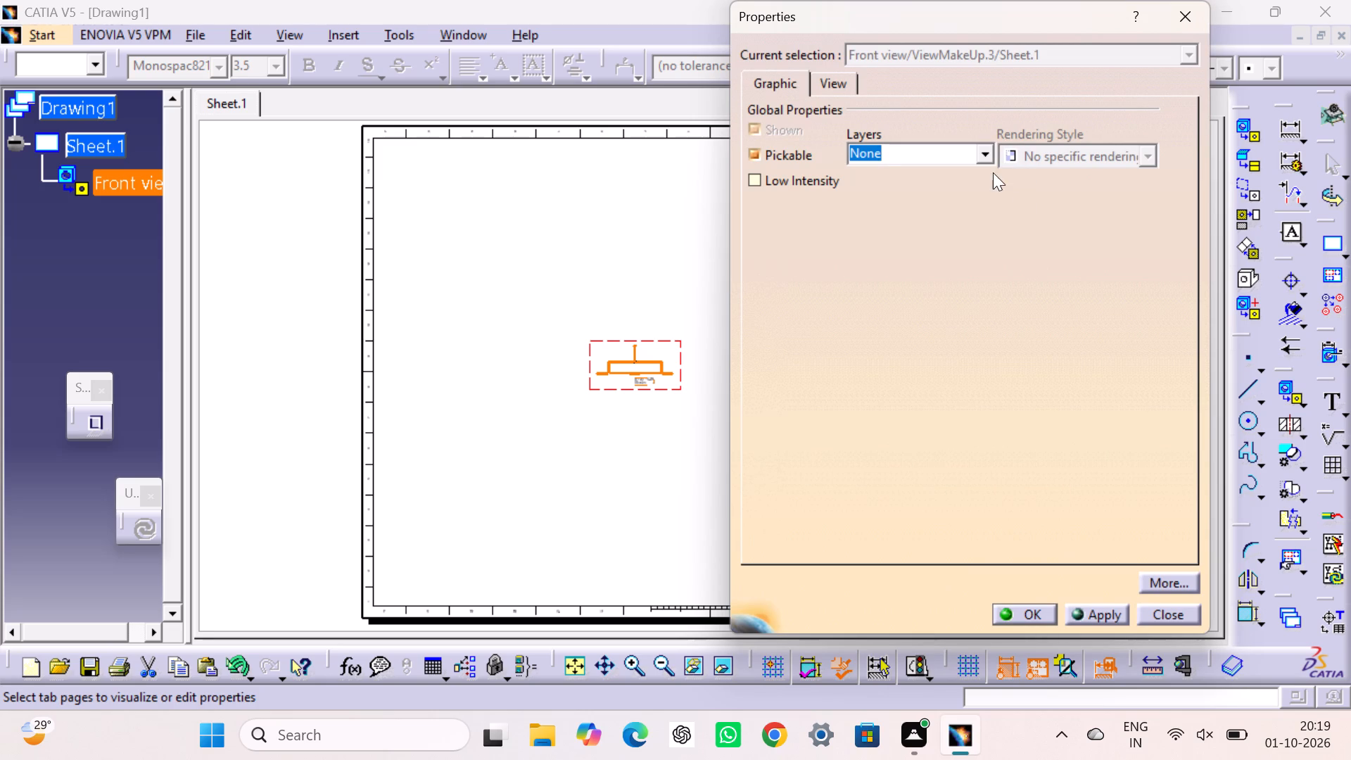
click(825, 88)
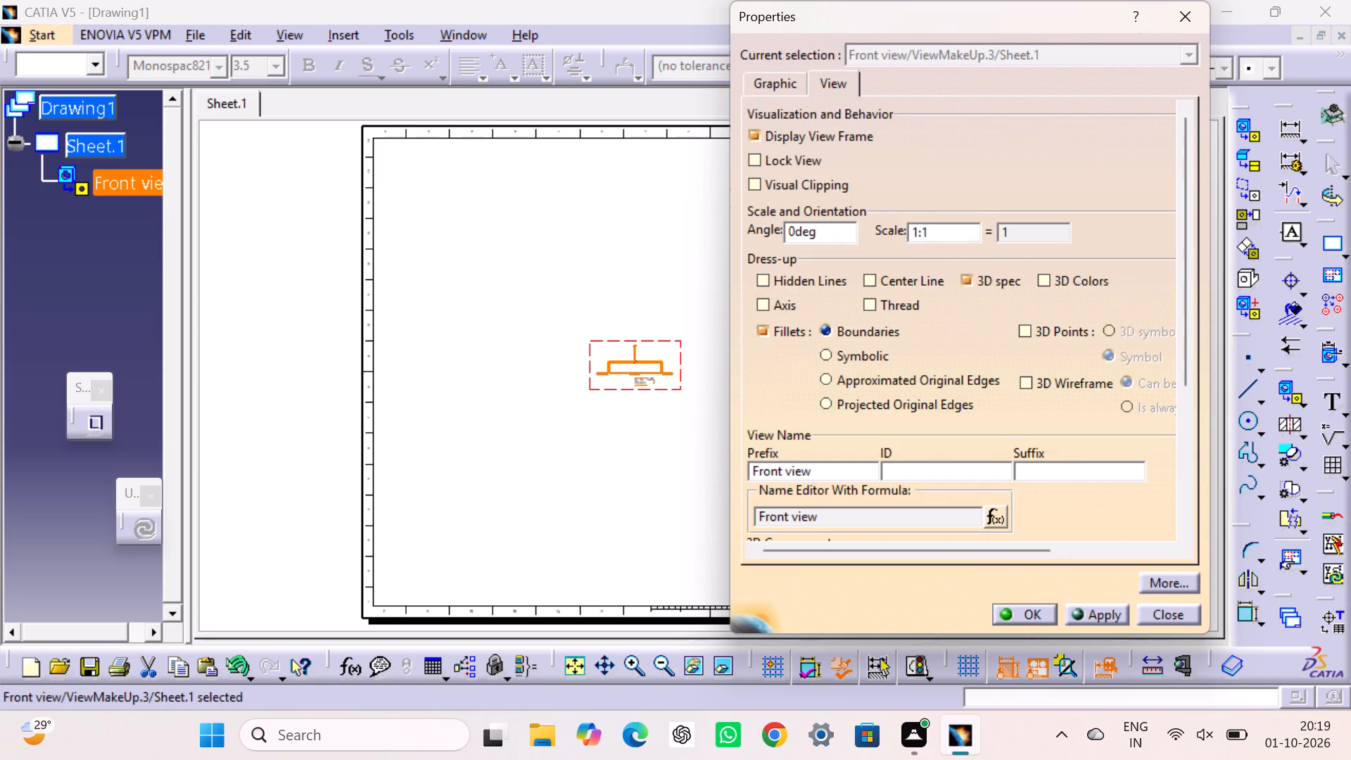
click(918, 232)
key(BackSpace)
key(2)
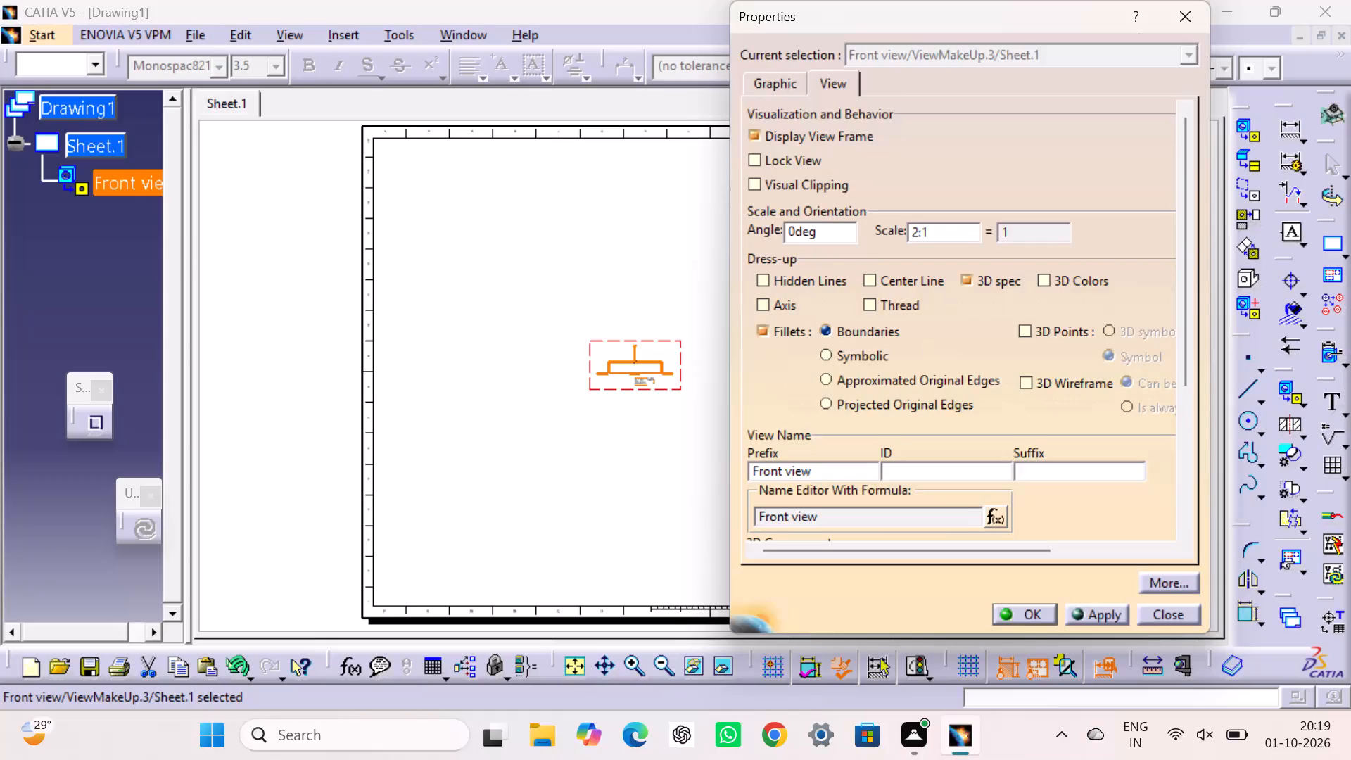
key(BackSpace)
key(3)
key(Return)
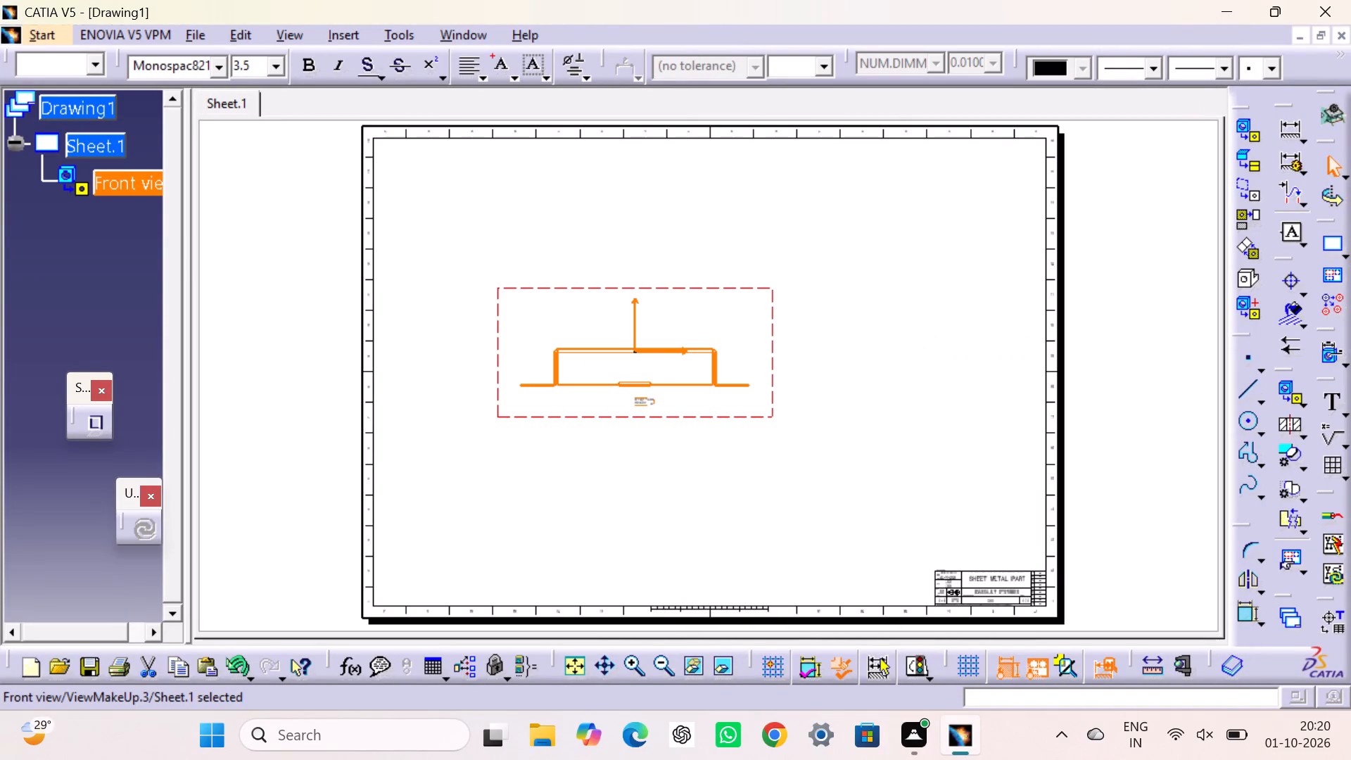
click(927, 339)
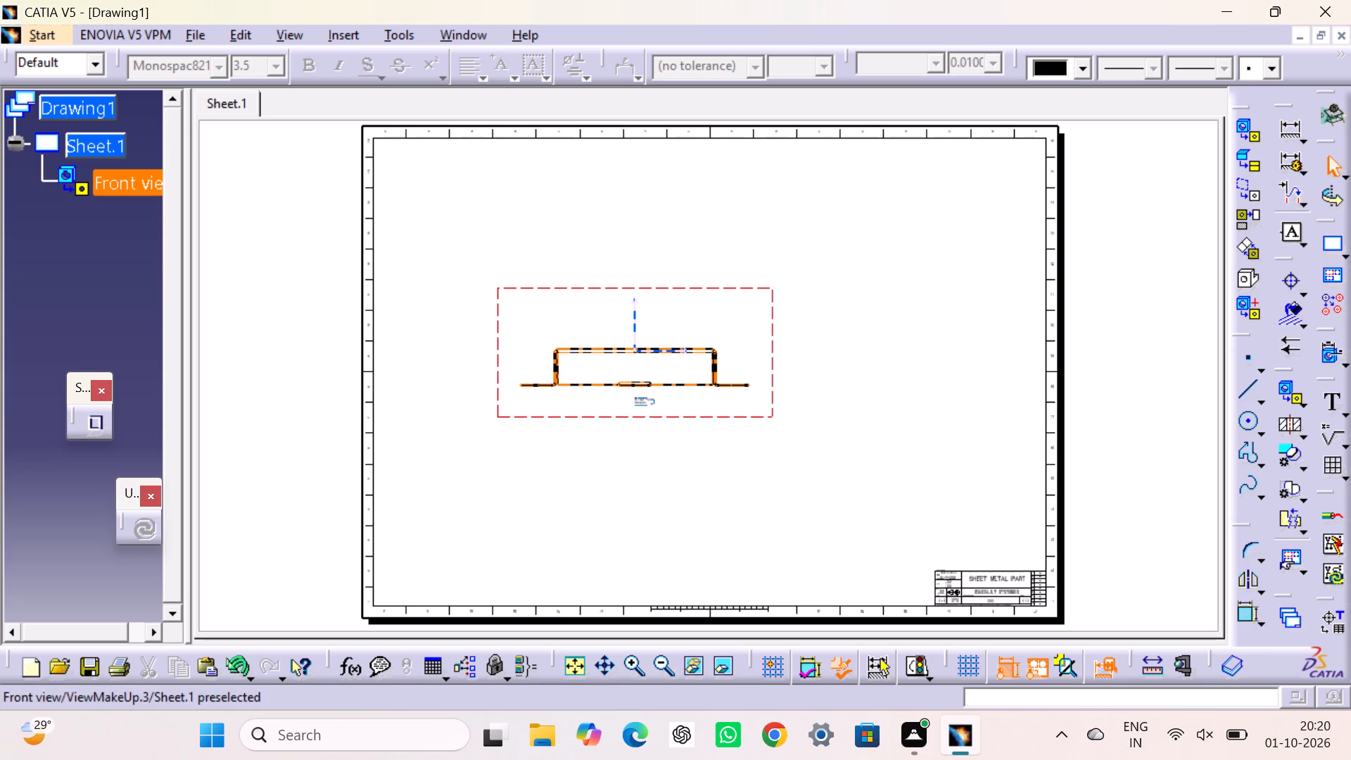
Move the front view straight down to the lower part of the sheet, just above the bottom border.
drag(704, 289, 697, 448)
click(917, 426)
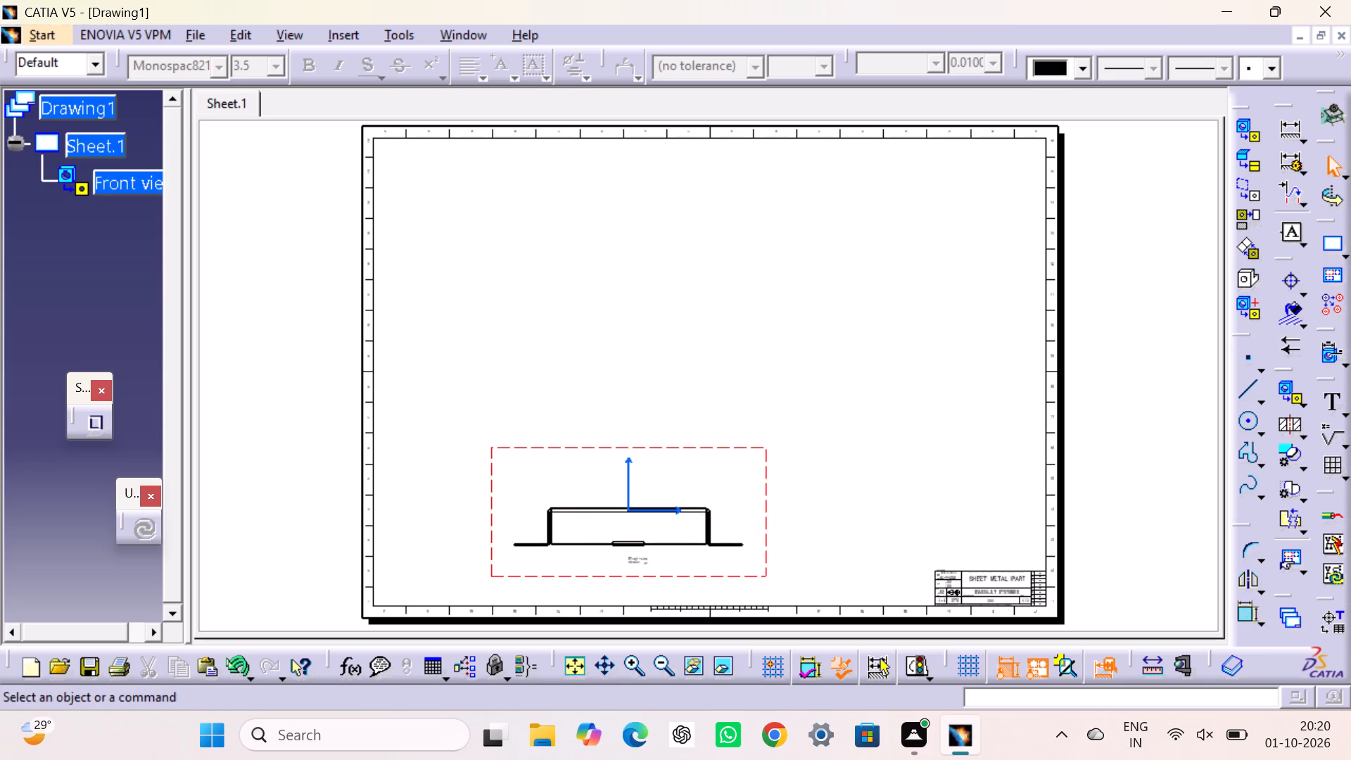
Project a top view from the front view, placing it directly below the front view.
click(1241, 216)
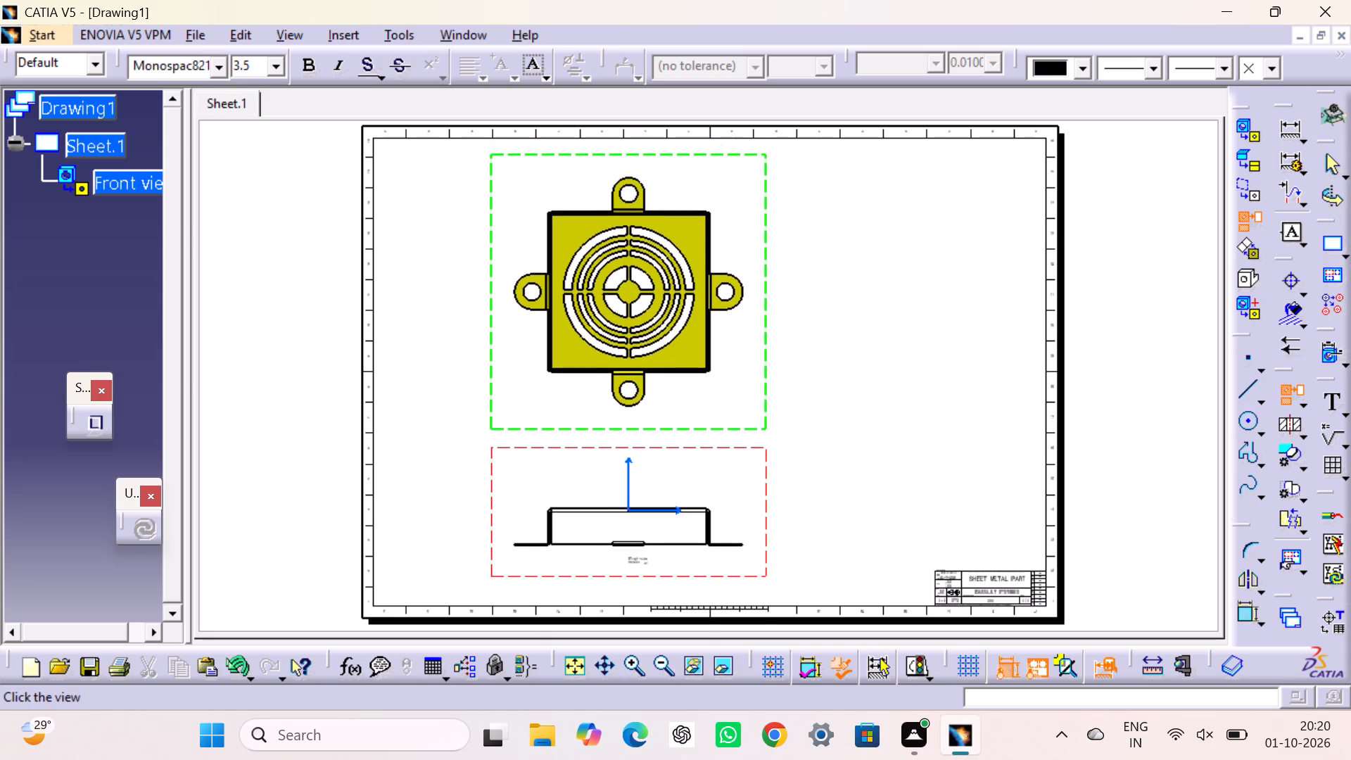
middle_drag(721, 559, 719, 304)
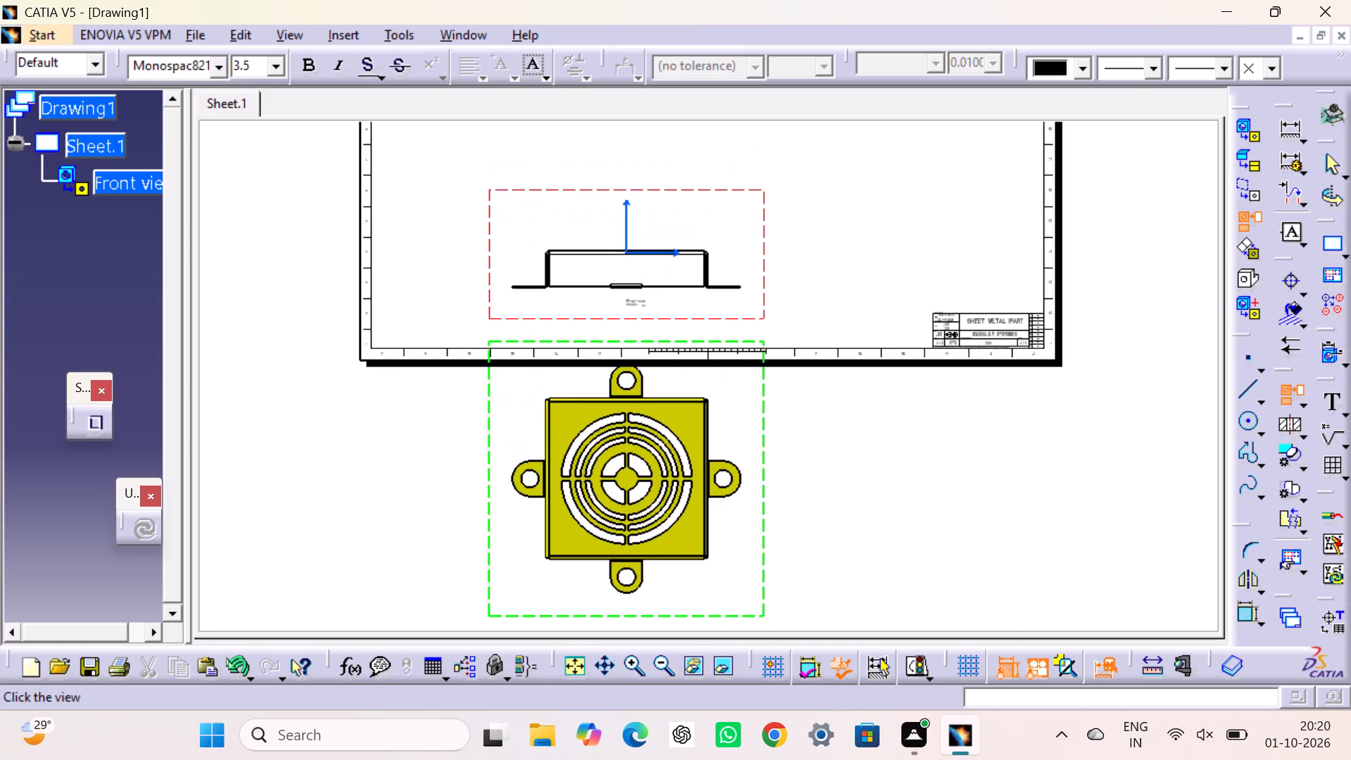
click(701, 487)
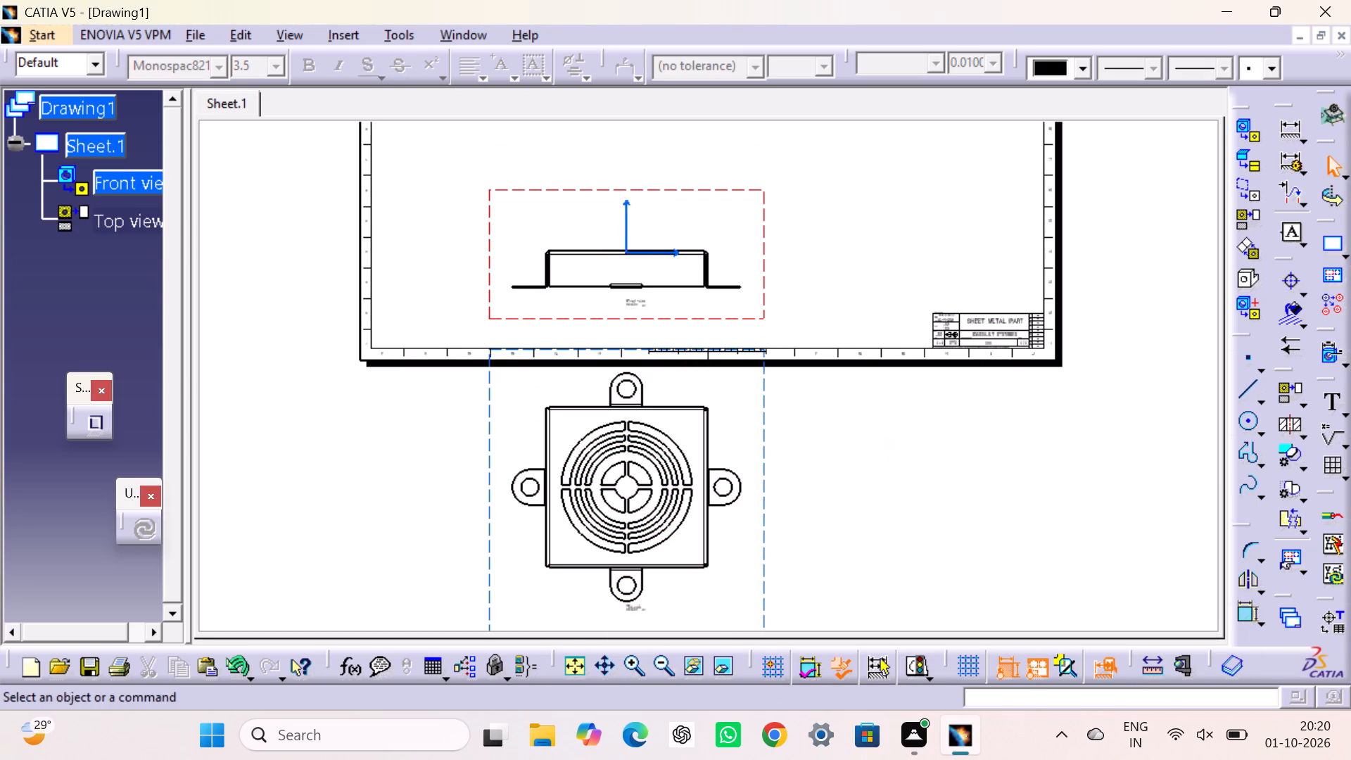
Move the top view onto the sheet, directly above the front view, with their frames nearly touching.
middle_drag(906, 437, 892, 544)
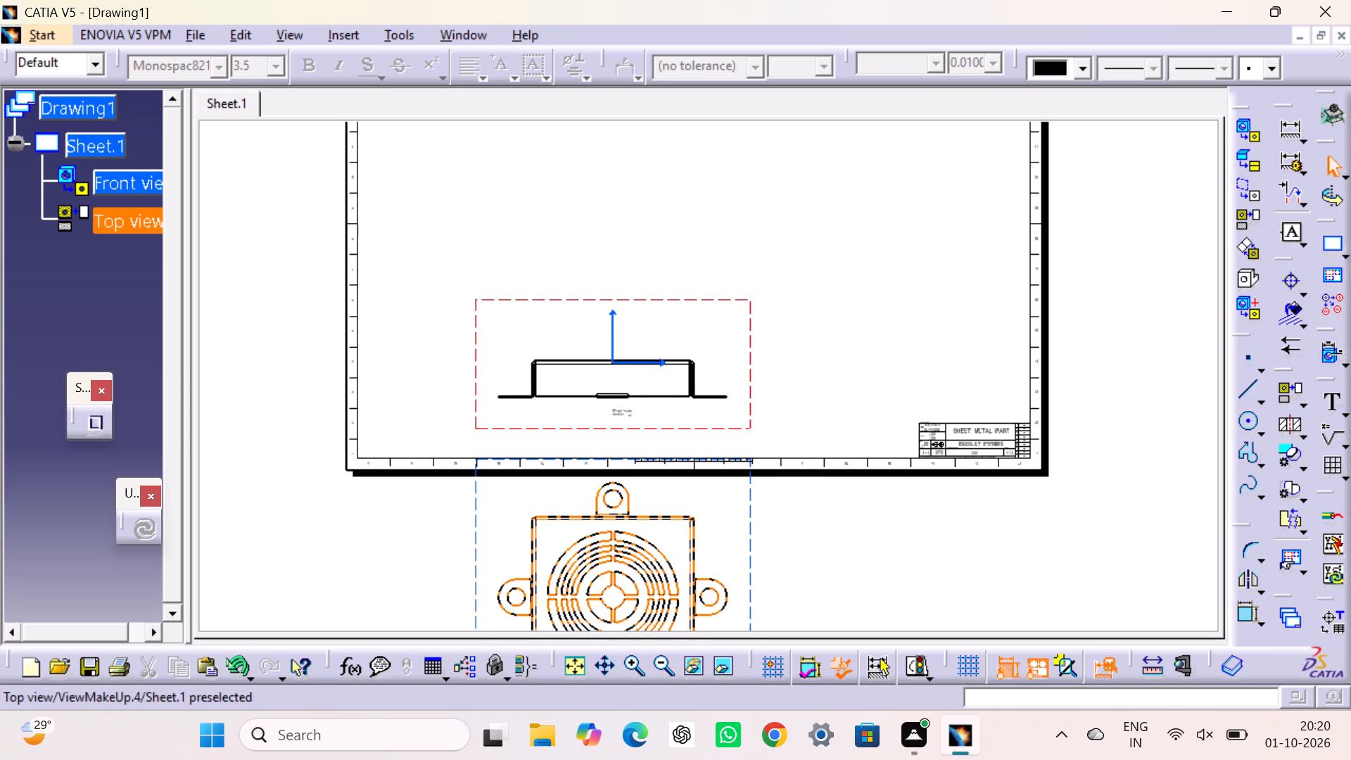
drag(747, 486, 750, 182)
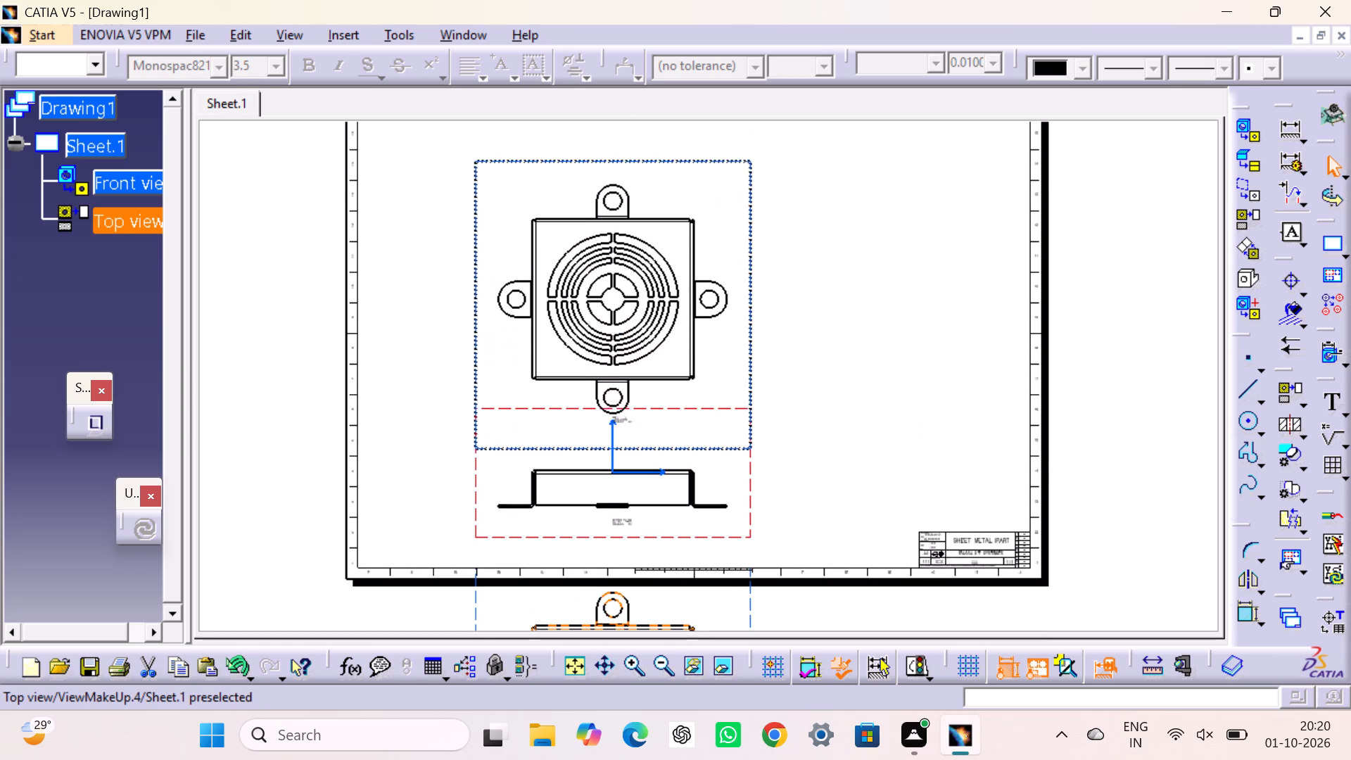
drag(750, 182, 722, 214)
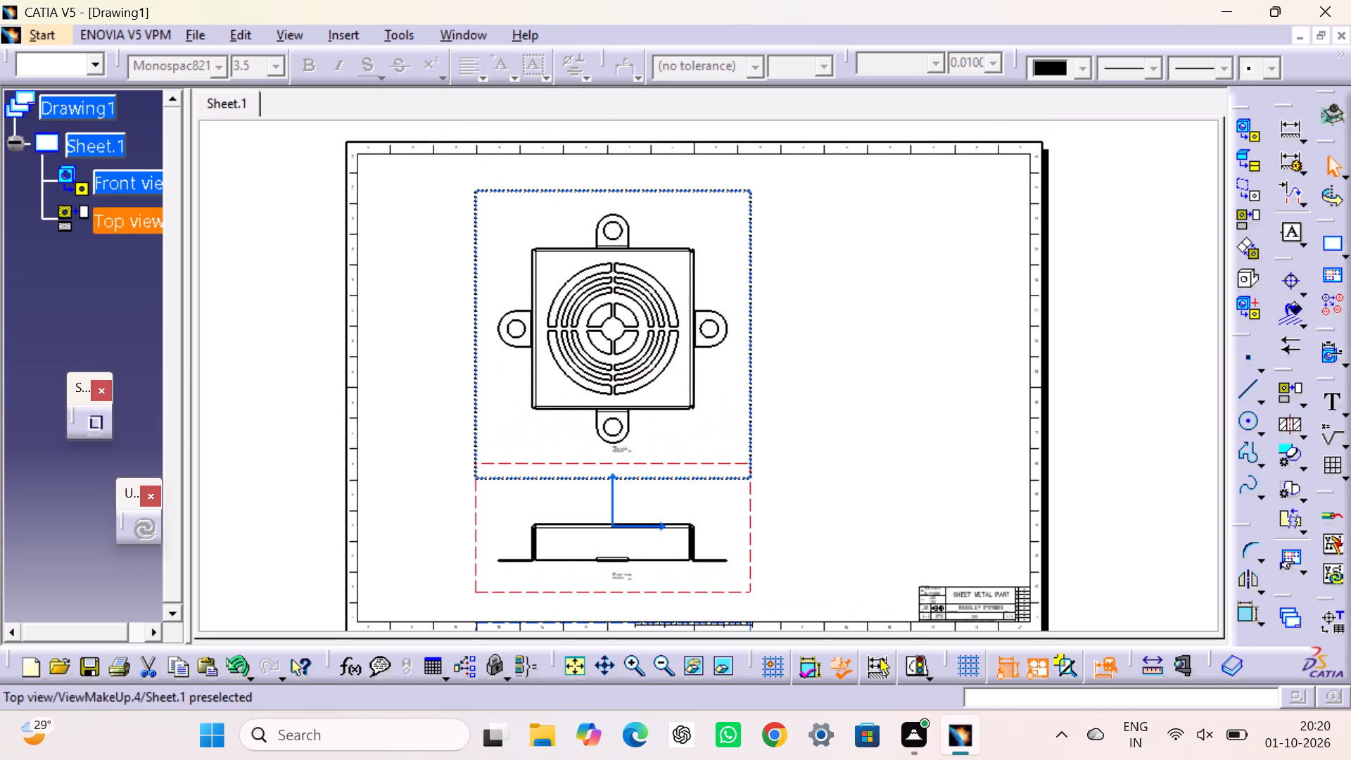
drag(722, 214, 722, 206)
click(849, 284)
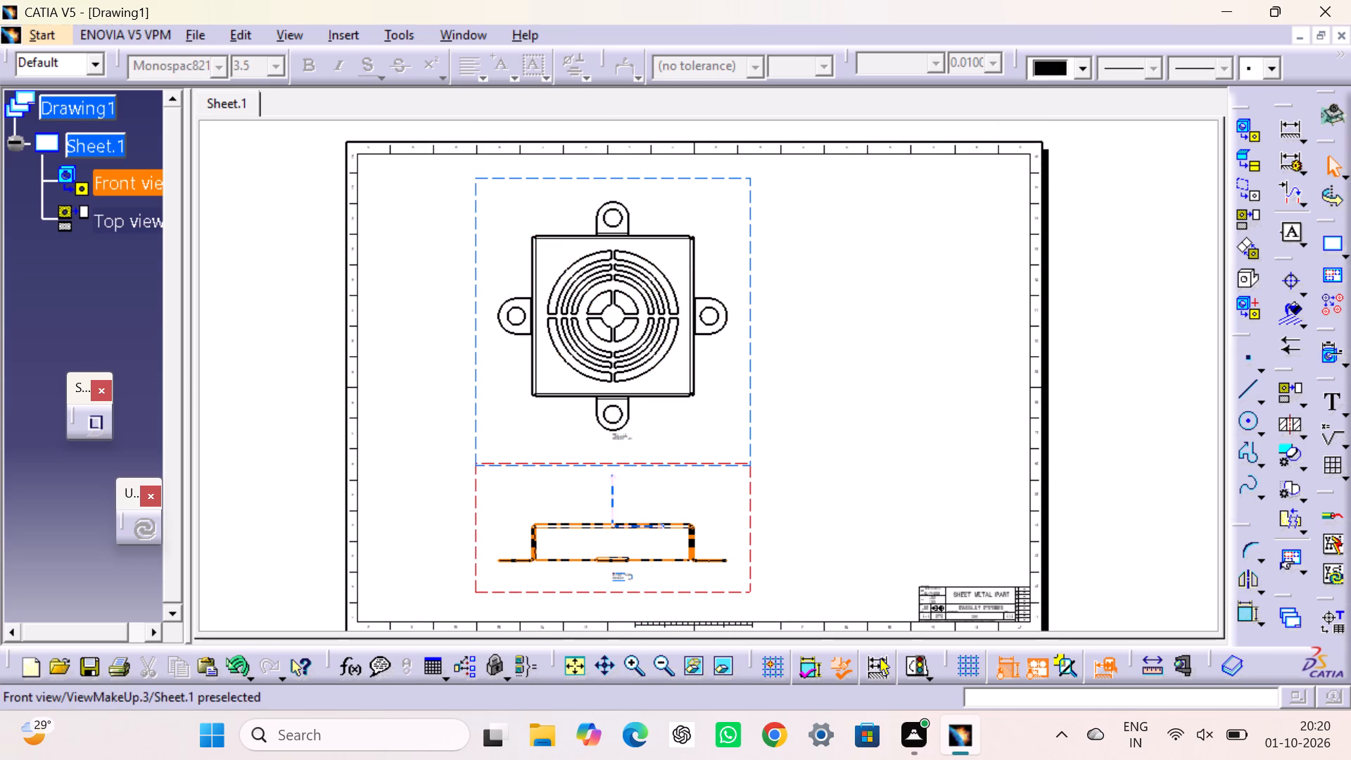
Shift the front view and its aligned top view sideways toward the sheet's left border.
drag(476, 490, 398, 487)
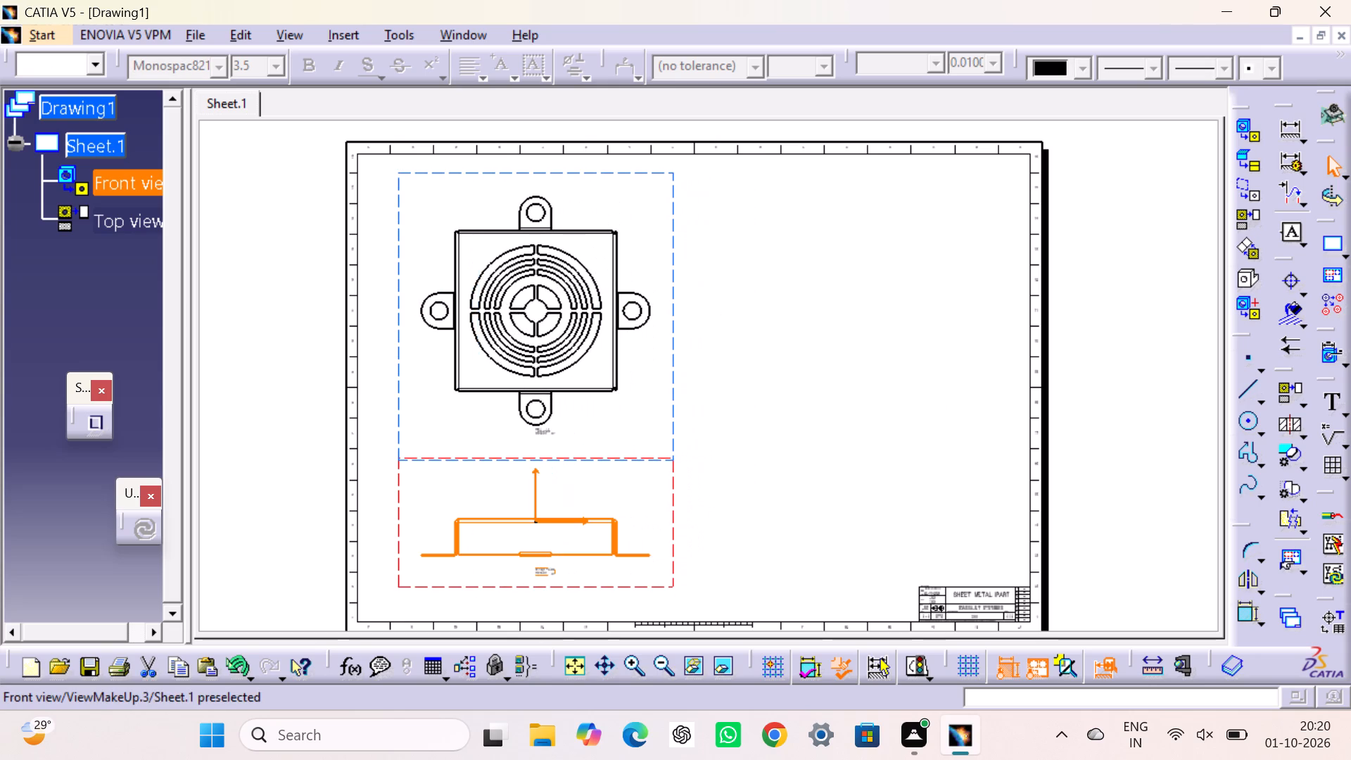
drag(931, 414, 901, 417)
Move the name-and-scale labels of the top and front views to the lower right of their geometry.
drag(549, 432, 618, 438)
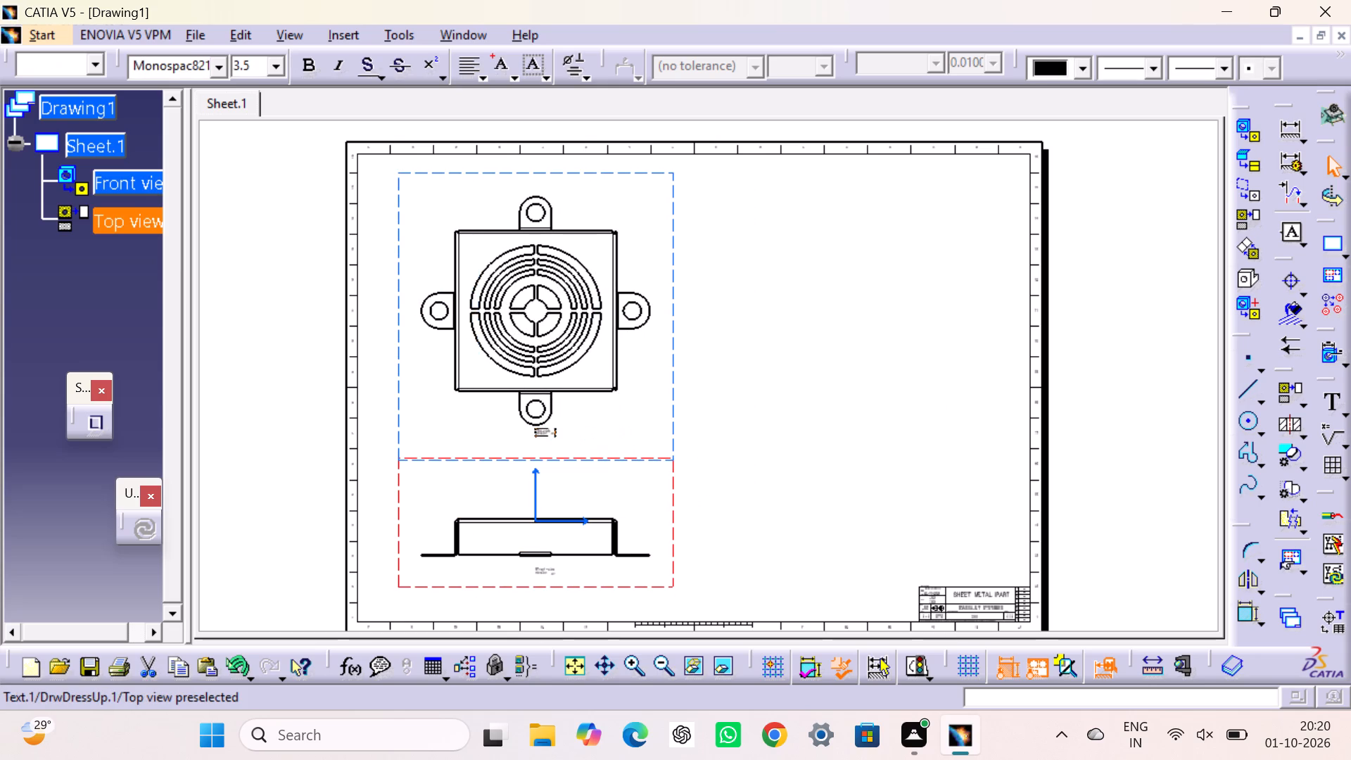
drag(618, 438, 624, 436)
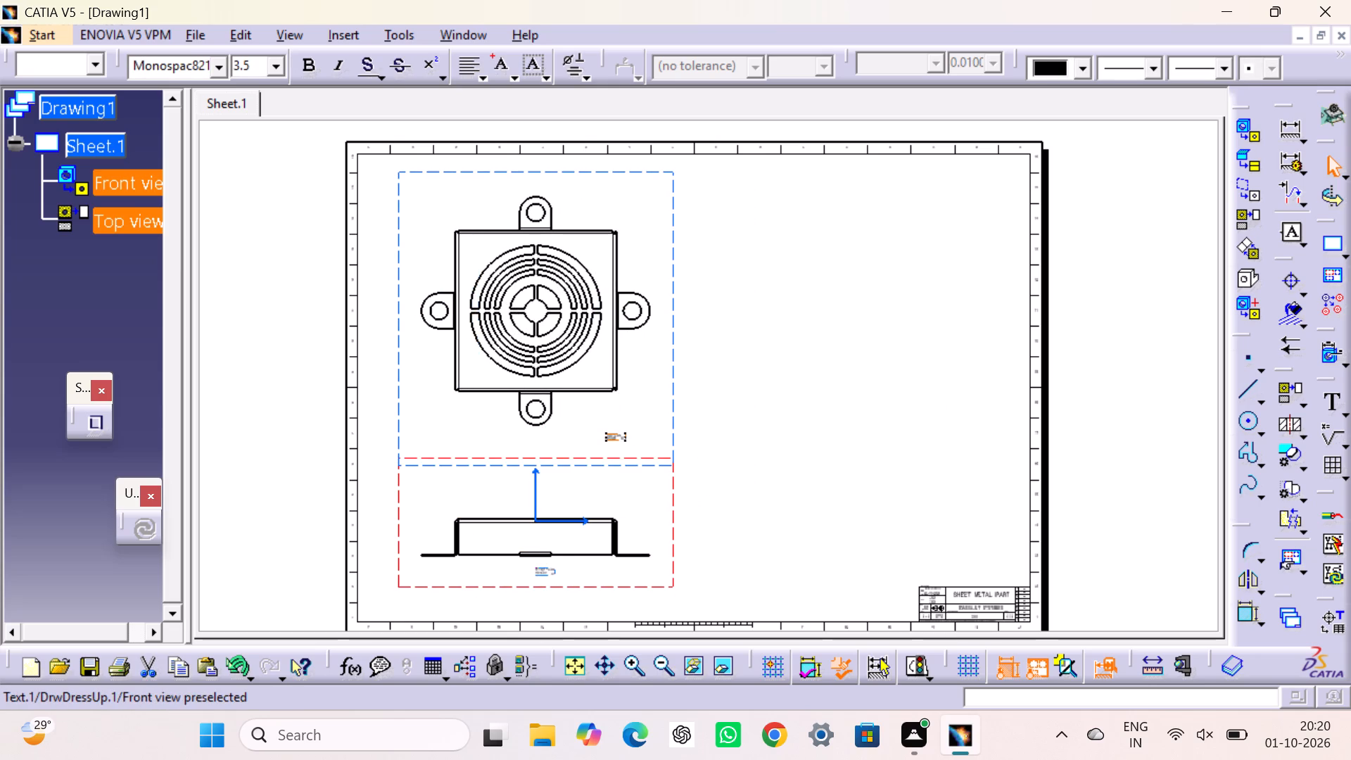
drag(551, 571, 645, 583)
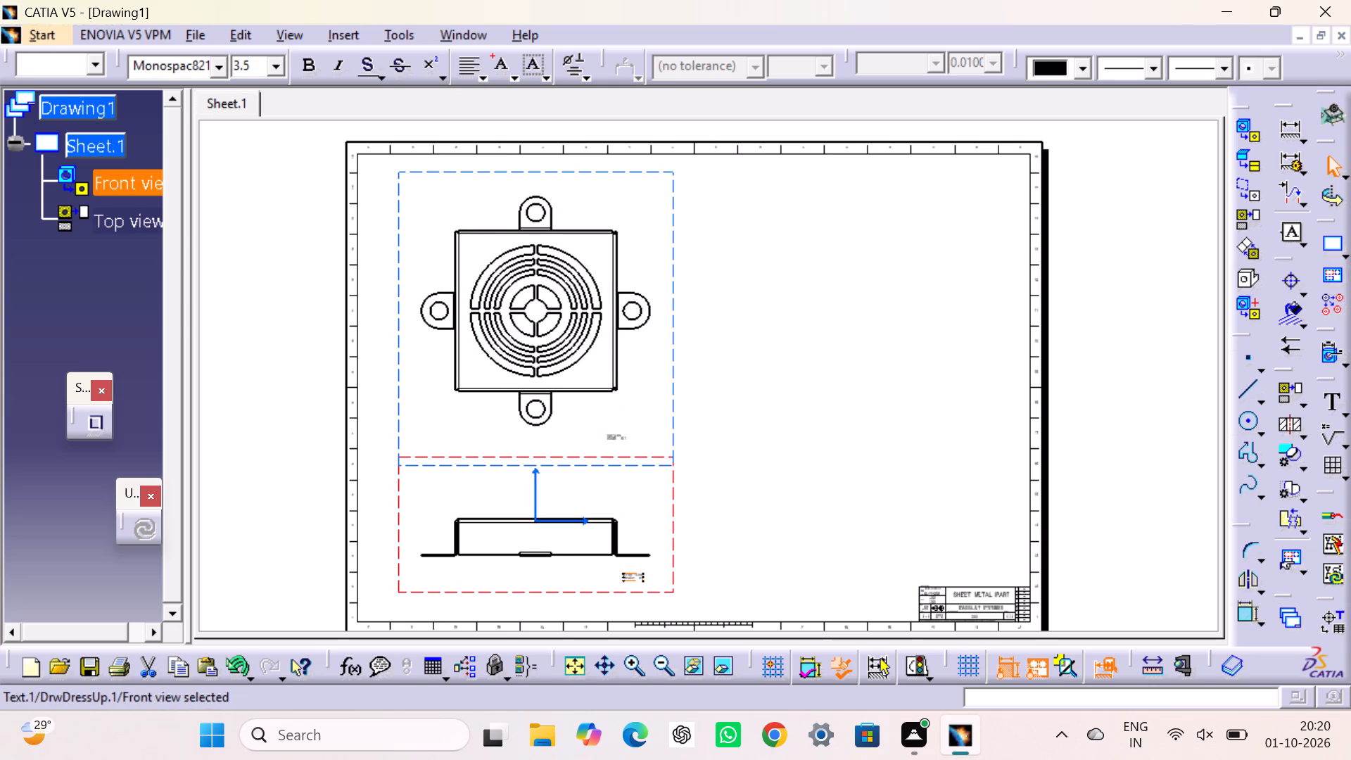
drag(645, 583, 650, 583)
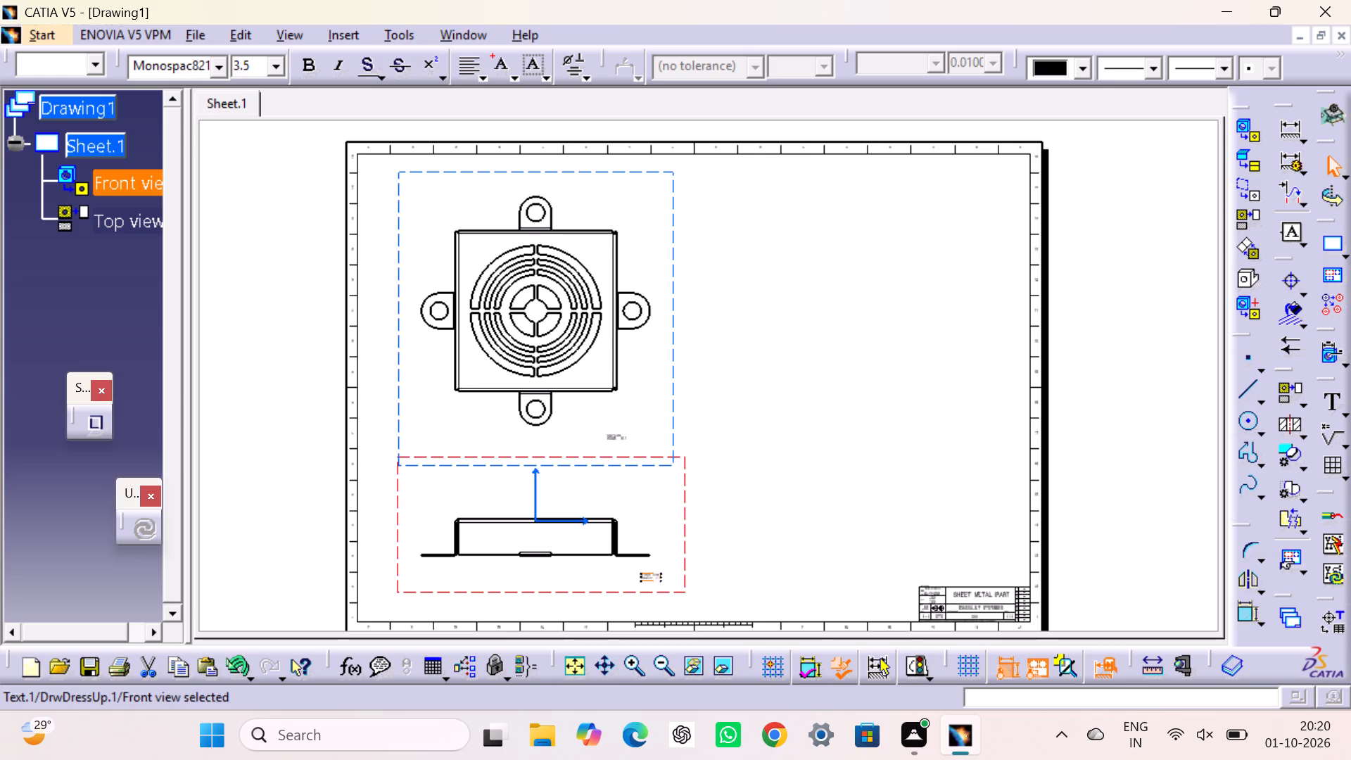
drag(650, 583, 648, 594)
click(758, 533)
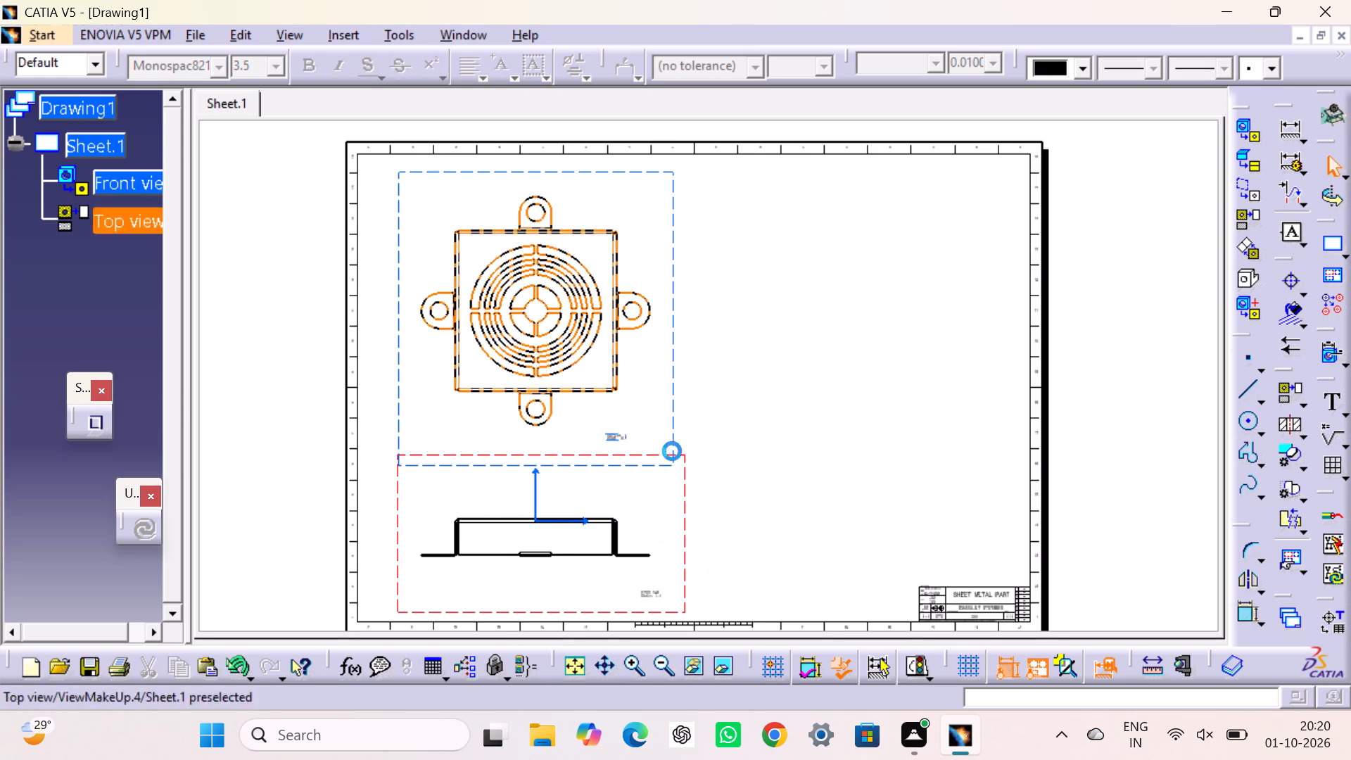
Set the text height of both the top view and front view labels to 7.0 mm.
click(612, 435)
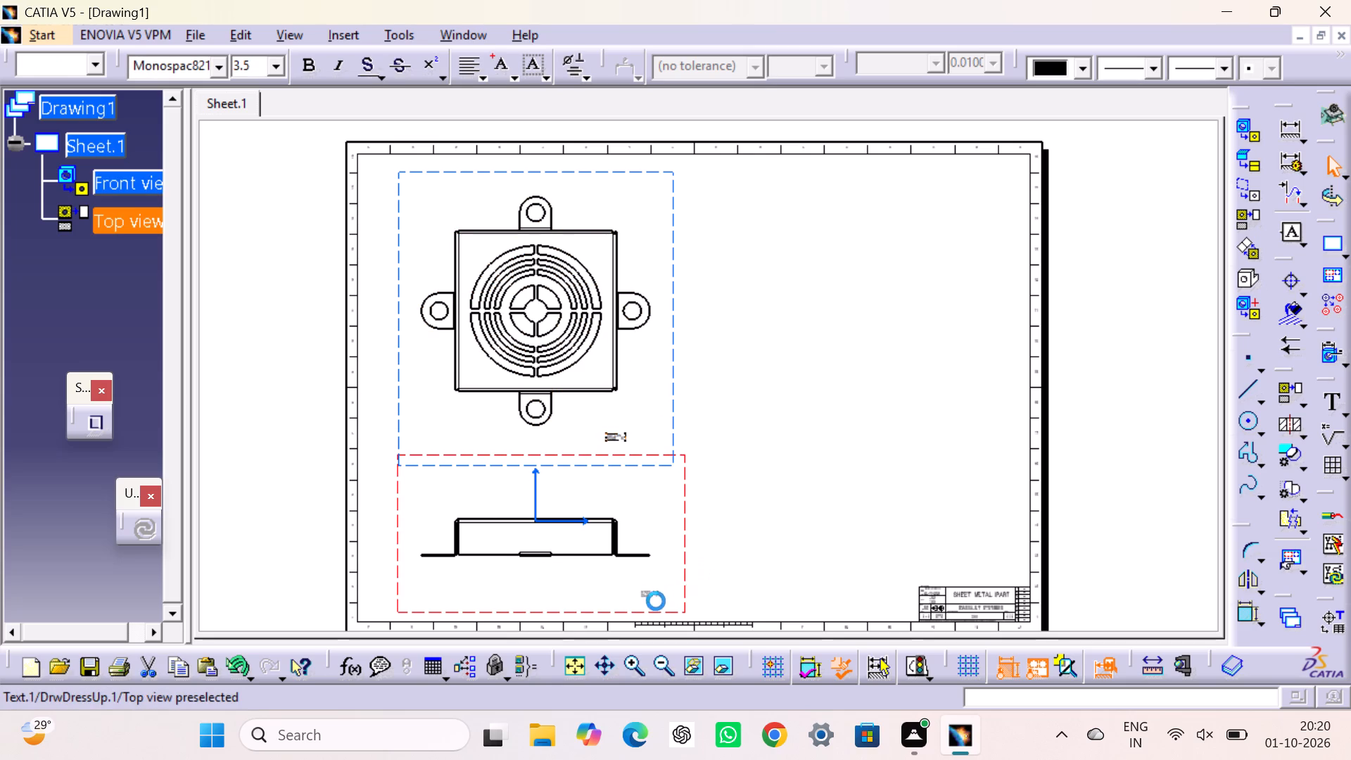
ctrl+click(651, 595)
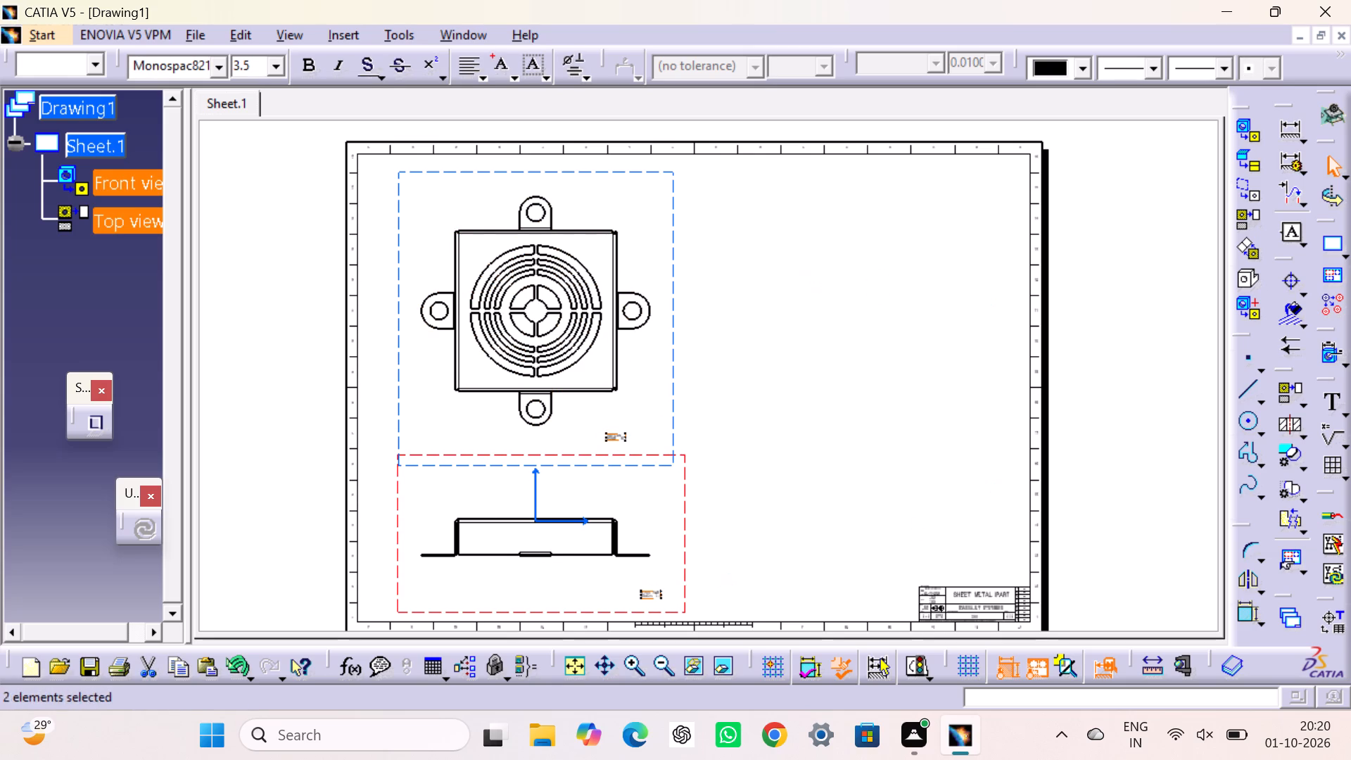
click(275, 64)
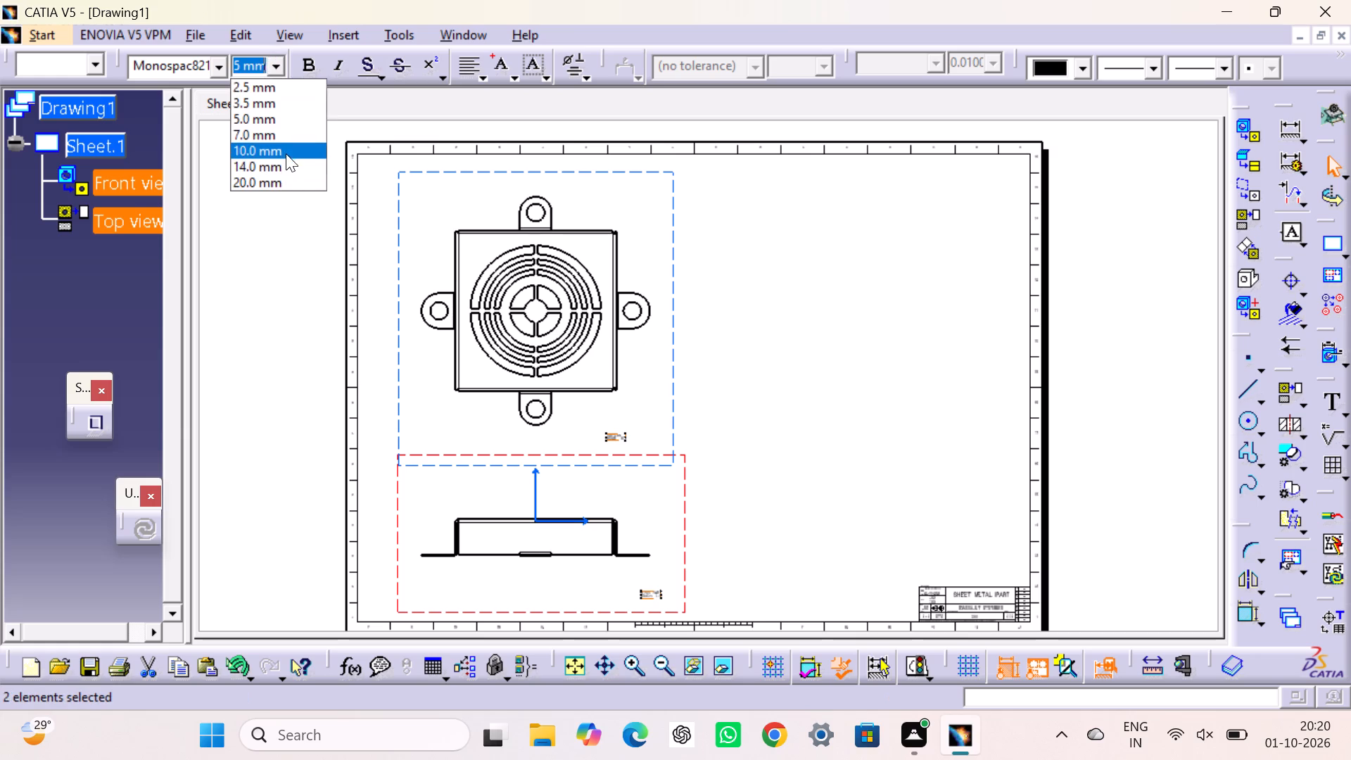
click(284, 132)
click(751, 329)
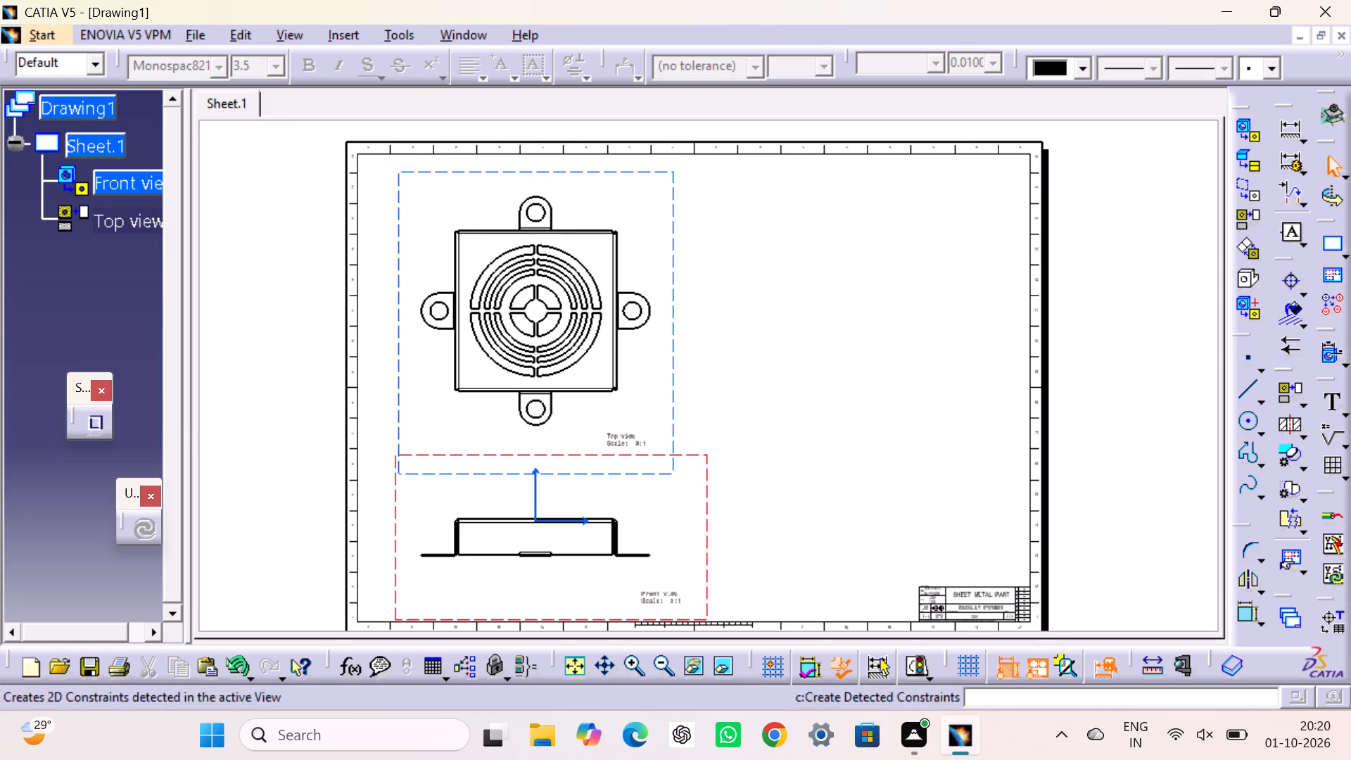
Create an isometric view of sheet metal.CATPart using its front-left wall face, placed to the right of the top view.
click(1244, 218)
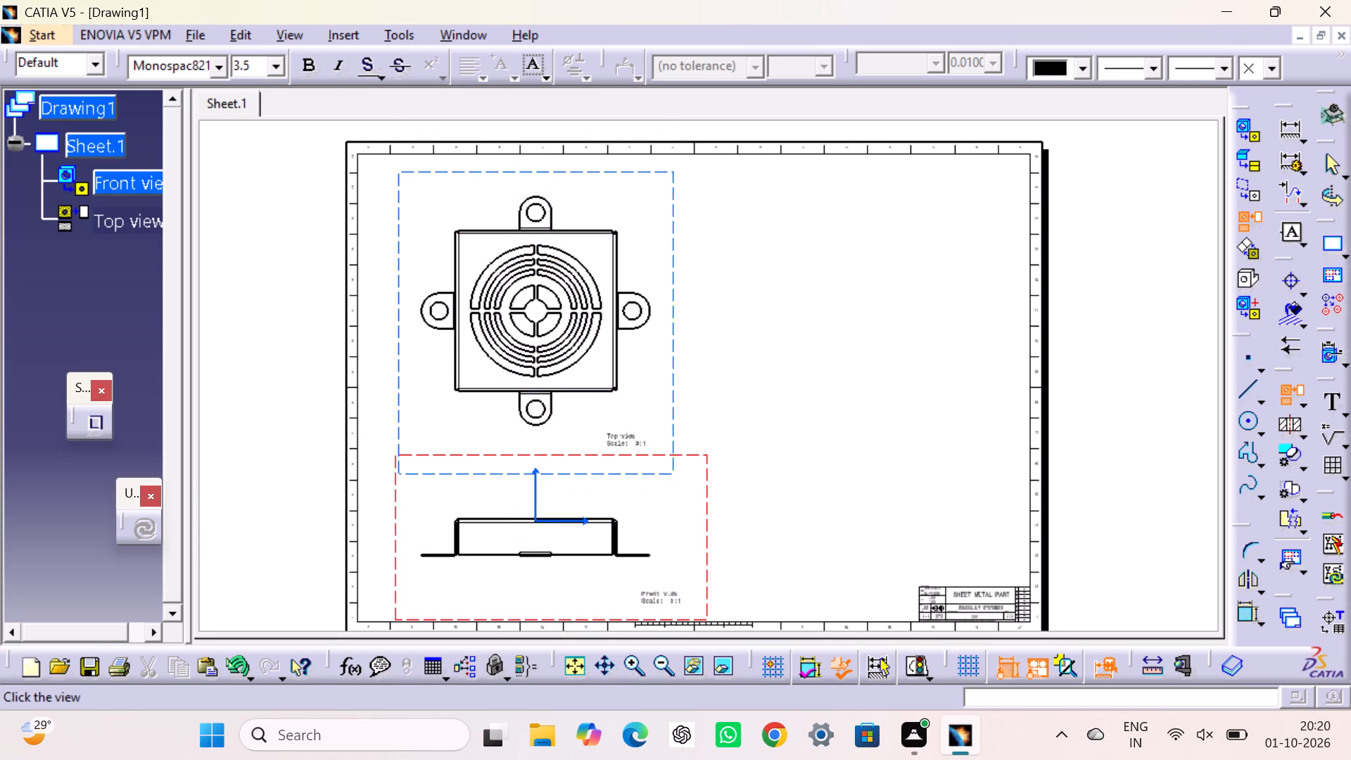
click(1248, 210)
click(1242, 277)
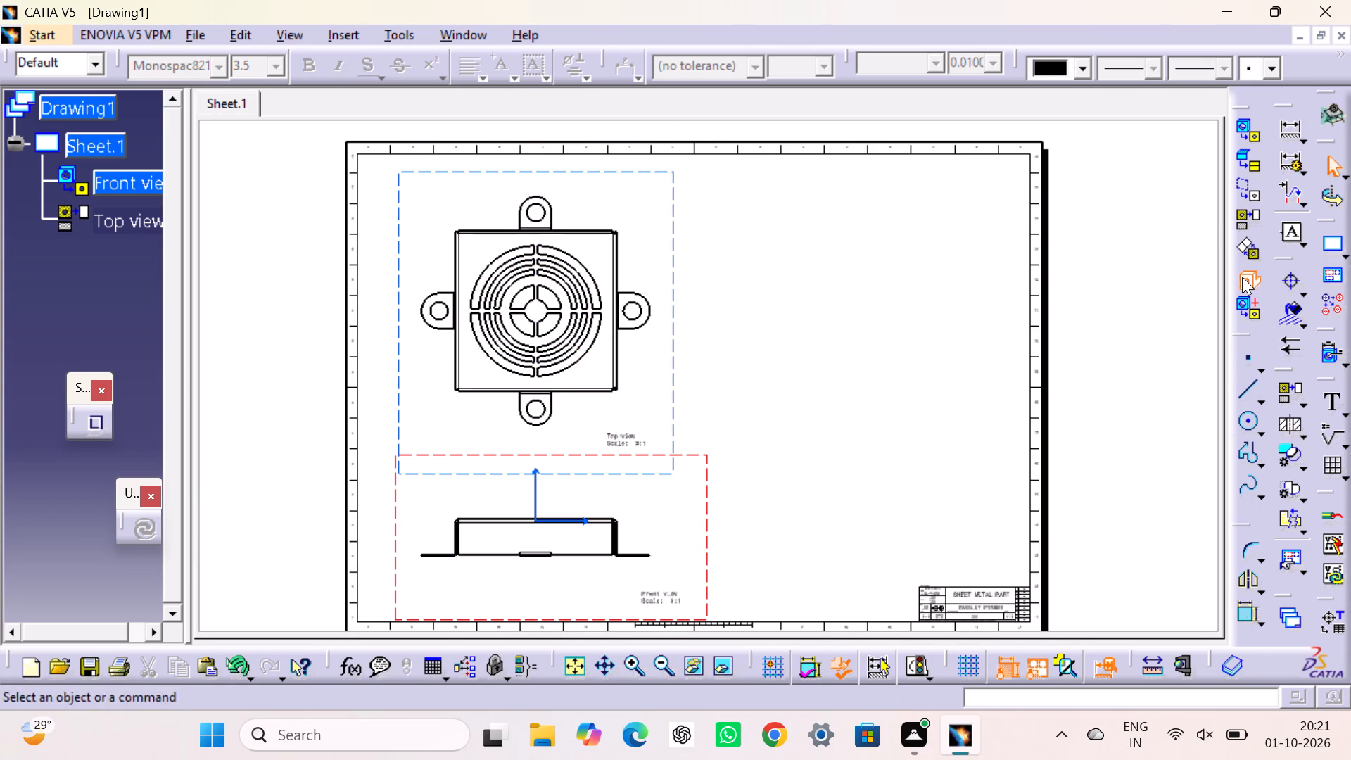
click(459, 37)
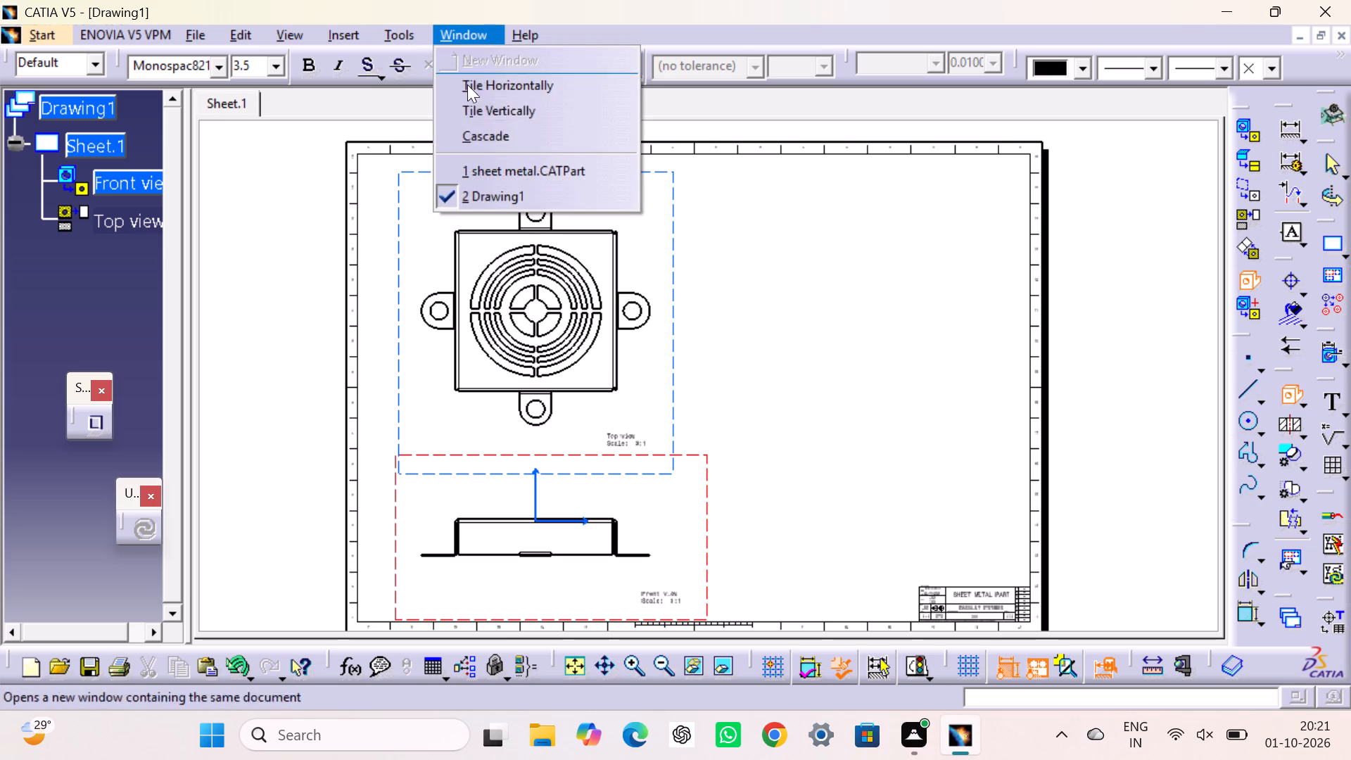
click(498, 167)
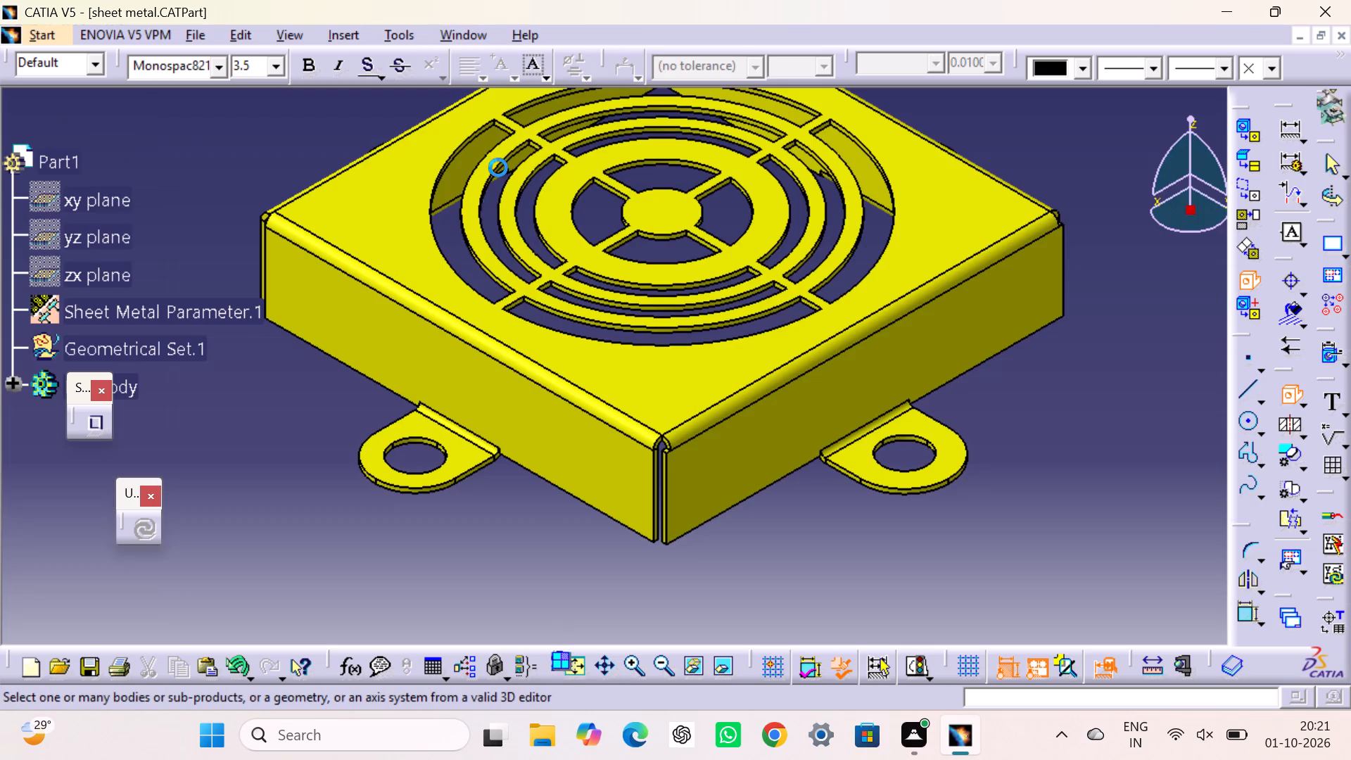
click(517, 405)
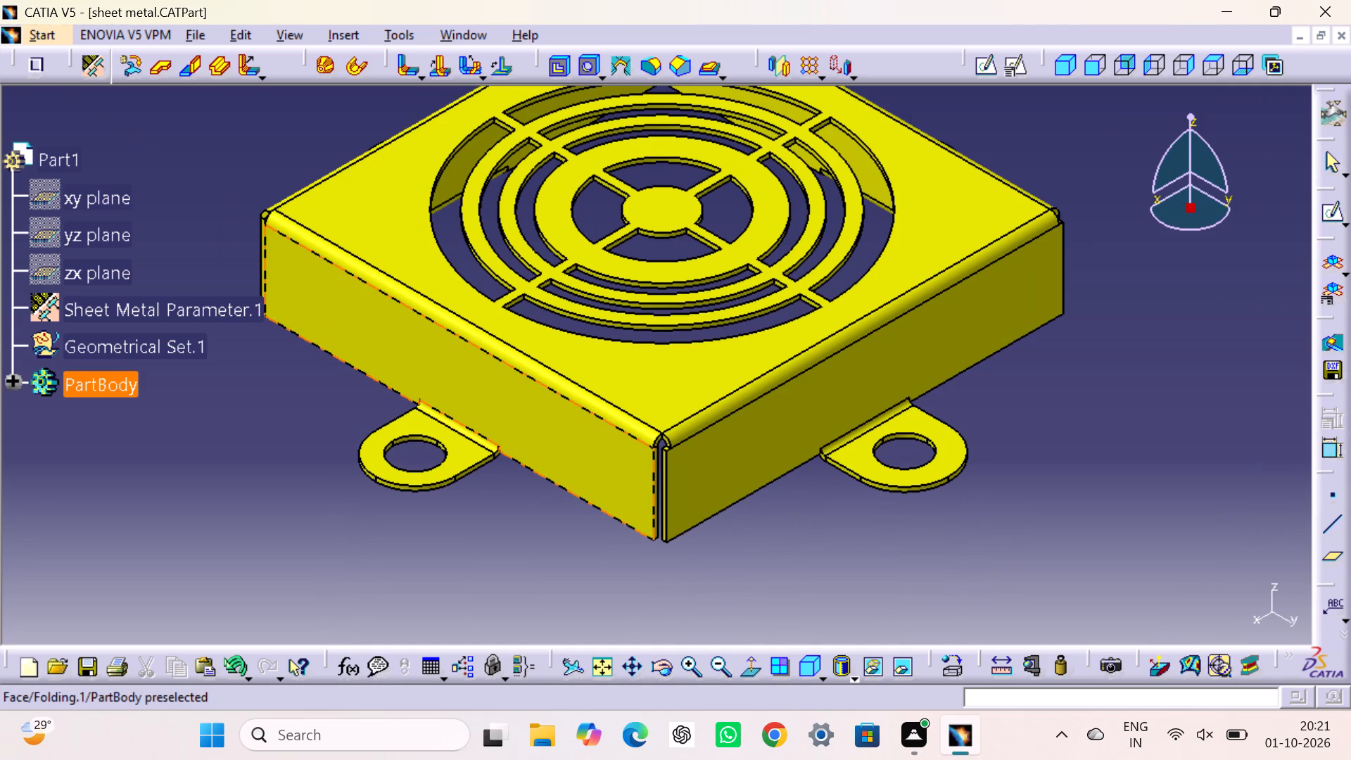
click(515, 419)
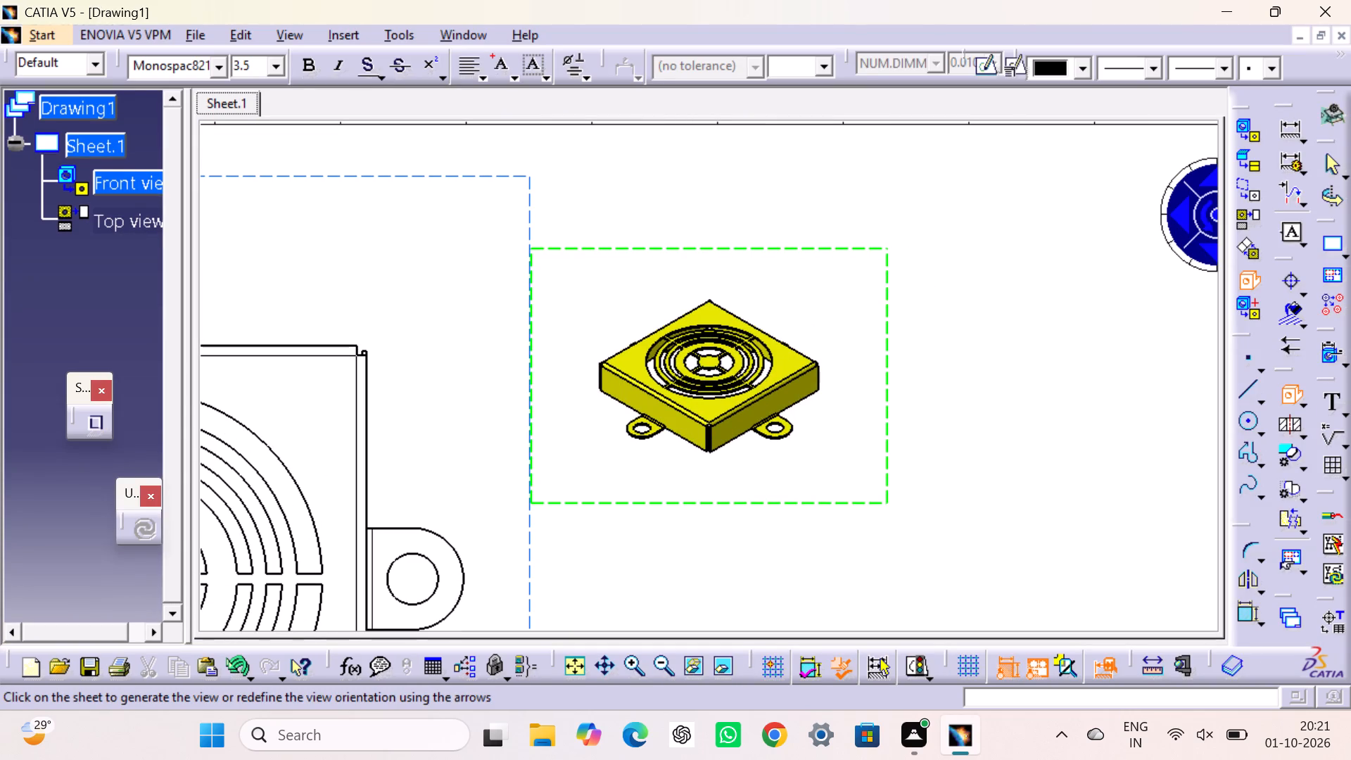
middle_drag(676, 546, 578, 383)
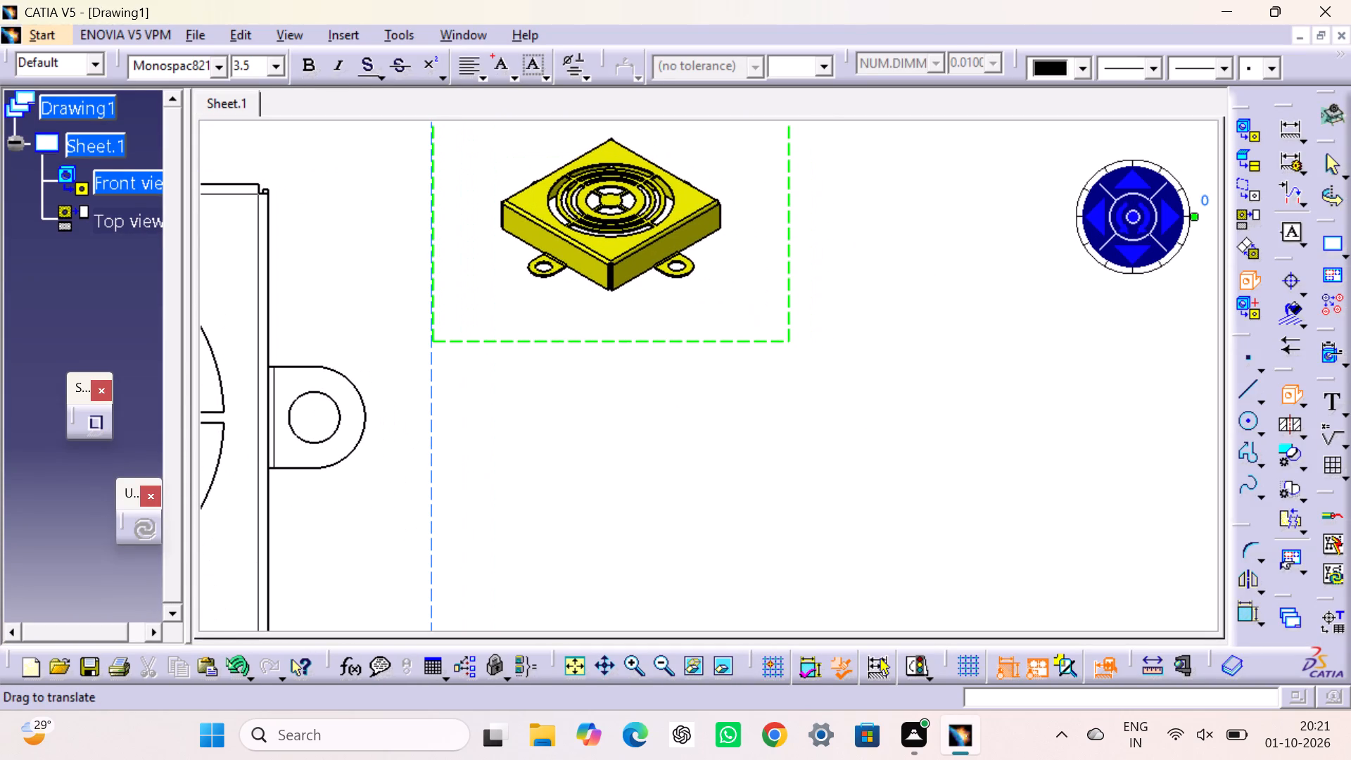
drag(749, 339, 858, 507)
click(1115, 446)
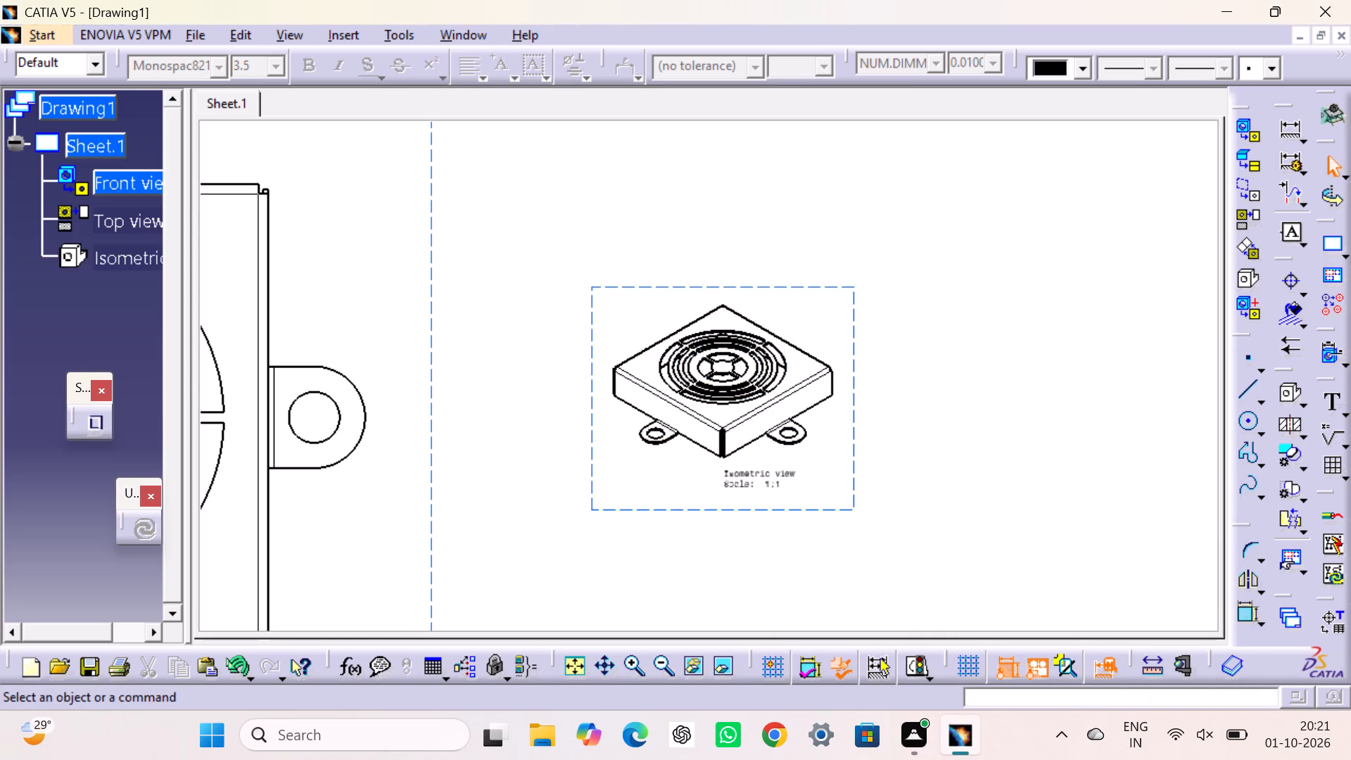
Set the isometric view's scale to 3:1 and turn on 3D Colors for it.
right_click(850, 329)
click(906, 383)
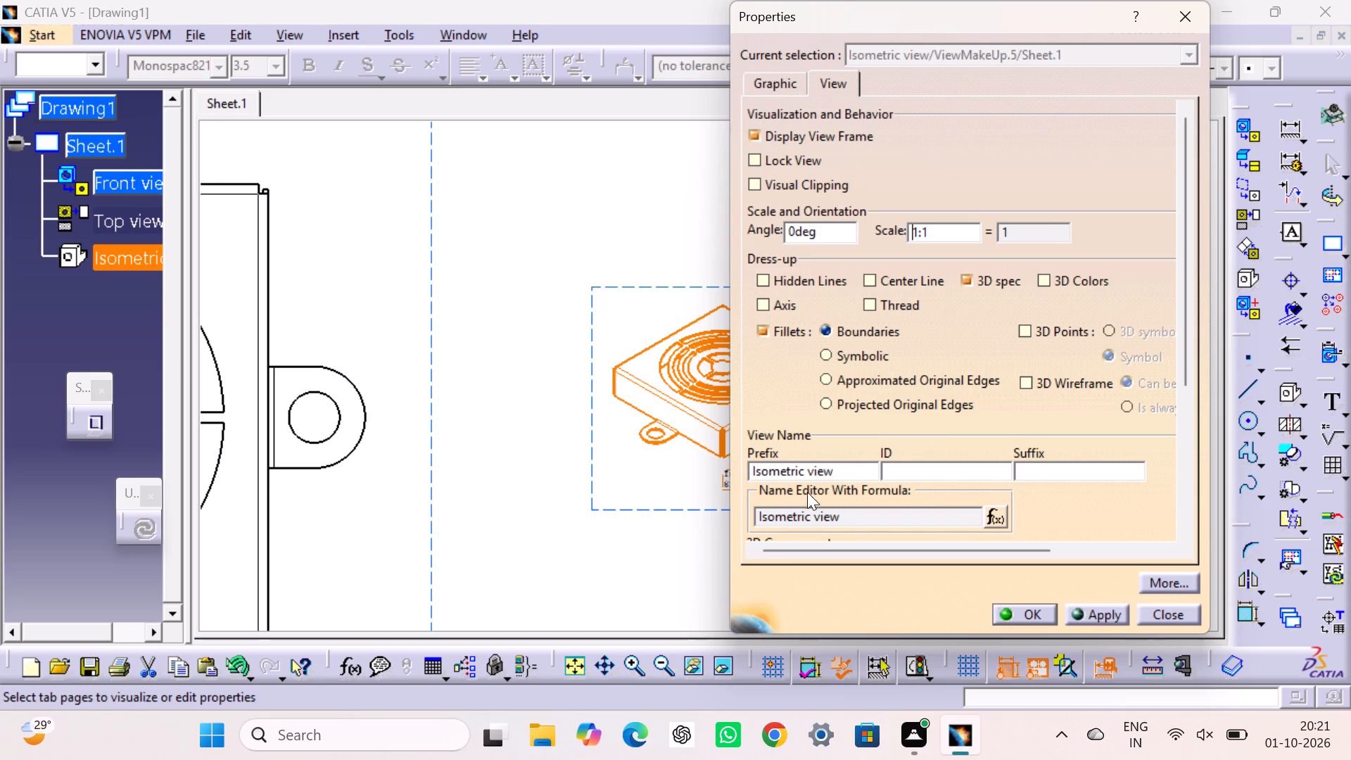
key(Right)
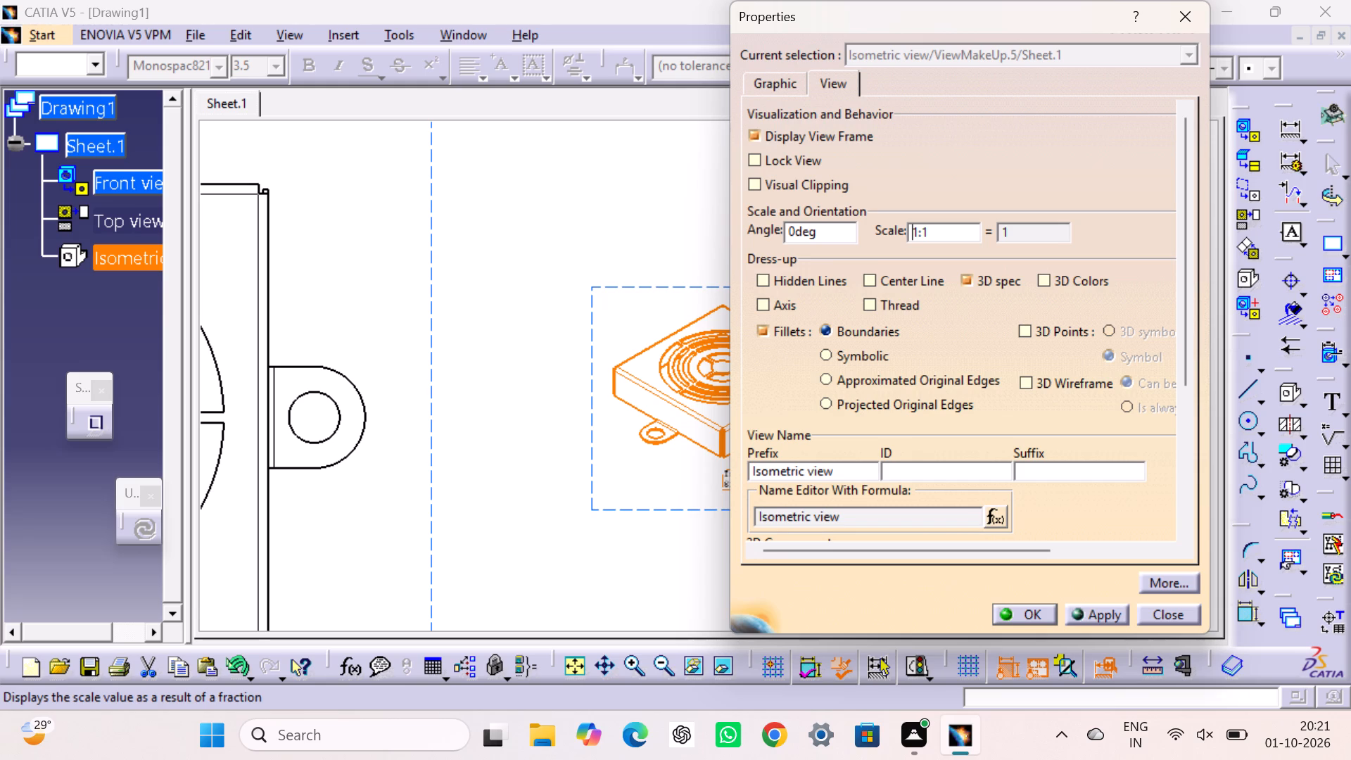
key(BackSpace)
key(3)
click(1044, 280)
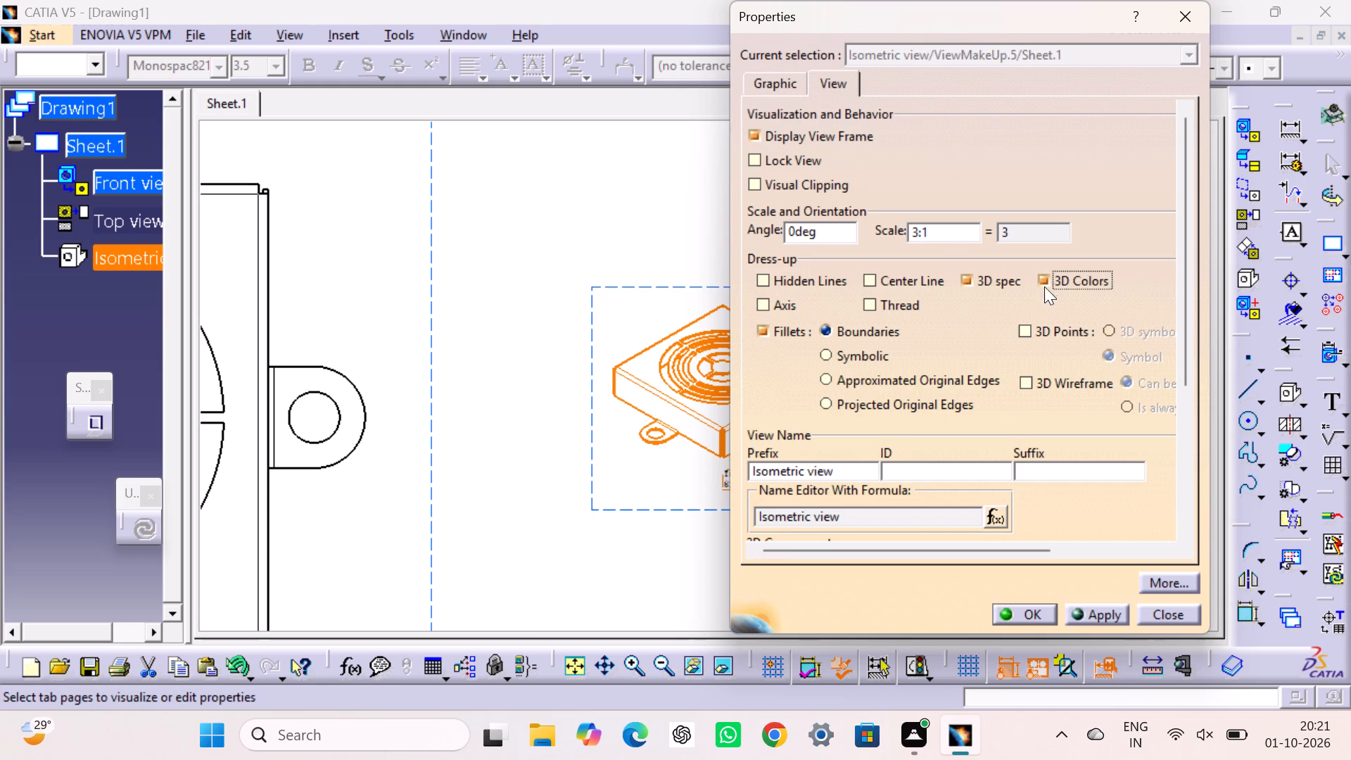
click(1034, 619)
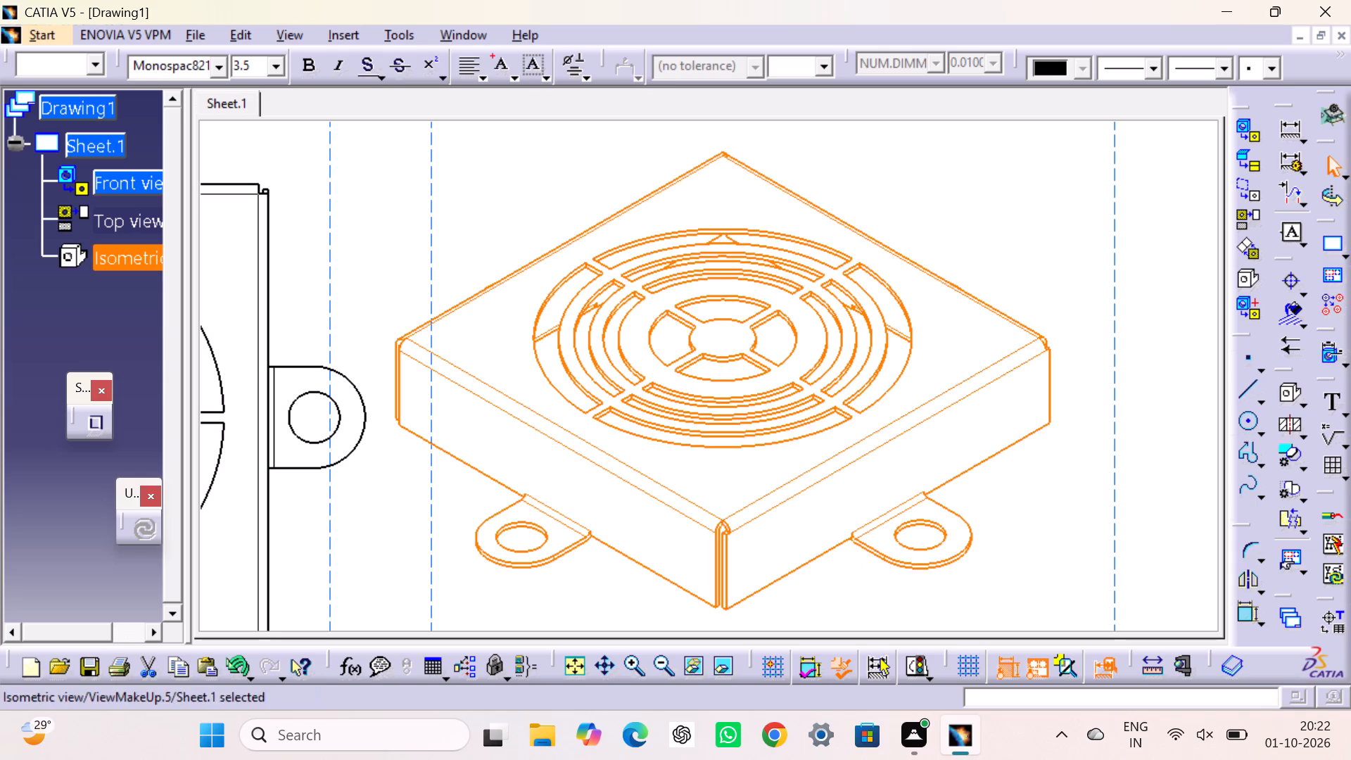
click(1003, 256)
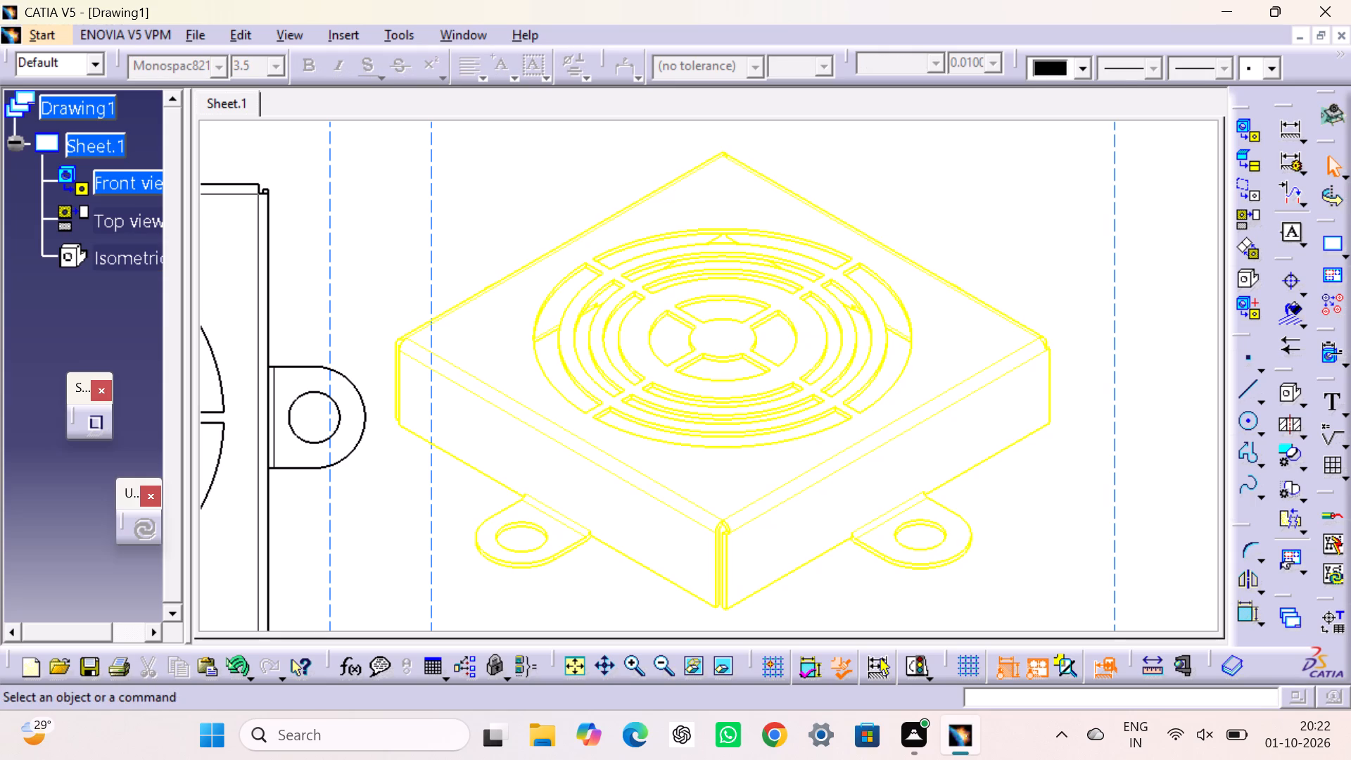
Change the isometric view's generation mode to Raster with the Shading raster mode.
right_click(1115, 332)
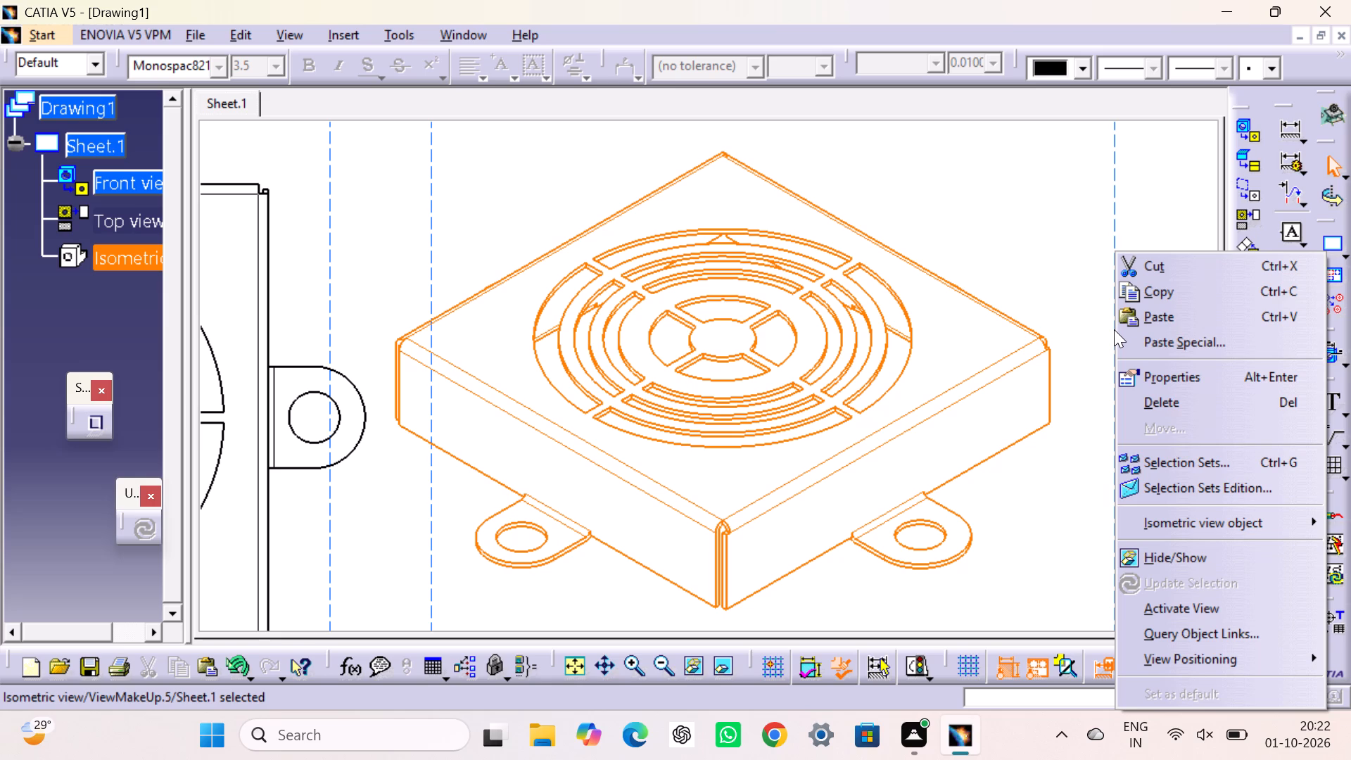
click(1138, 374)
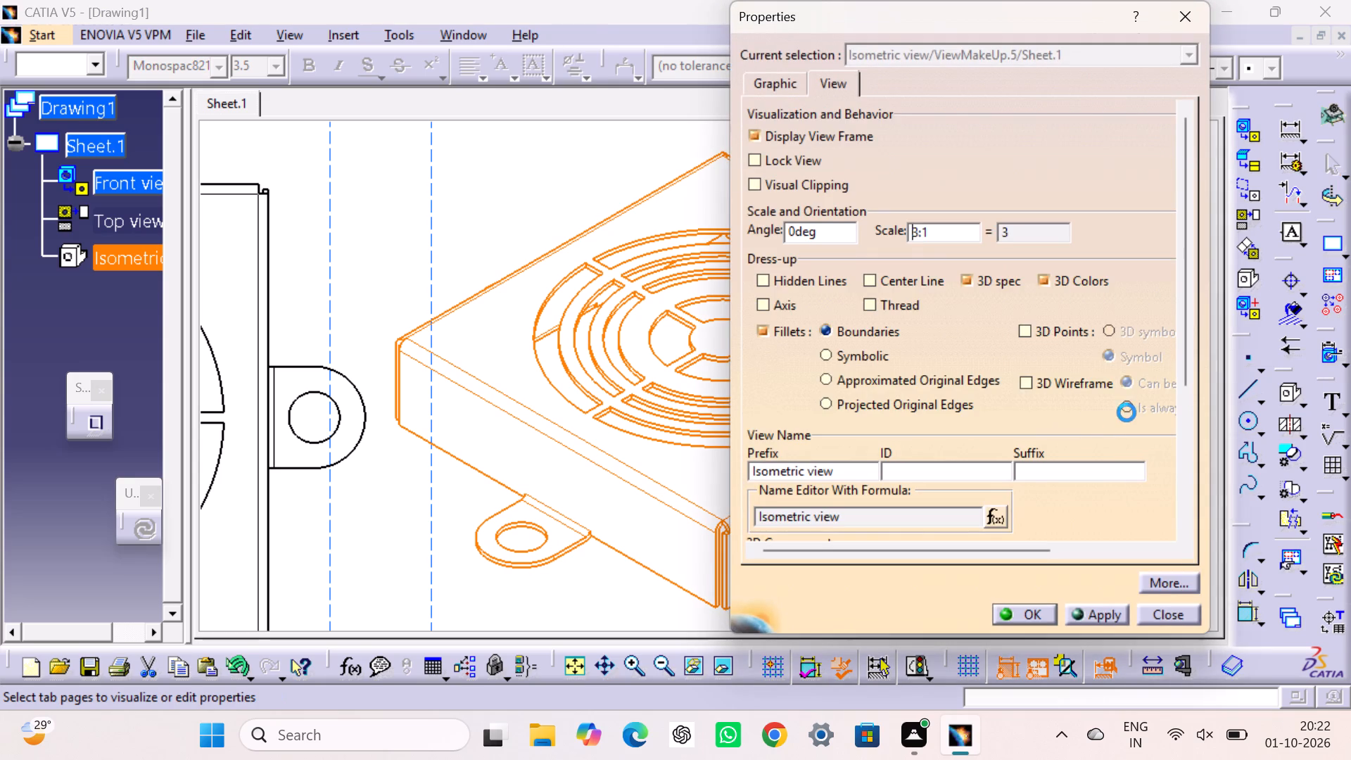
drag(1183, 298, 1207, 522)
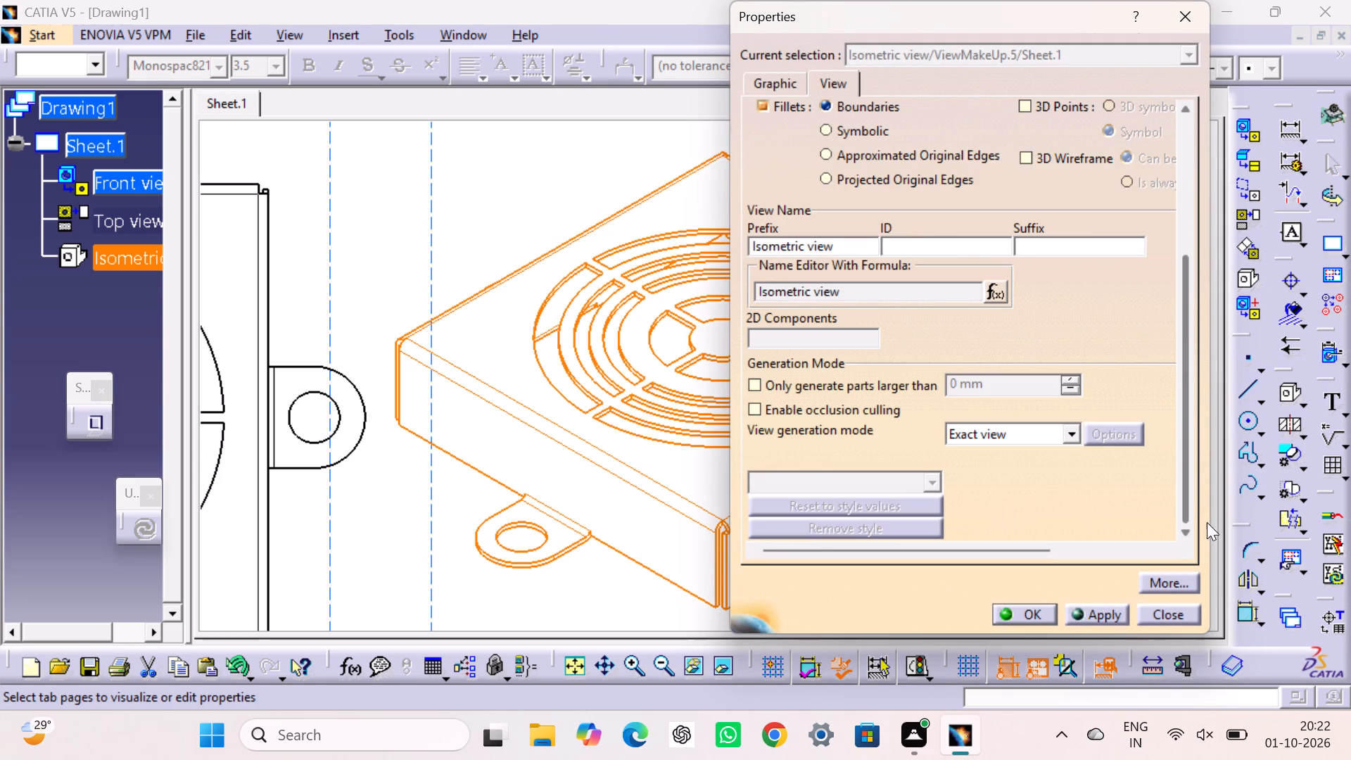
drag(1207, 522, 1210, 545)
click(1067, 436)
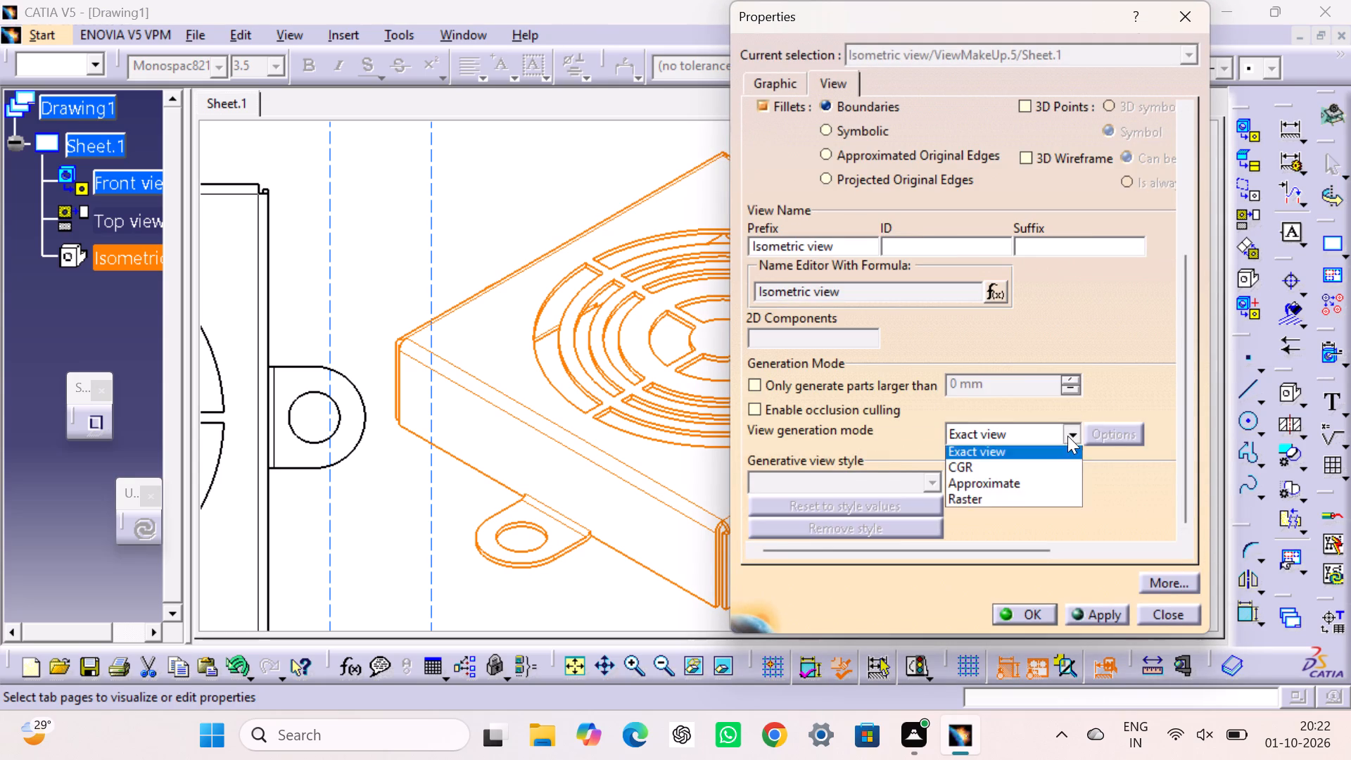
click(1025, 505)
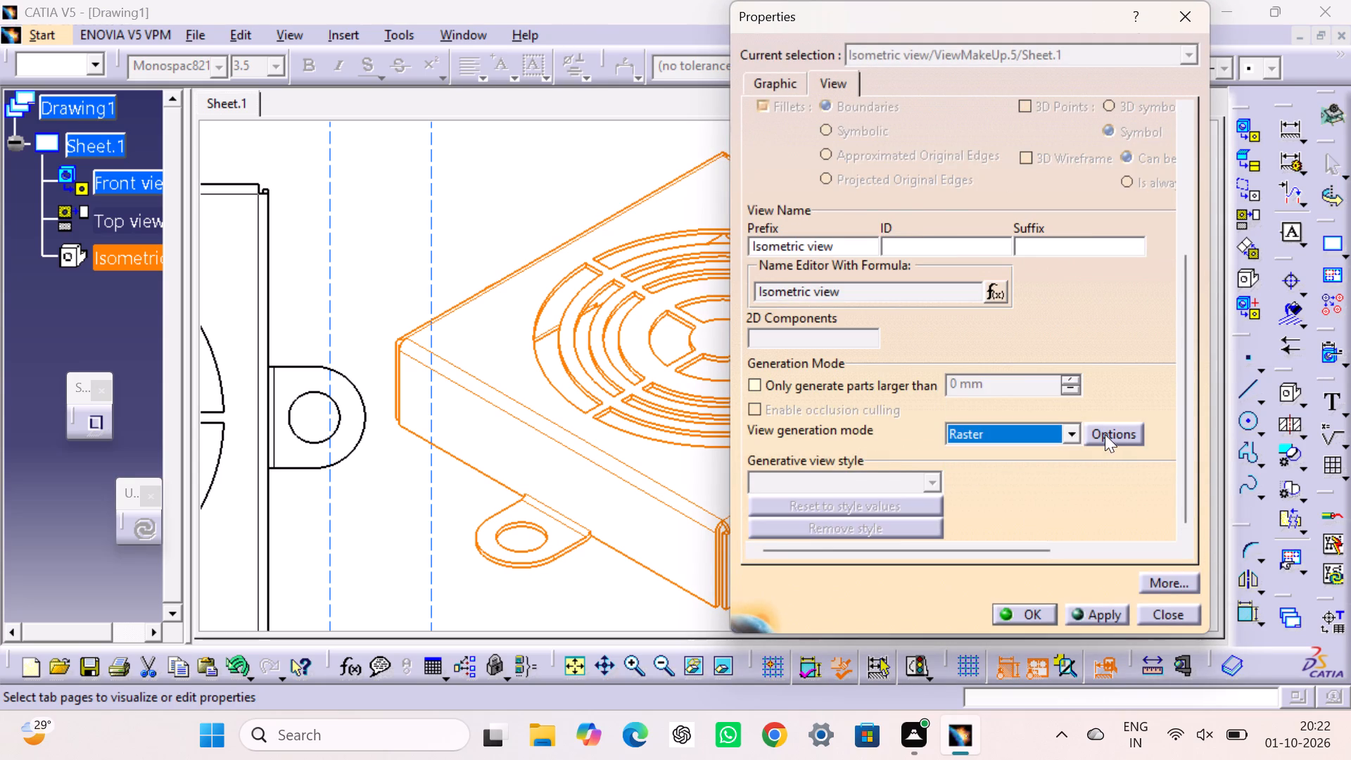
click(1105, 434)
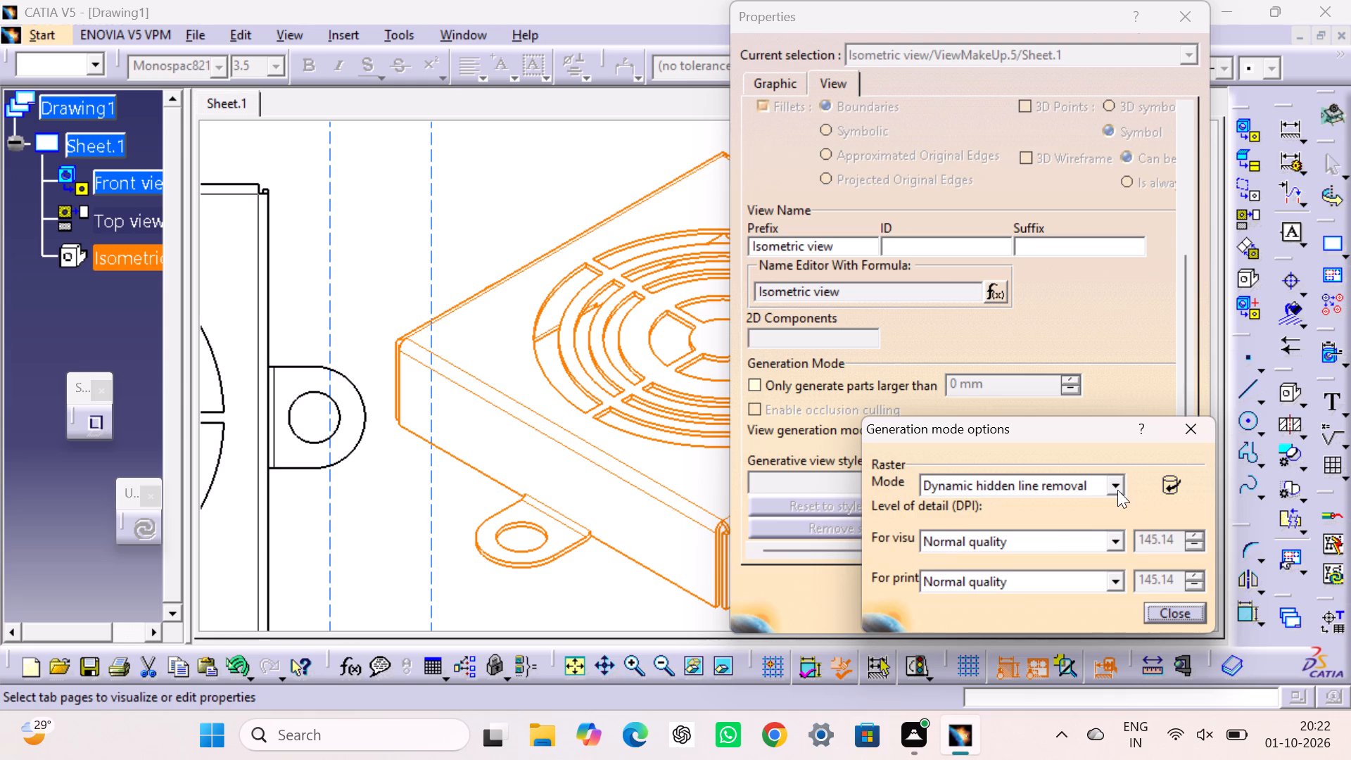
click(1117, 490)
click(1068, 528)
click(1167, 611)
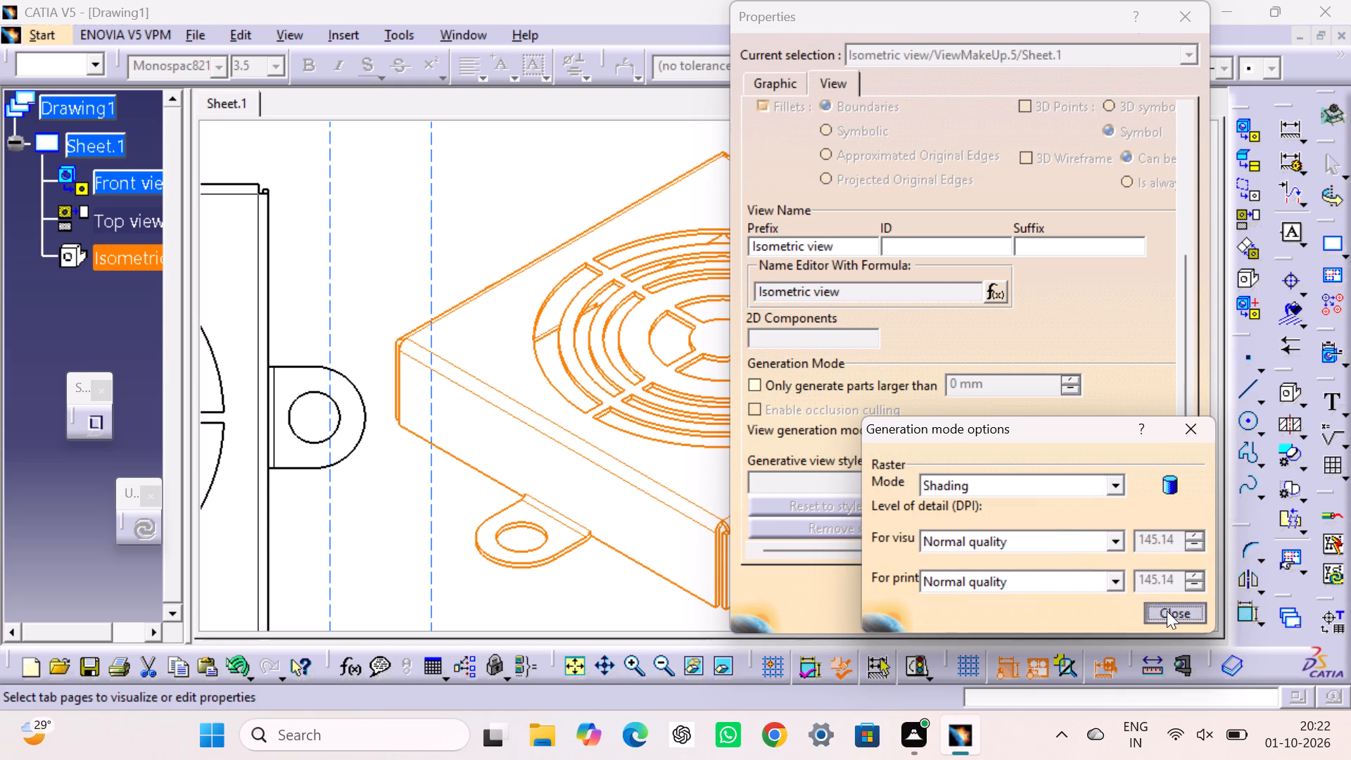
click(1015, 617)
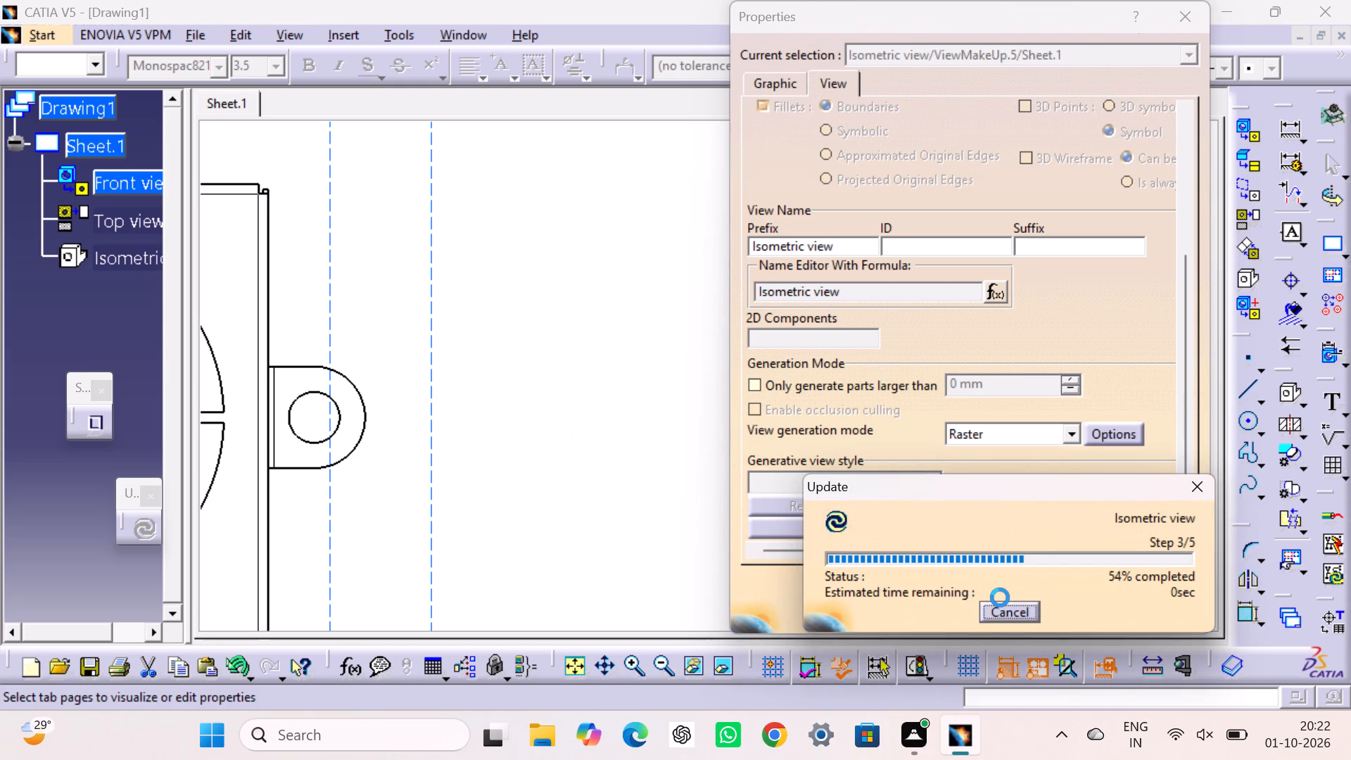
click(1058, 506)
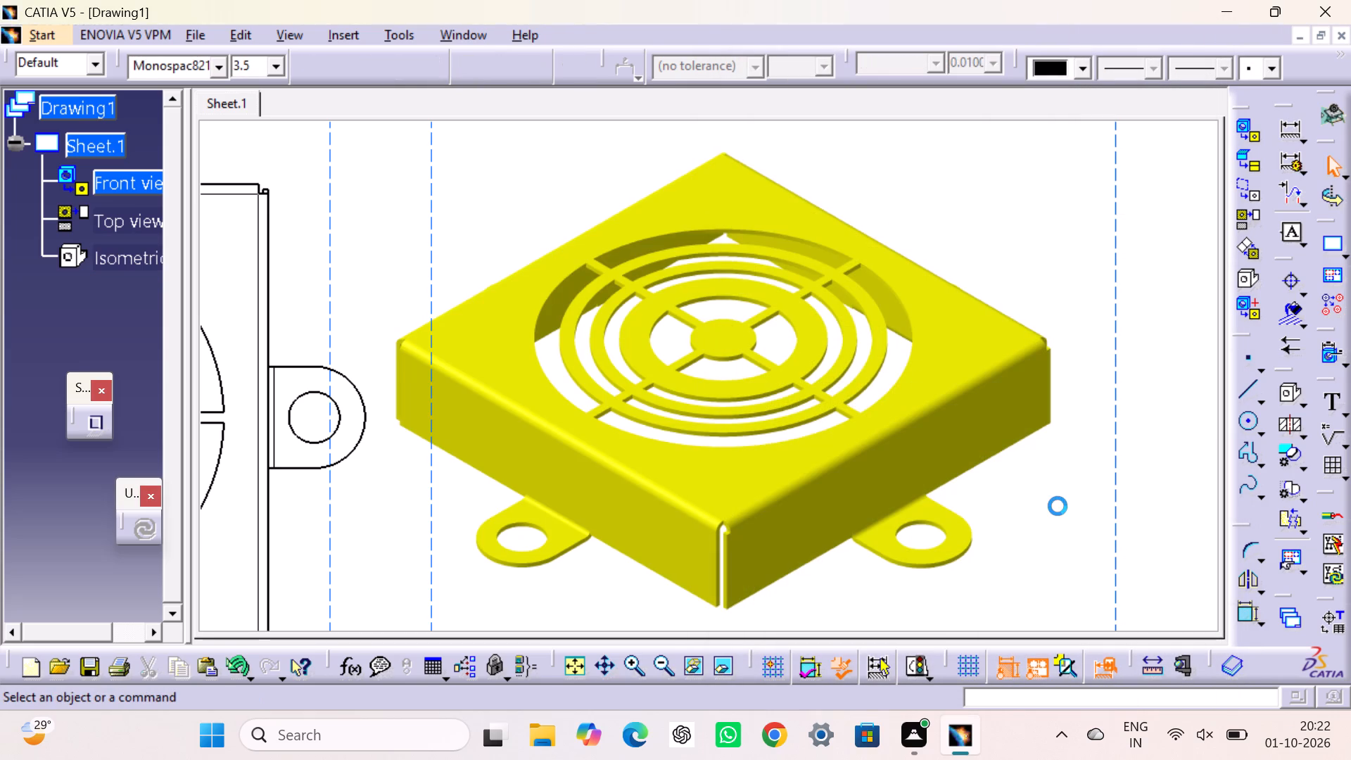
Move the isometric view's name-and-scale label to the lower right of its geometry.
middle_drag(1058, 506, 1056, 363)
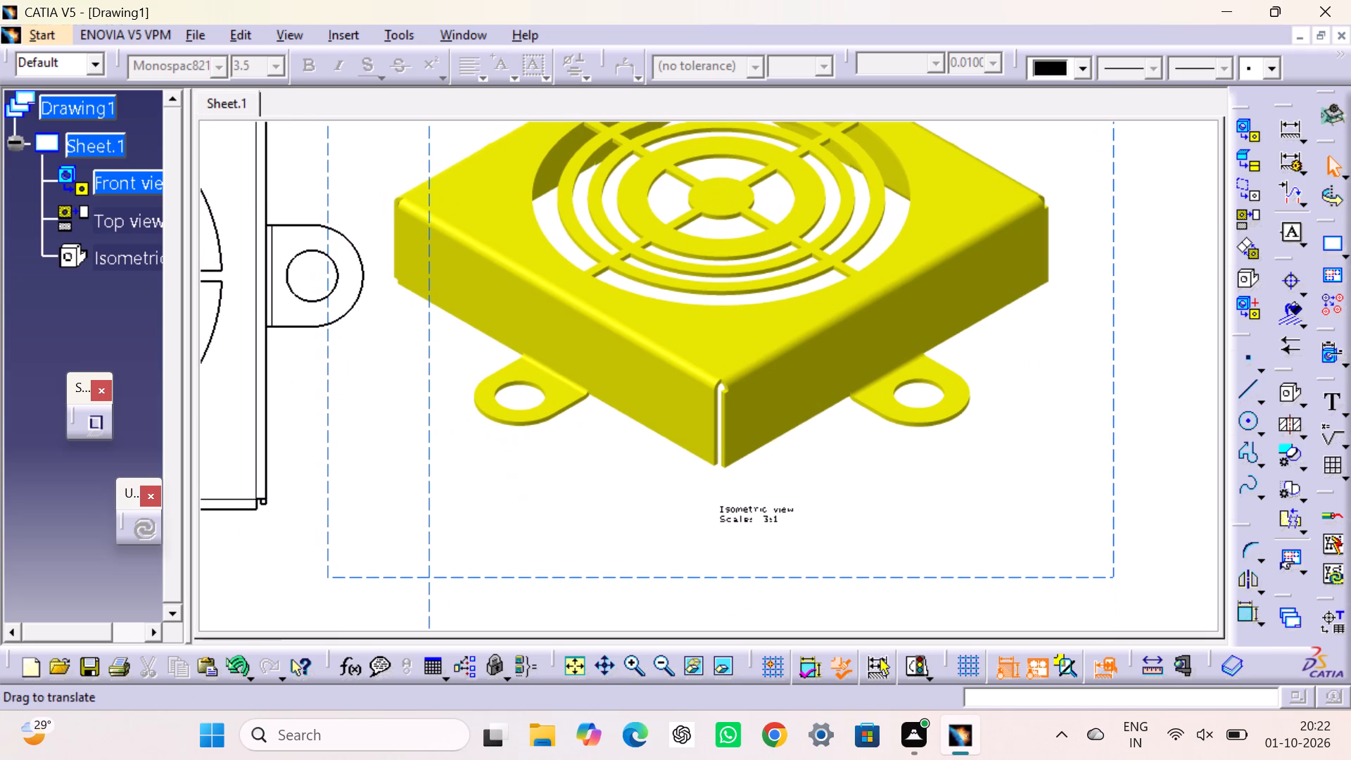
middle_drag(1056, 363, 1056, 364)
drag(784, 517, 1017, 531)
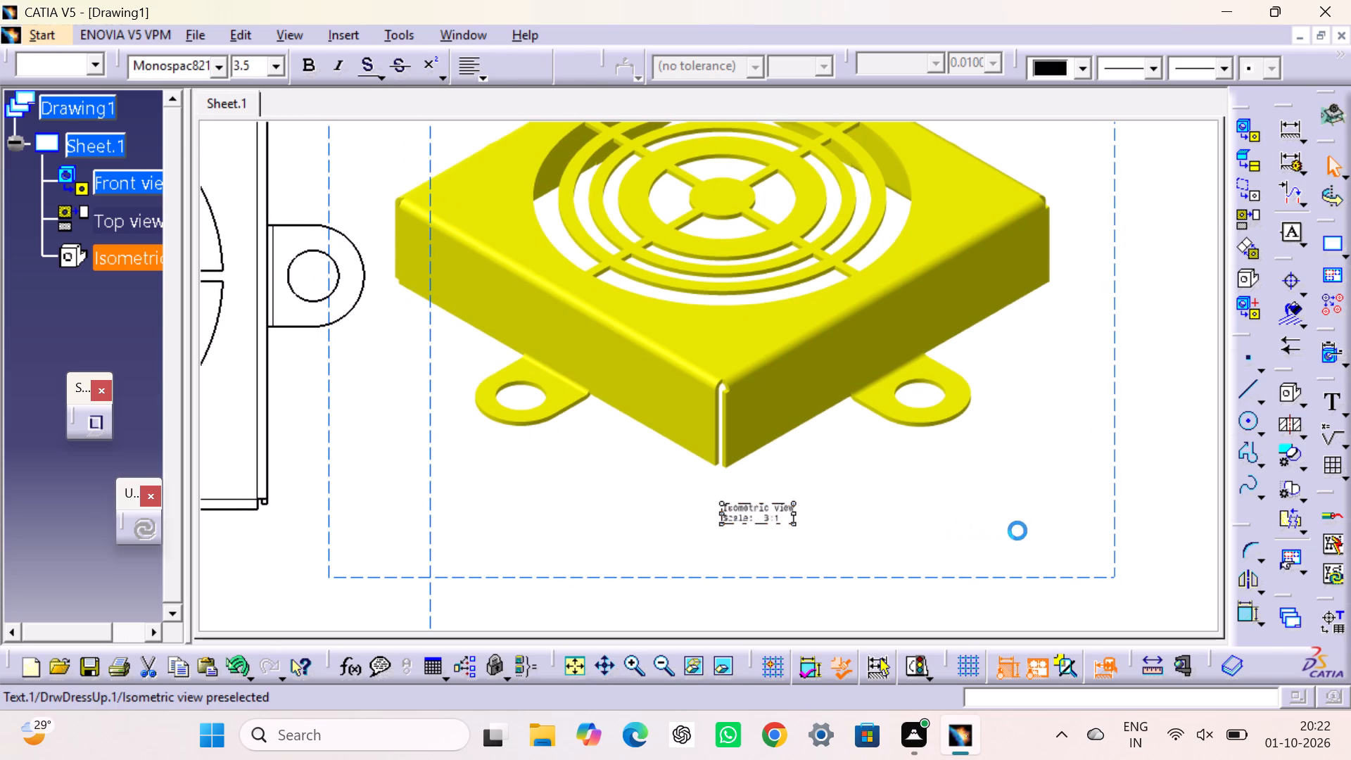
drag(1017, 531, 1027, 532)
Set the text height of the isometric view label to 7.0 mm.
double_click(1020, 517)
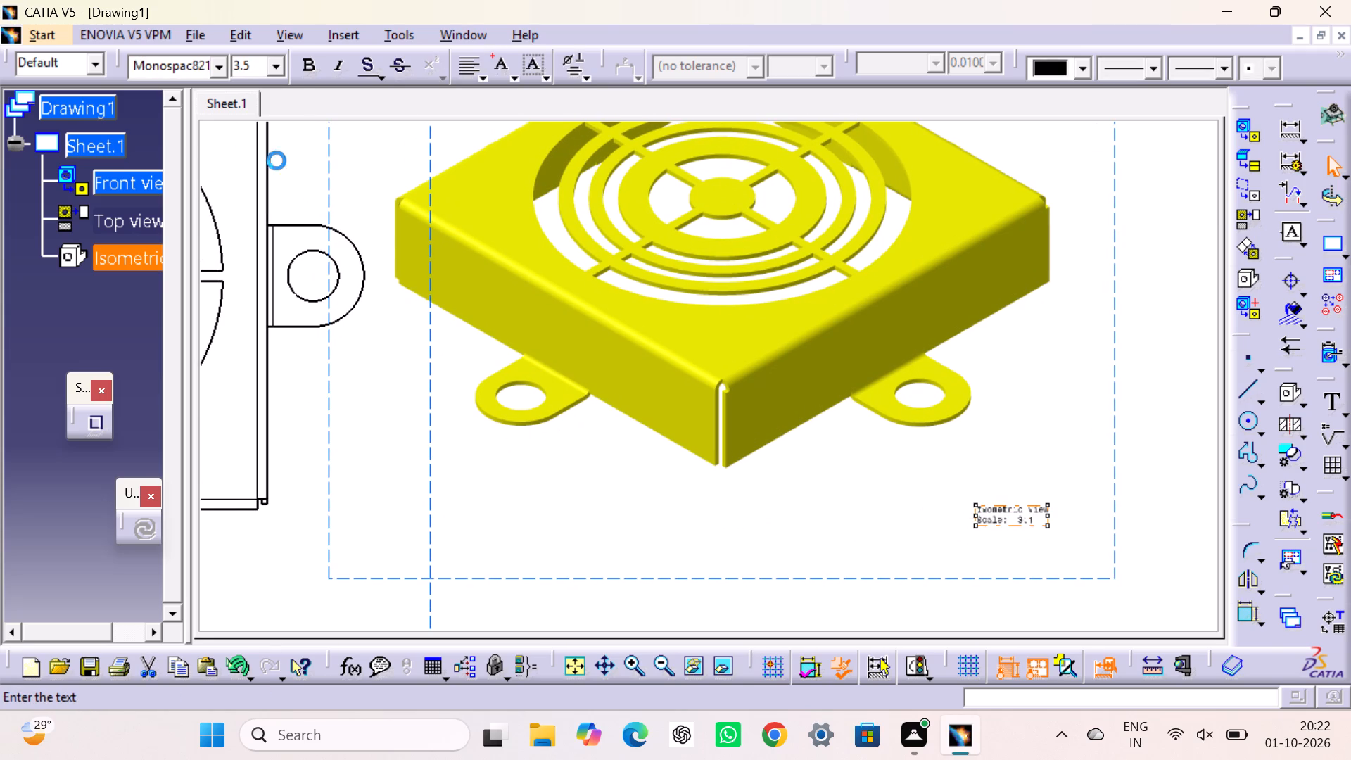
click(279, 67)
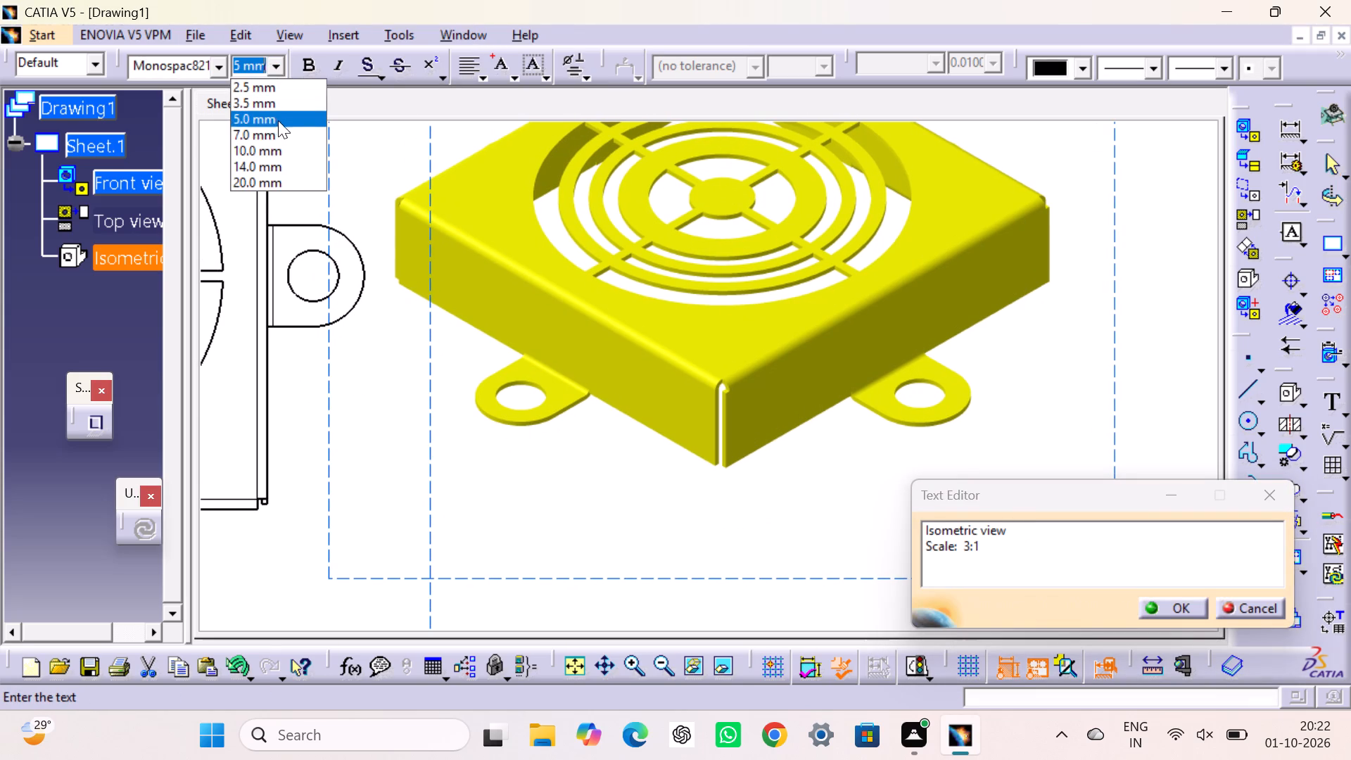
click(276, 139)
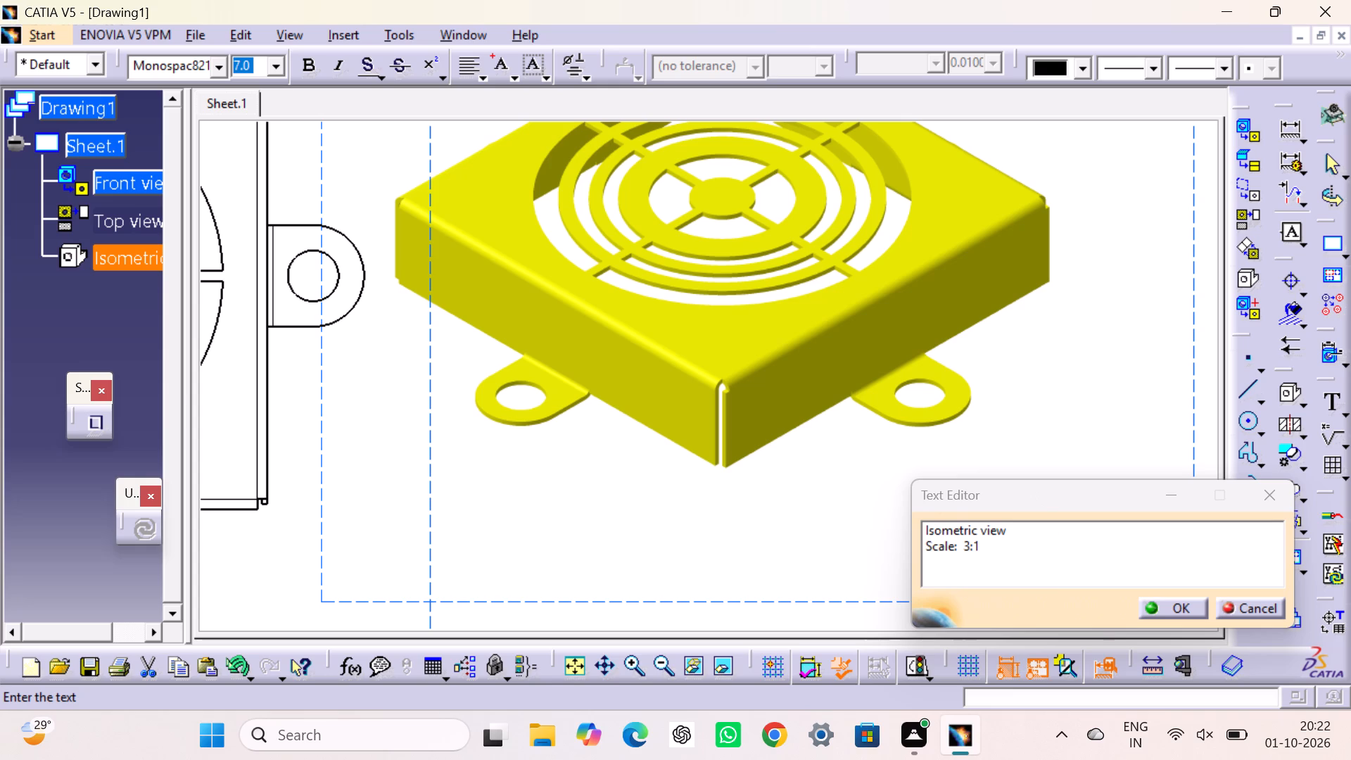
double_click(1038, 549)
double_click(1036, 547)
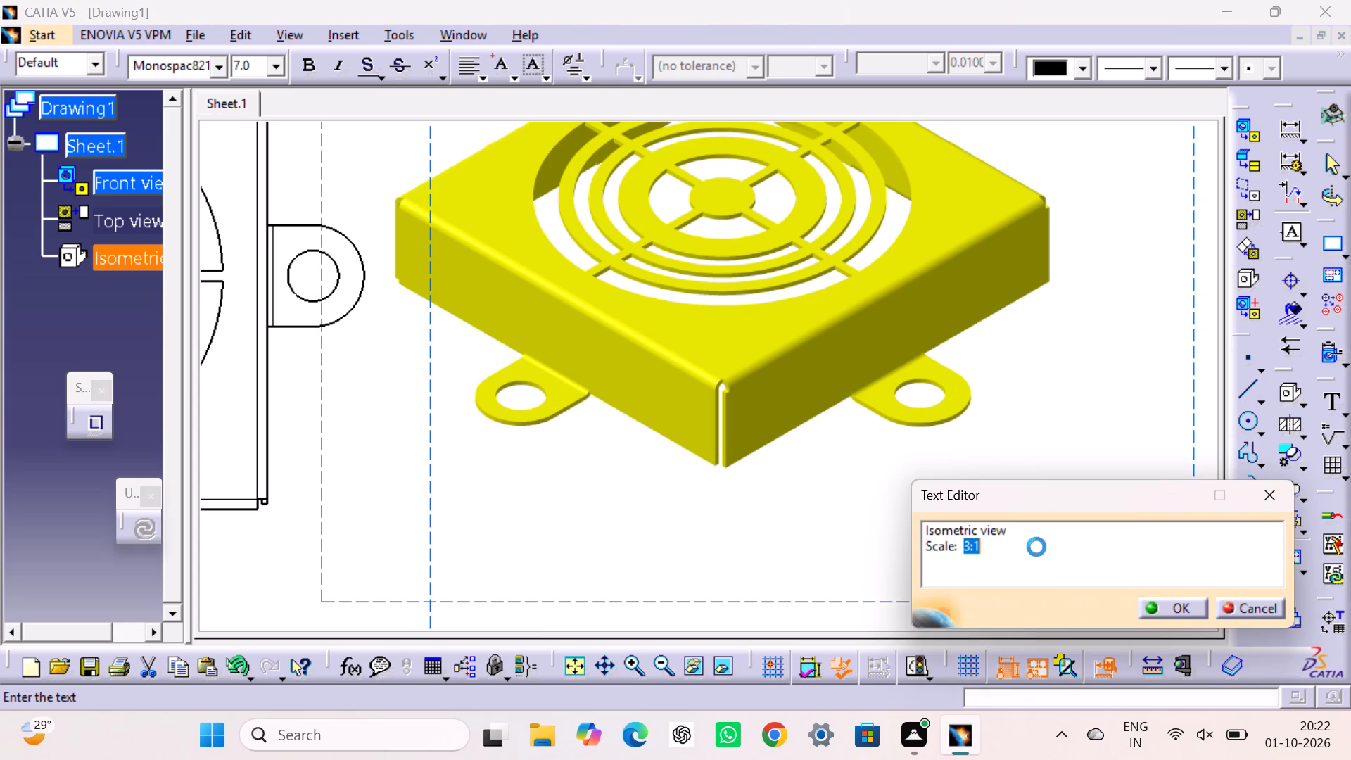
drag(1036, 547, 968, 540)
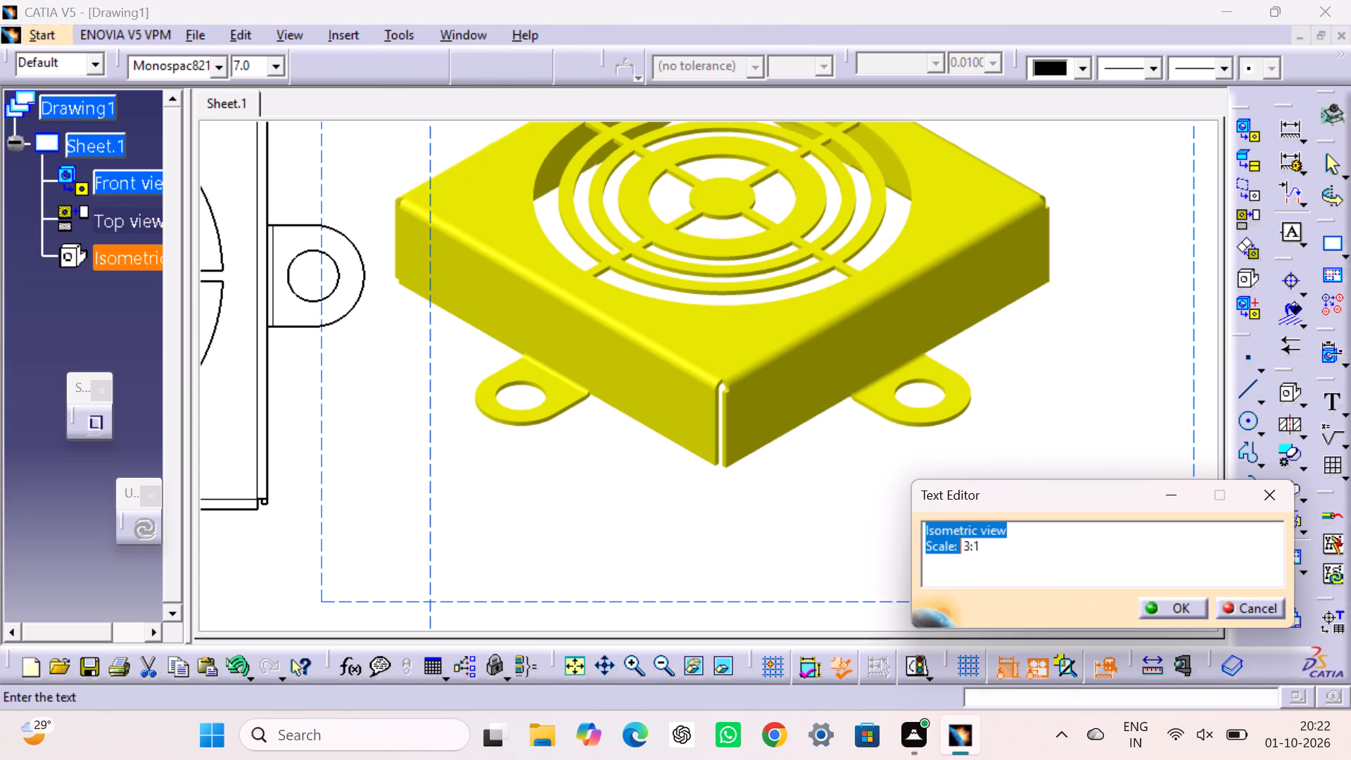
drag(968, 540, 996, 548)
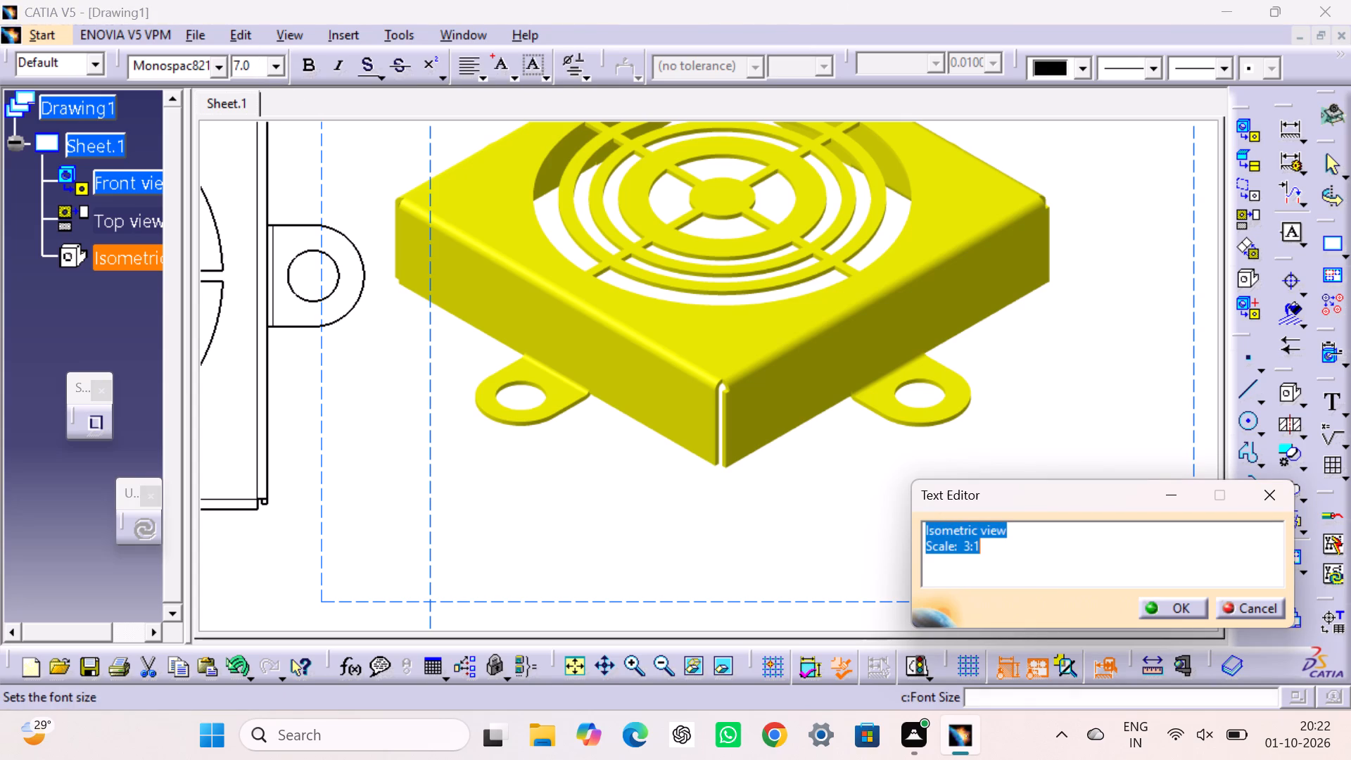
click(1173, 608)
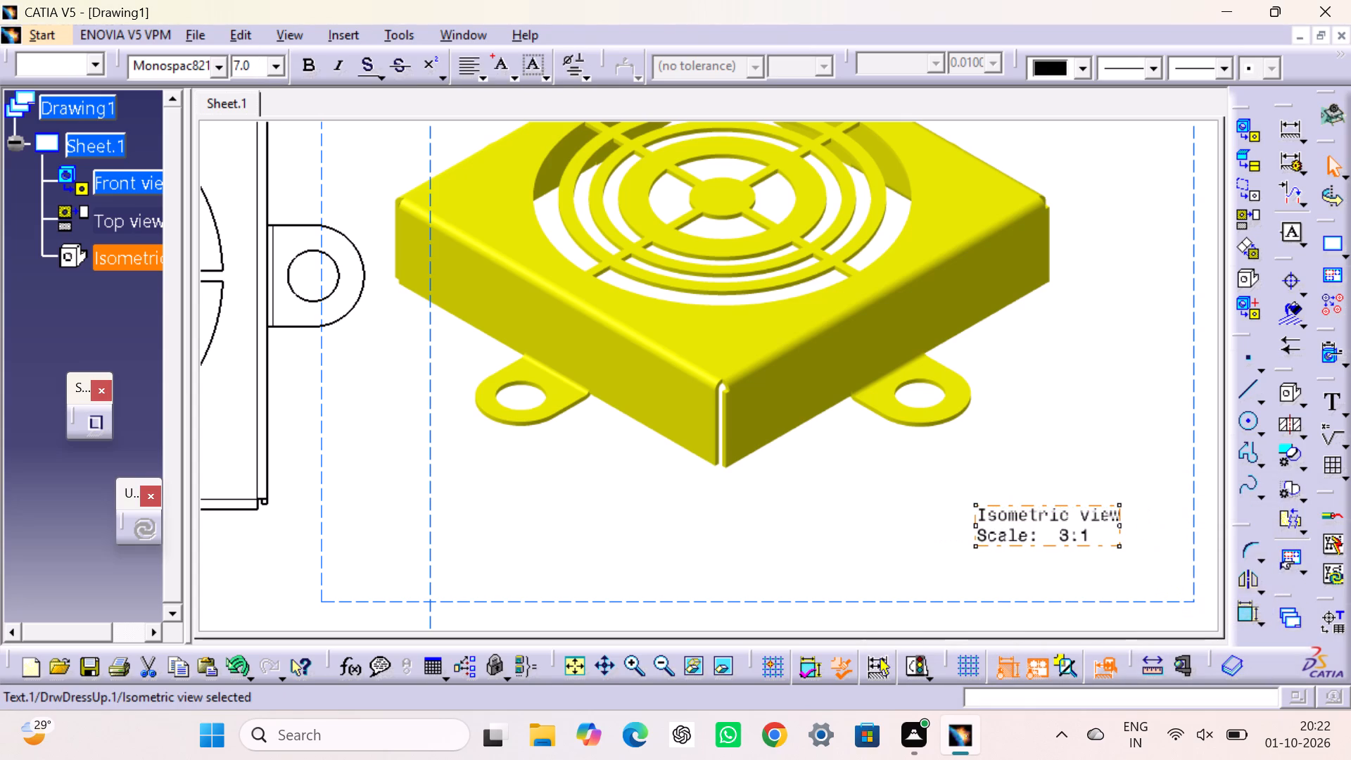
click(1146, 439)
Switch to editing the sheet background, with the title block in the sheet's lower right corner in view.
middle_drag(1086, 475, 915, 220)
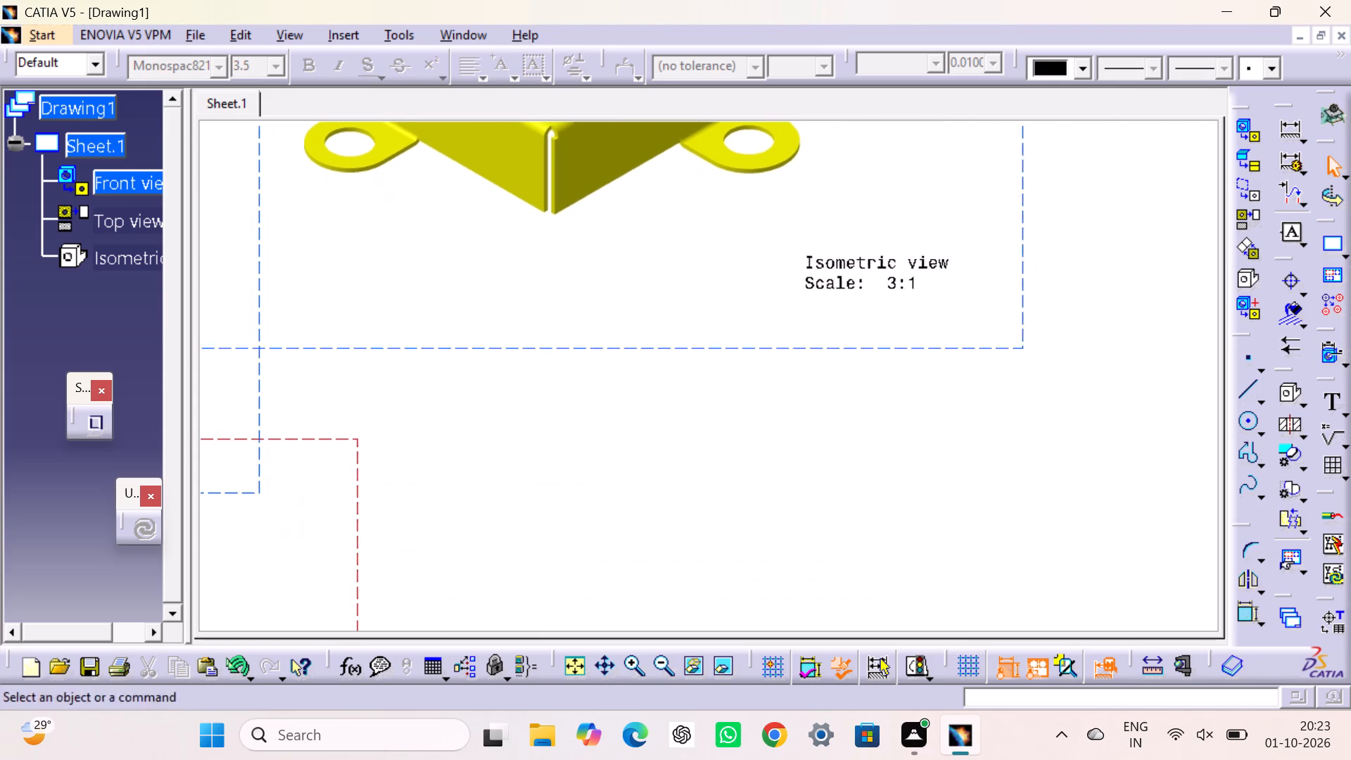
middle_drag(973, 518, 922, 206)
middle_drag(955, 385, 849, 296)
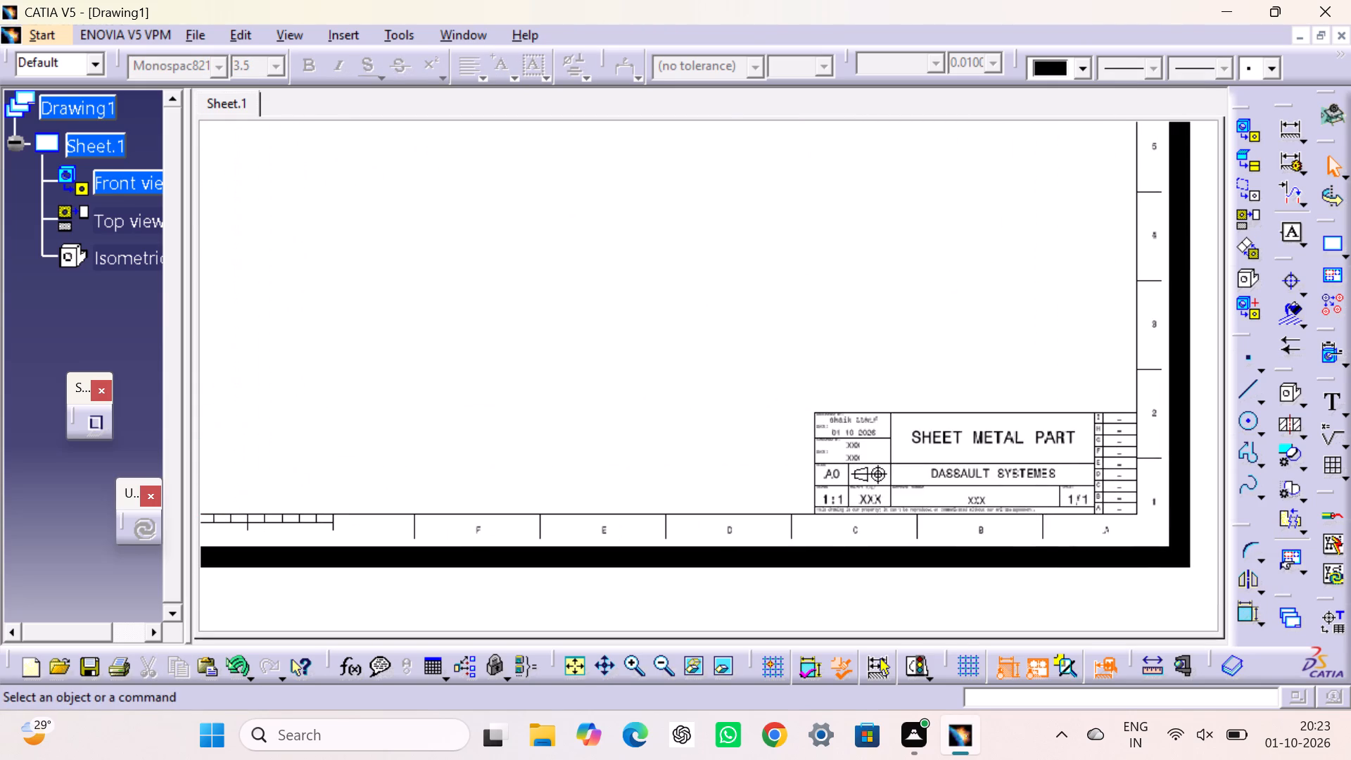
click(832, 502)
click(236, 30)
click(339, 581)
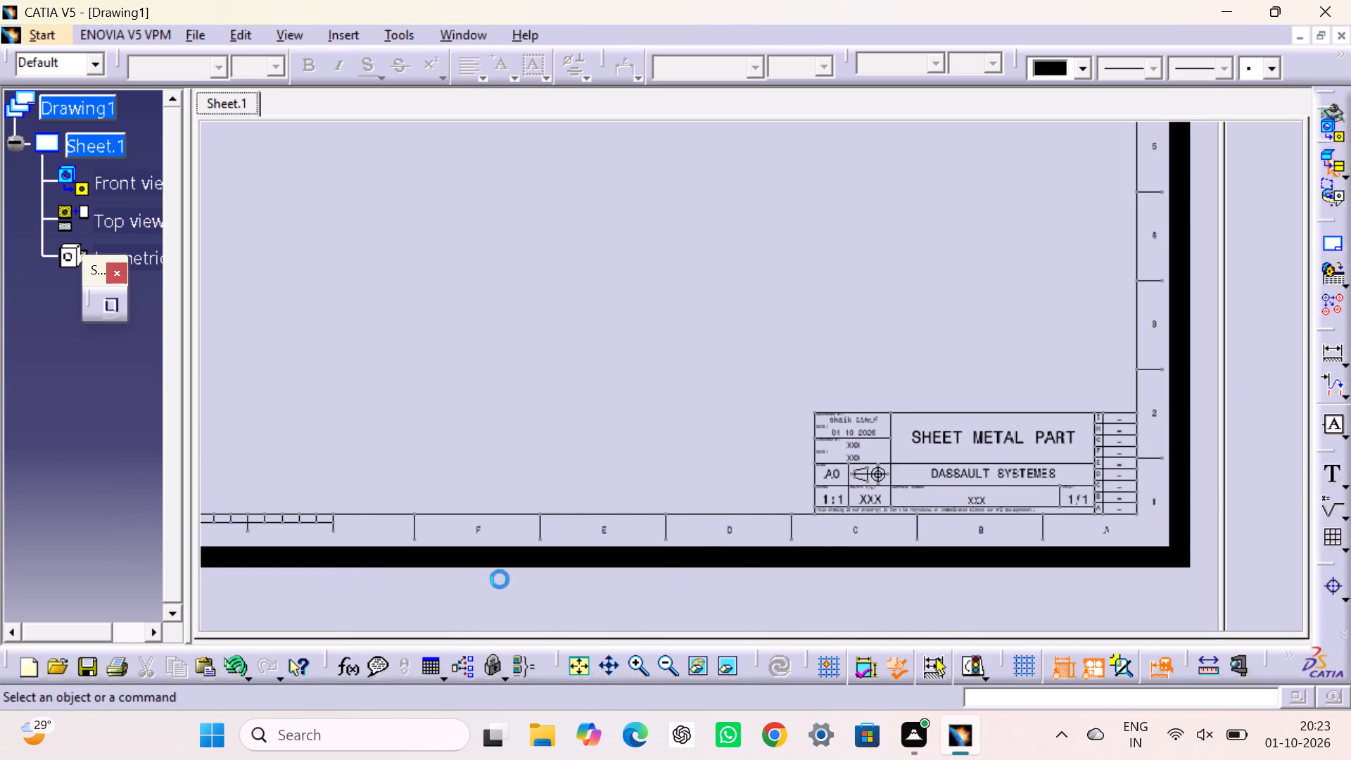
Replace the title block's scale text with 3:1.
double_click(864, 497)
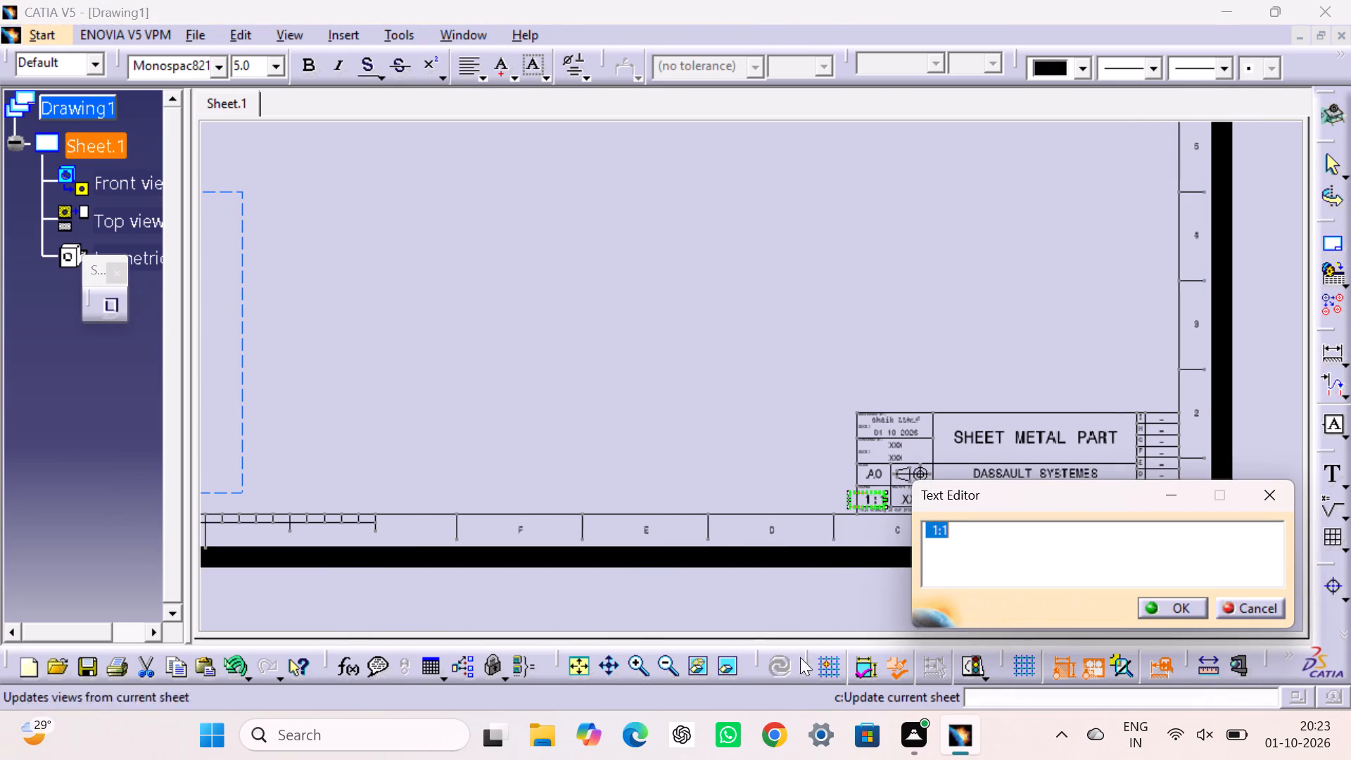
key(Left)
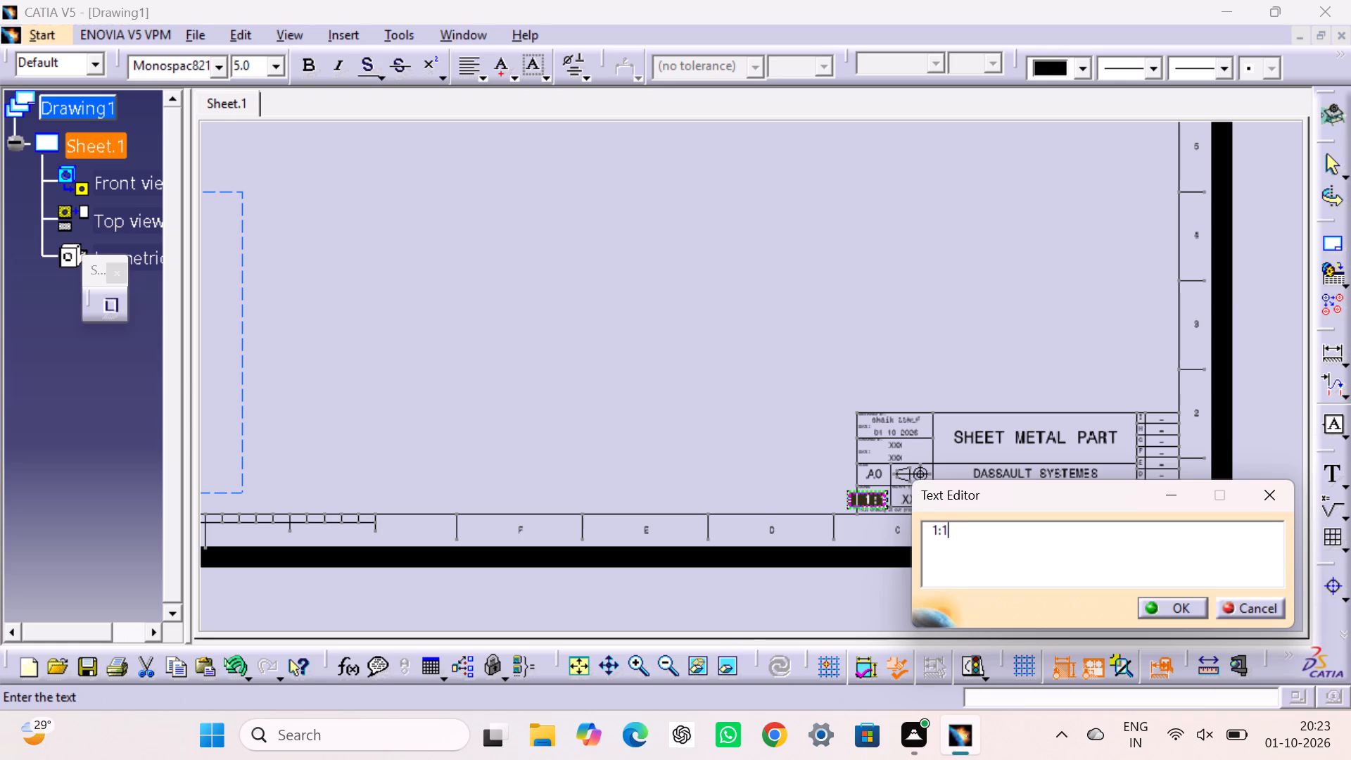
key(Left)
key(Right)
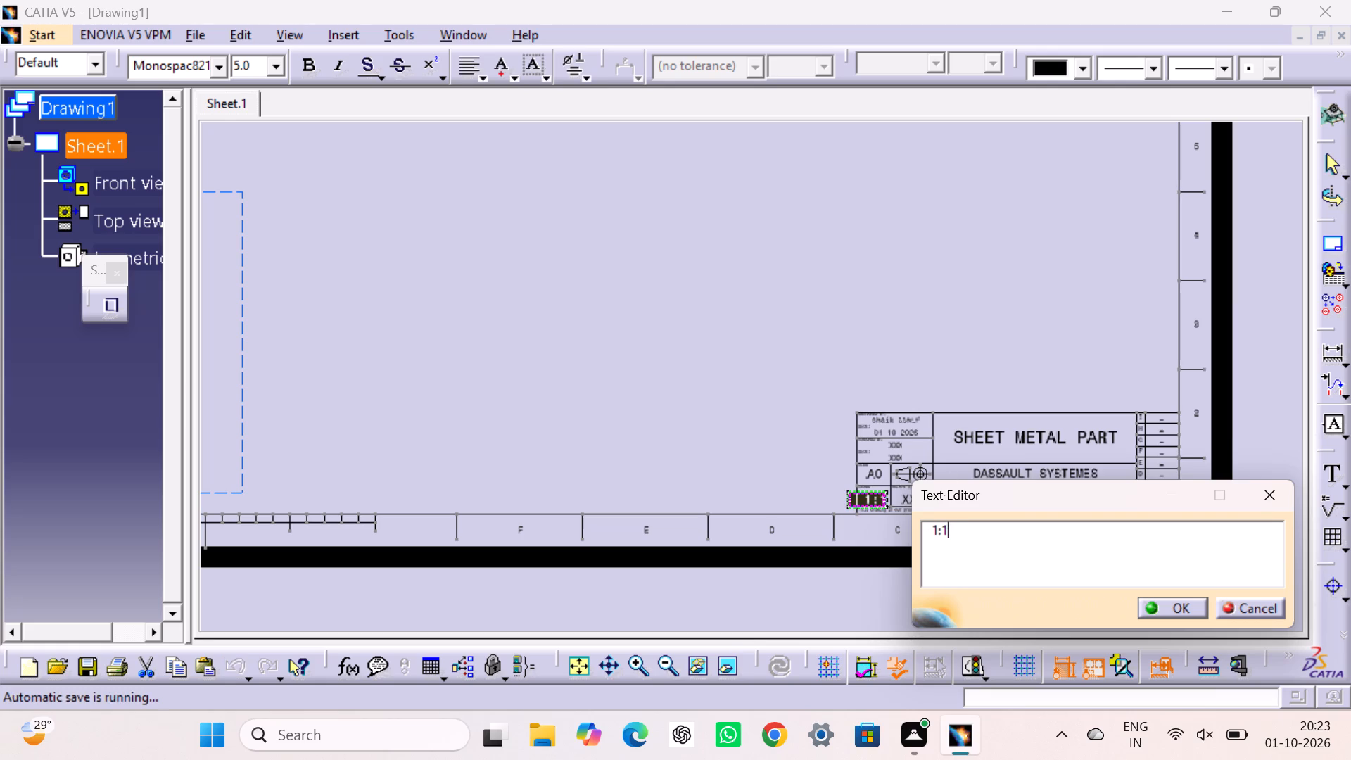
click(937, 532)
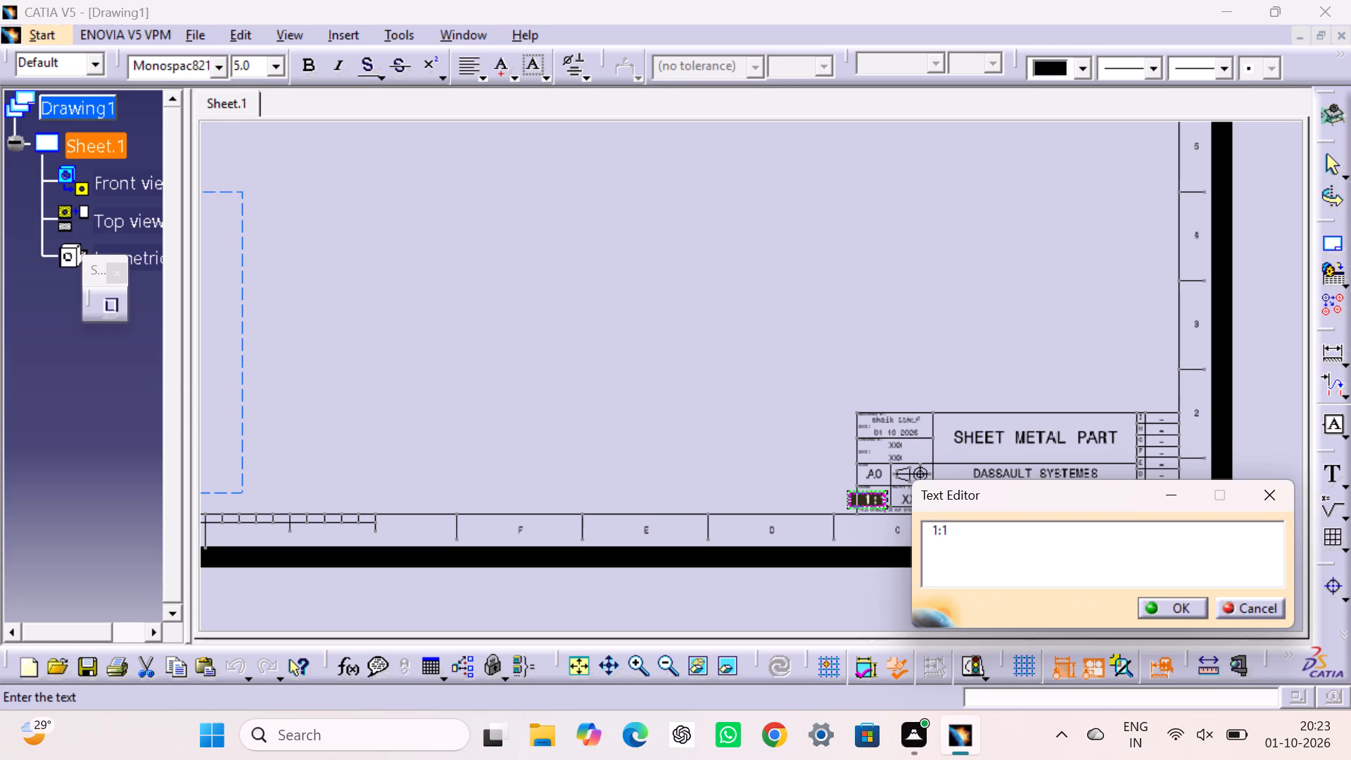
click(937, 528)
key(BackSpace)
key(BackSpace)
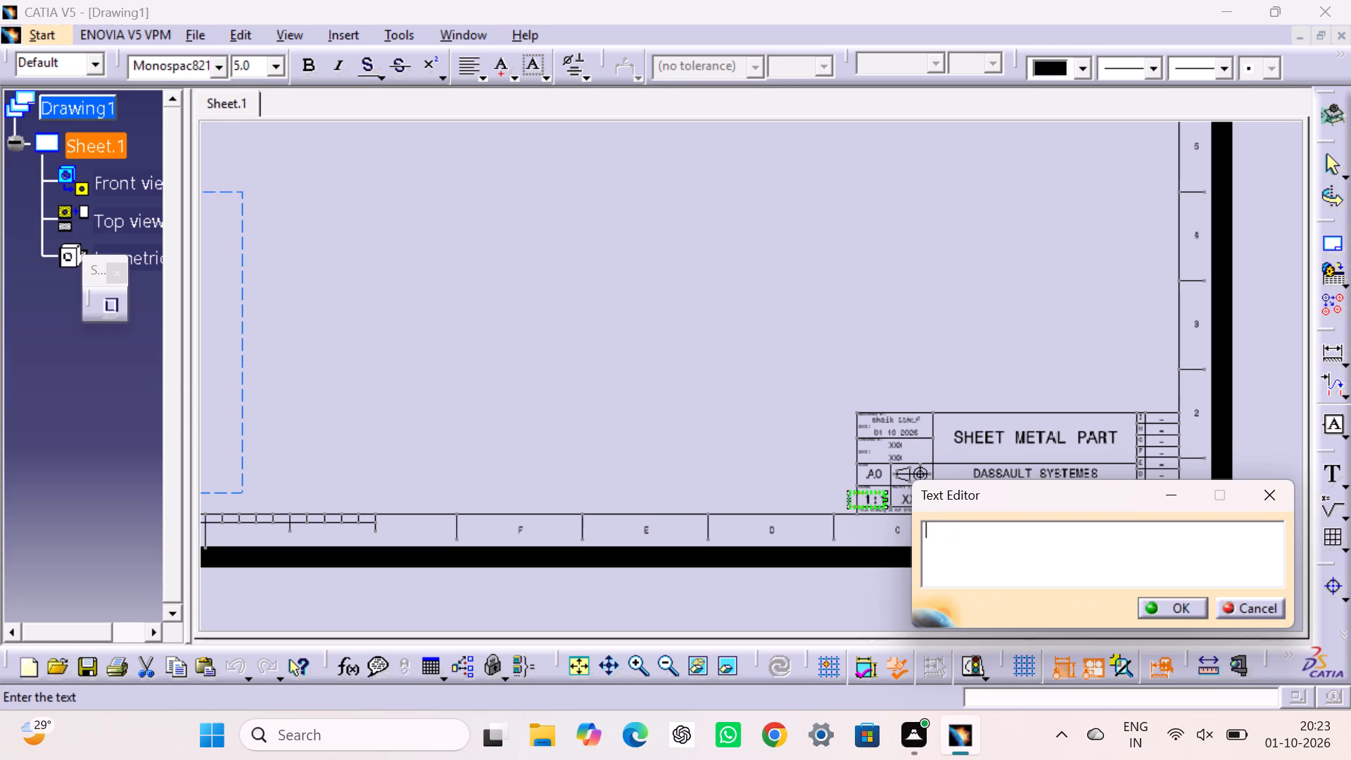
key(3)
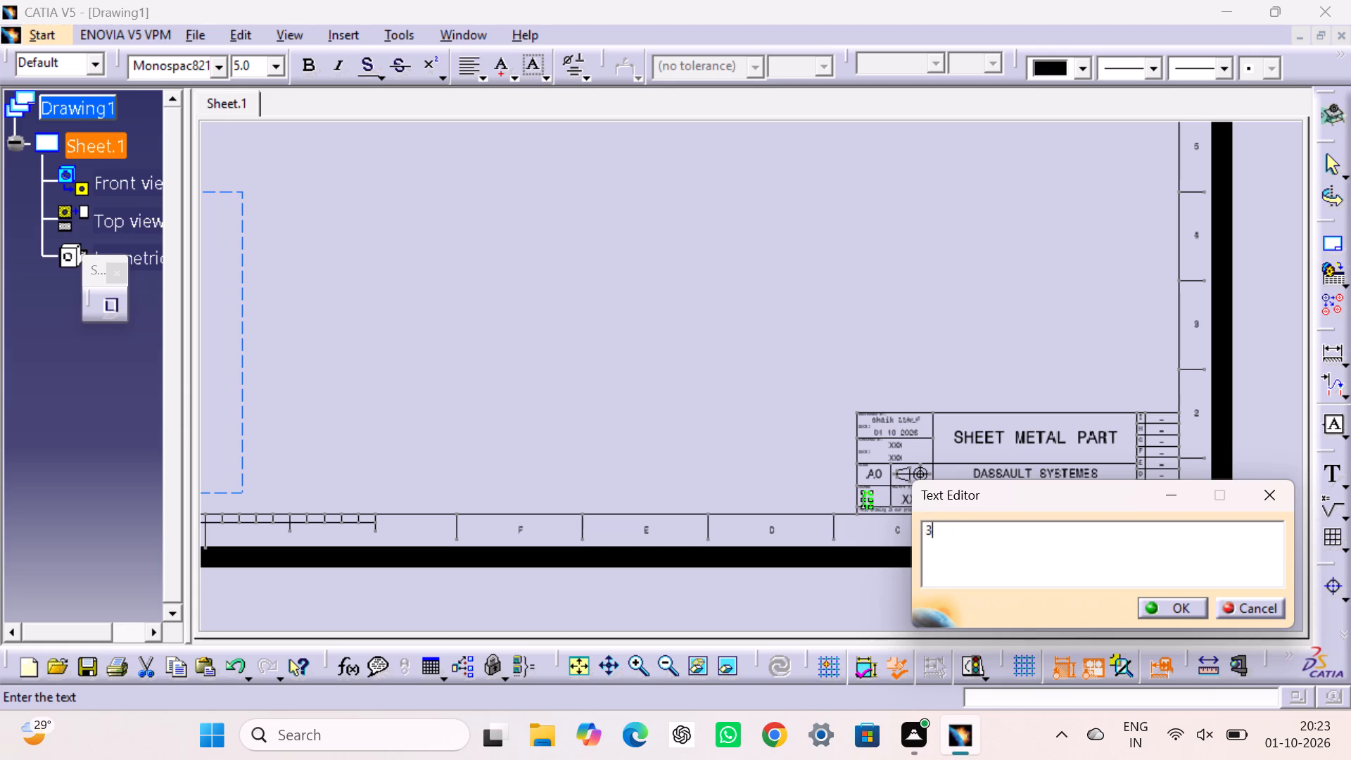
key(shift+colon)
key(1)
key(Return)
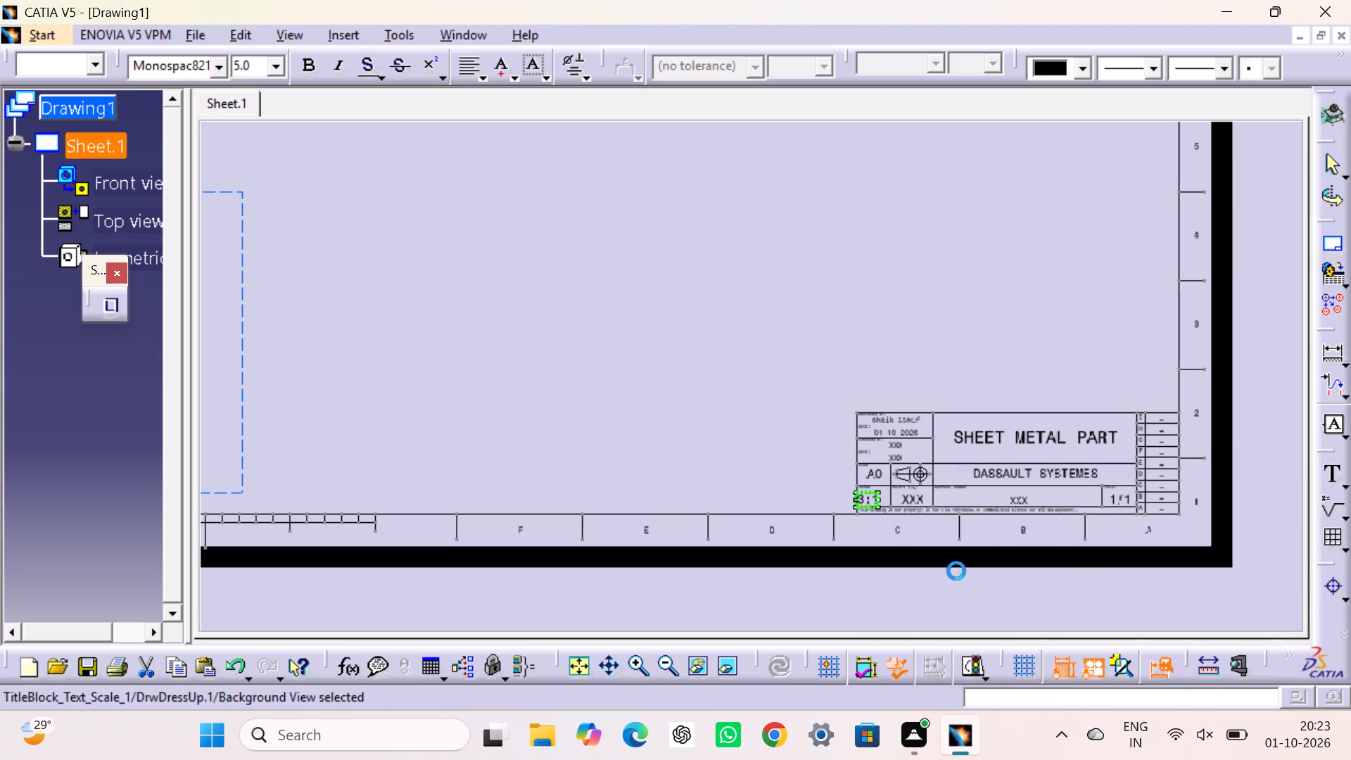
click(874, 262)
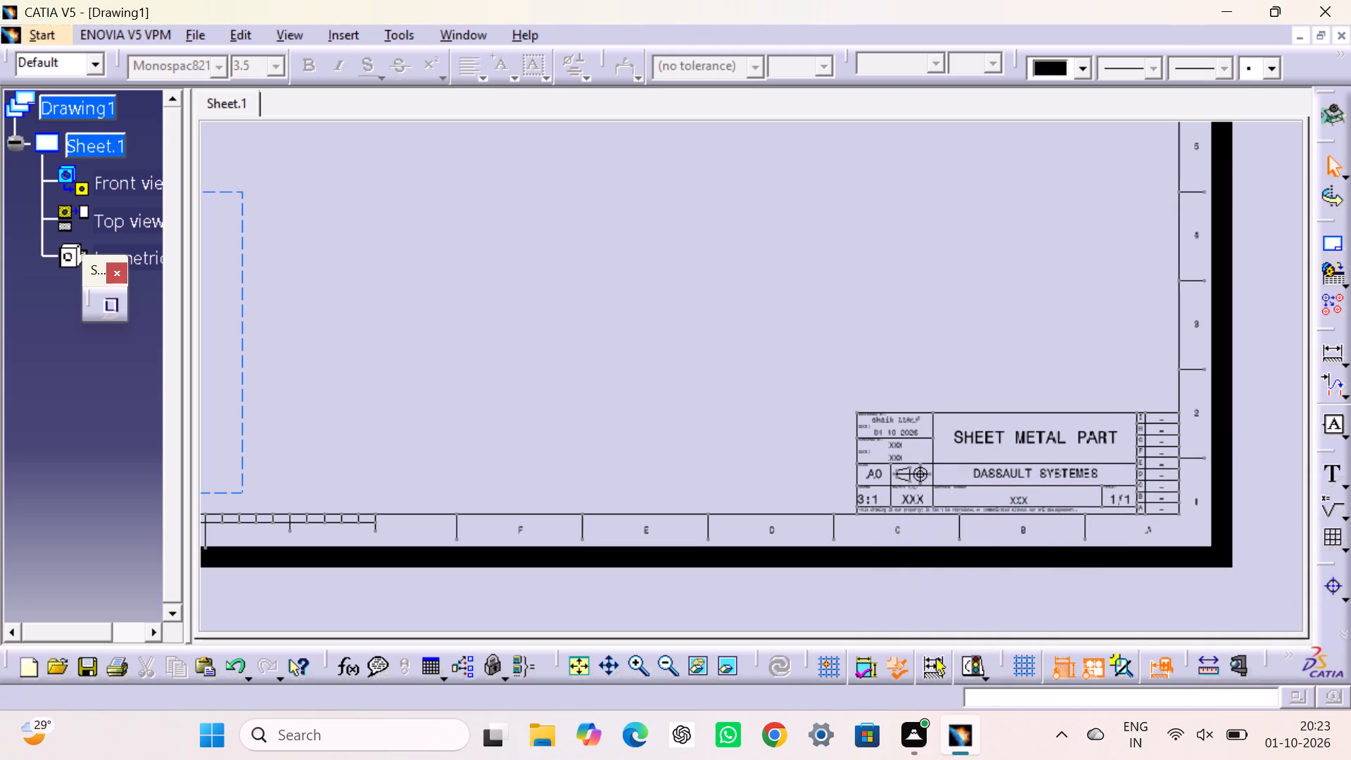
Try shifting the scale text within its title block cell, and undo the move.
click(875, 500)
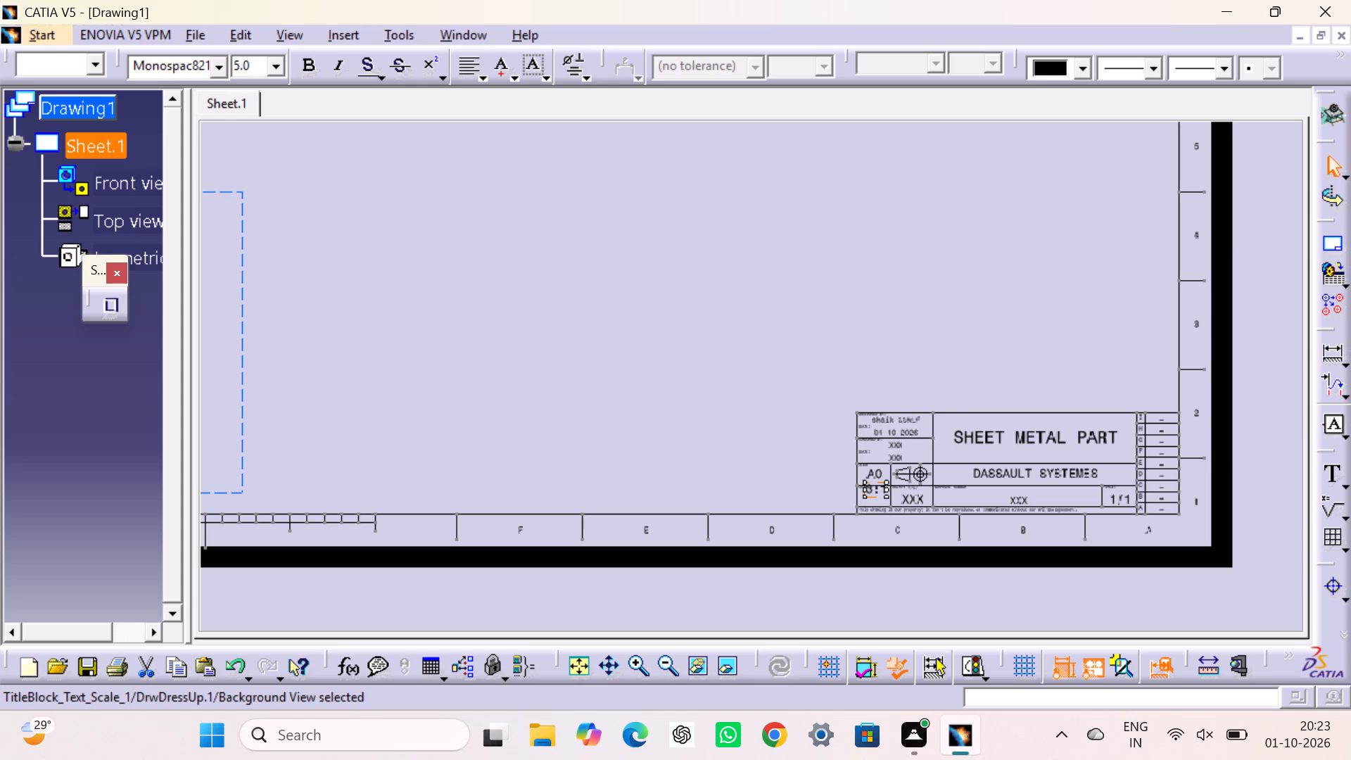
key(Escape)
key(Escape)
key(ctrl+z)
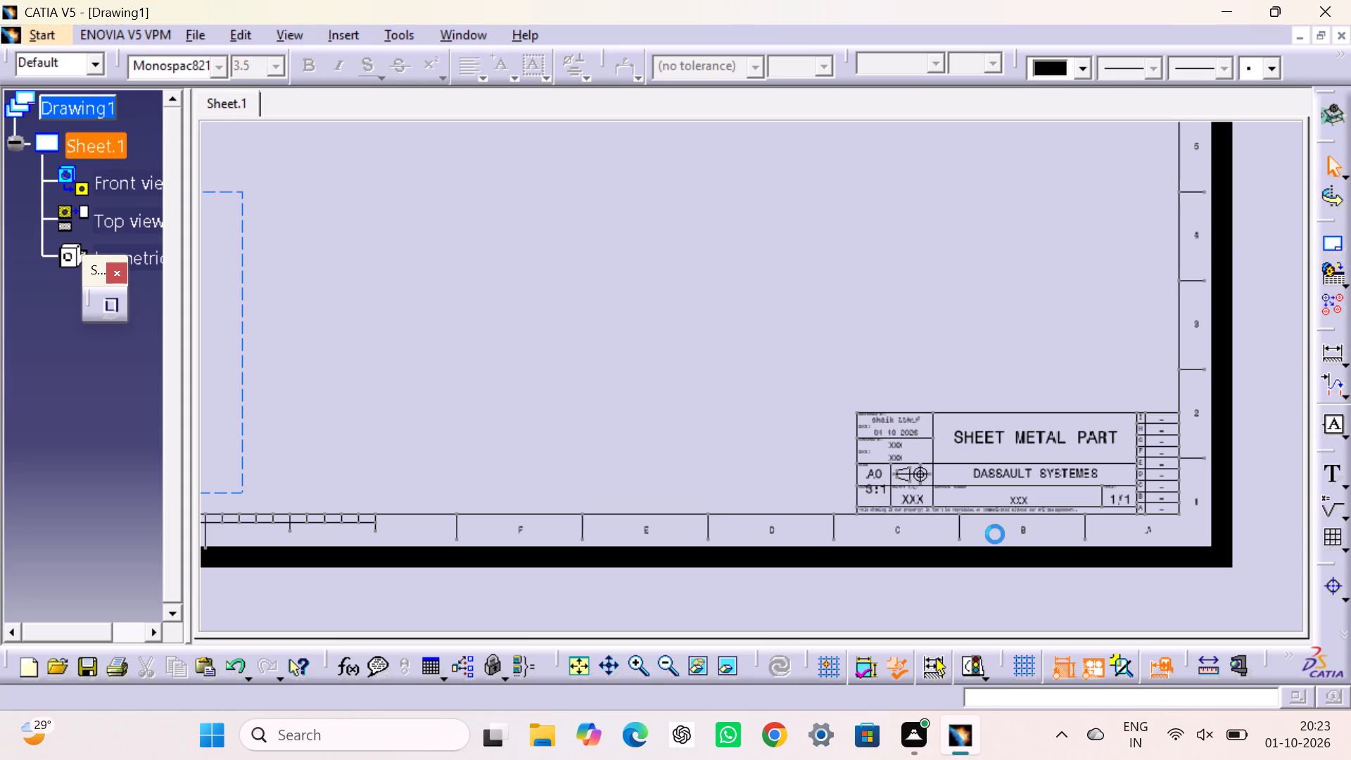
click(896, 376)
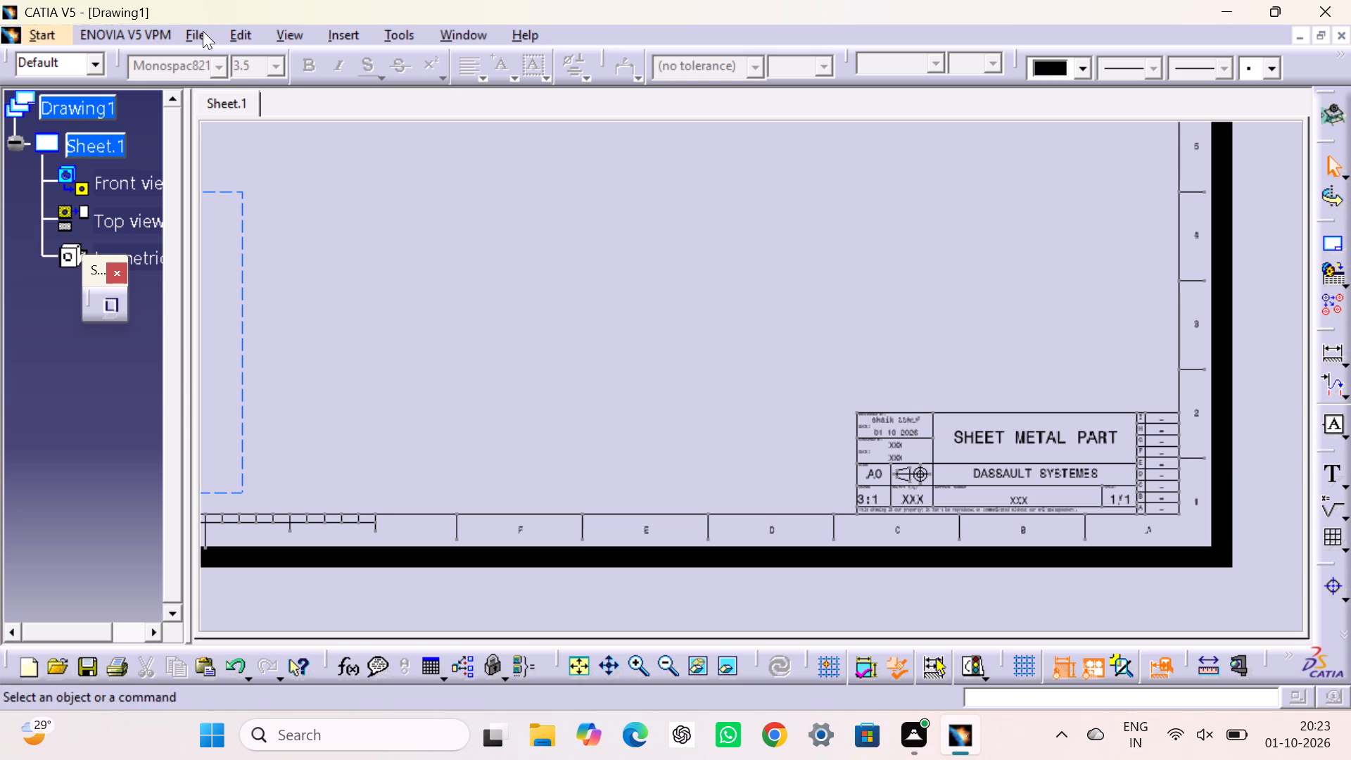
Return from the sheet background to the working views, with the whole sheet in view.
click(238, 36)
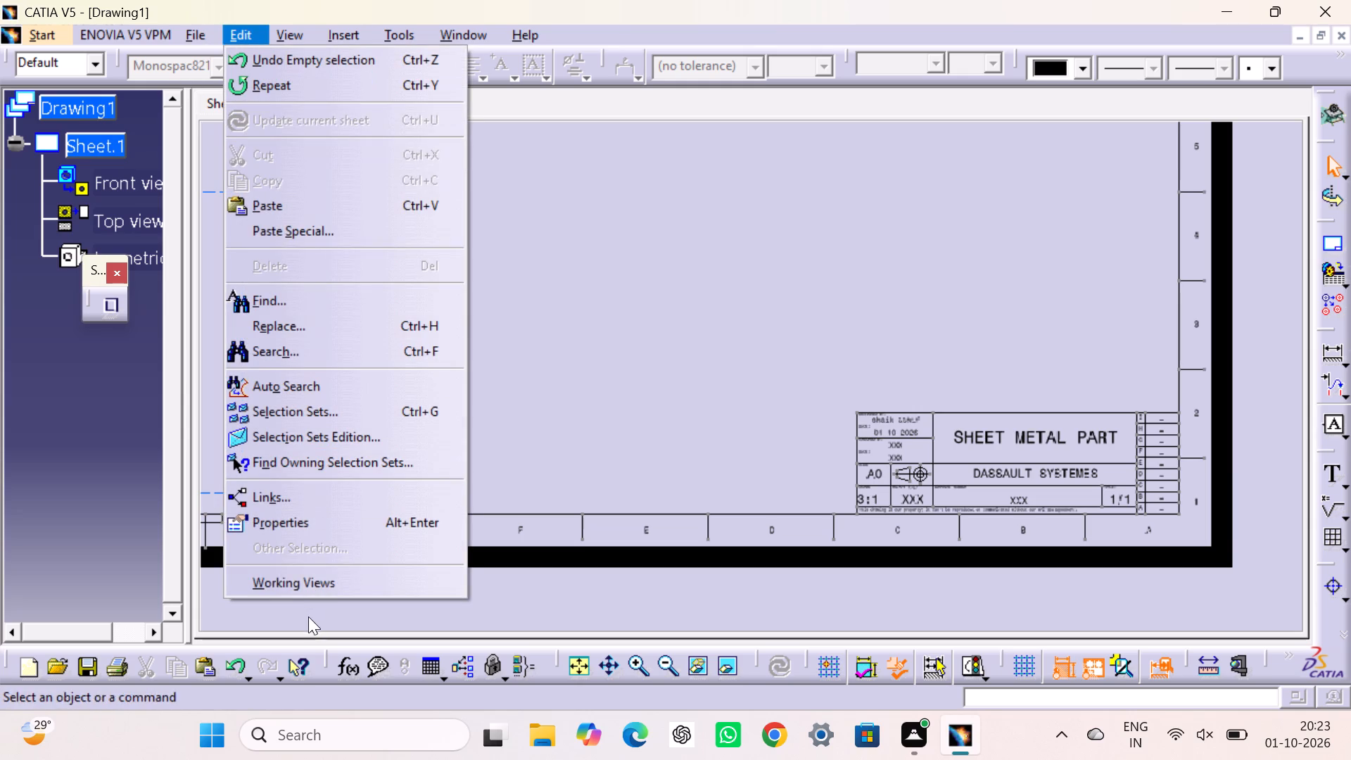
click(319, 586)
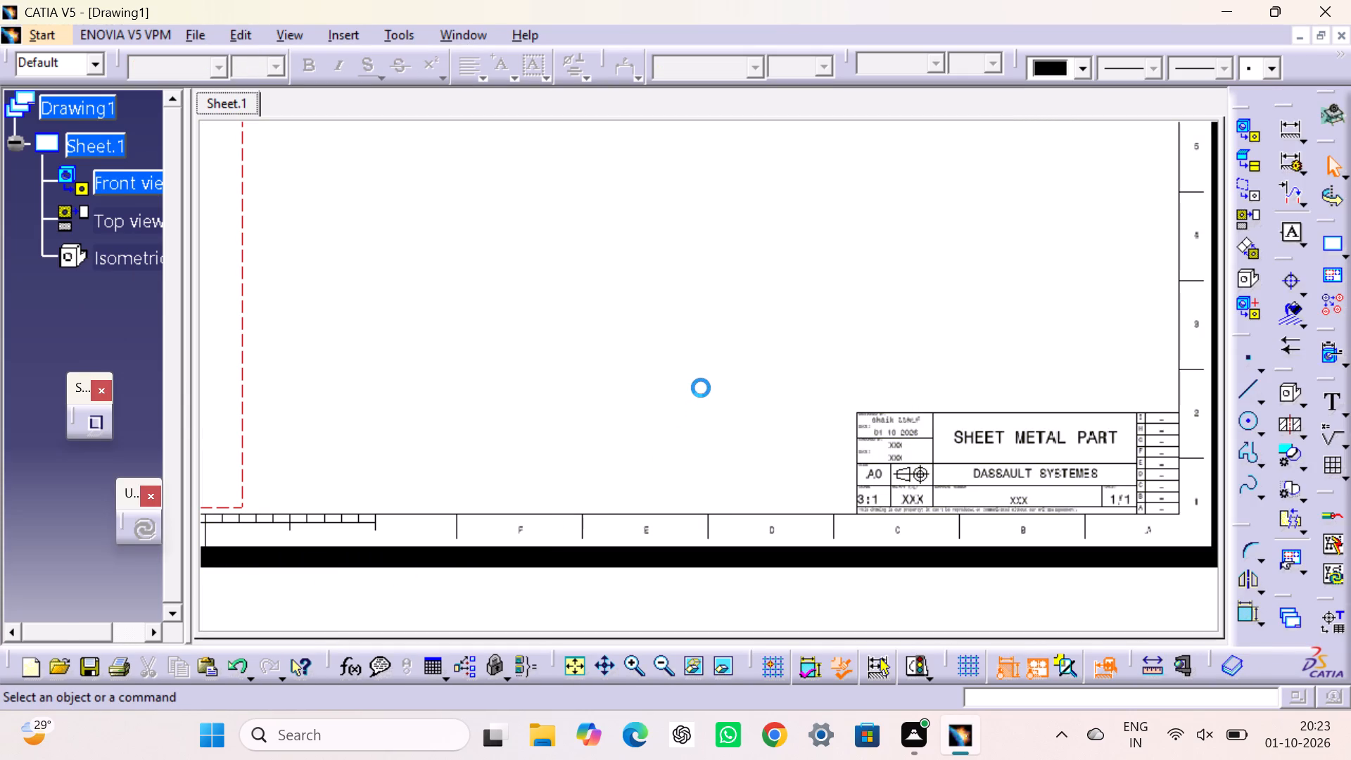
click(685, 374)
middle_drag(678, 371, 685, 405)
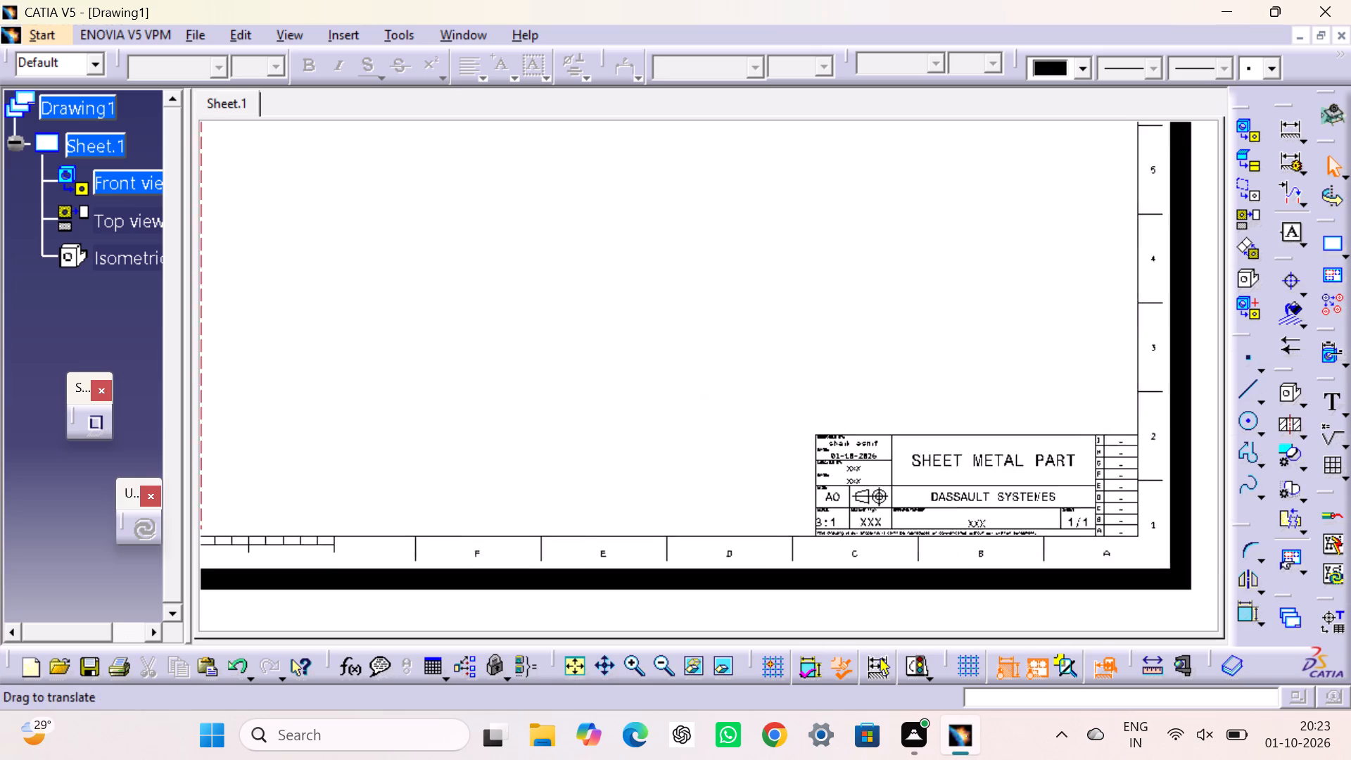
middle_drag(685, 405, 732, 628)
middle_drag(635, 424, 812, 502)
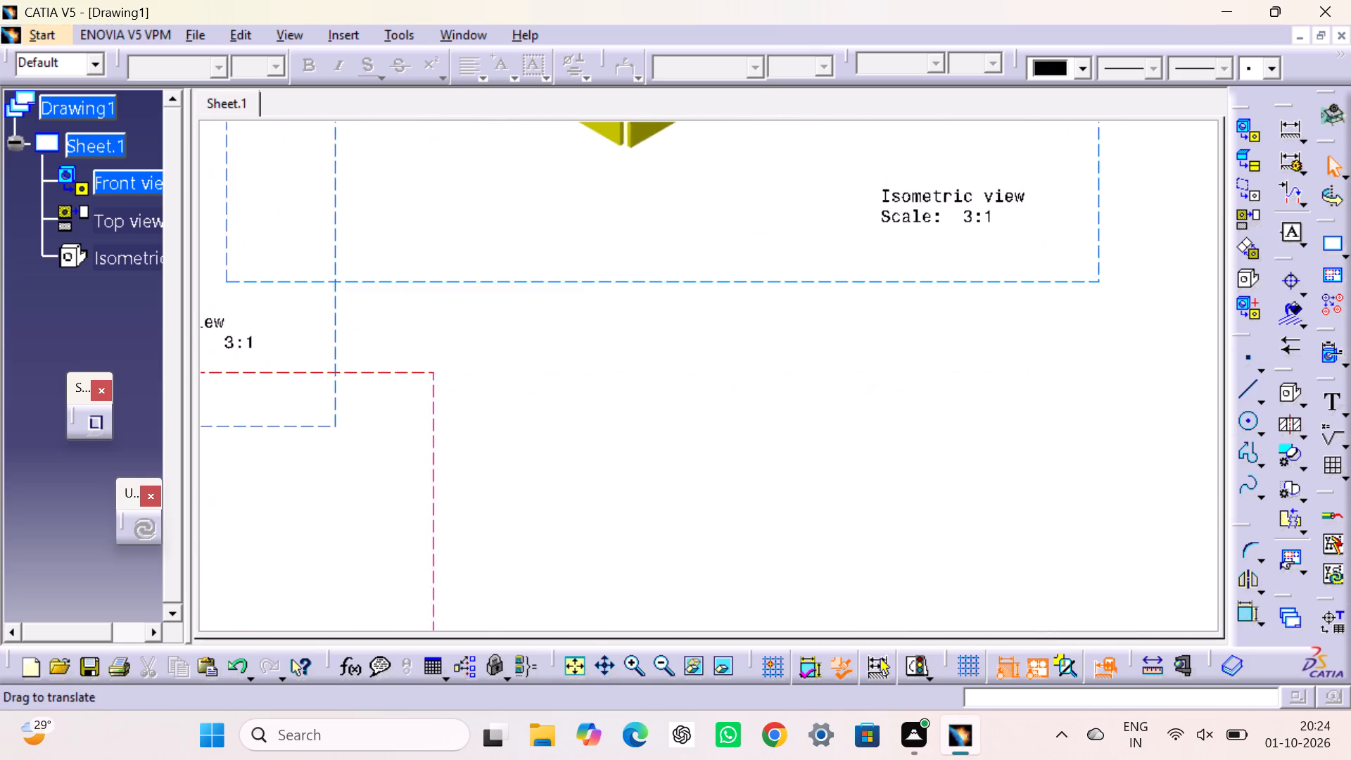
middle_drag(812, 502, 800, 461)
click(569, 665)
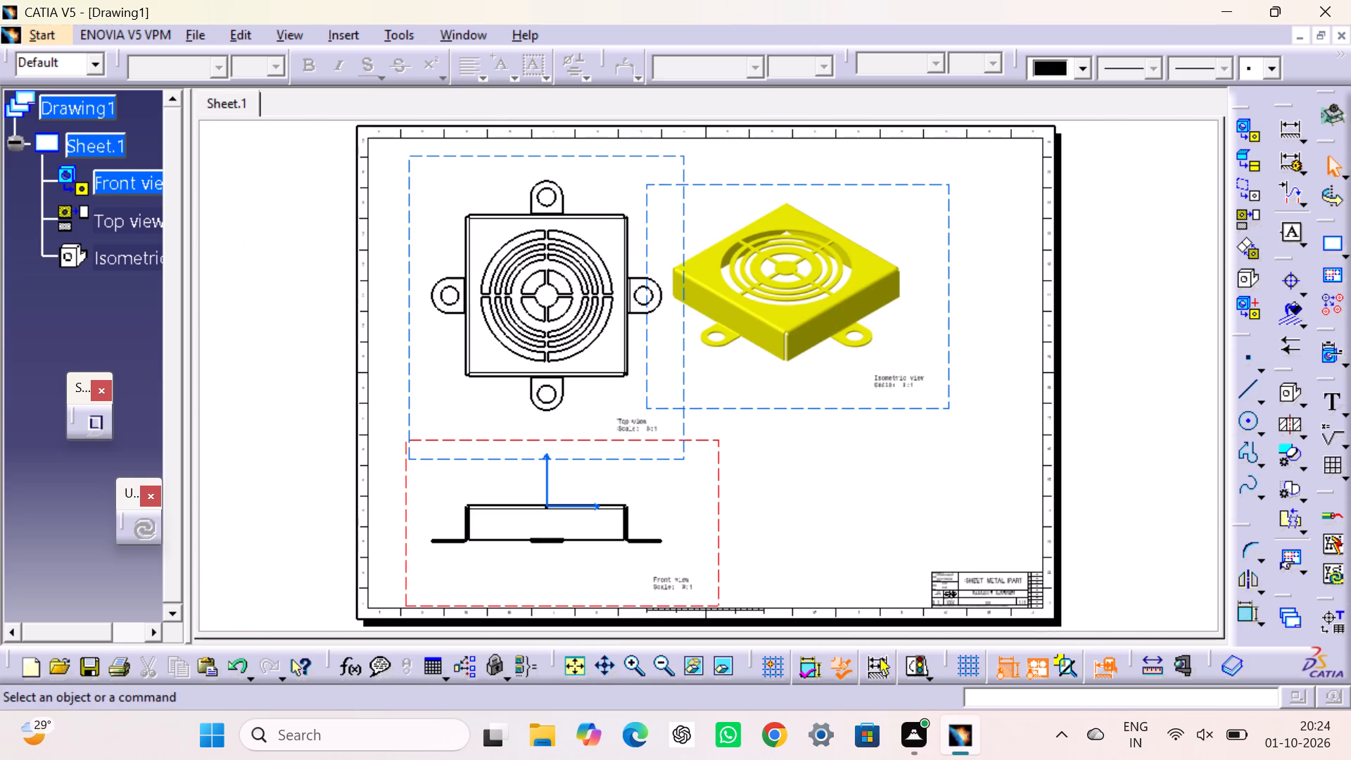
Move the isometric view slightly away from the top view so that their frames no longer overlap.
click(826, 517)
click(1010, 388)
drag(950, 234, 989, 243)
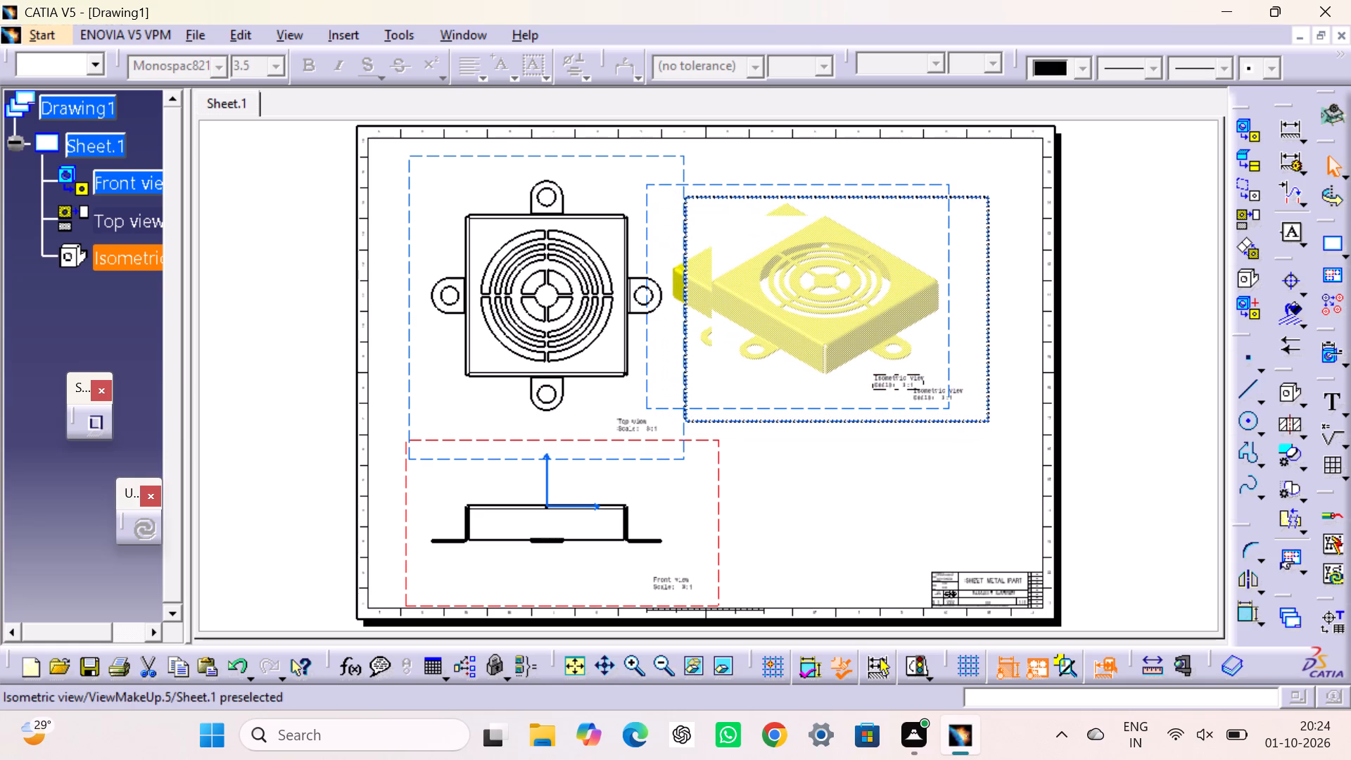
drag(989, 243, 987, 242)
click(1160, 289)
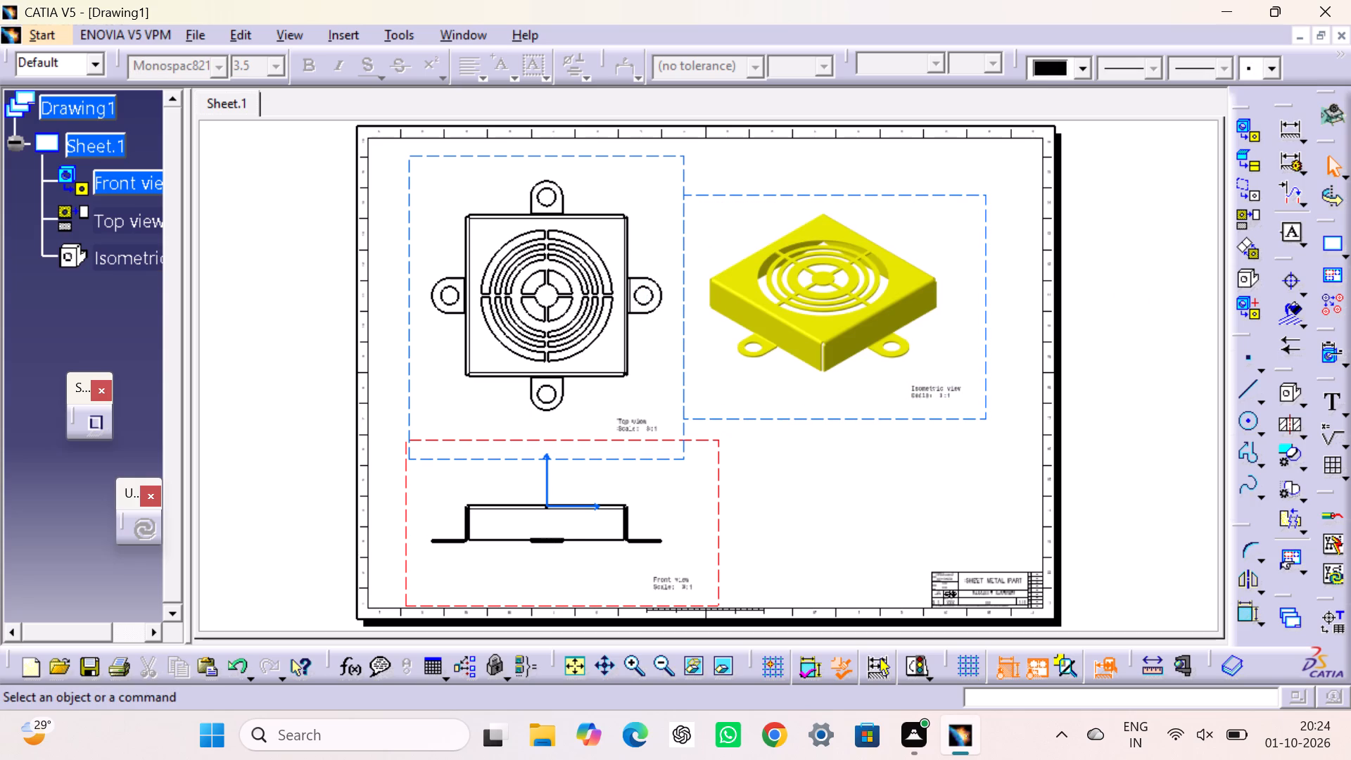
click(763, 500)
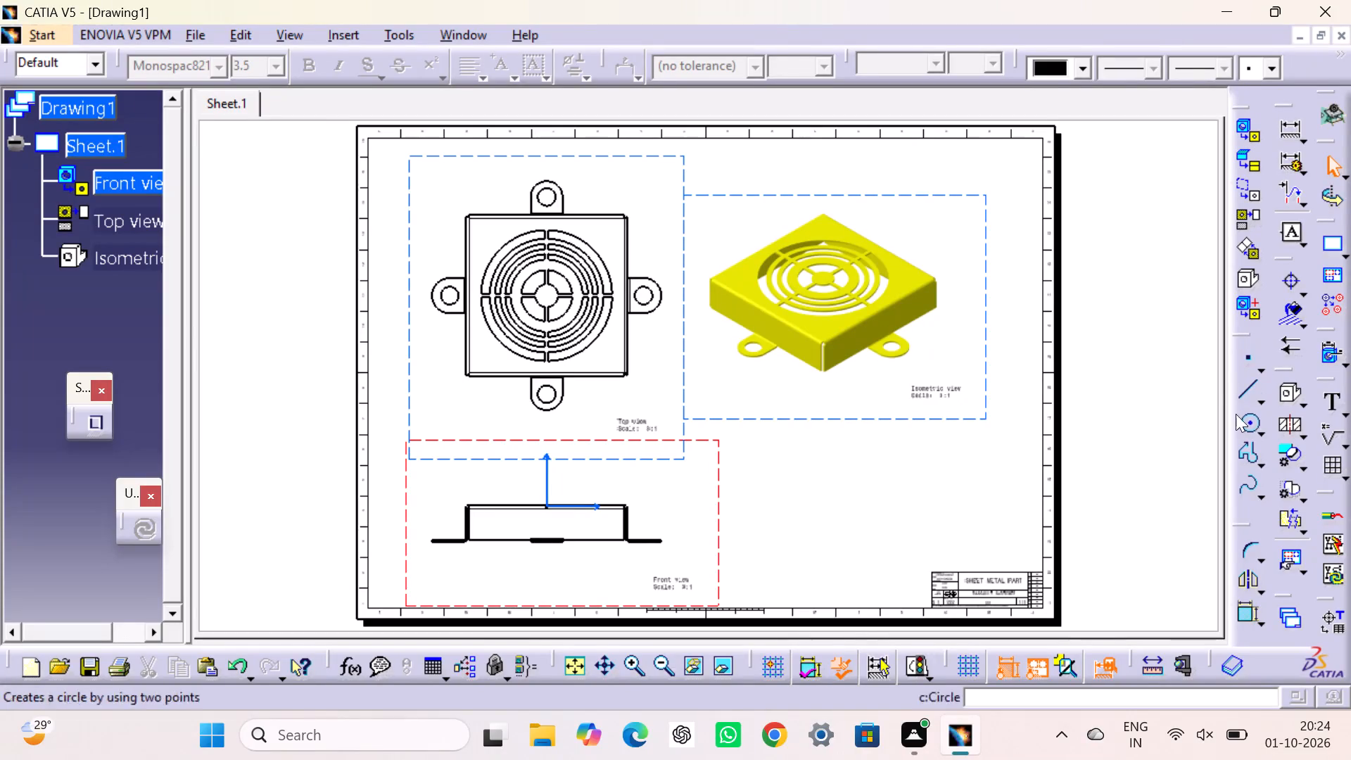
Dimension the sheet thickness of the right mounting tab in the front view, placing the dimension beyond the tab's free end.
double_click(1282, 137)
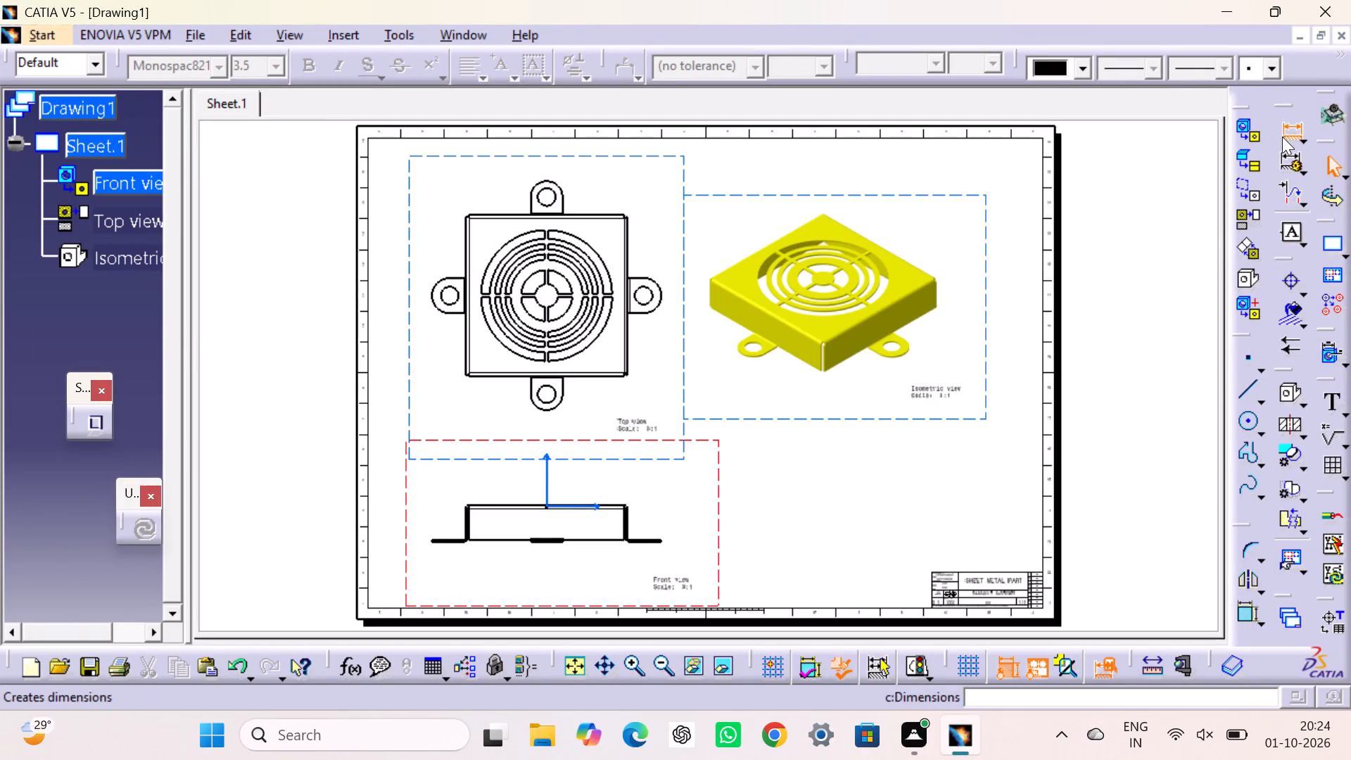
triple_click(630, 666)
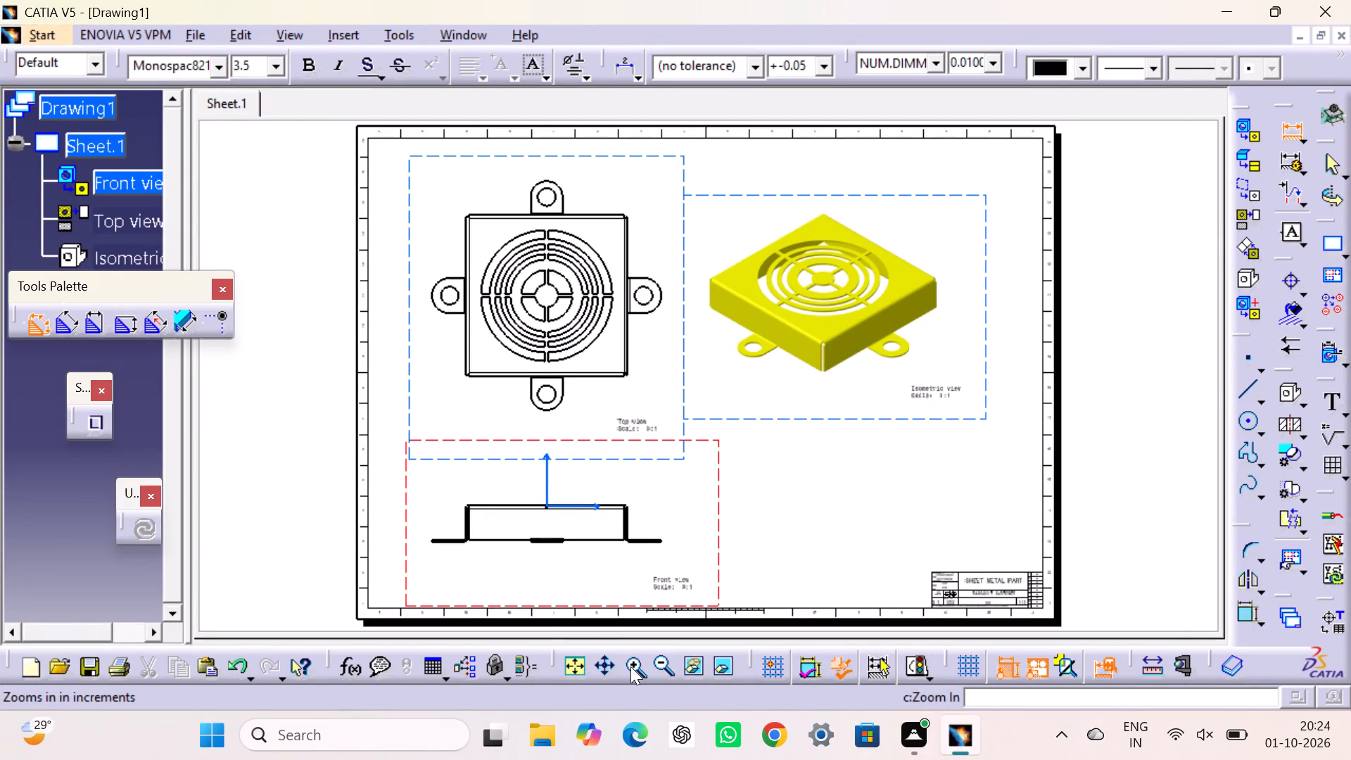
middle_drag(630, 585, 780, 200)
middle_drag(774, 369, 837, 206)
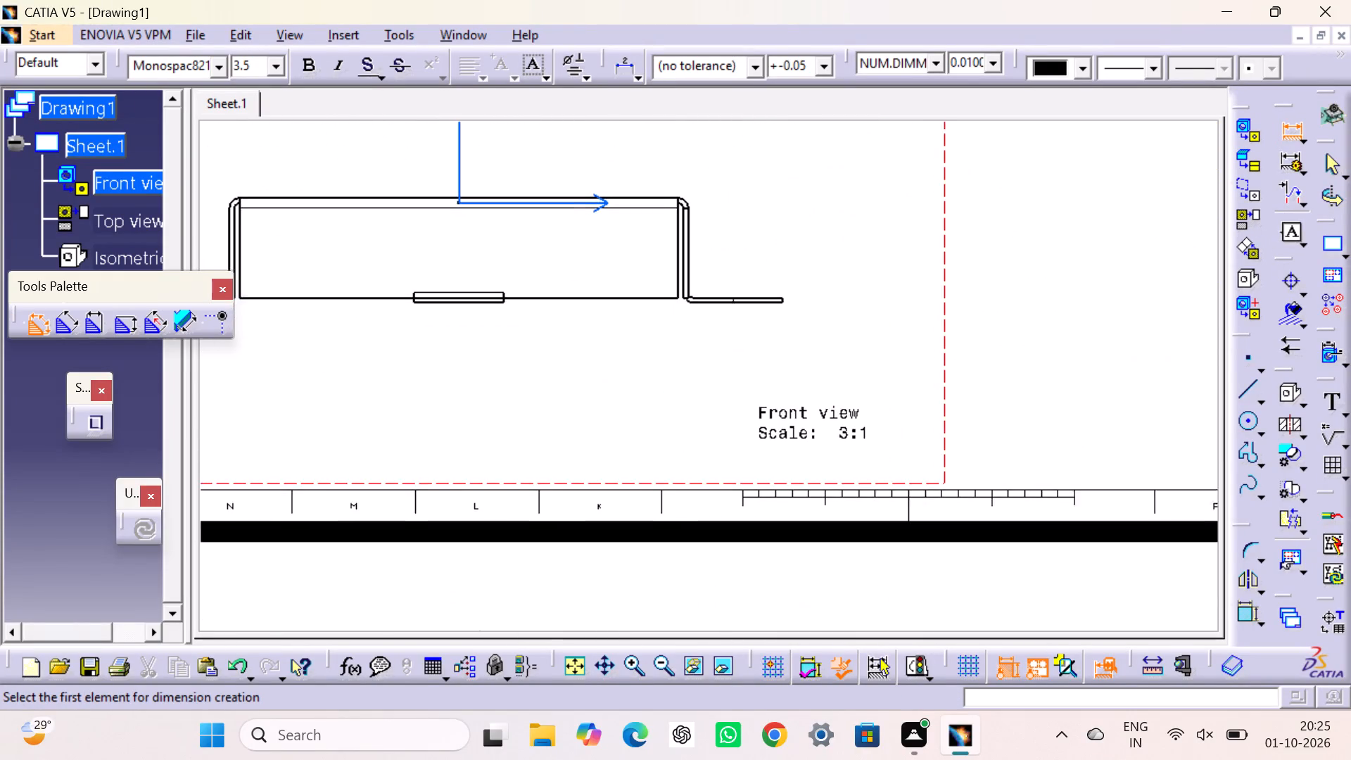
middle_drag(837, 206, 842, 192)
click(725, 284)
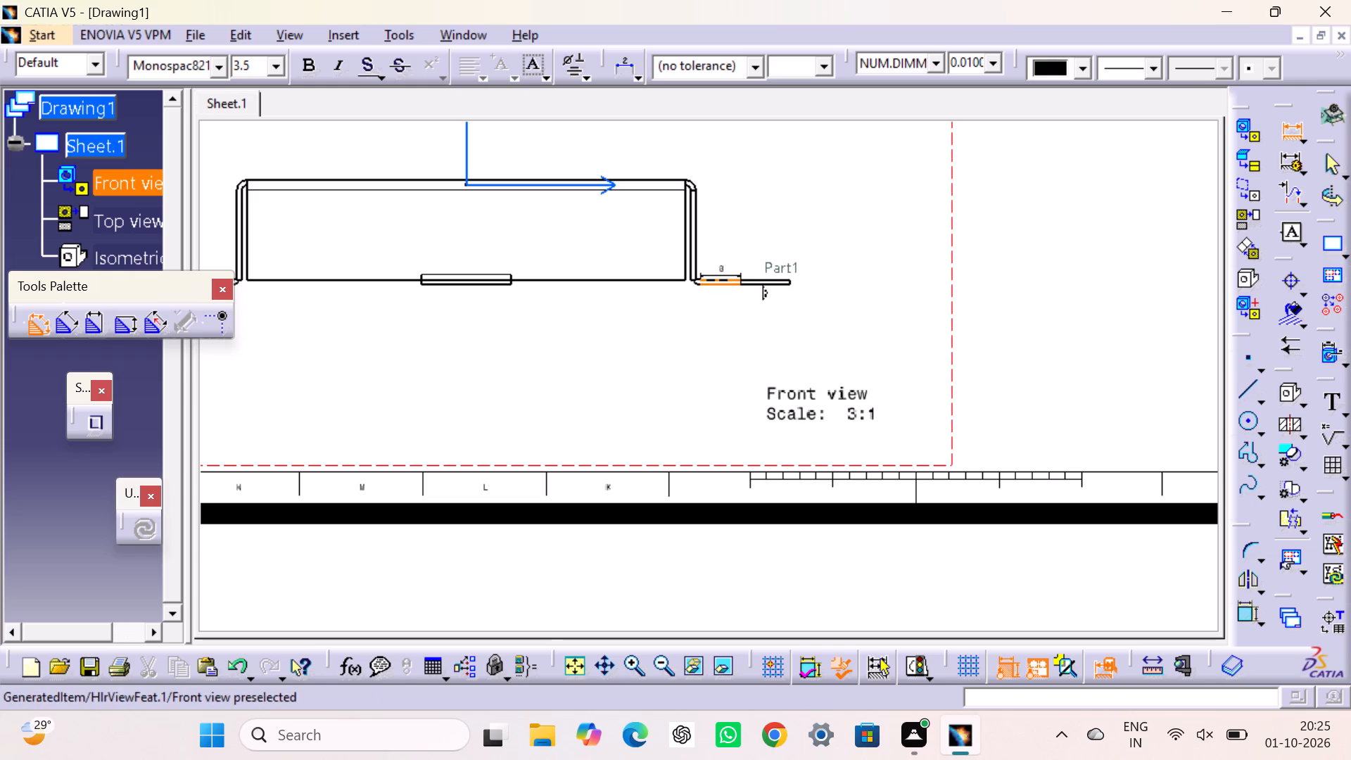
click(727, 277)
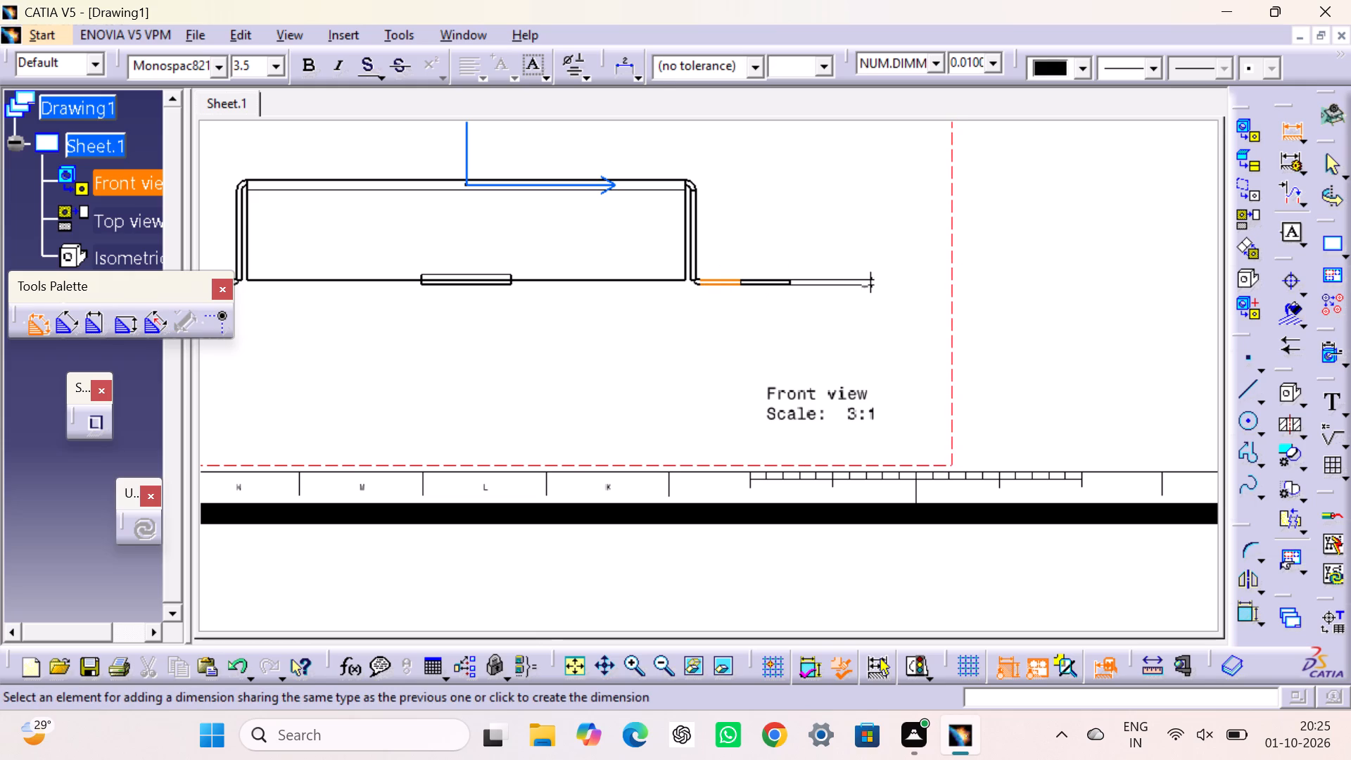
click(869, 305)
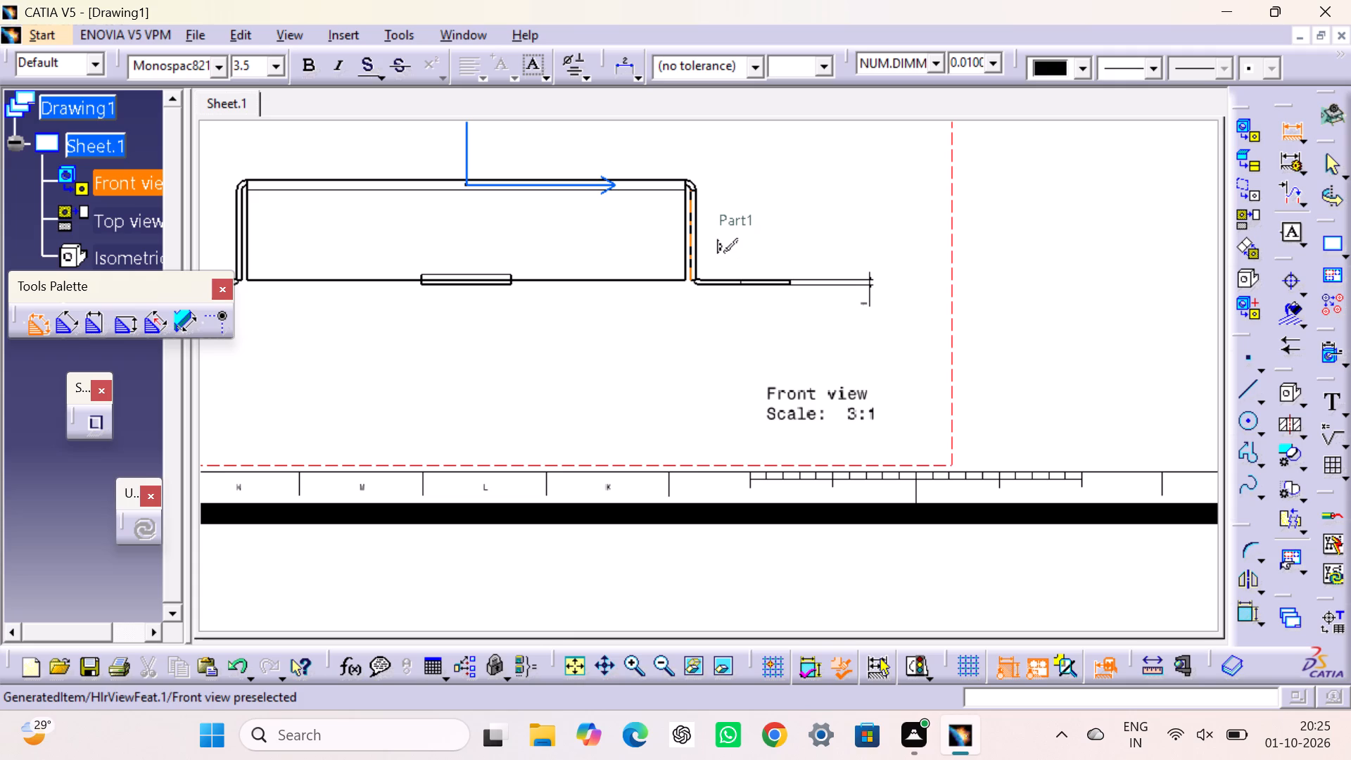
Dimension the horizontal length from the right side wall to the mounting tab's free end, placing it below the tab in the front view.
click(687, 228)
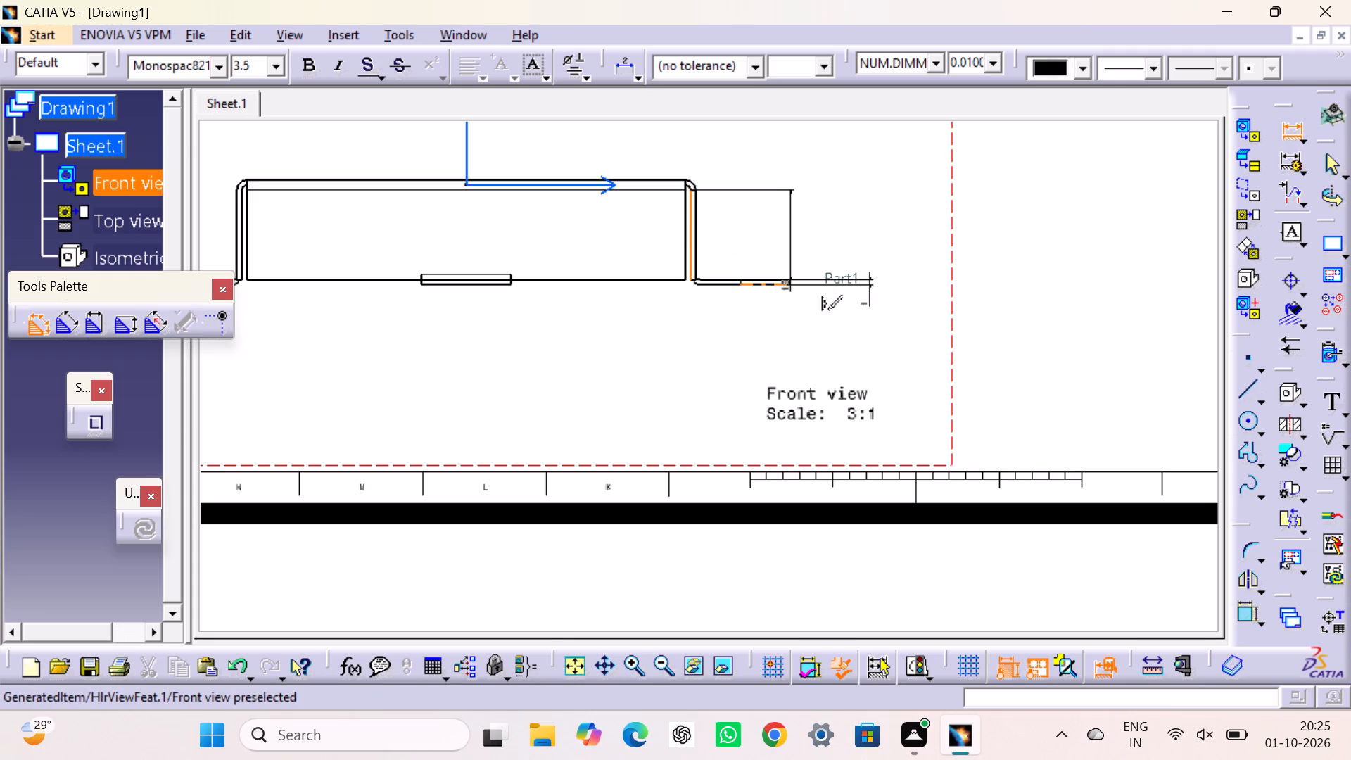
triple_click(631, 658)
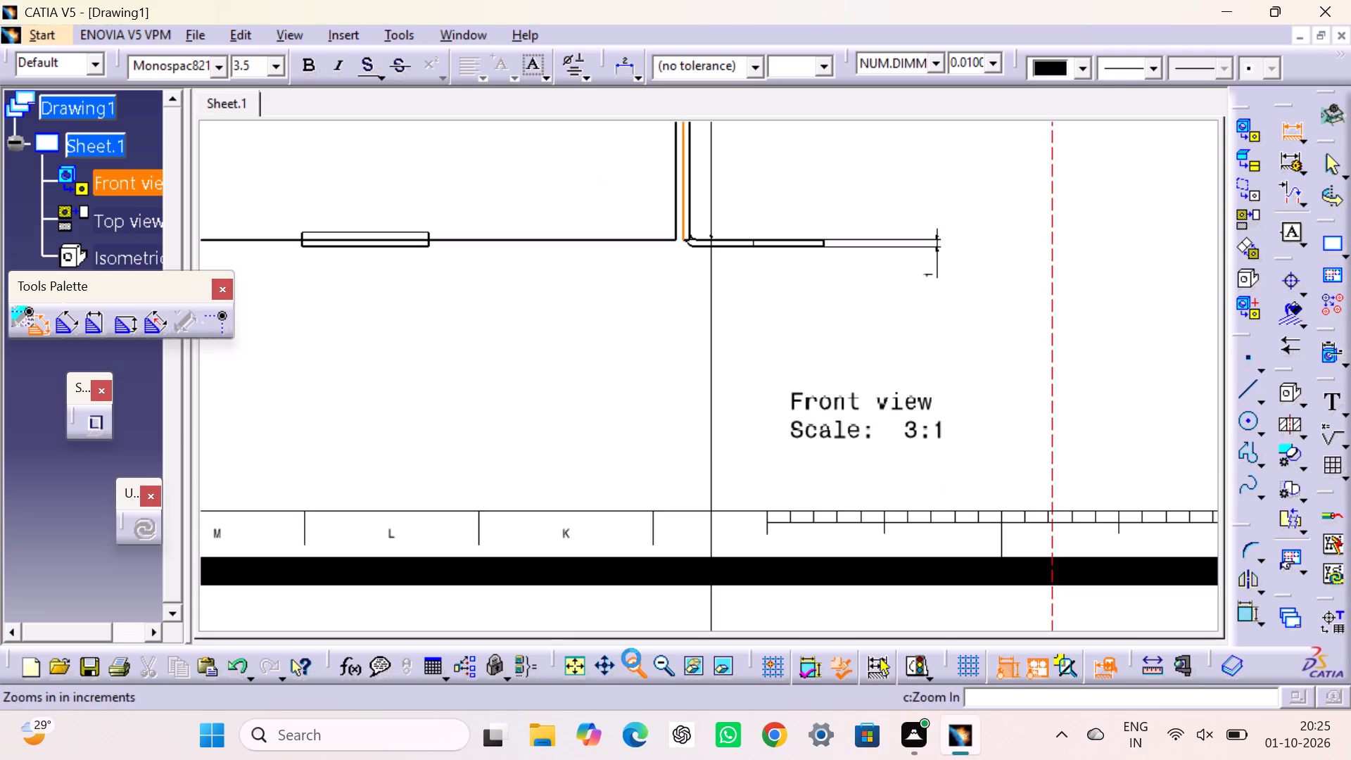
middle_drag(809, 288, 811, 595)
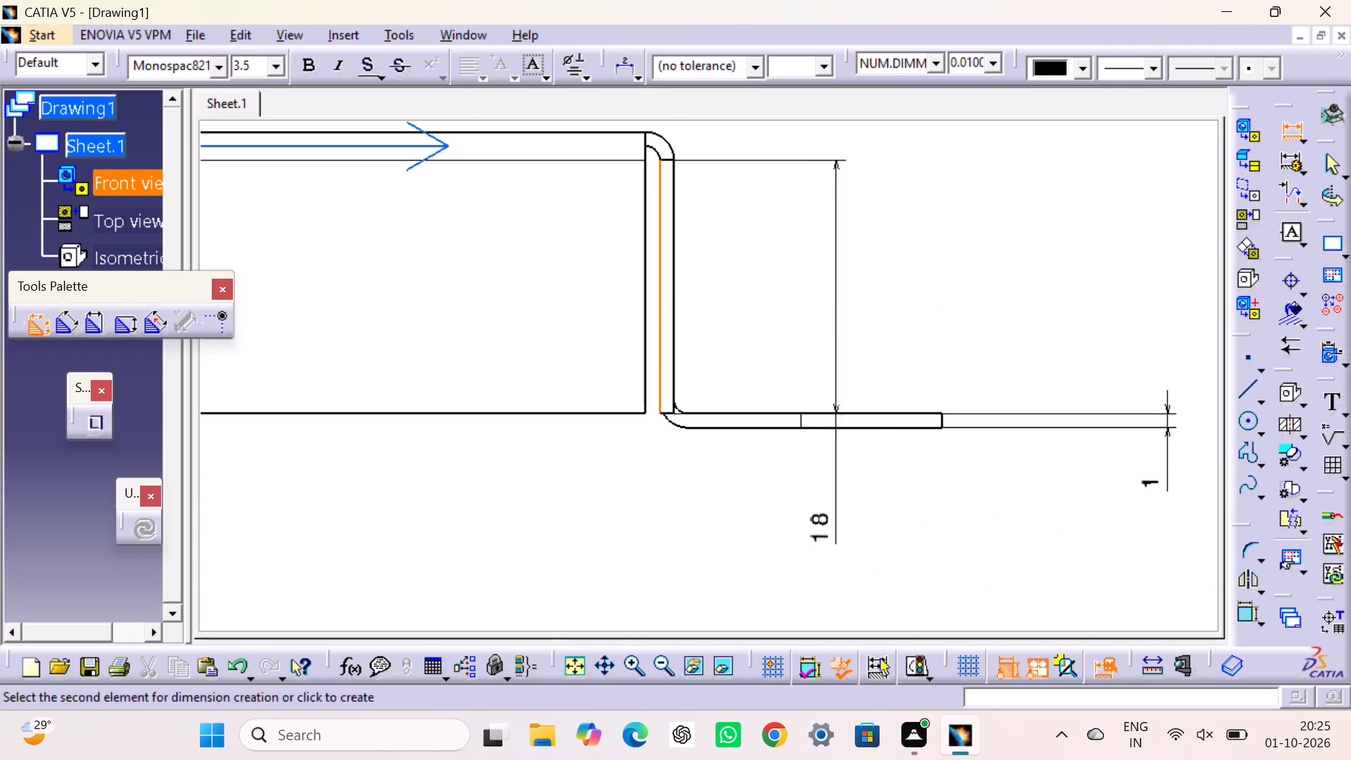
click(942, 421)
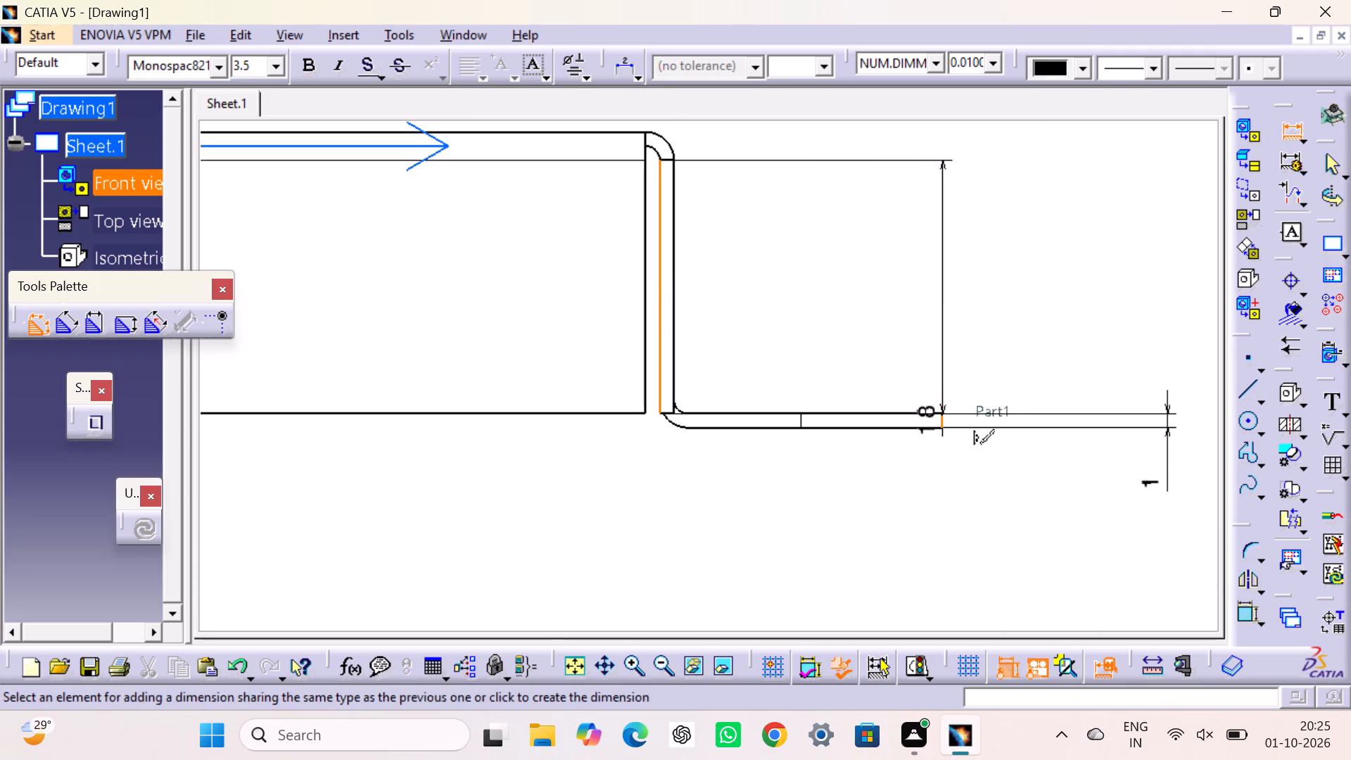
click(845, 513)
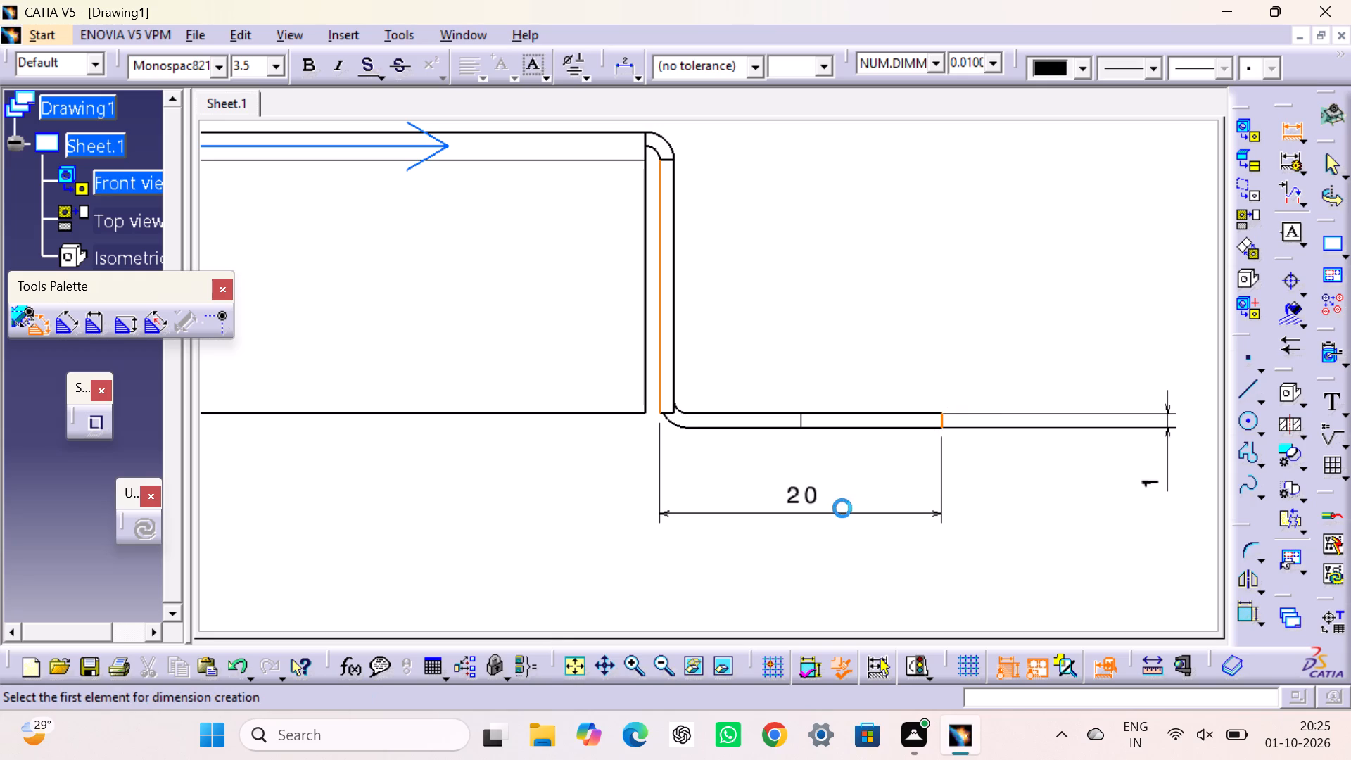
Dimension the height of the right side wall in the front view, placing the vertical dimension between the wall and the mounting tab's free end.
click(671, 413)
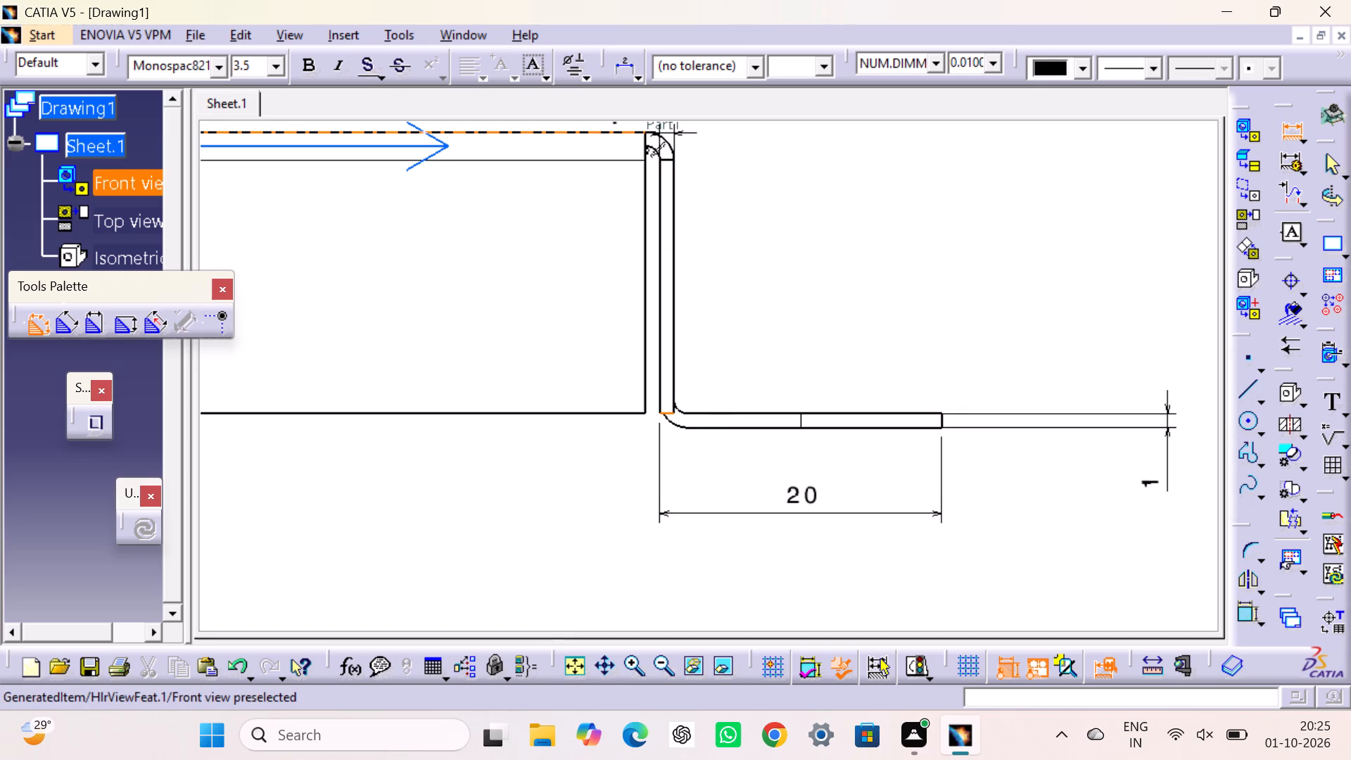
click(613, 132)
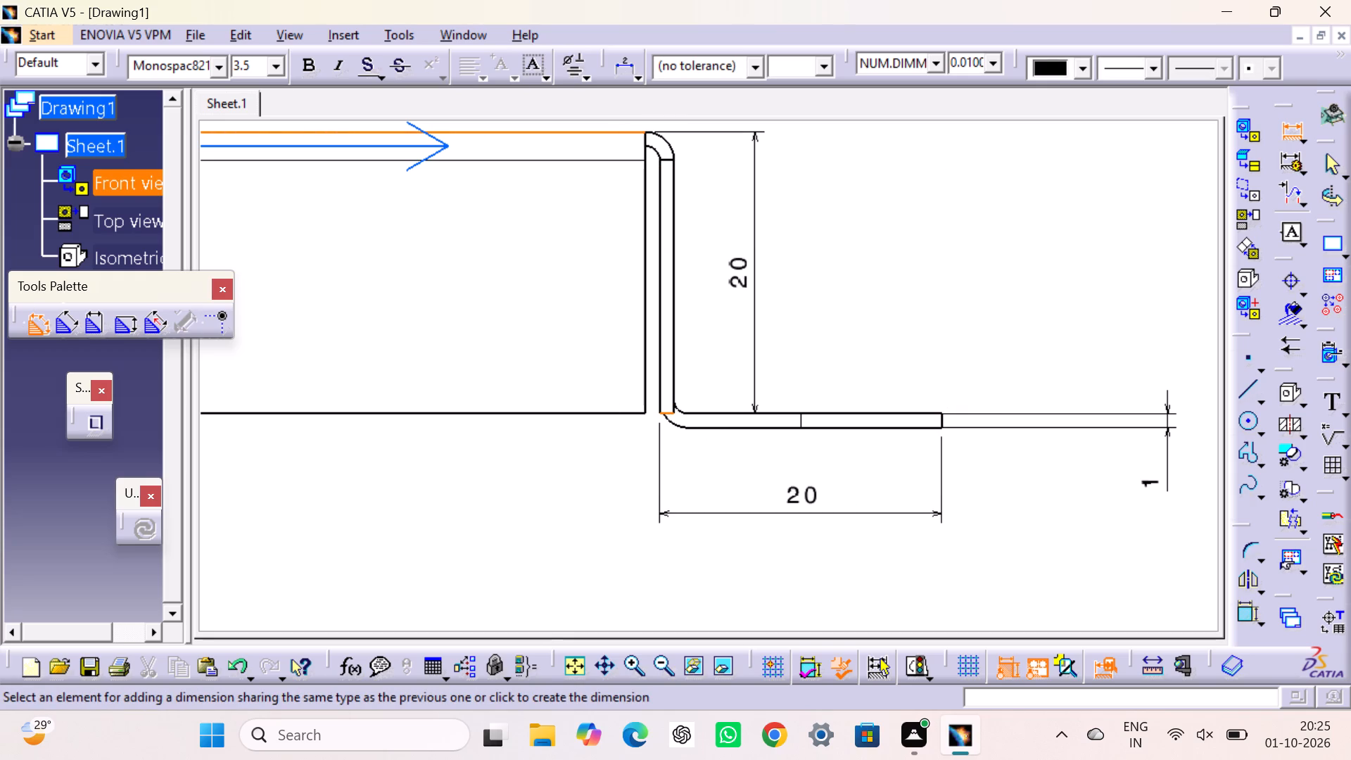
click(756, 285)
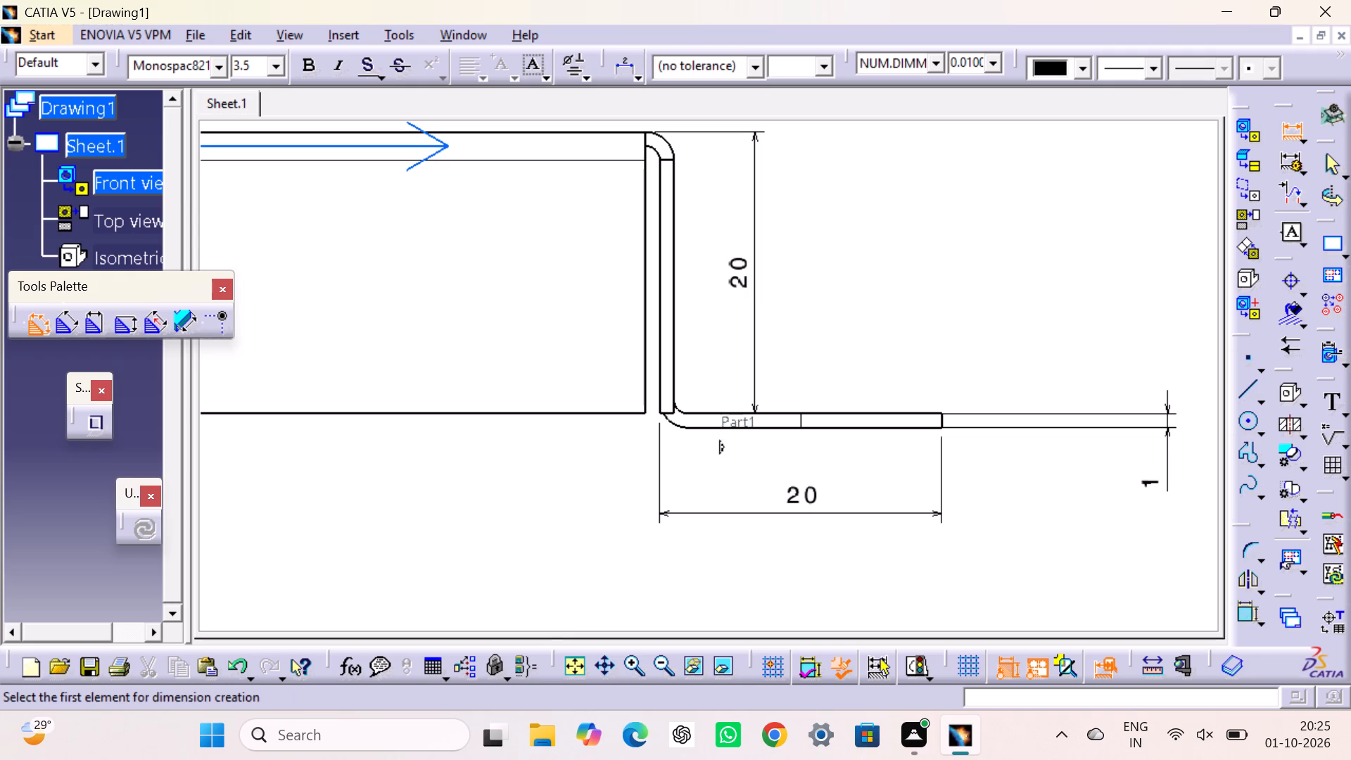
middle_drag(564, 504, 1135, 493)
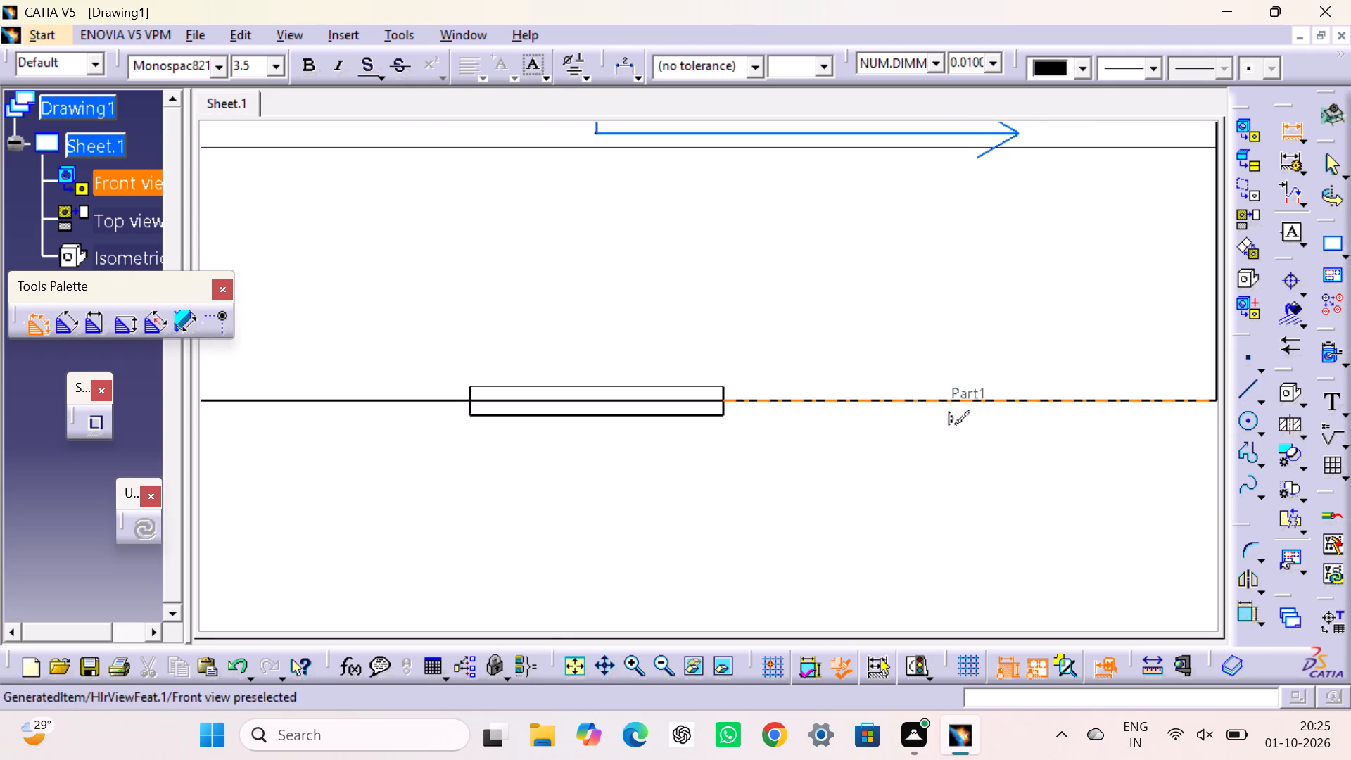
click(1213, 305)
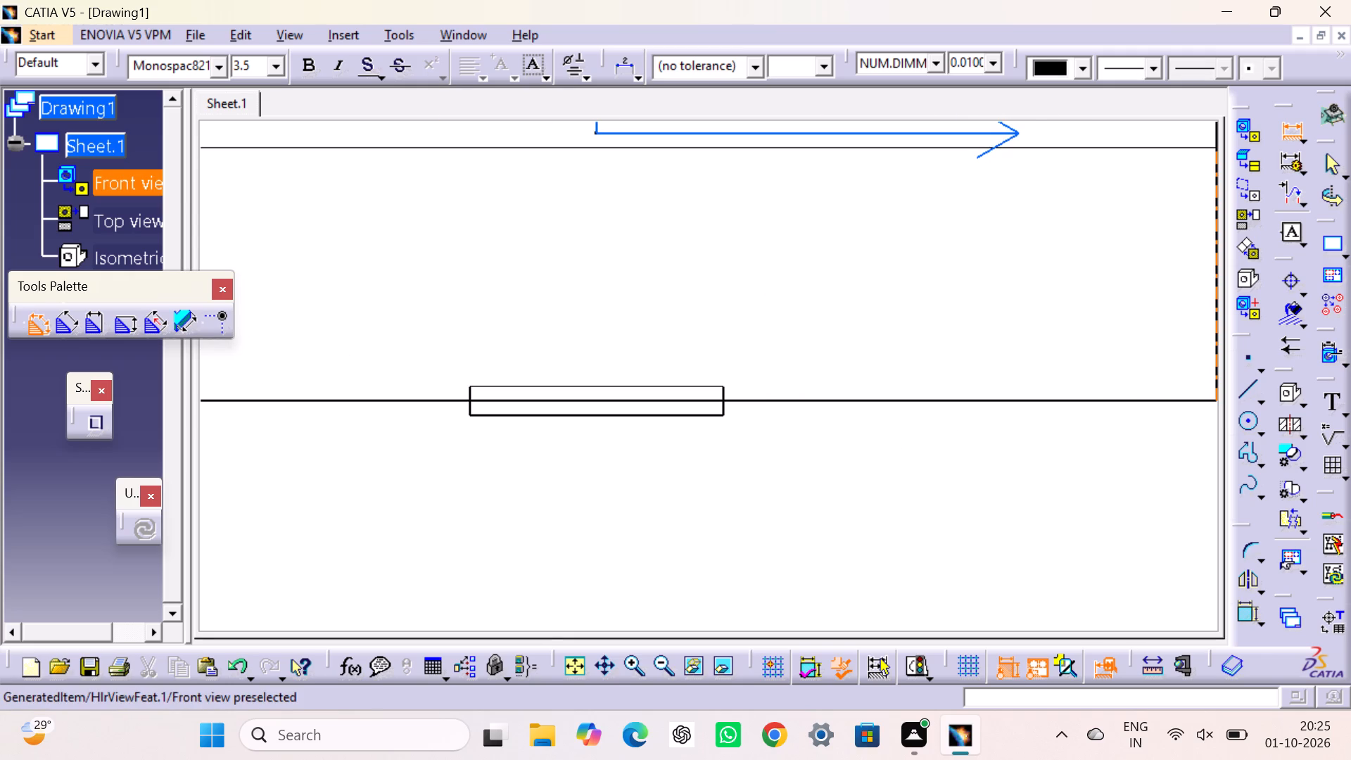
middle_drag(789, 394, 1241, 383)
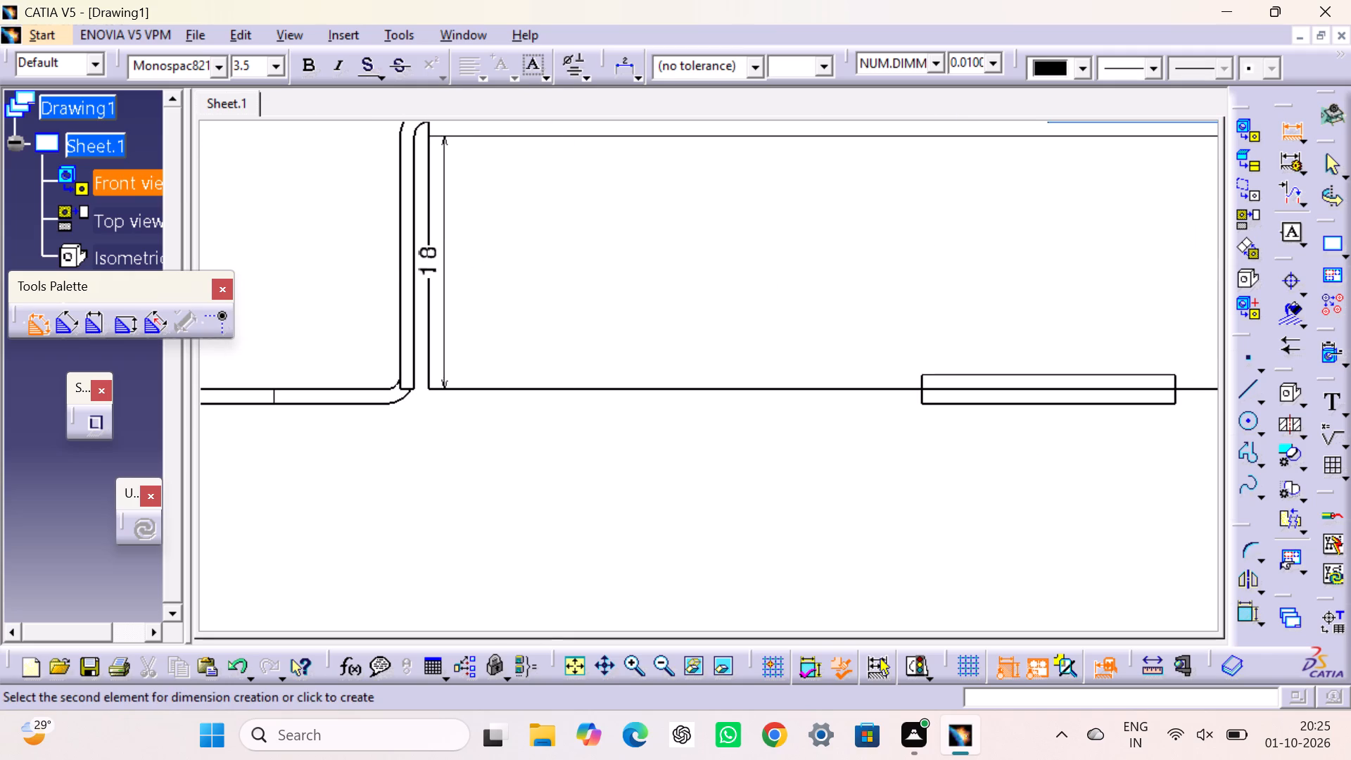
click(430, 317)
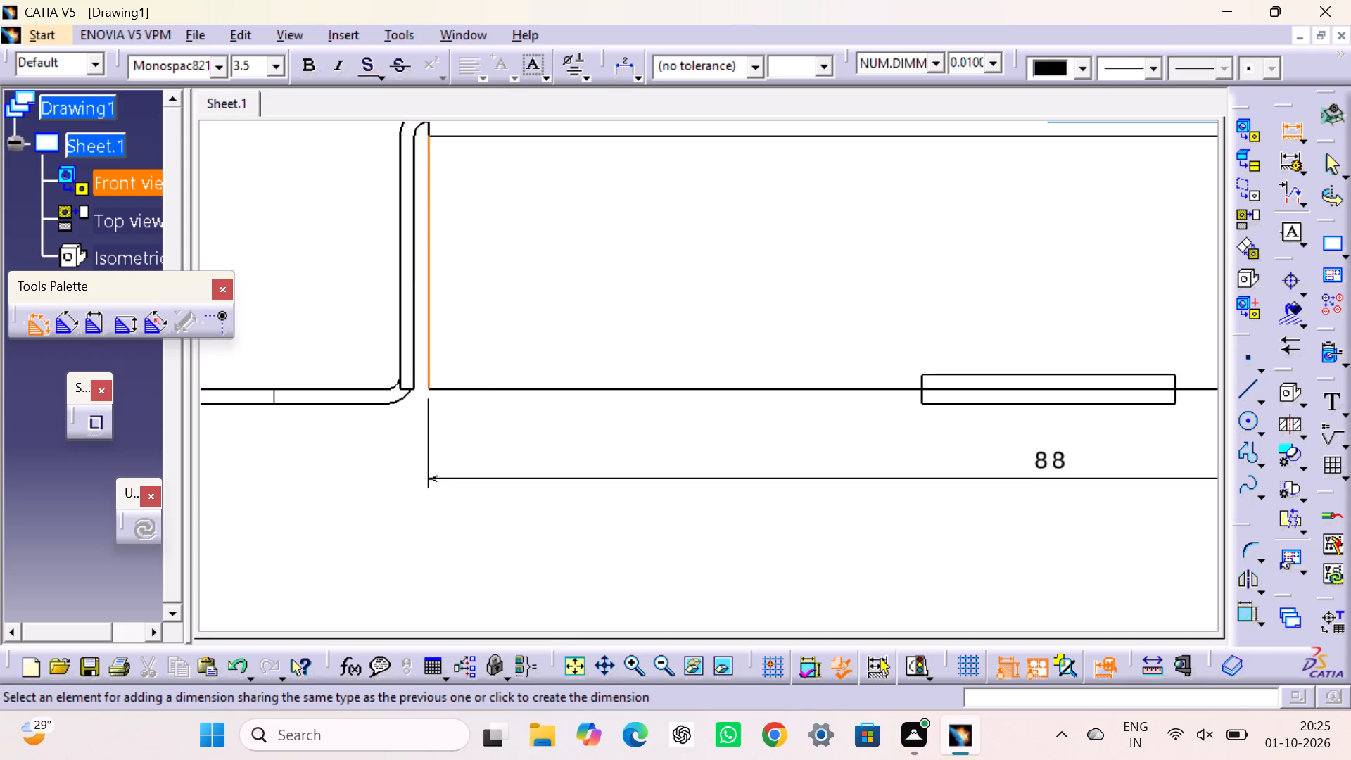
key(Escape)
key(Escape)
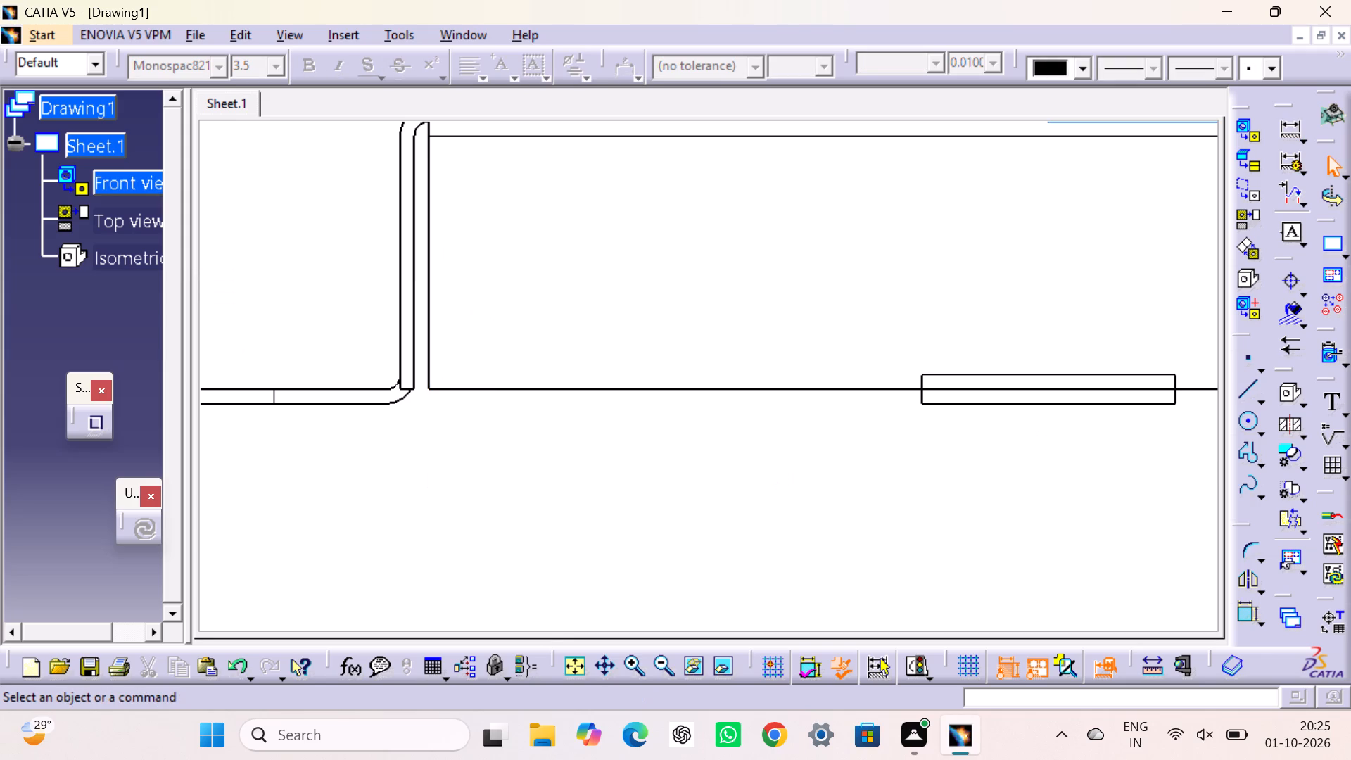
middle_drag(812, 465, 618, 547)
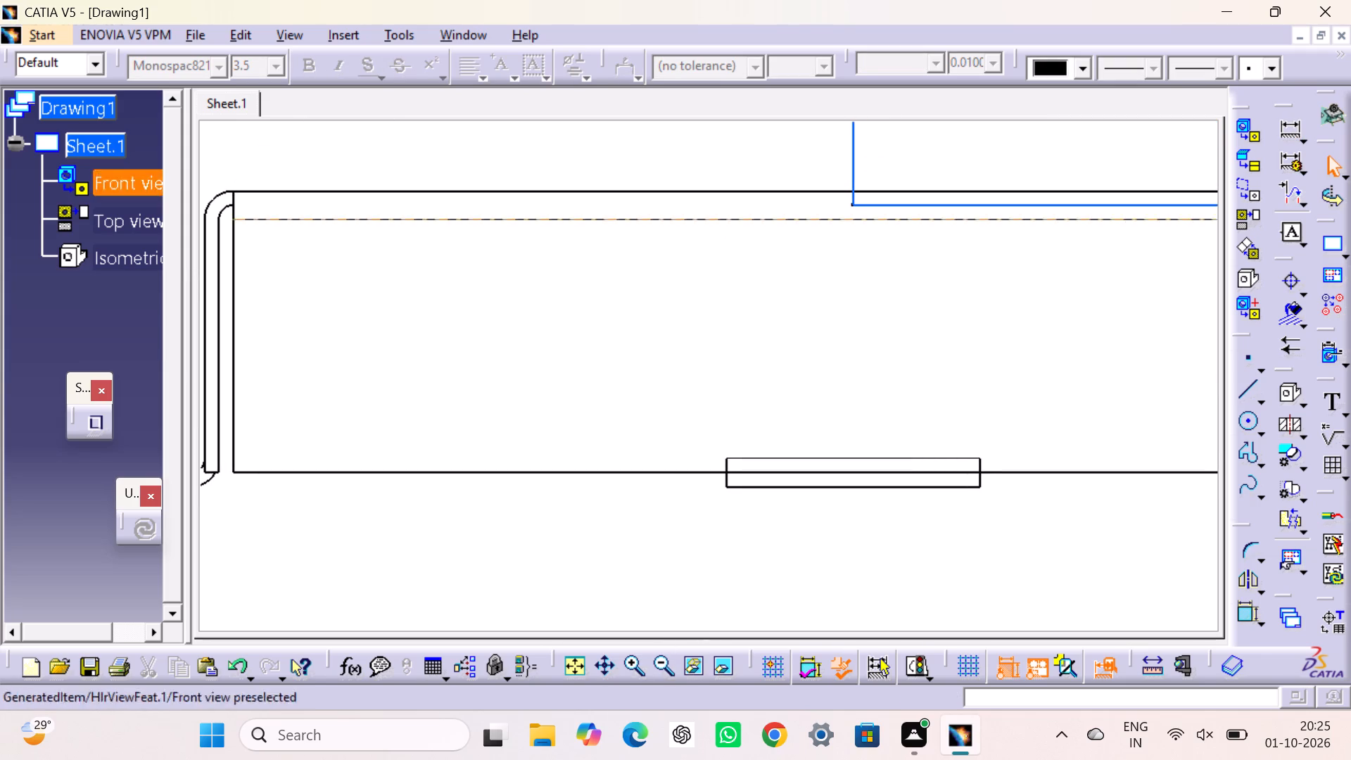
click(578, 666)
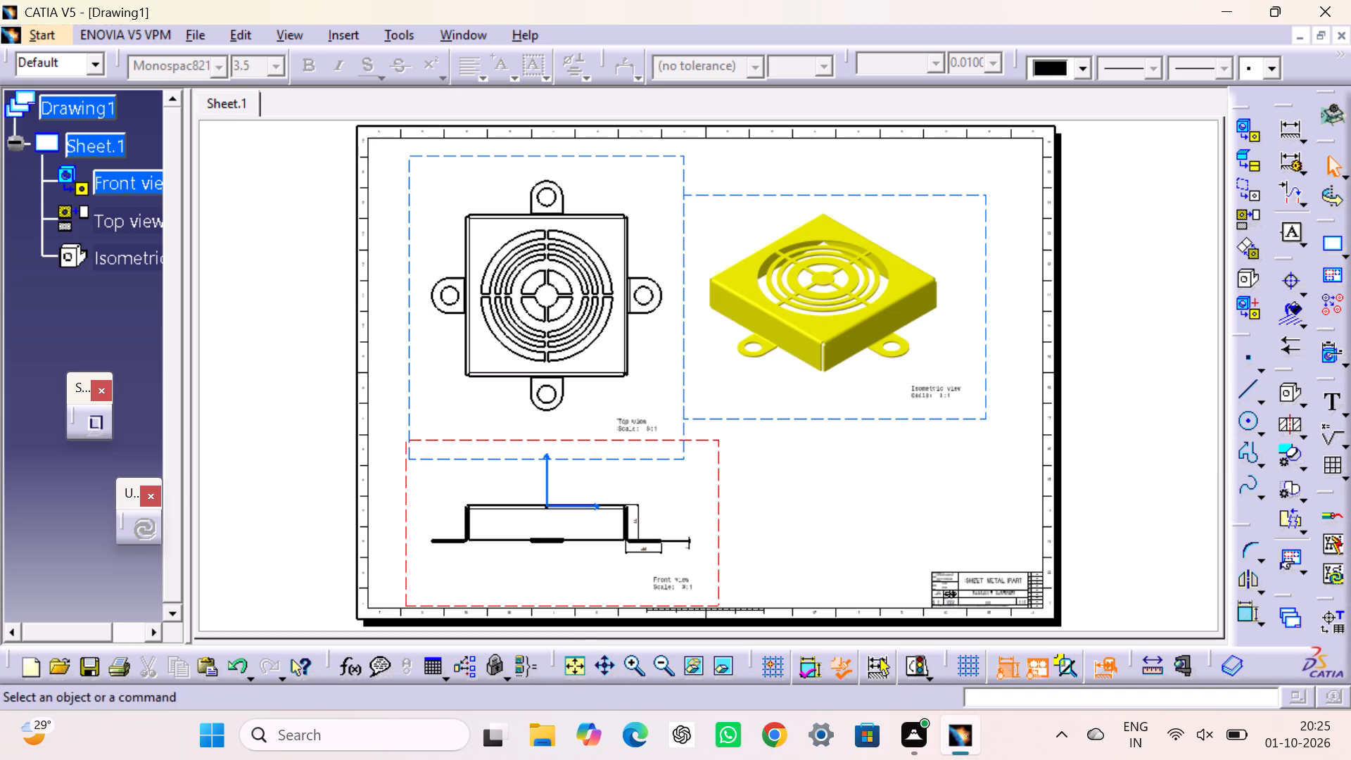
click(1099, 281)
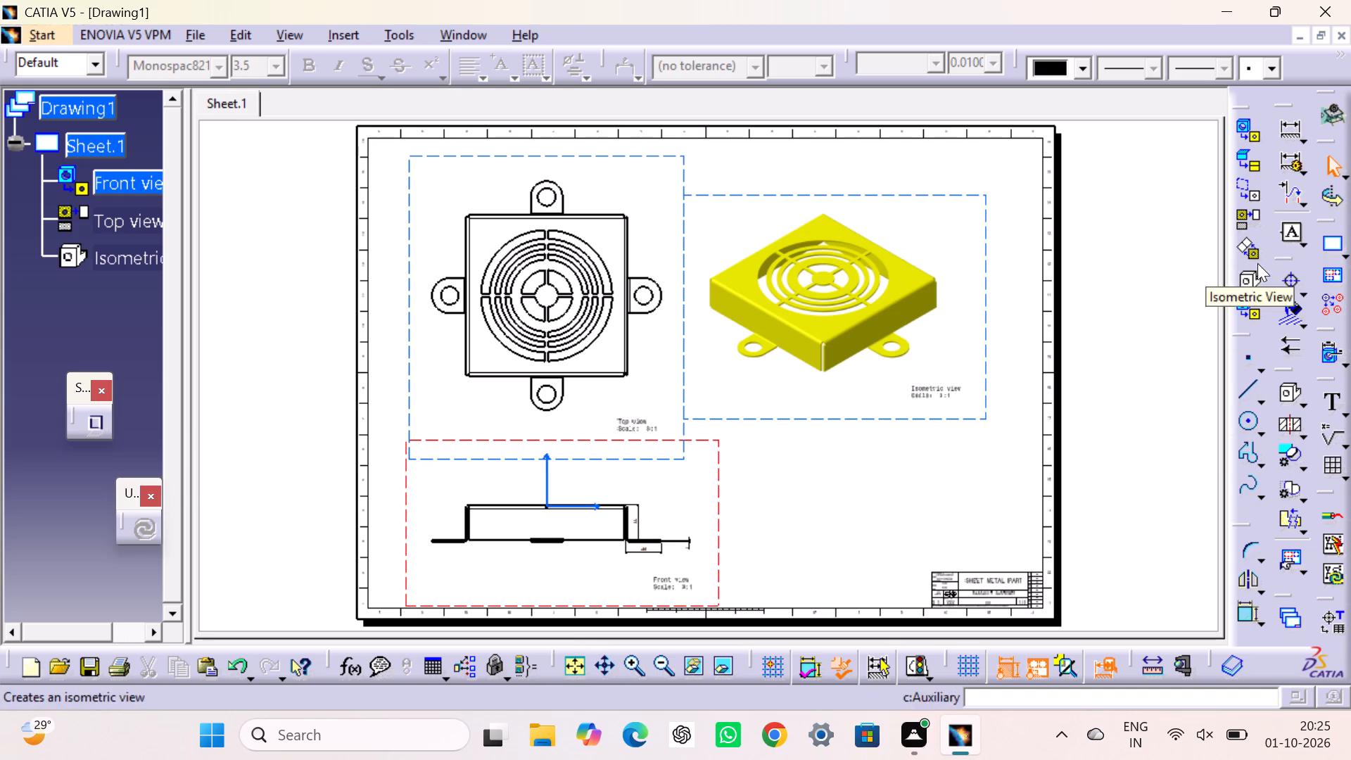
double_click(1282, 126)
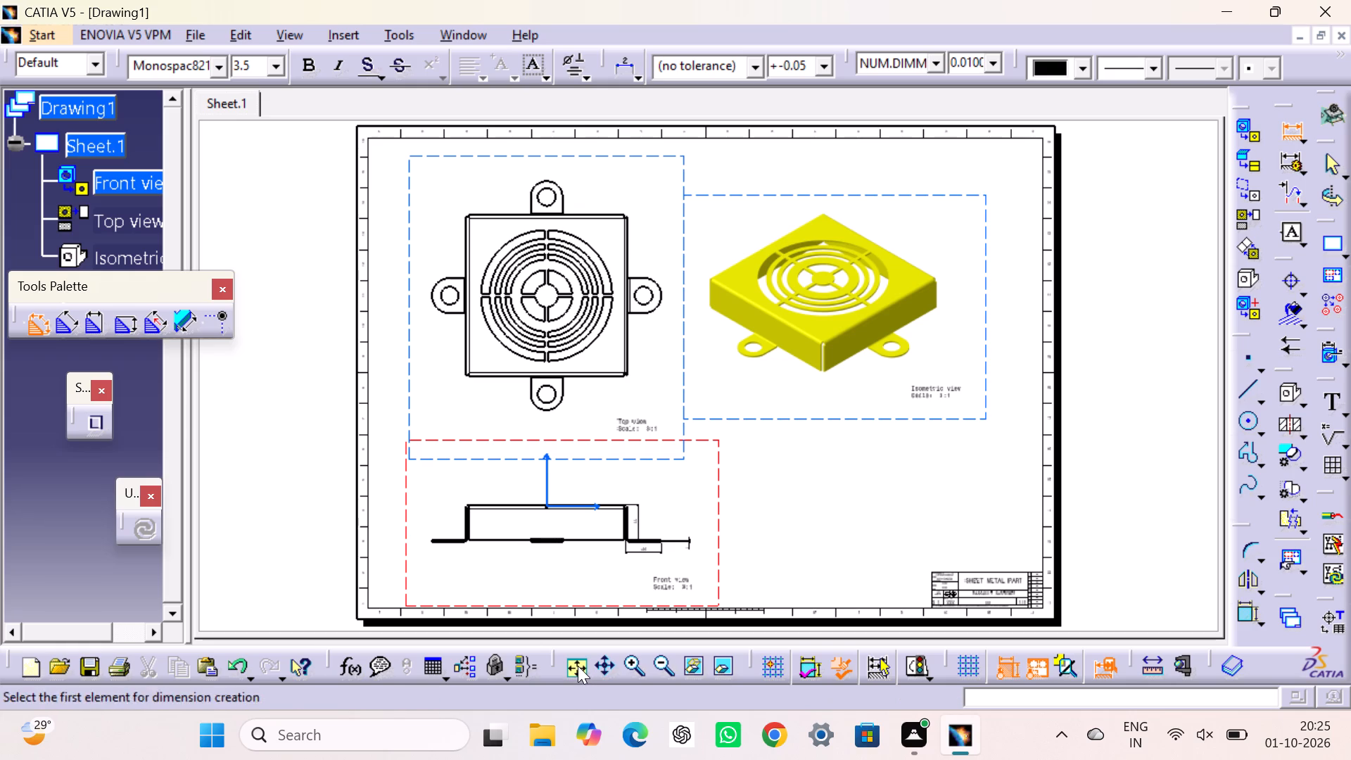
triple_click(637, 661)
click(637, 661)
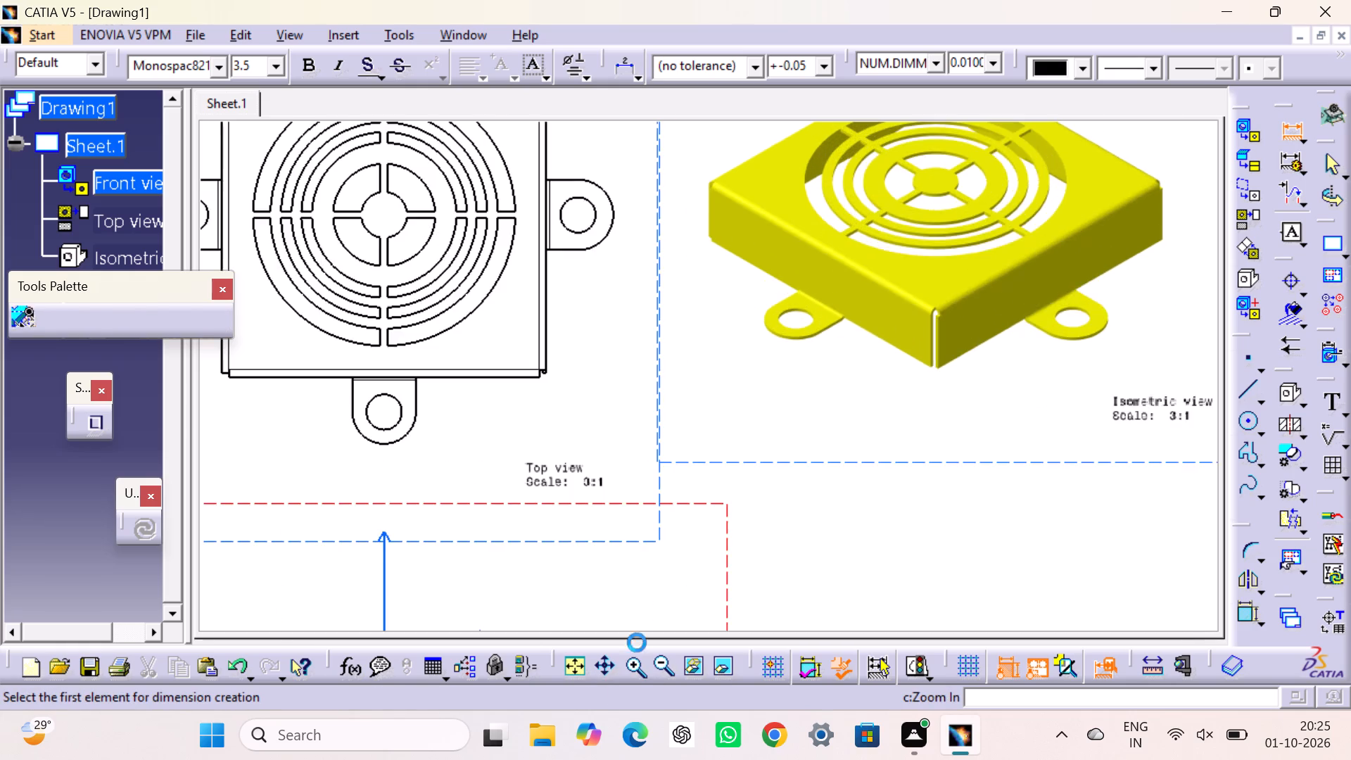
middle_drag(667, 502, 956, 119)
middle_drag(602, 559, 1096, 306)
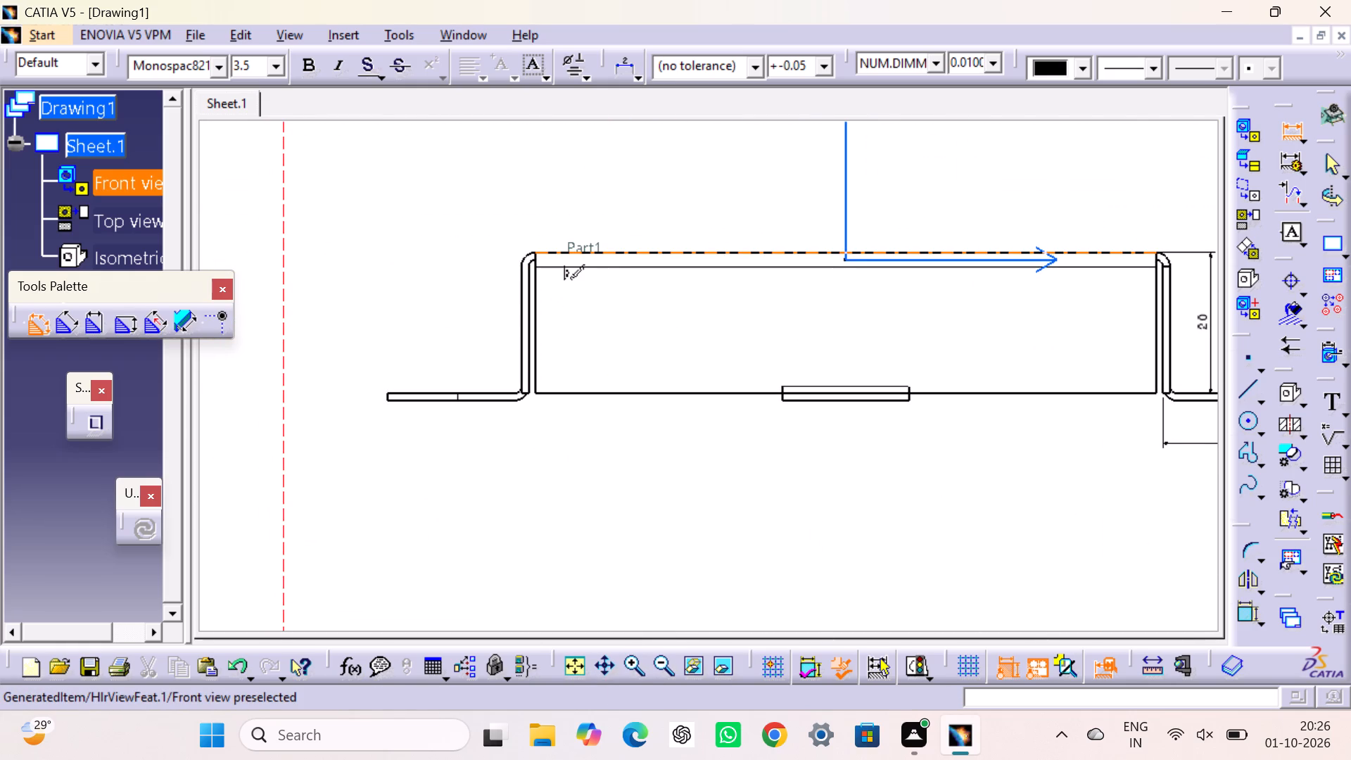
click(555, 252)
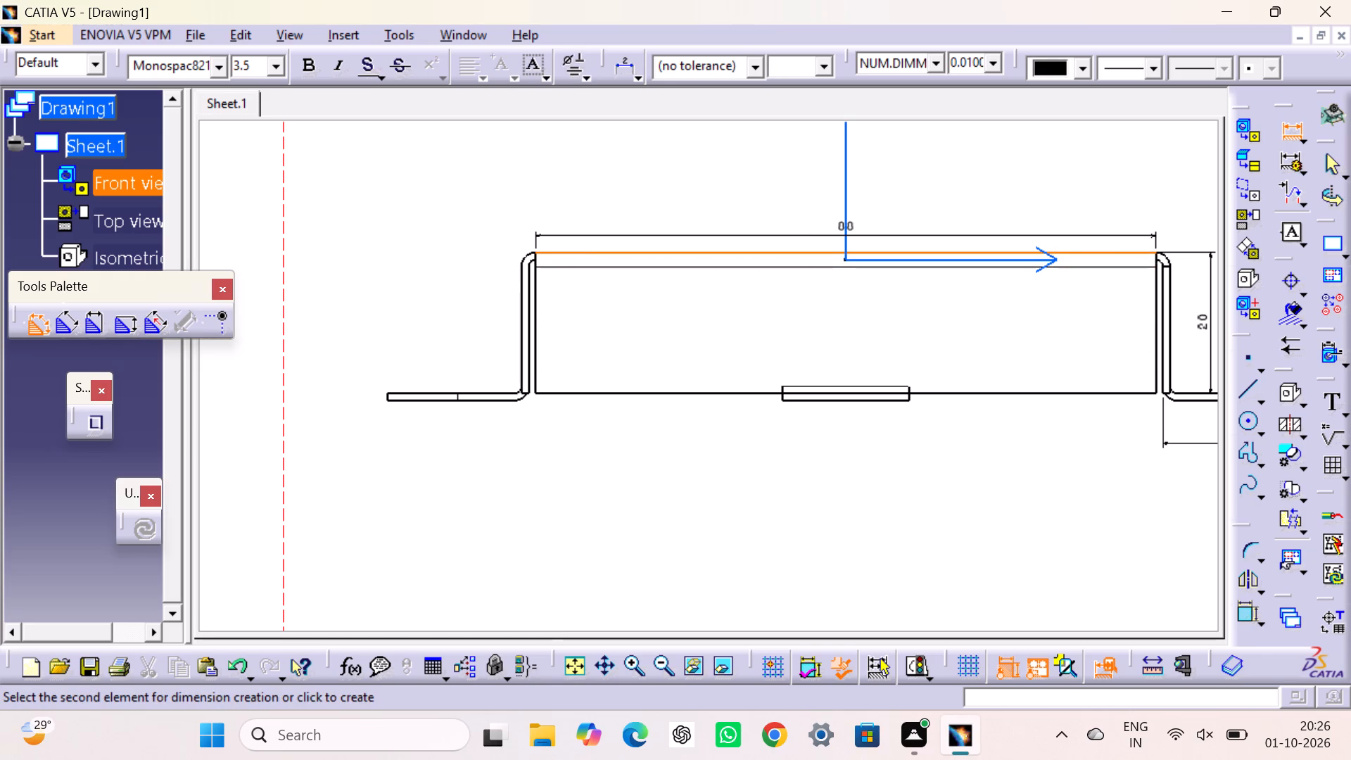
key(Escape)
Dimension the rounded end of the right mounting tab in the top view as a radius, placing the value above and outside the tab.
middle_drag(795, 344, 635, 460)
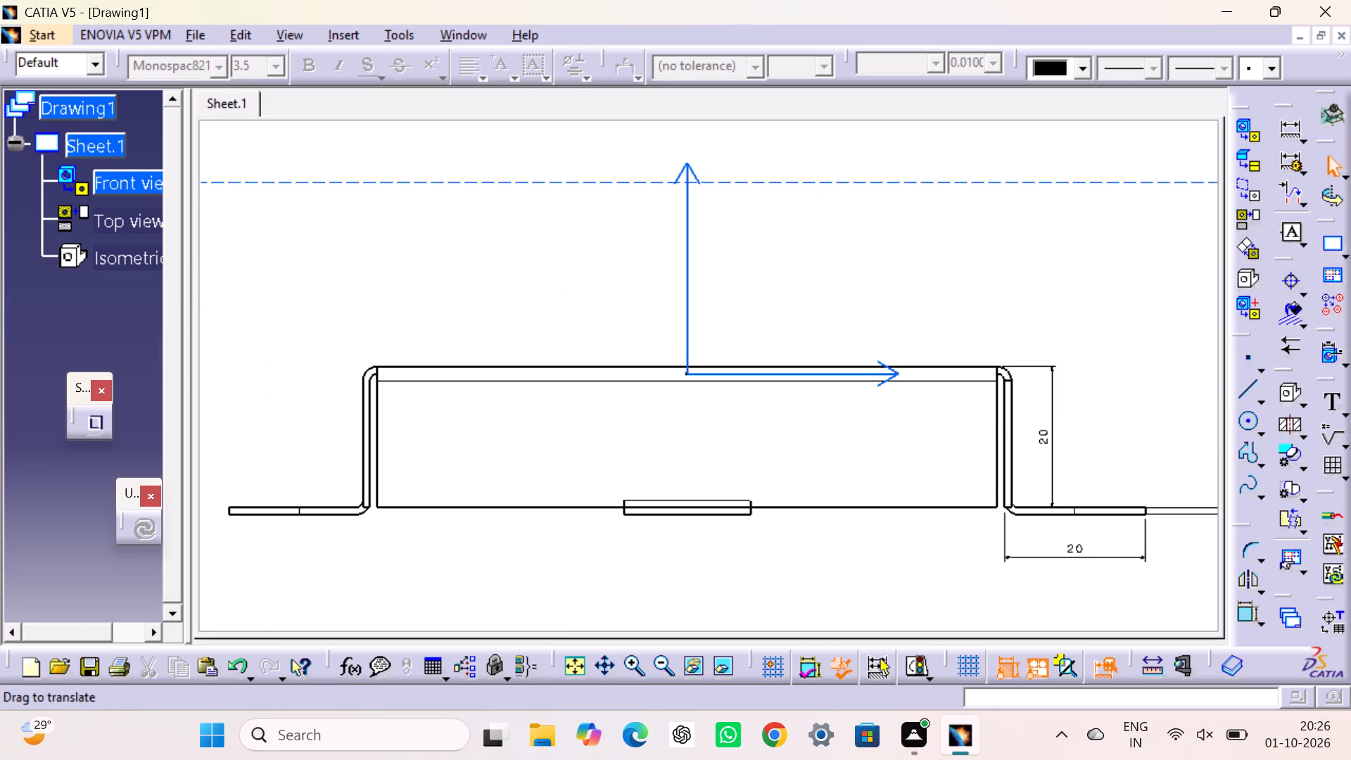
middle_drag(635, 460, 559, 505)
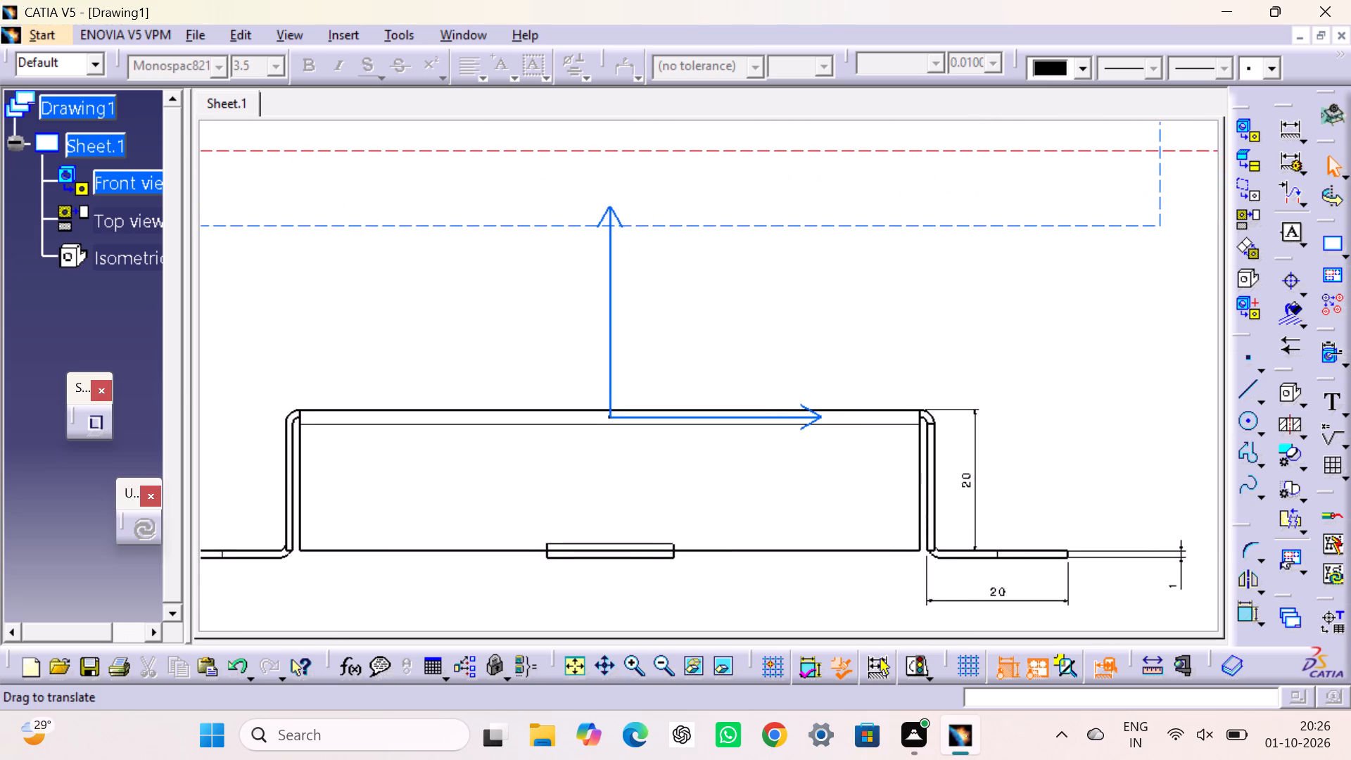
middle_drag(559, 505, 635, 456)
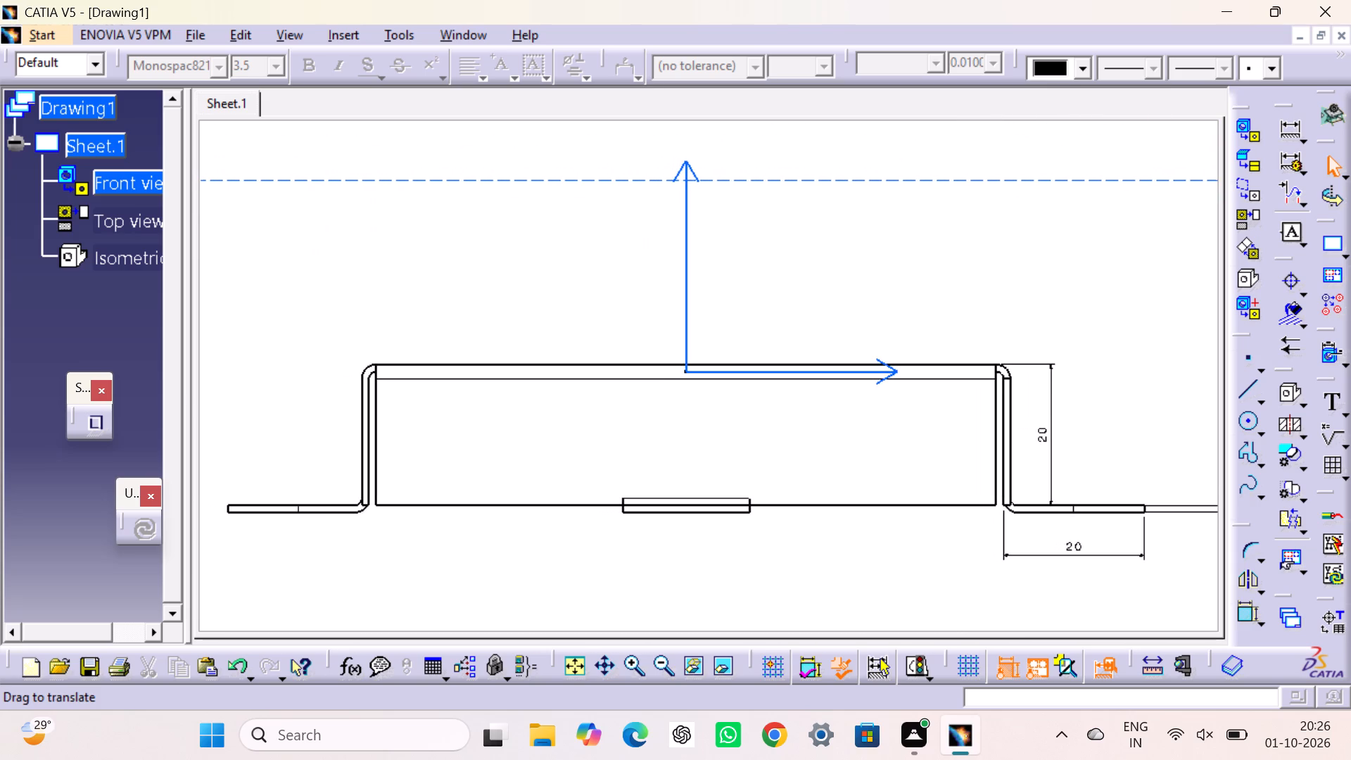
middle_drag(635, 456, 628, 456)
middle_drag(721, 271, 718, 361)
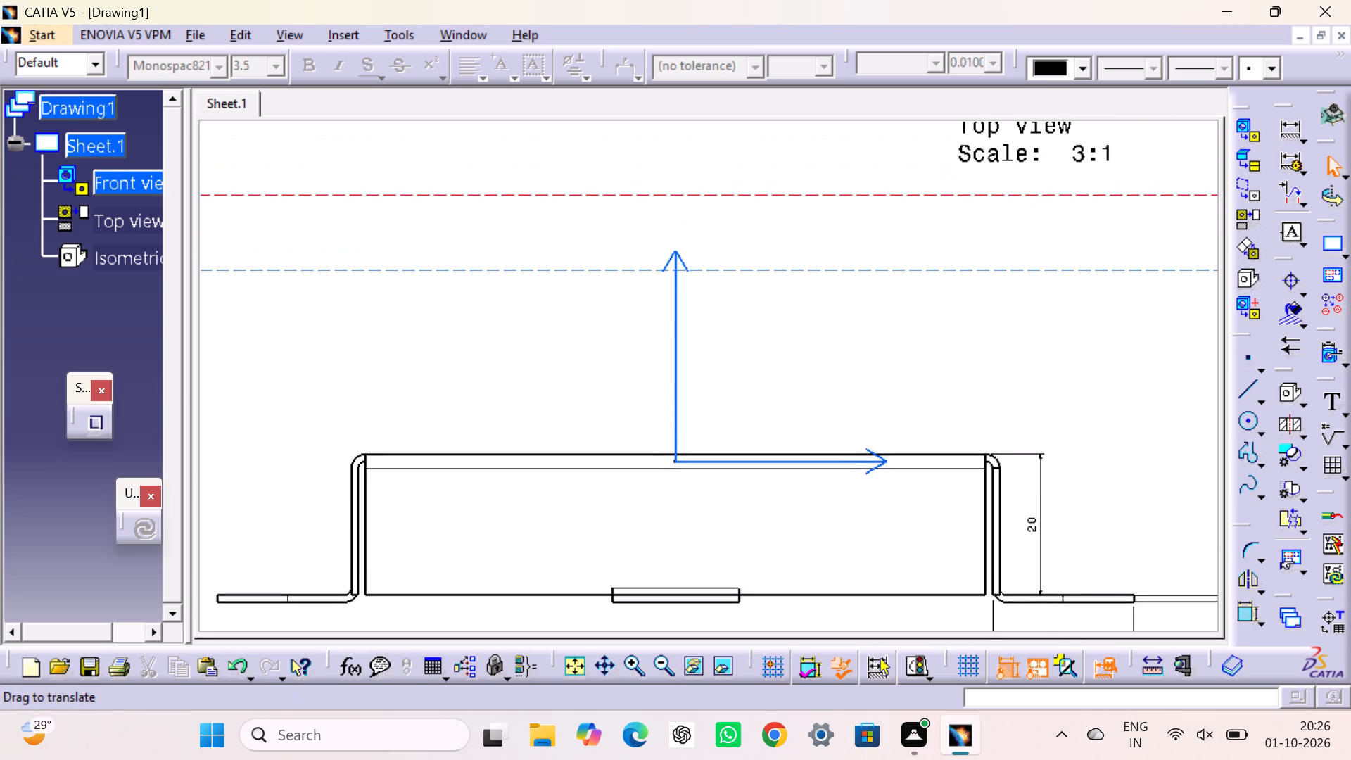
middle_drag(718, 361, 623, 495)
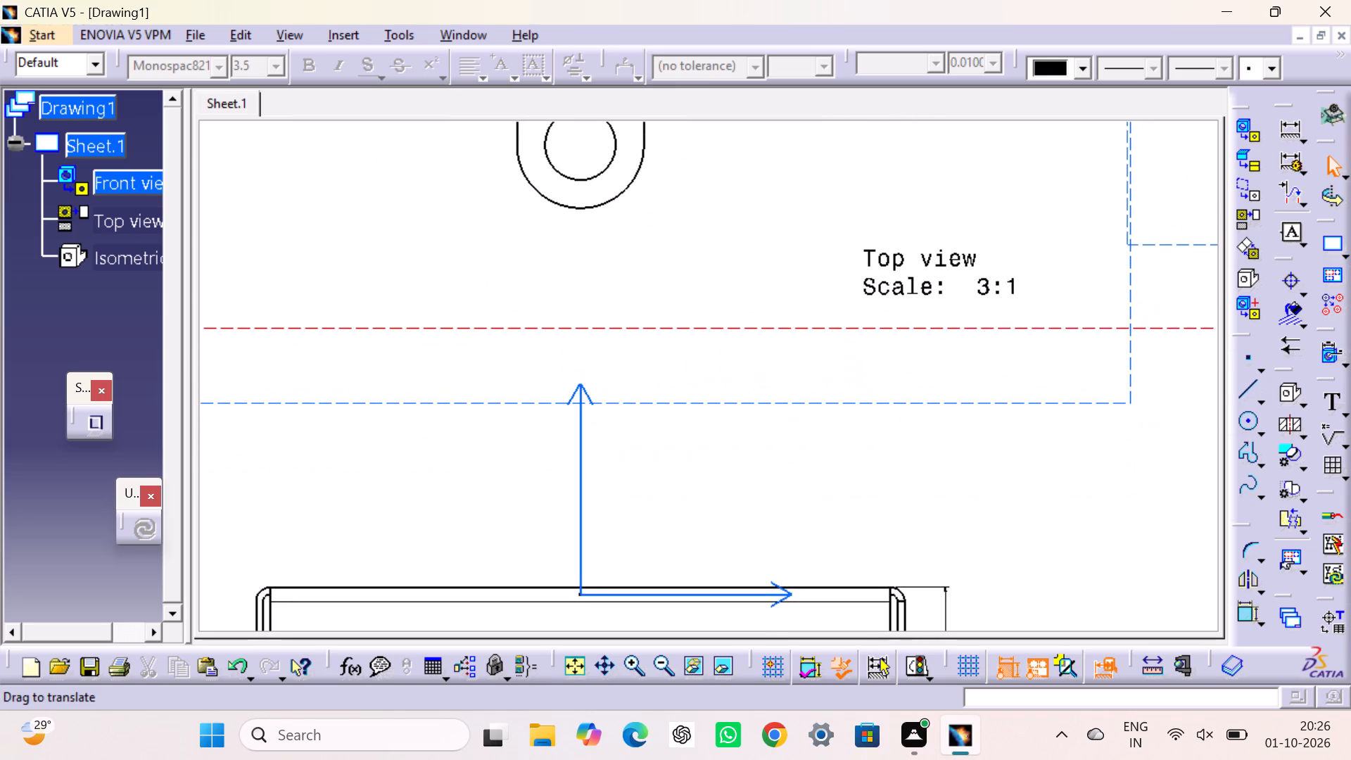
middle_drag(623, 495, 674, 747)
middle_drag(674, 500, 652, 729)
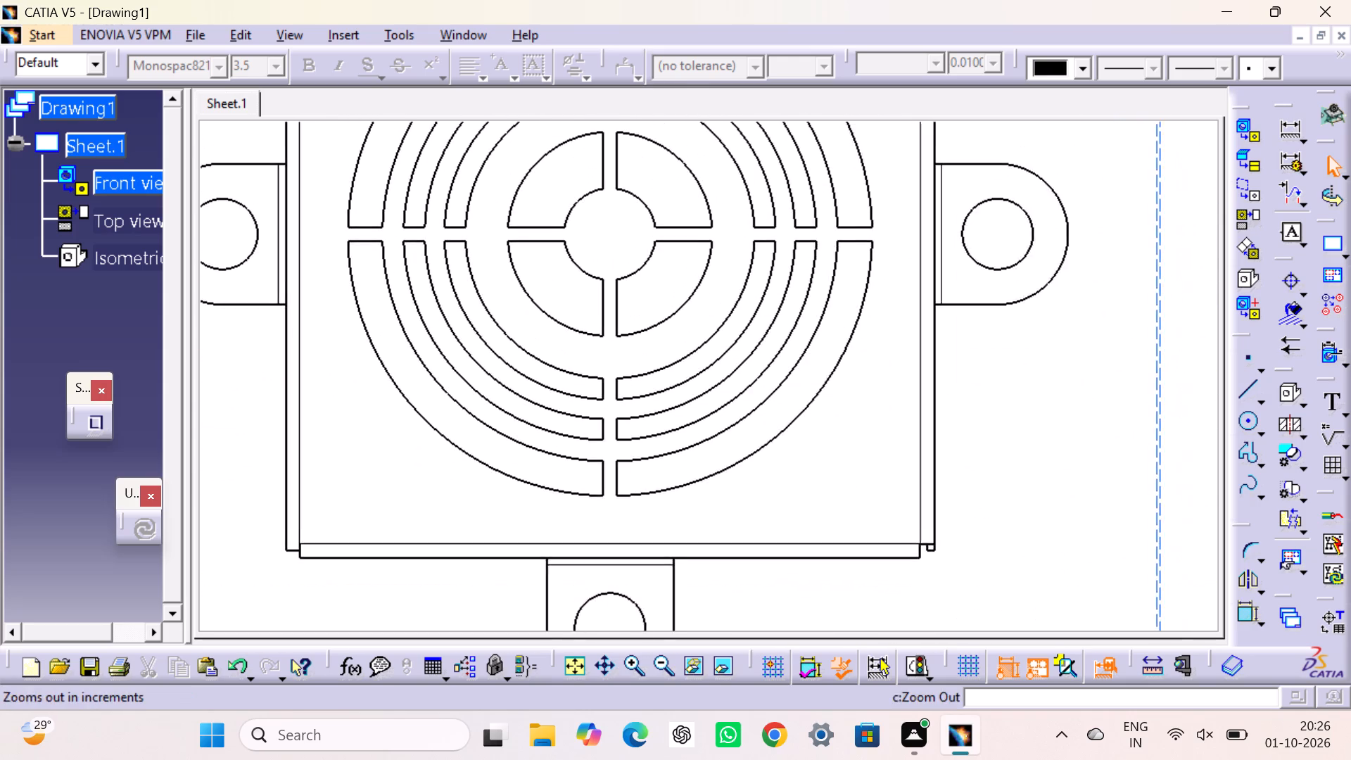
middle_drag(652, 729, 723, 749)
middle_drag(801, 452, 808, 664)
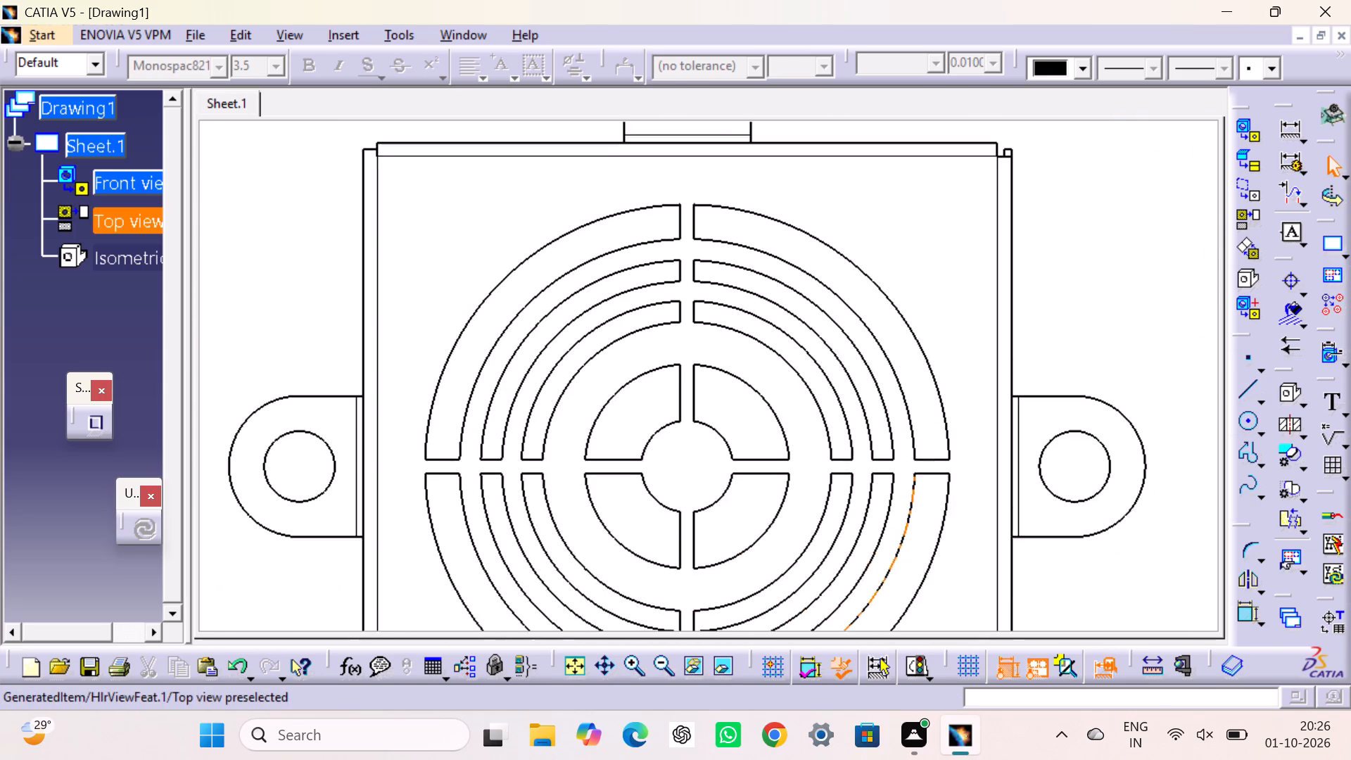
middle_drag(808, 664, 714, 636)
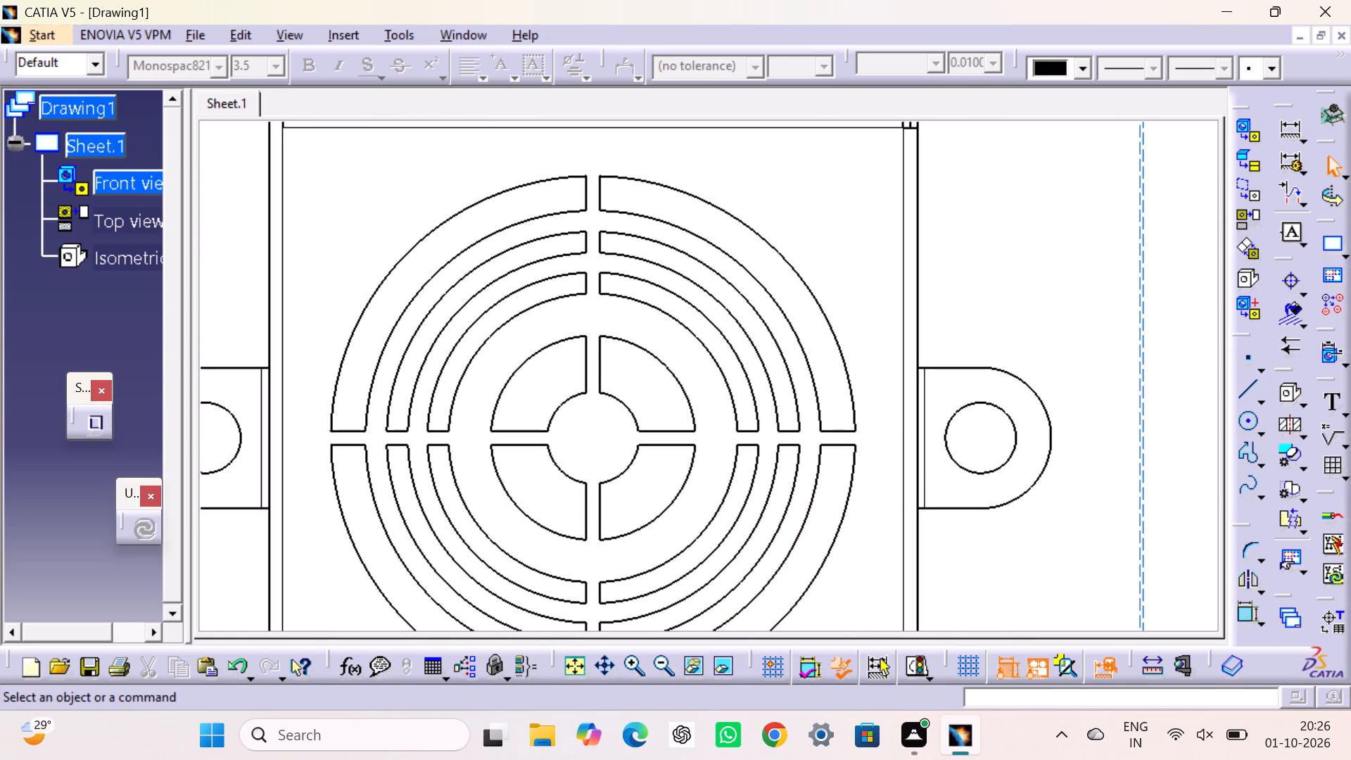
double_click(1283, 127)
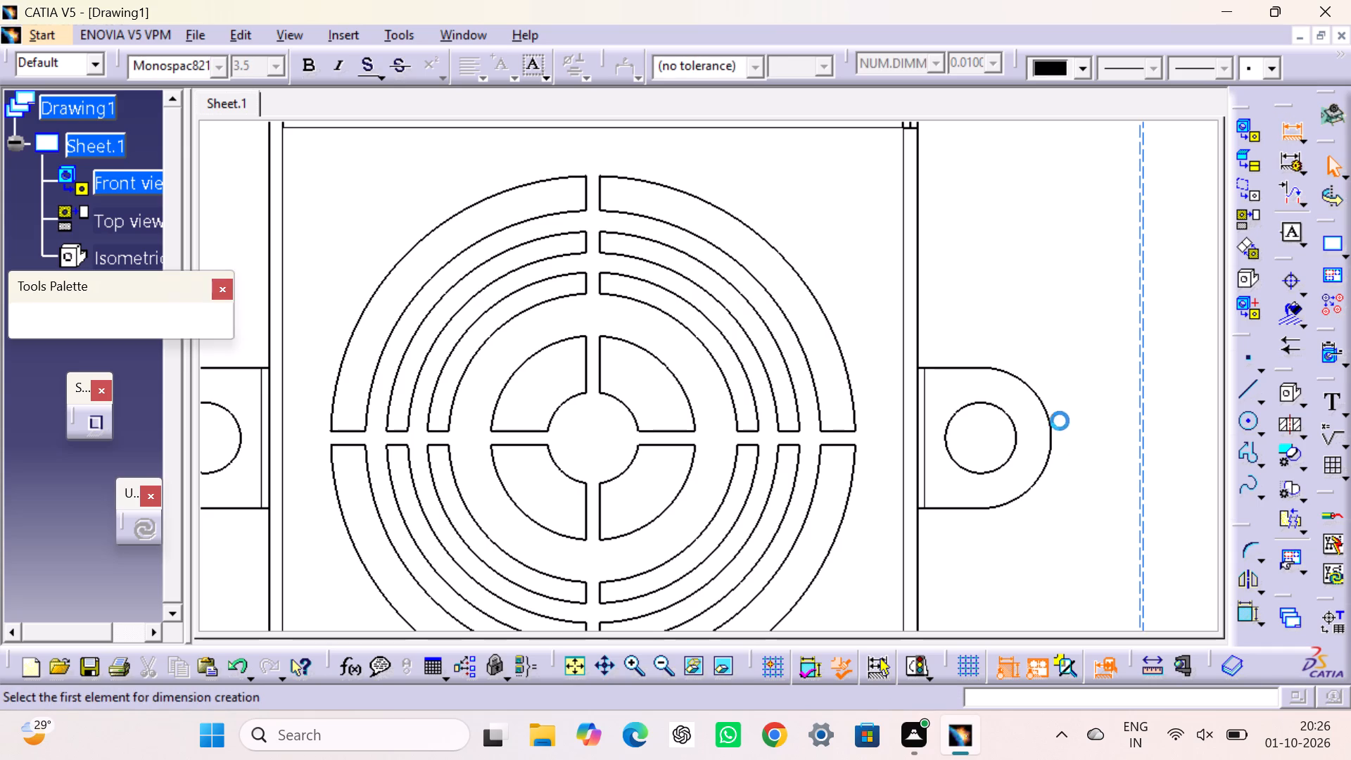
drag(1046, 407, 1046, 398)
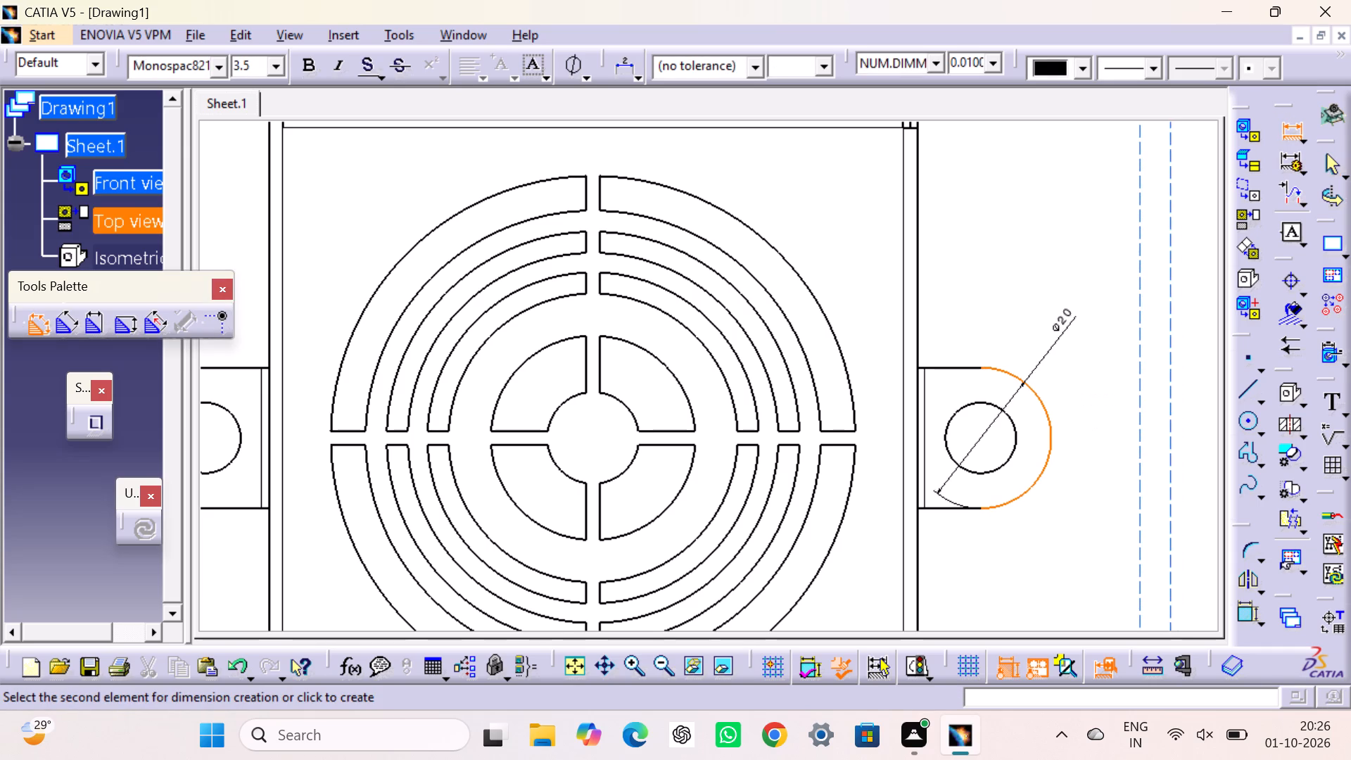
right_click(1091, 309)
click(1123, 347)
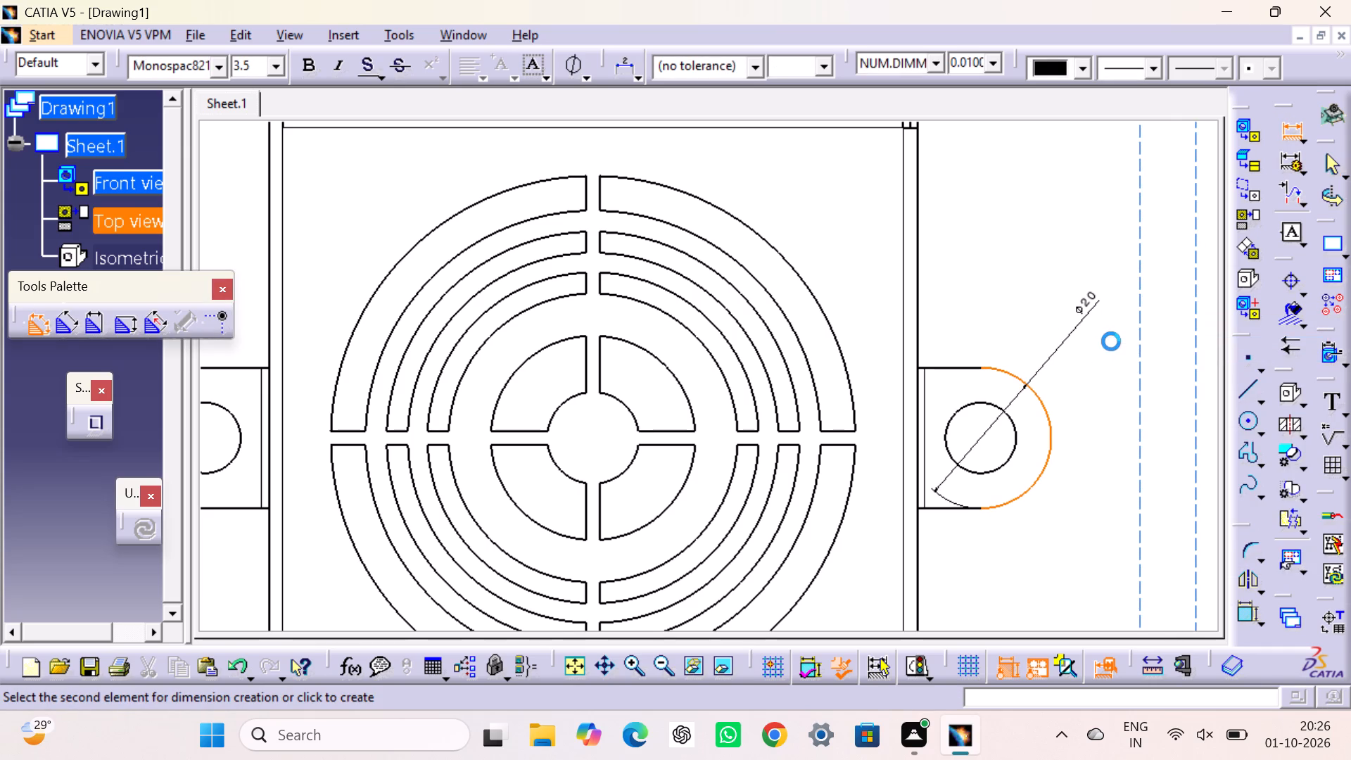
click(1111, 337)
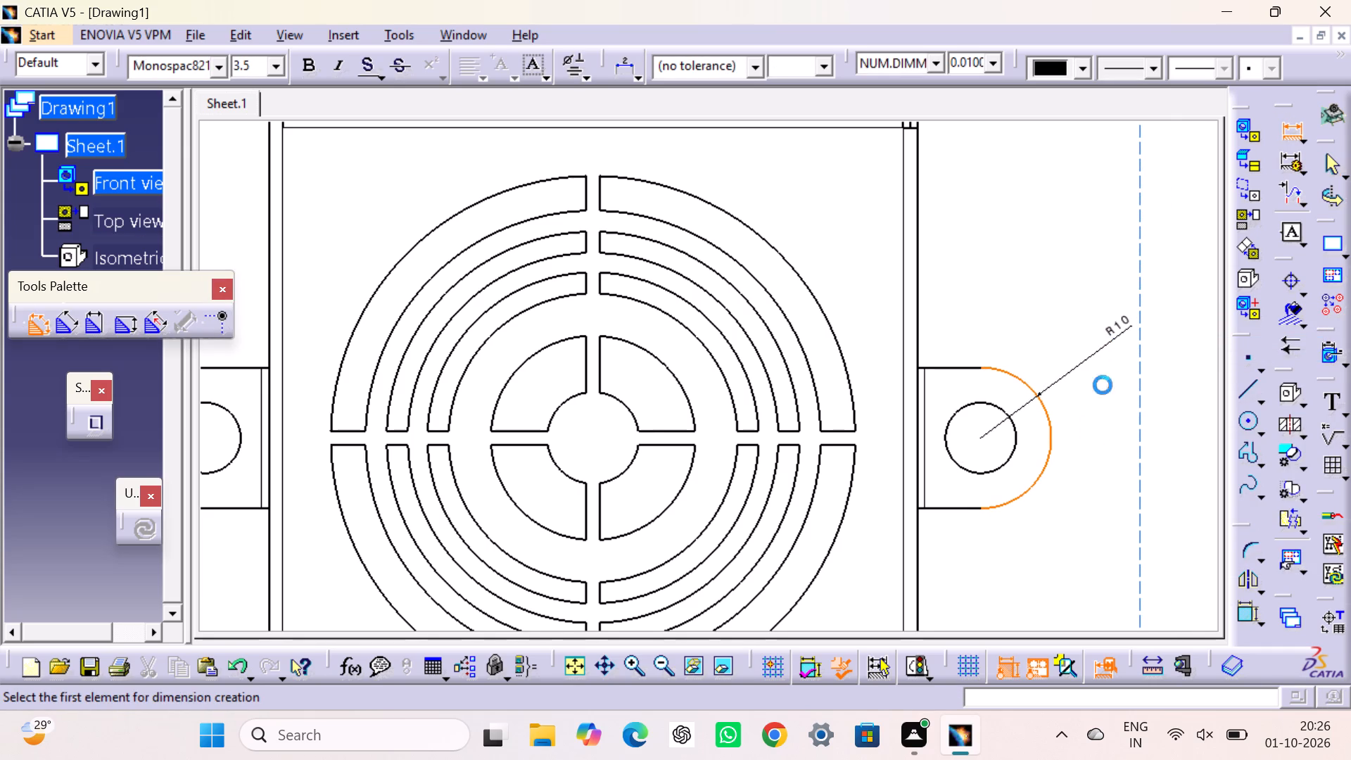
Dimension the hole in the right mounting tab of the top view as a diameter, placing the value outside the tab.
click(1015, 439)
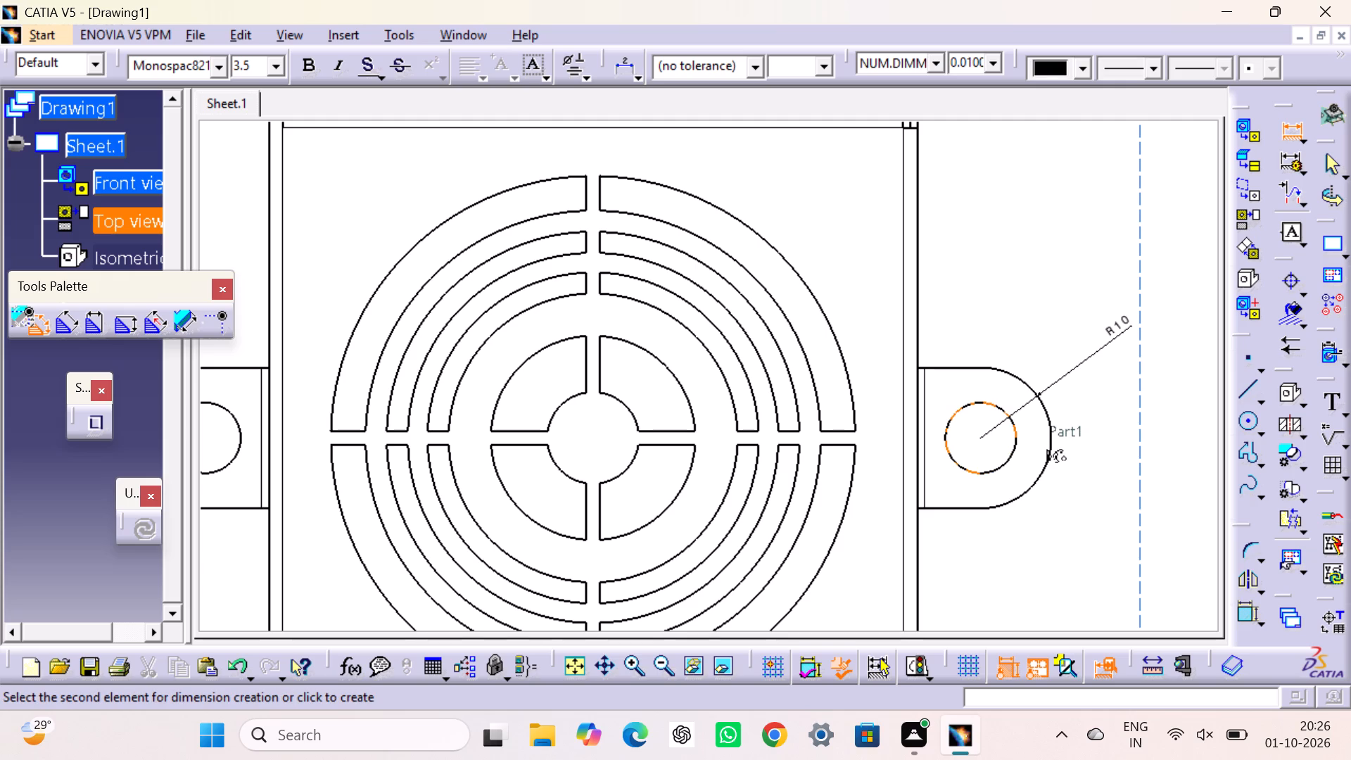
right_click(1093, 474)
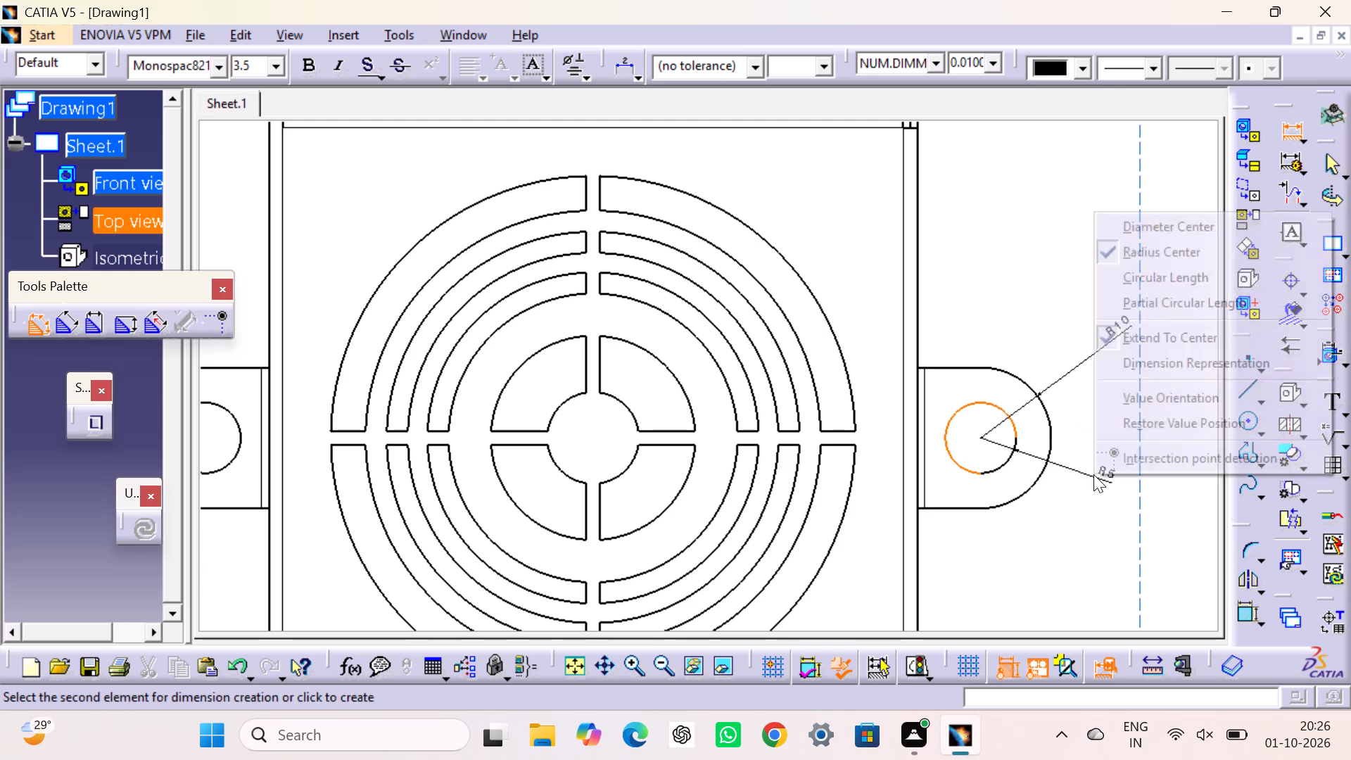
click(1125, 224)
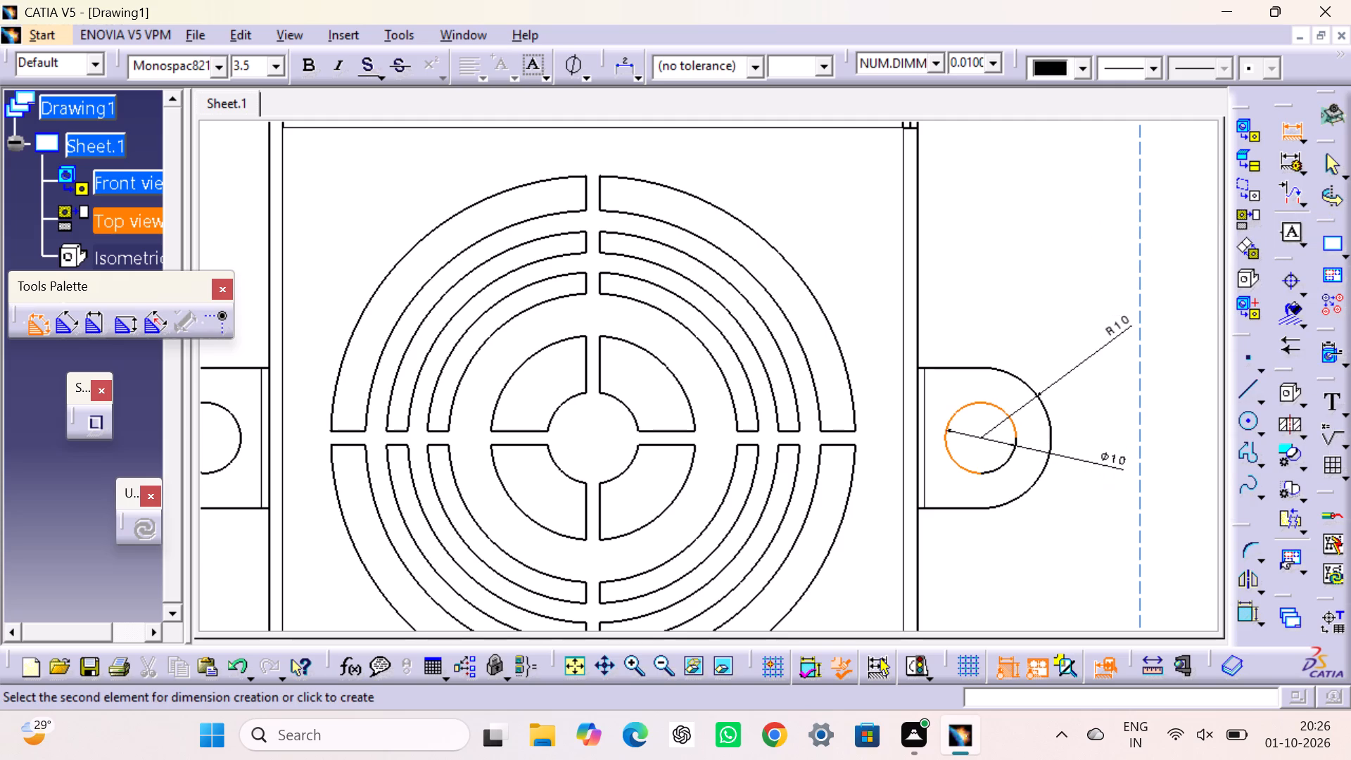
click(1109, 486)
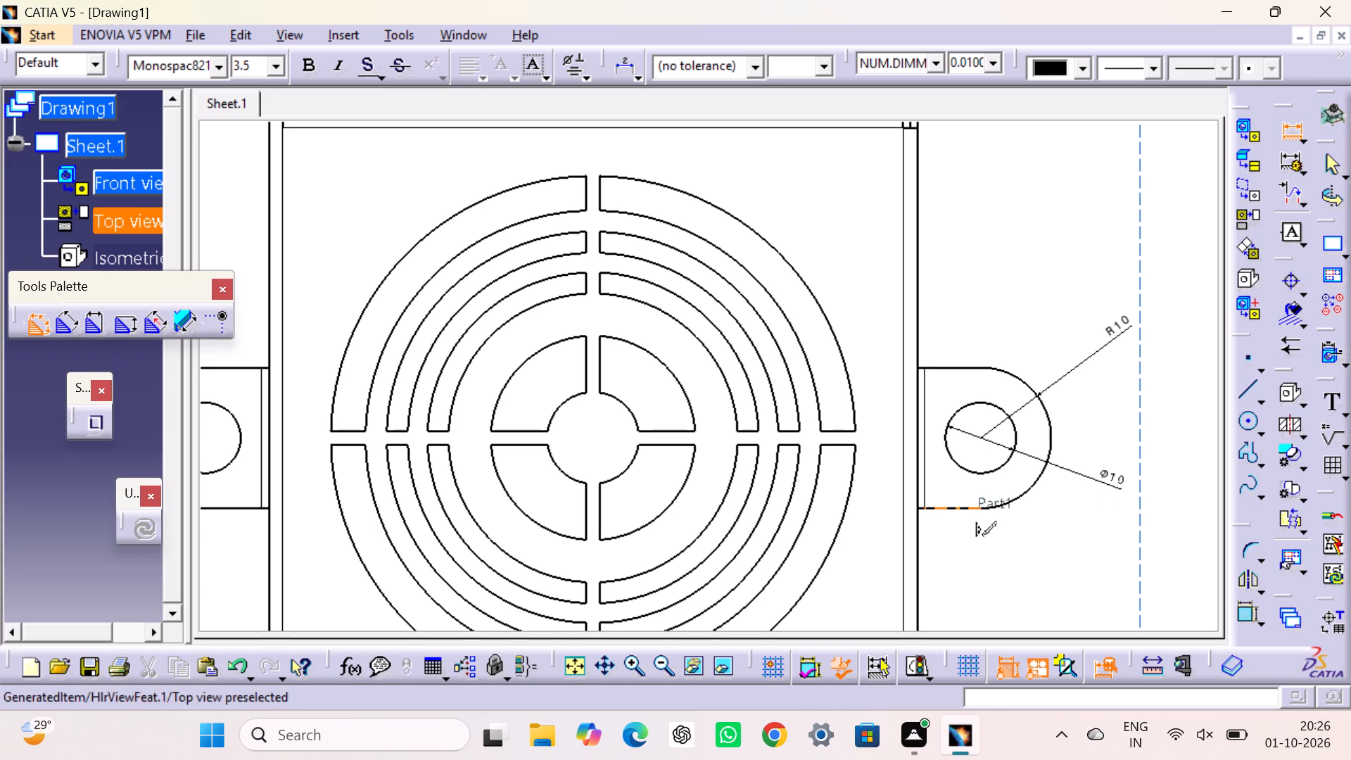
Dimension the width between the right mounting tab's two parallel edges in the top view, placing it just beyond the rounded end.
click(944, 510)
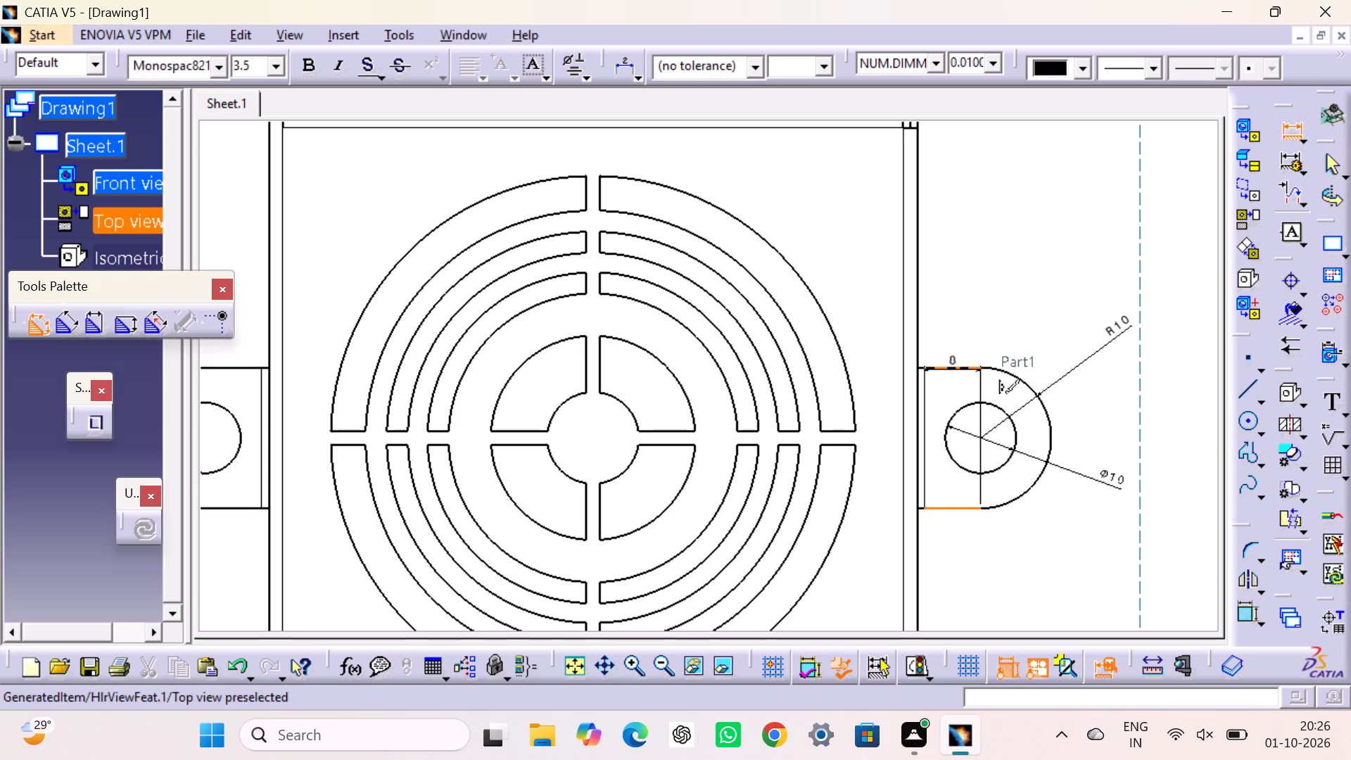
click(960, 367)
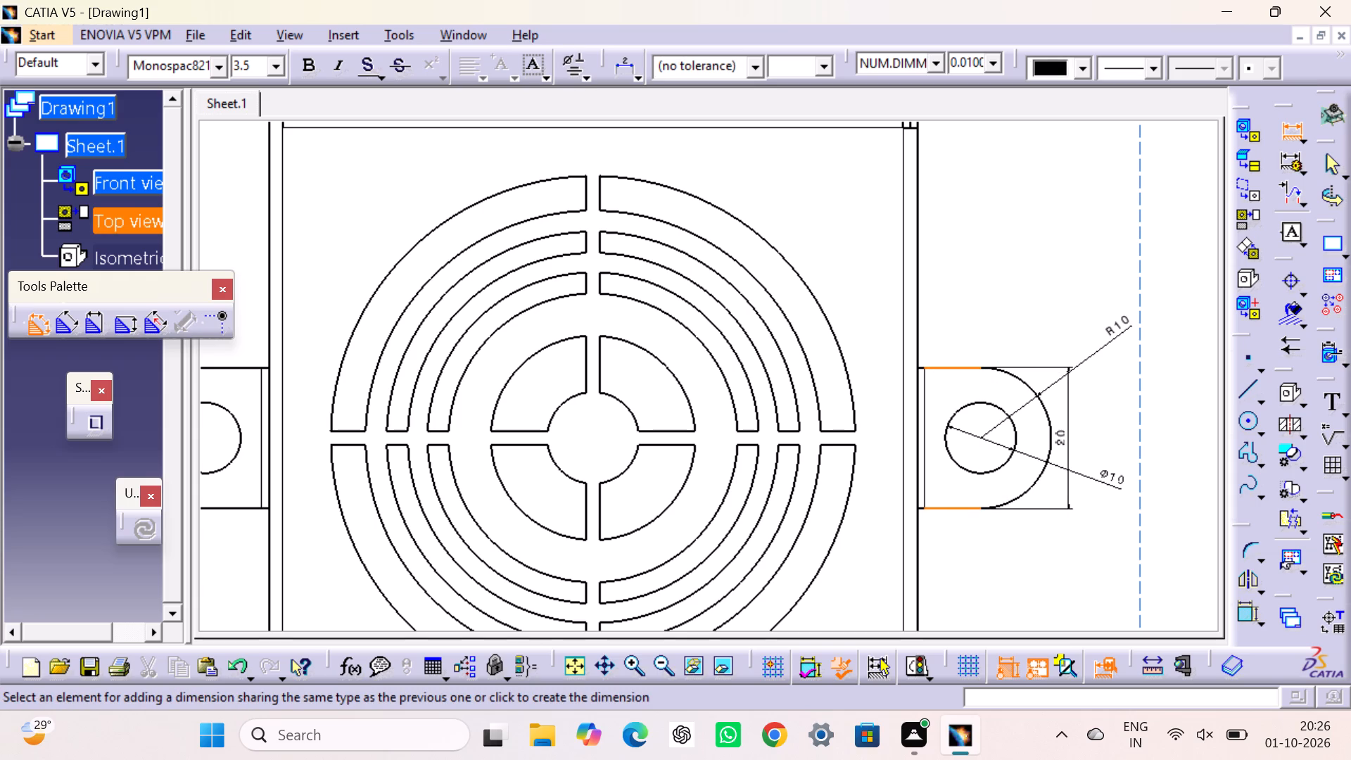
click(1078, 437)
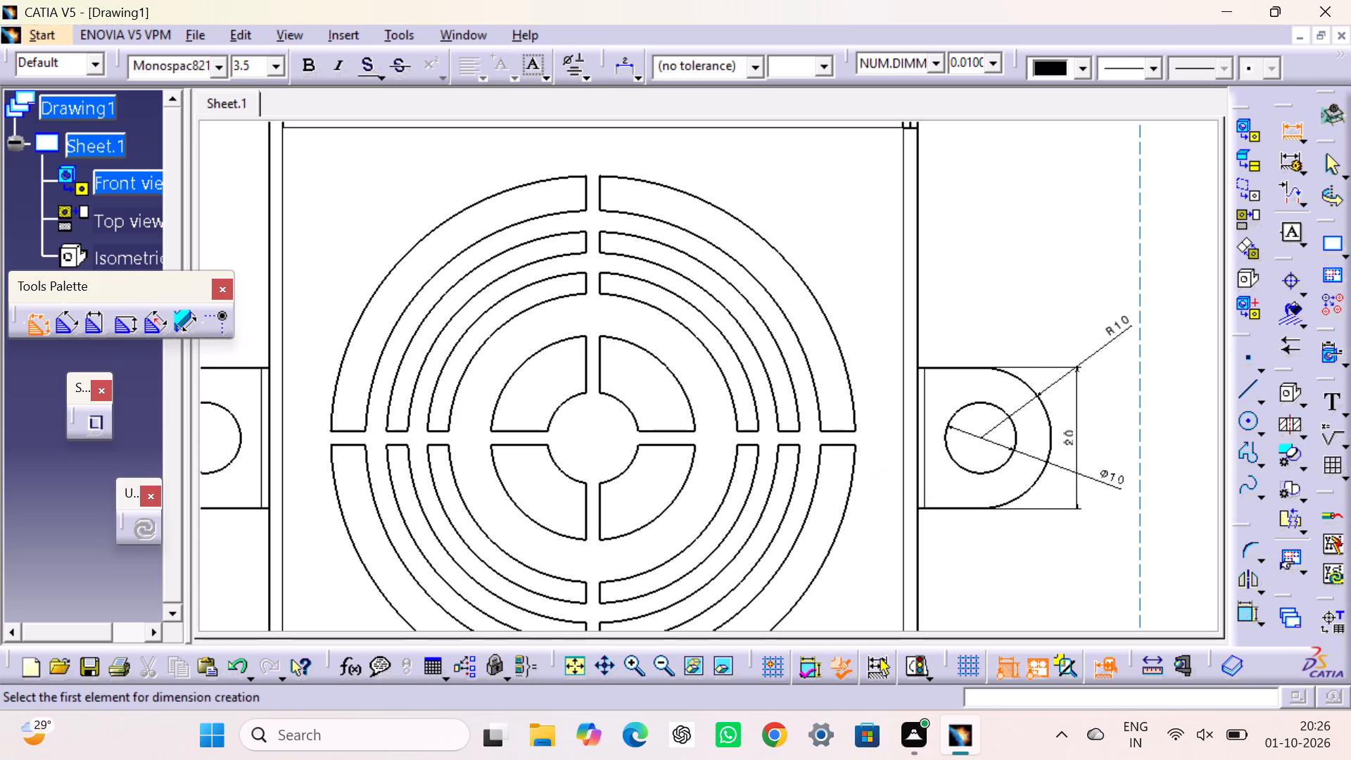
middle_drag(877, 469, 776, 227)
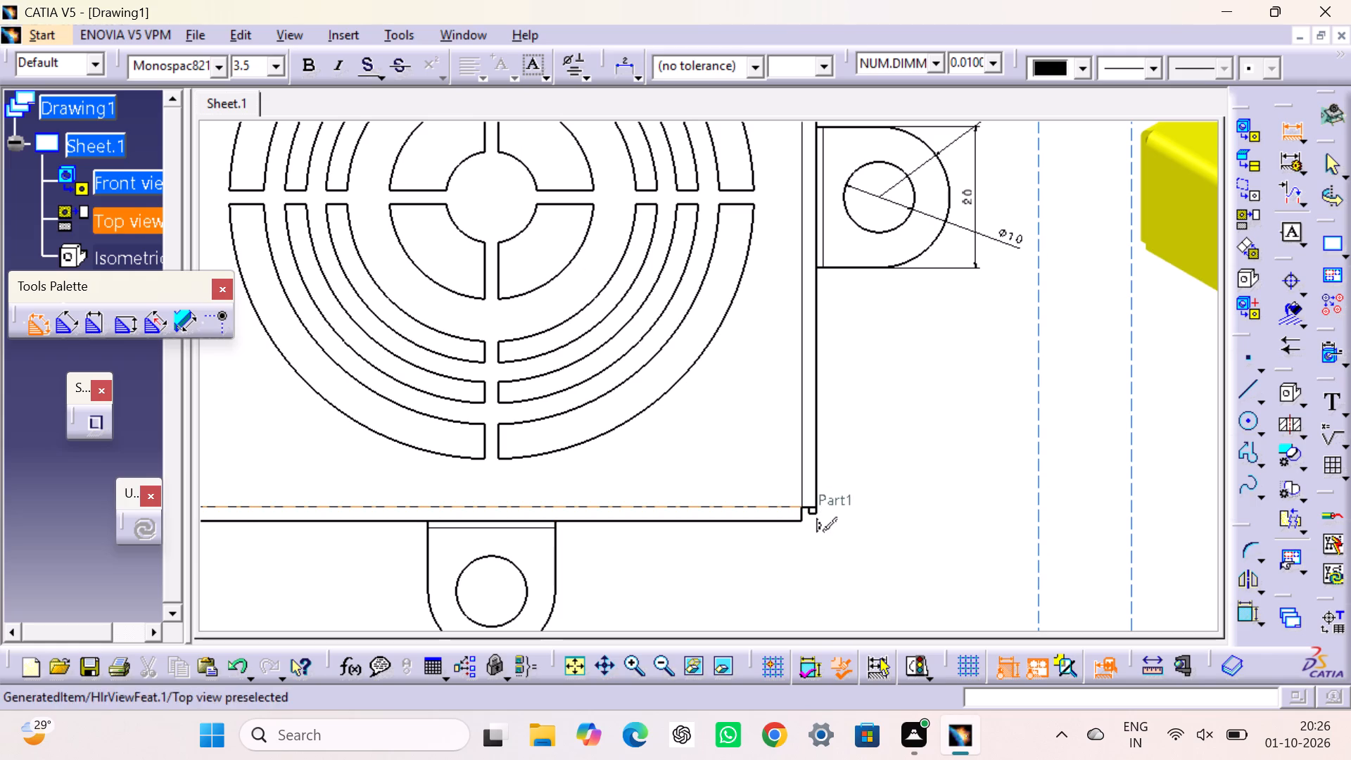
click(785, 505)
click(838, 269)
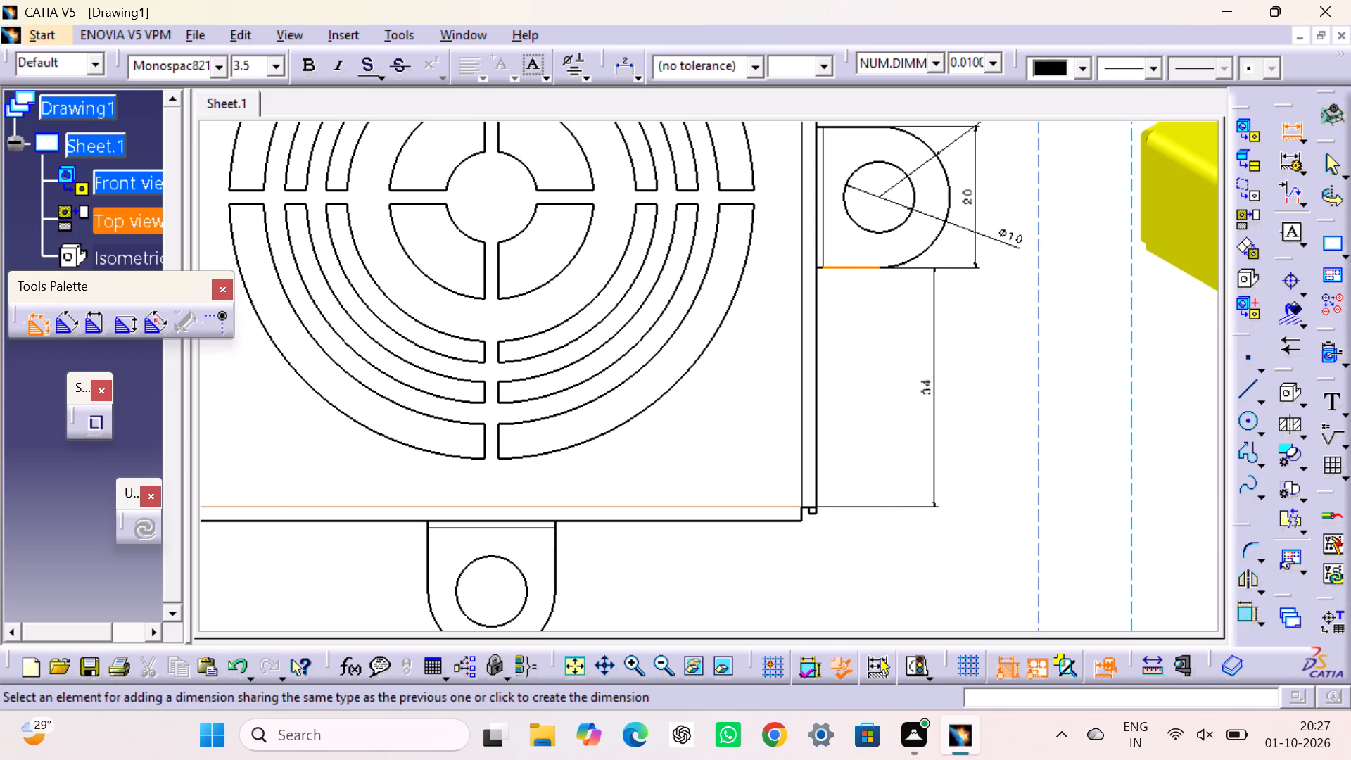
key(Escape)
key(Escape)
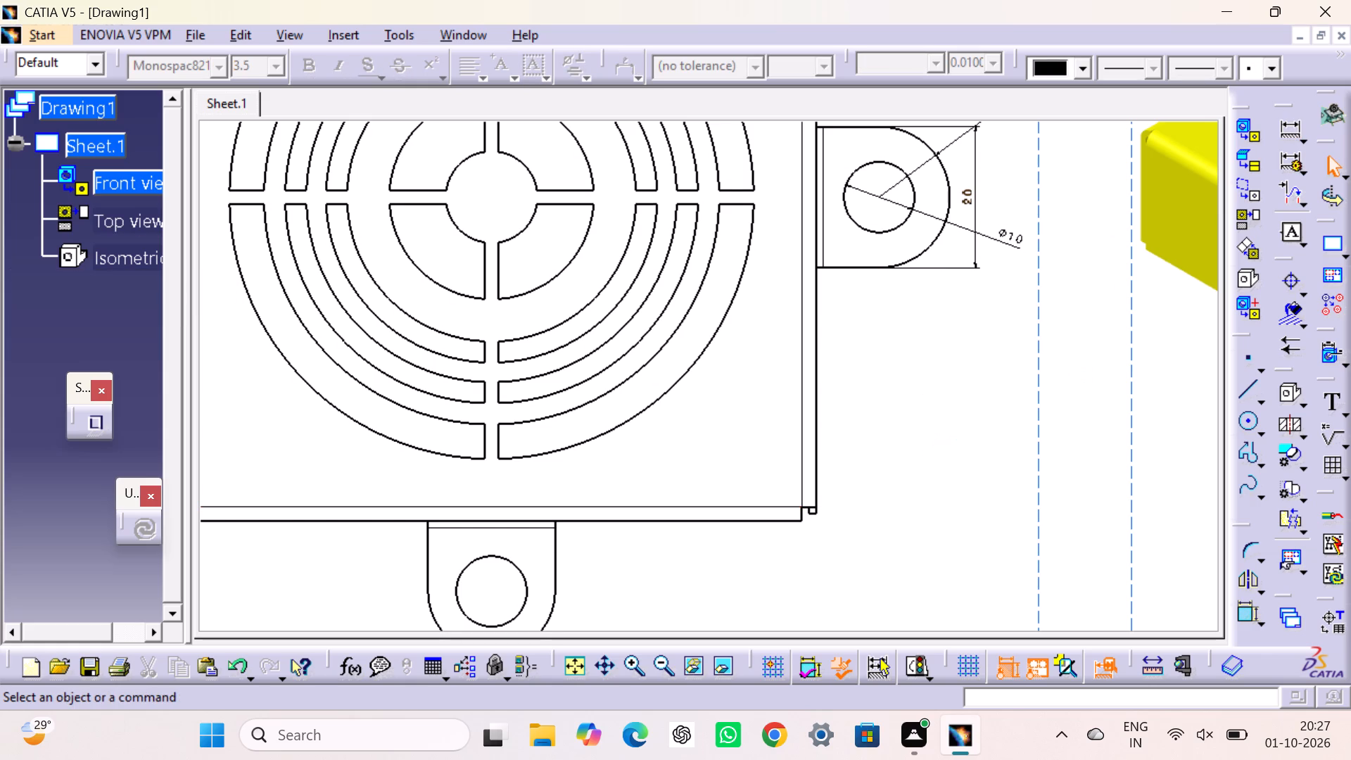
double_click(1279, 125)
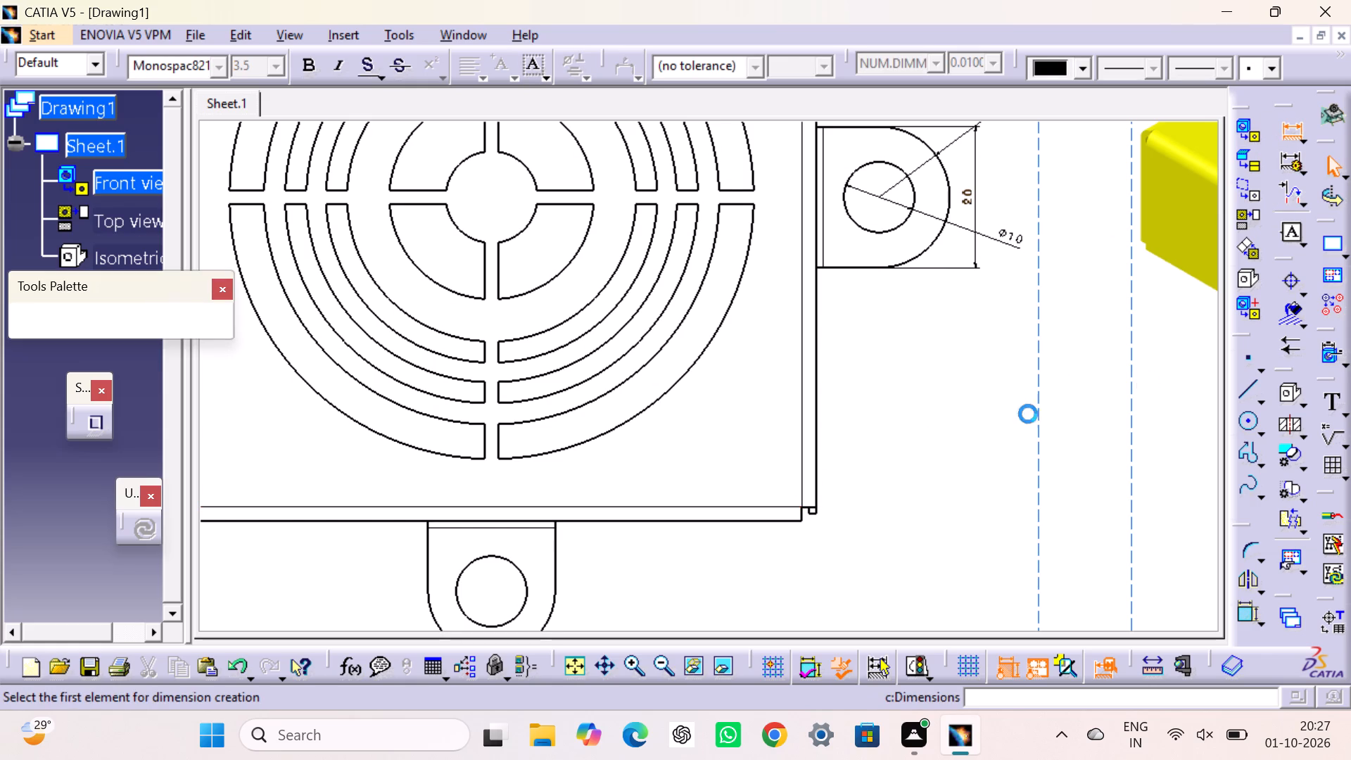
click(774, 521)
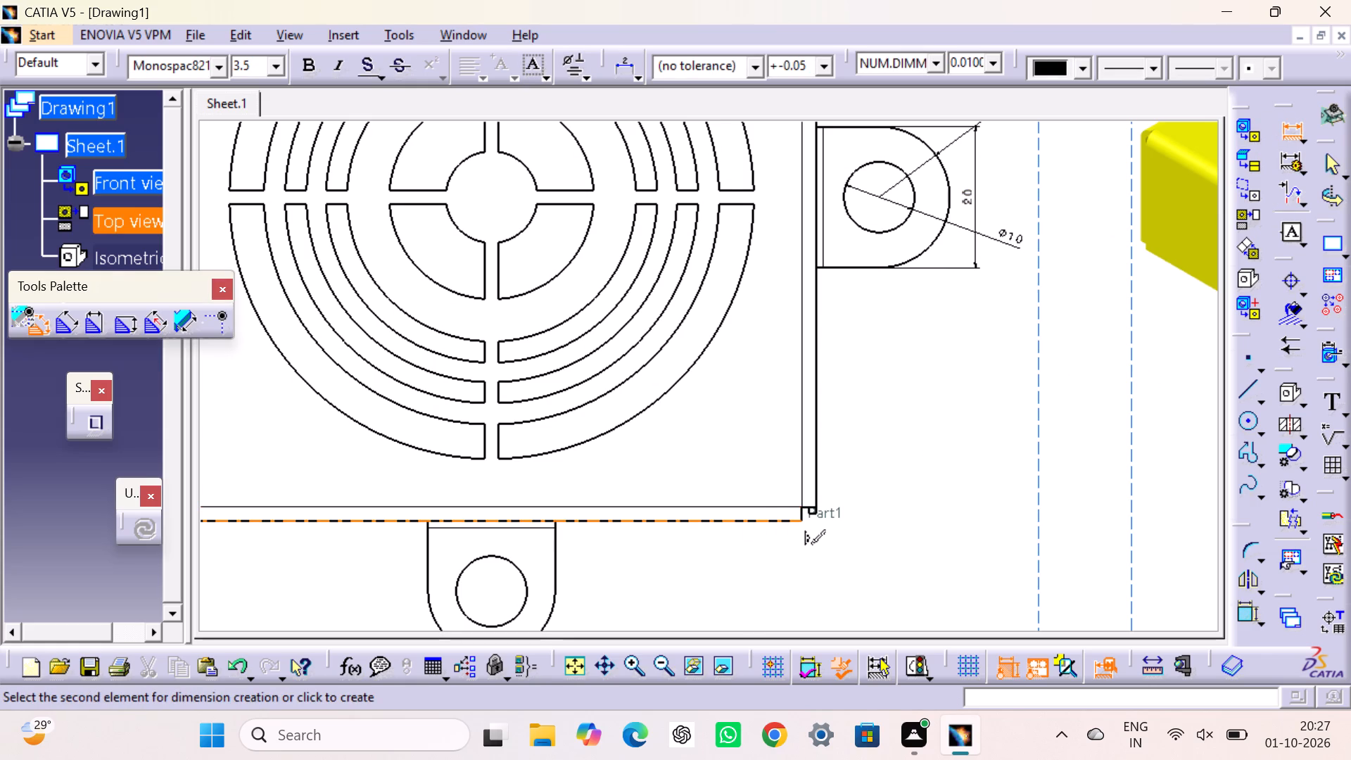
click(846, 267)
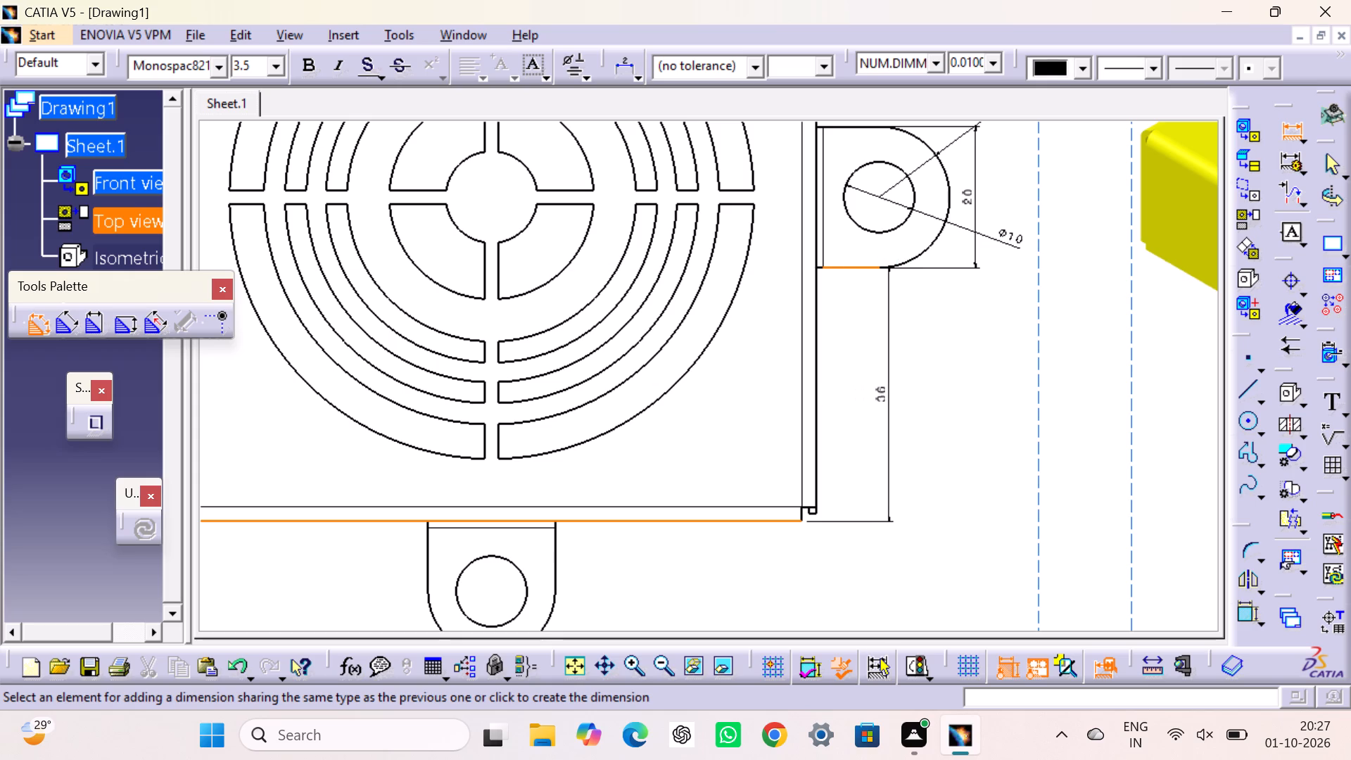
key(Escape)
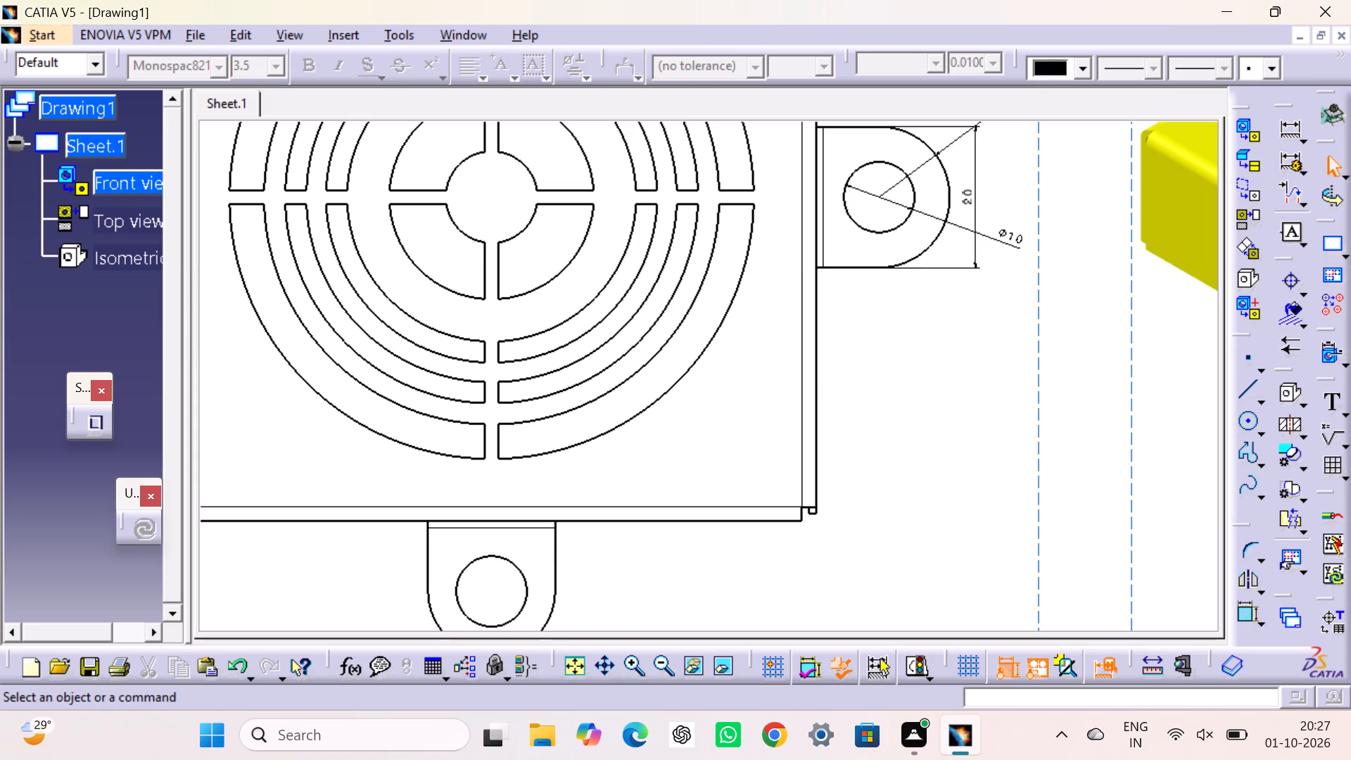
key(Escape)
Dimension the vertical distance from the right tab's lower edge to the small flange end at the lower right corner in the top view.
double_click(1289, 125)
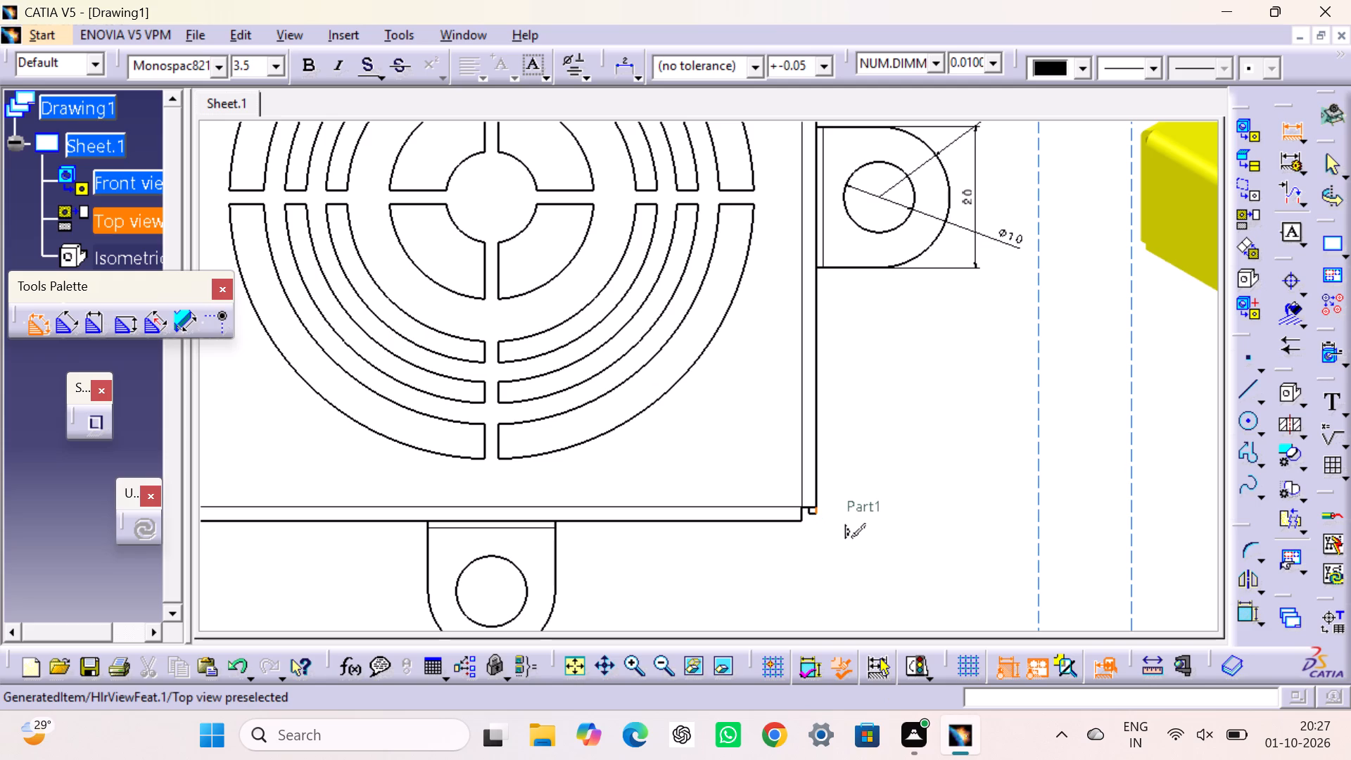
double_click(636, 658)
middle_drag(880, 416, 659, 220)
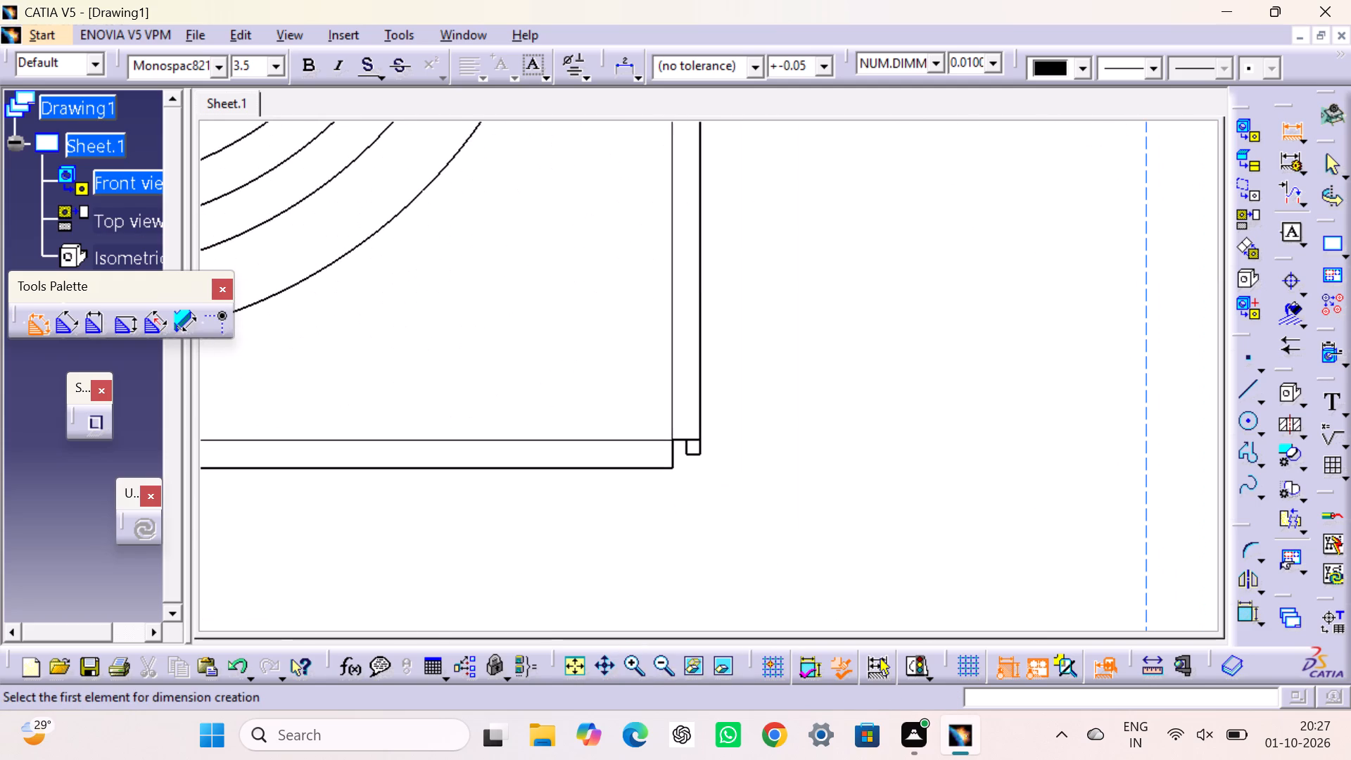
drag(693, 454, 695, 447)
middle_drag(748, 338, 768, 364)
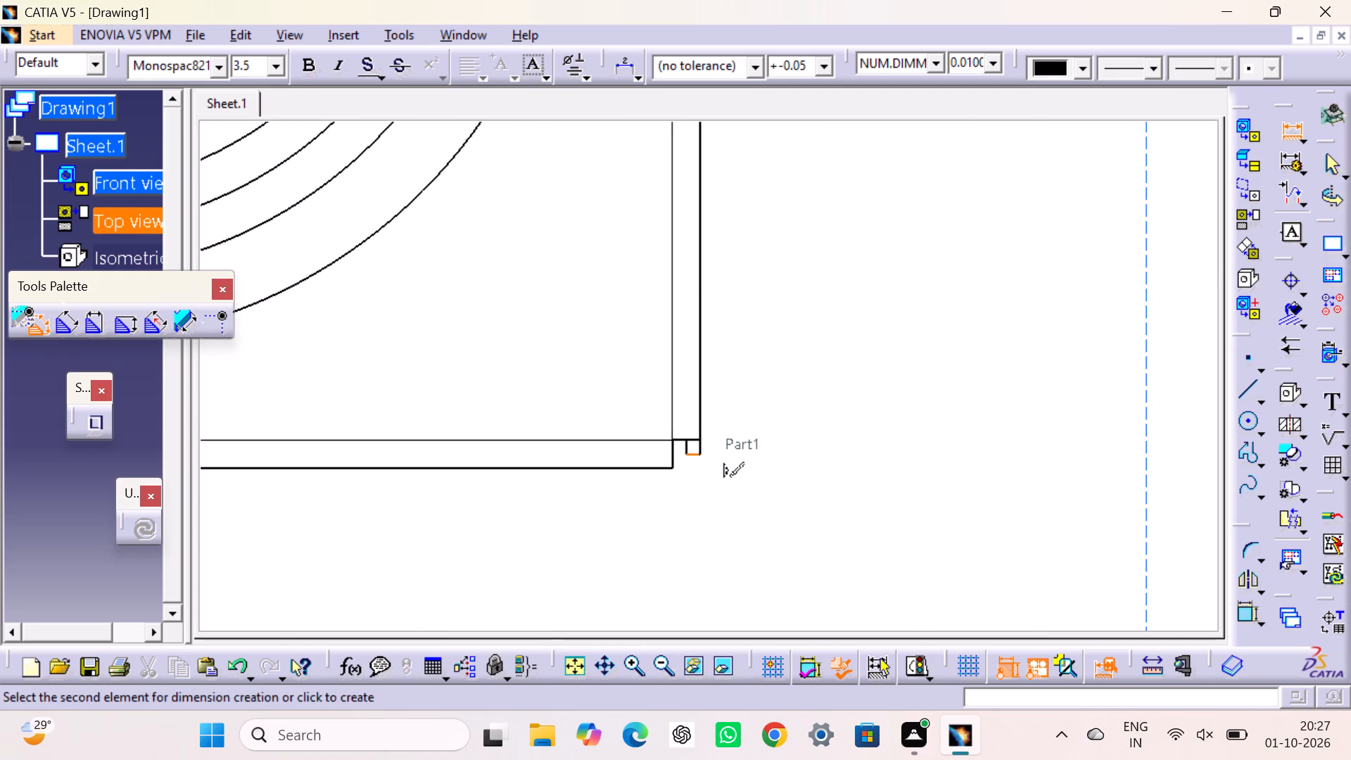
middle_drag(768, 364, 772, 529)
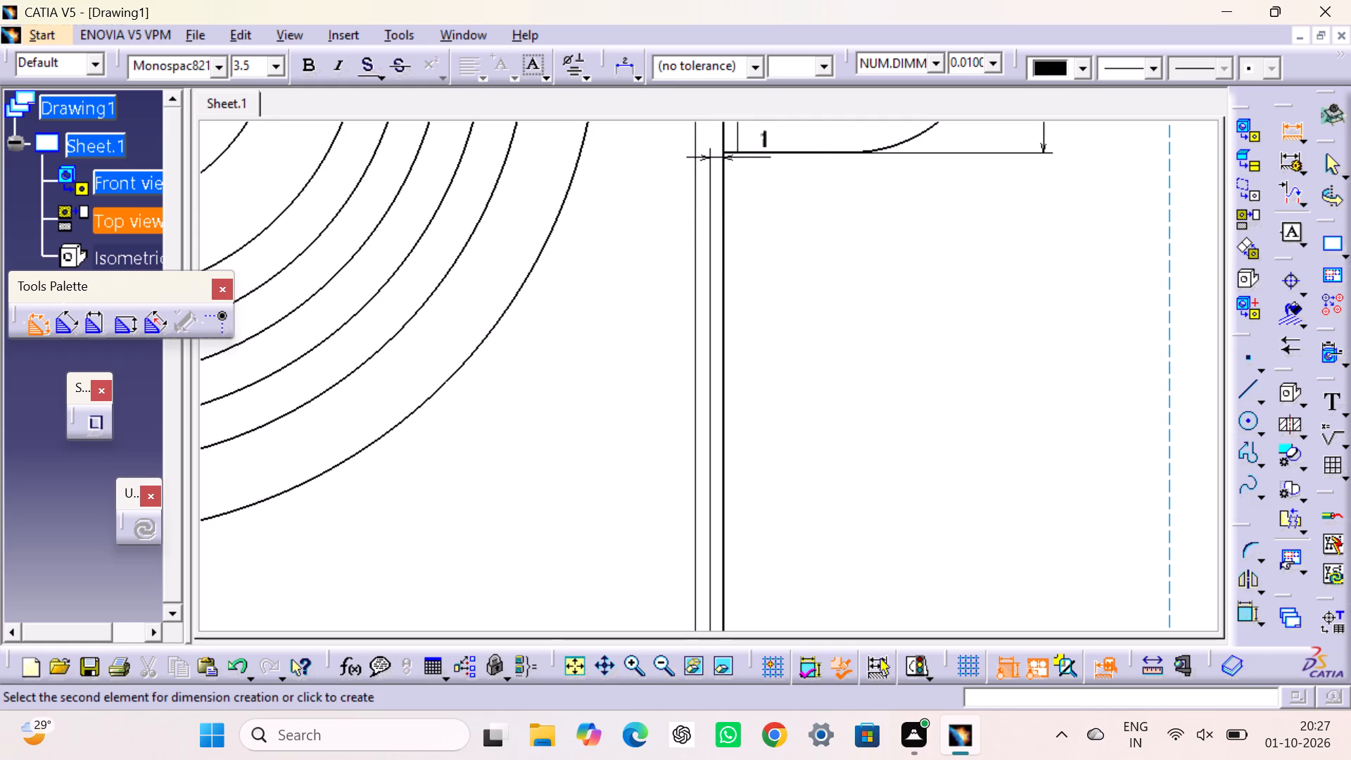
click(765, 152)
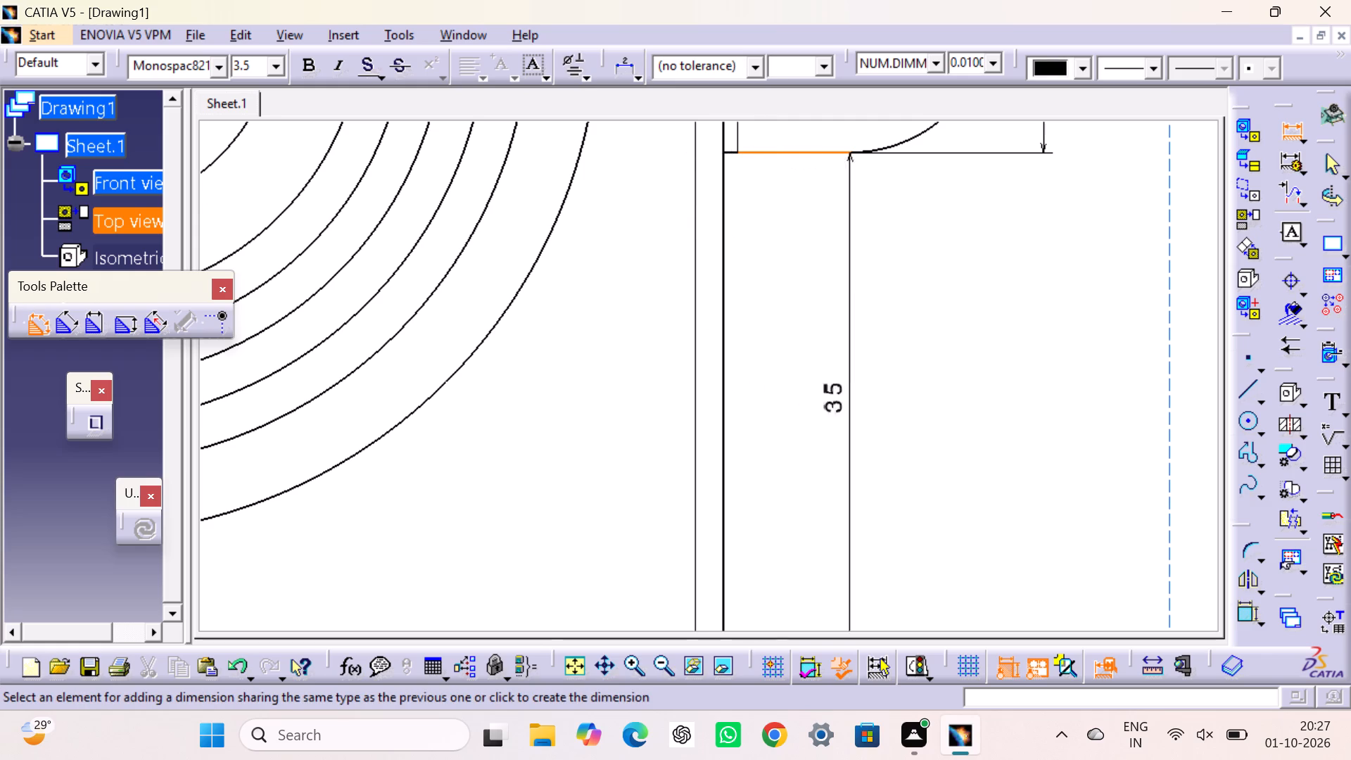
click(988, 384)
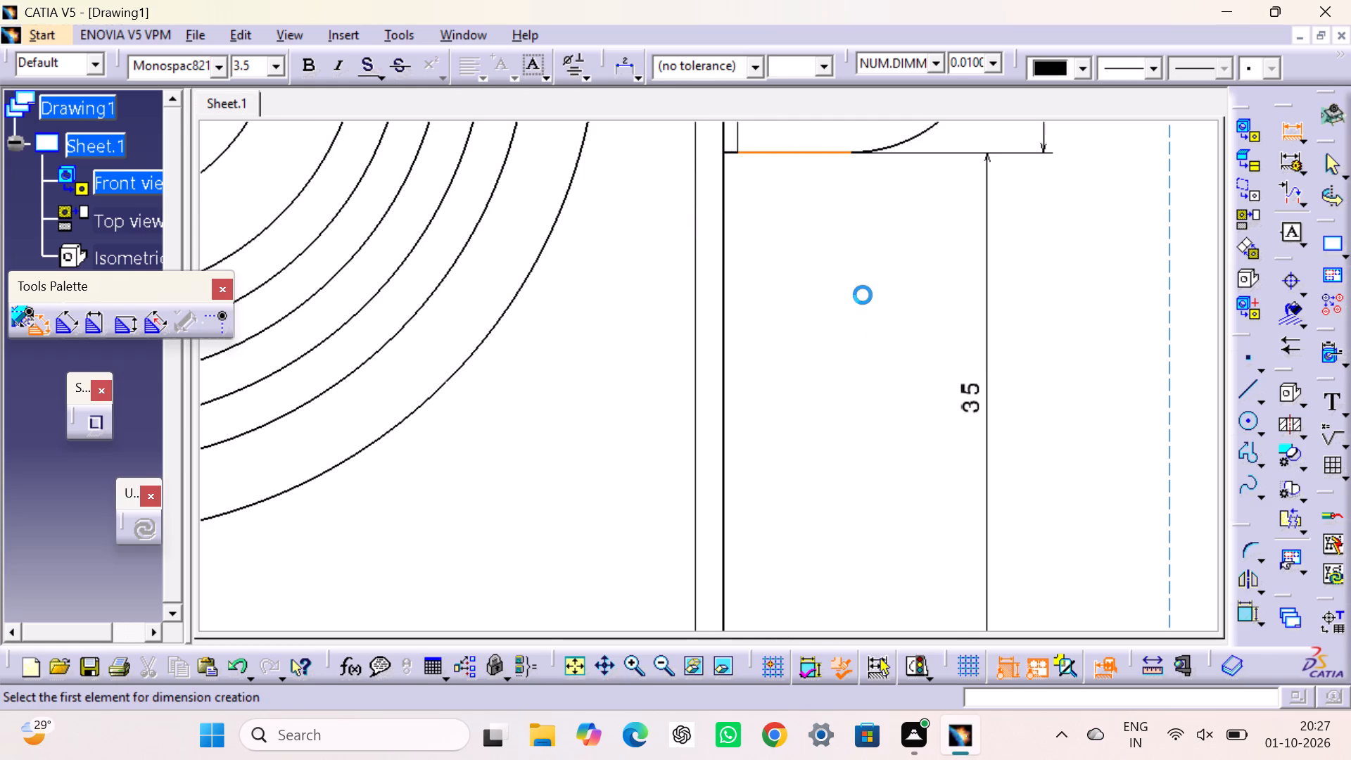
Dimension the vertical distance from the right tab's upper edge to the small flange end at the upper right corner in the top view.
middle_drag(863, 295, 863, 647)
middle_drag(854, 336, 838, 717)
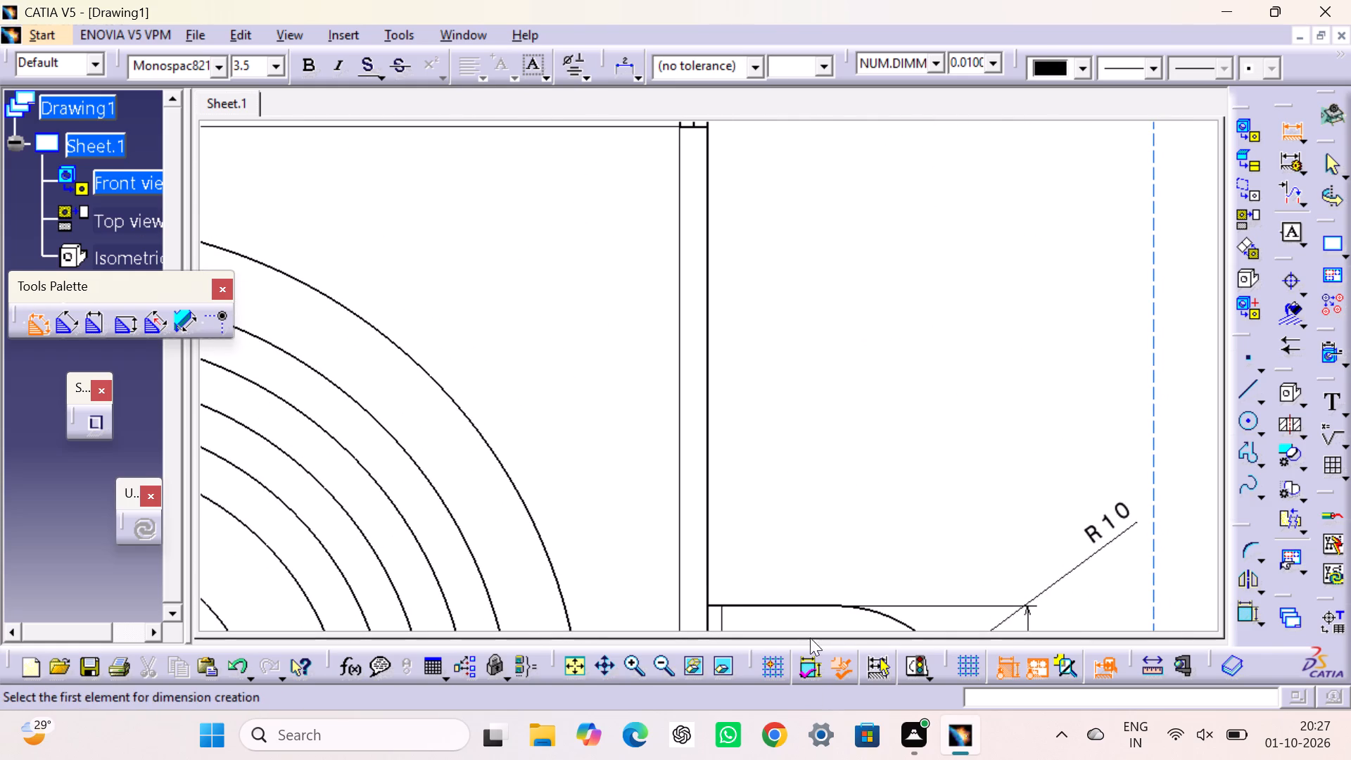
drag(779, 604, 773, 579)
middle_drag(756, 293, 787, 586)
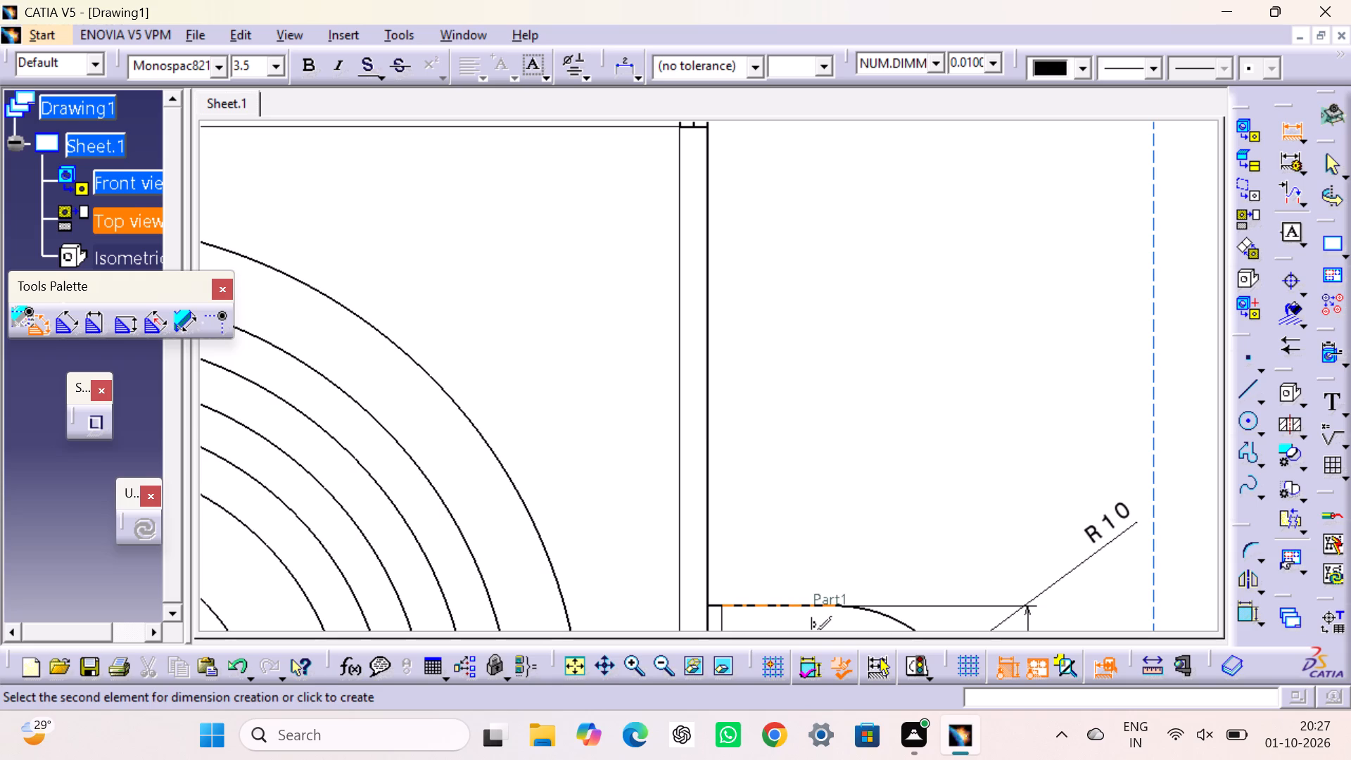
middle_drag(787, 586, 781, 626)
middle_drag(779, 409, 785, 474)
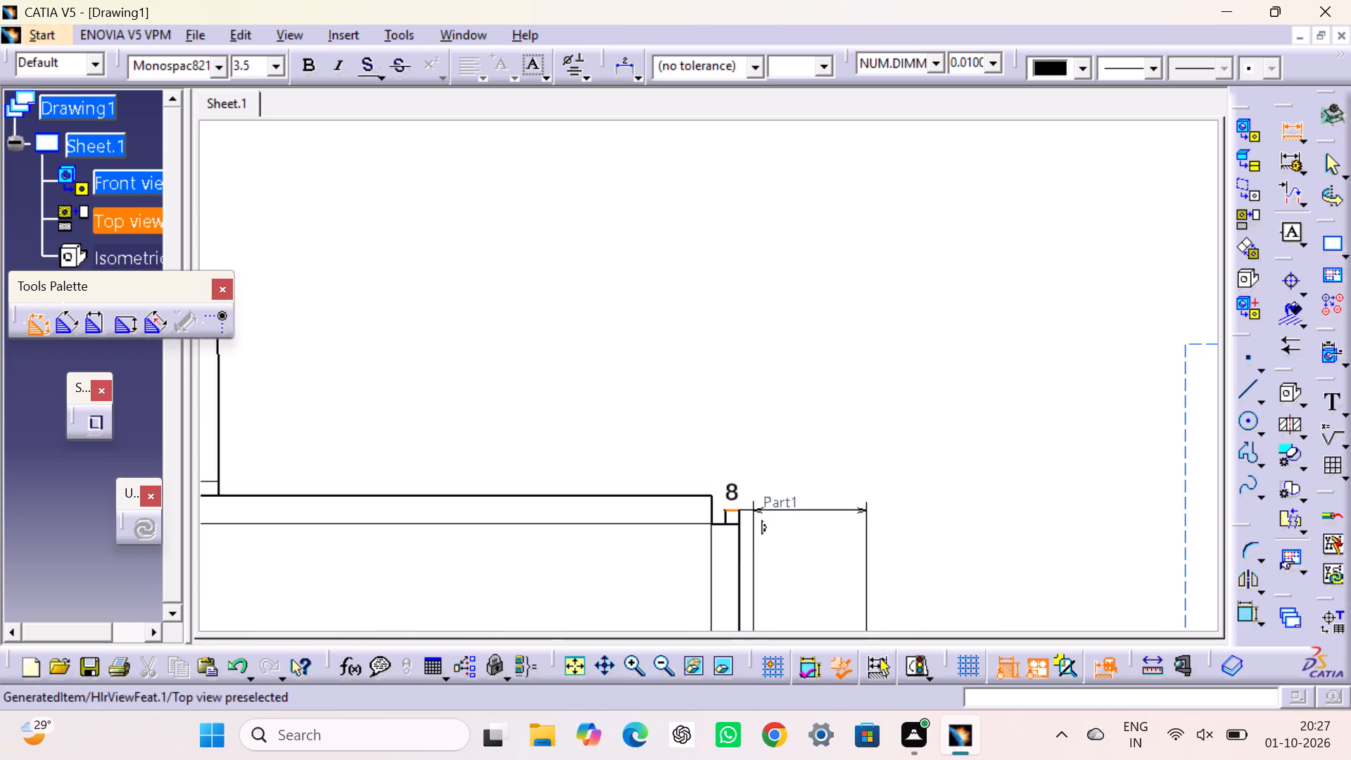
click(731, 510)
middle_drag(883, 527, 787, 315)
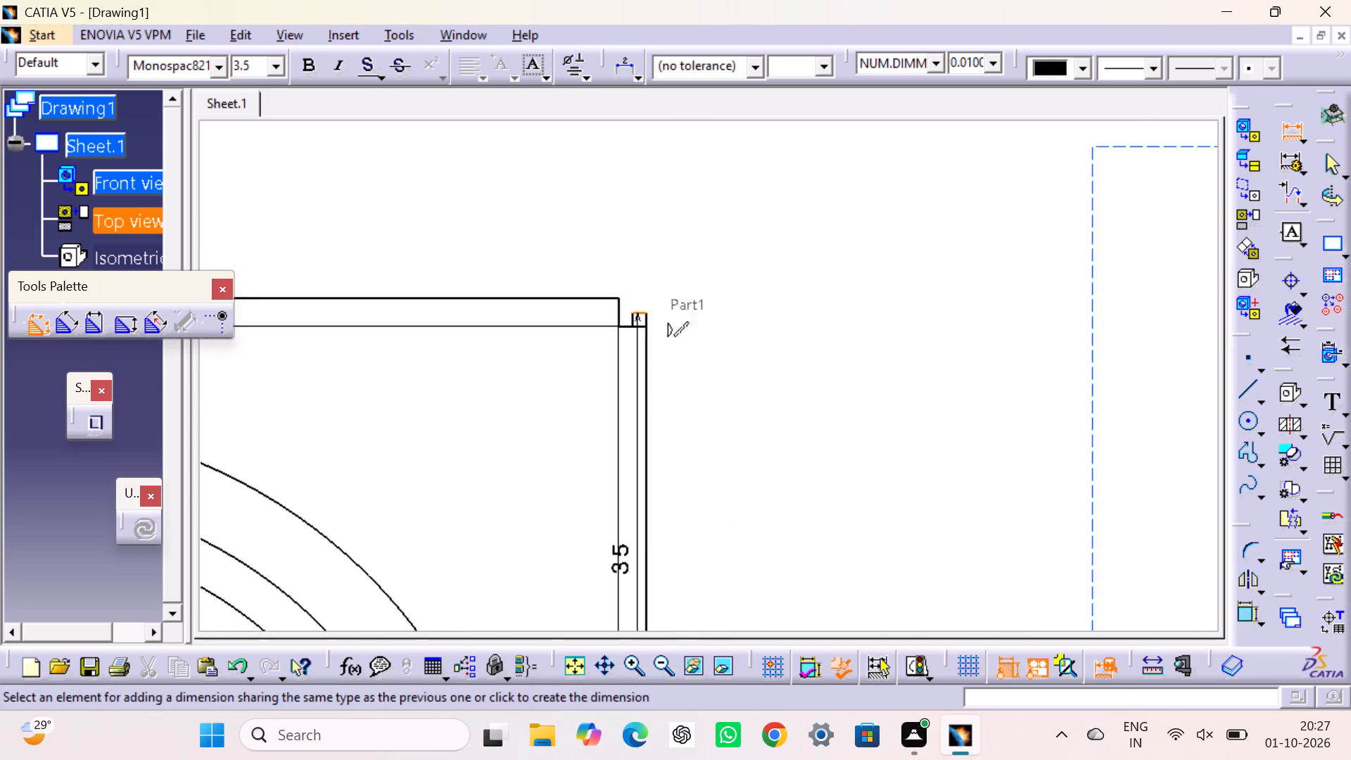
middle_drag(787, 315, 729, 162)
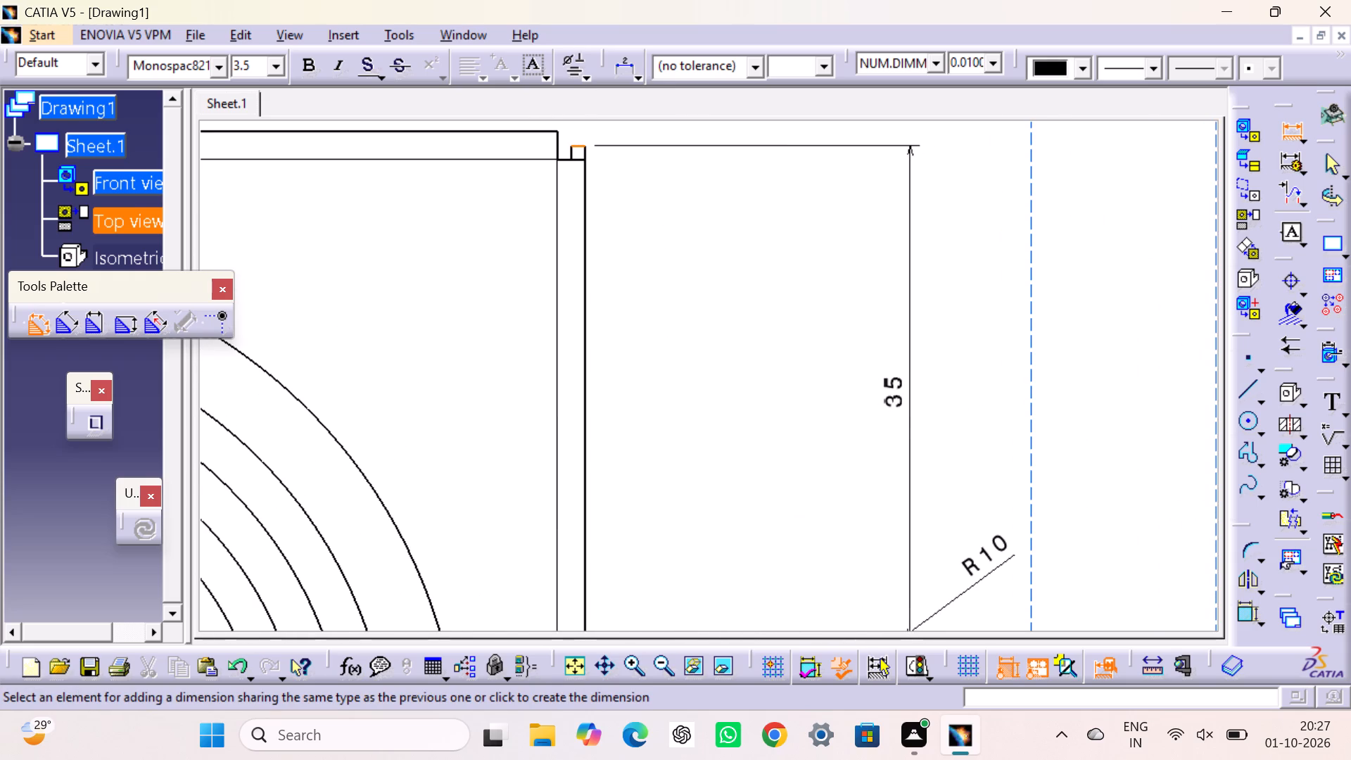
click(910, 415)
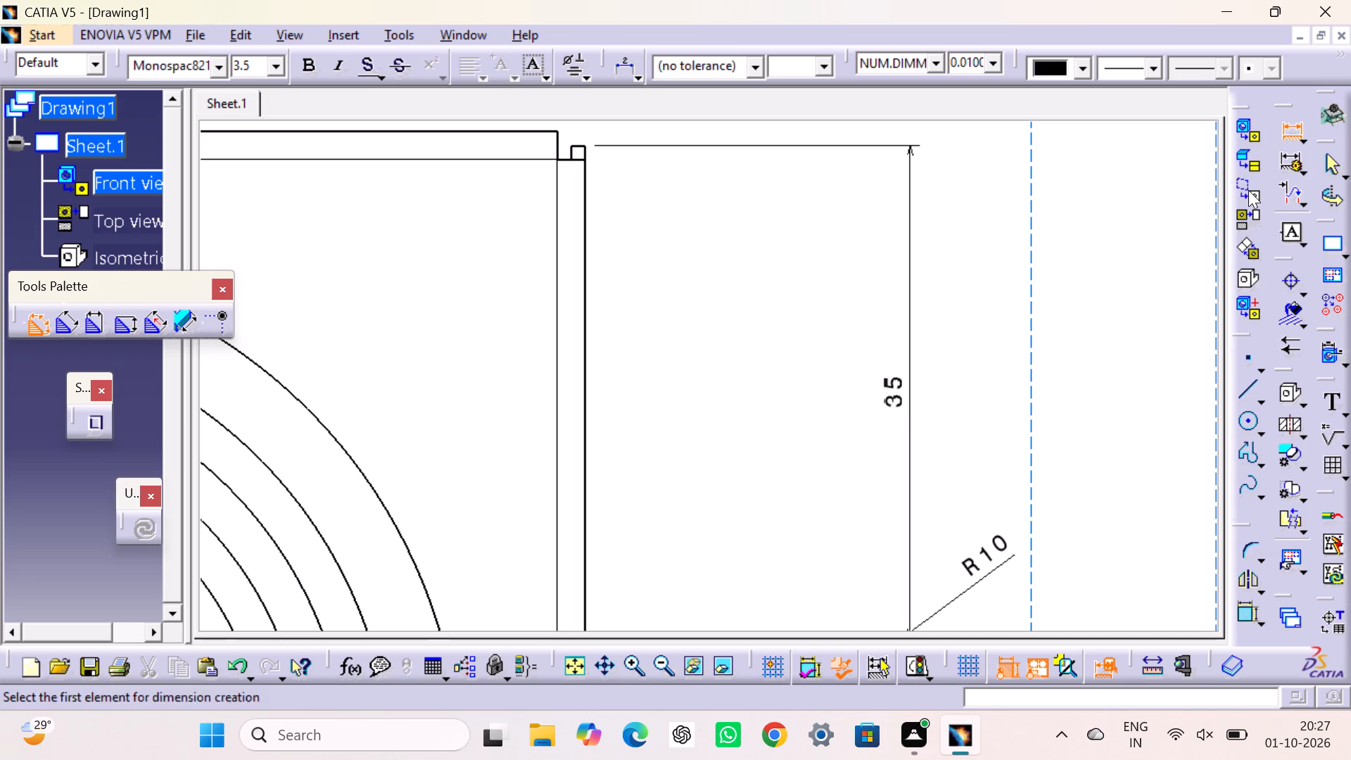
Dimension the outermost vent arc in the top view as a diameter, placing the value outside the cover's lower right corner.
click(575, 658)
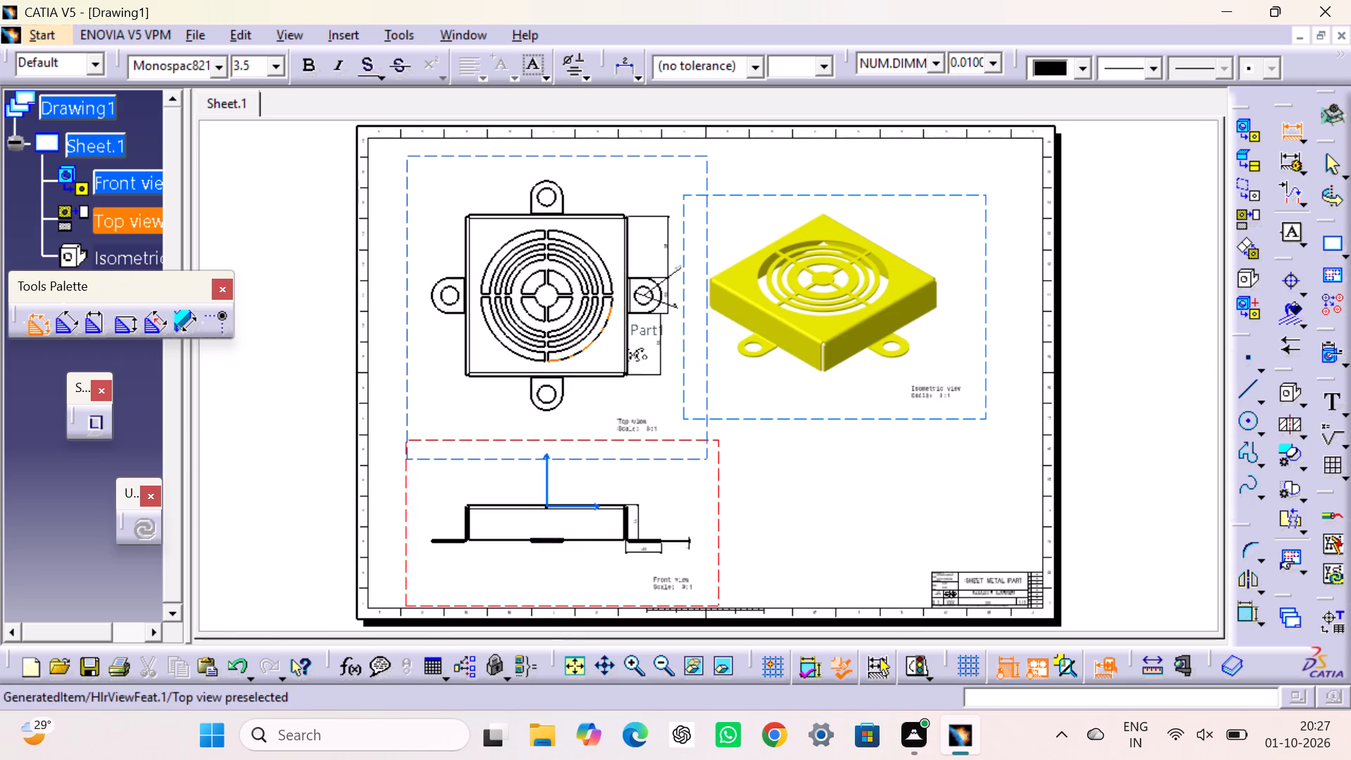
click(597, 342)
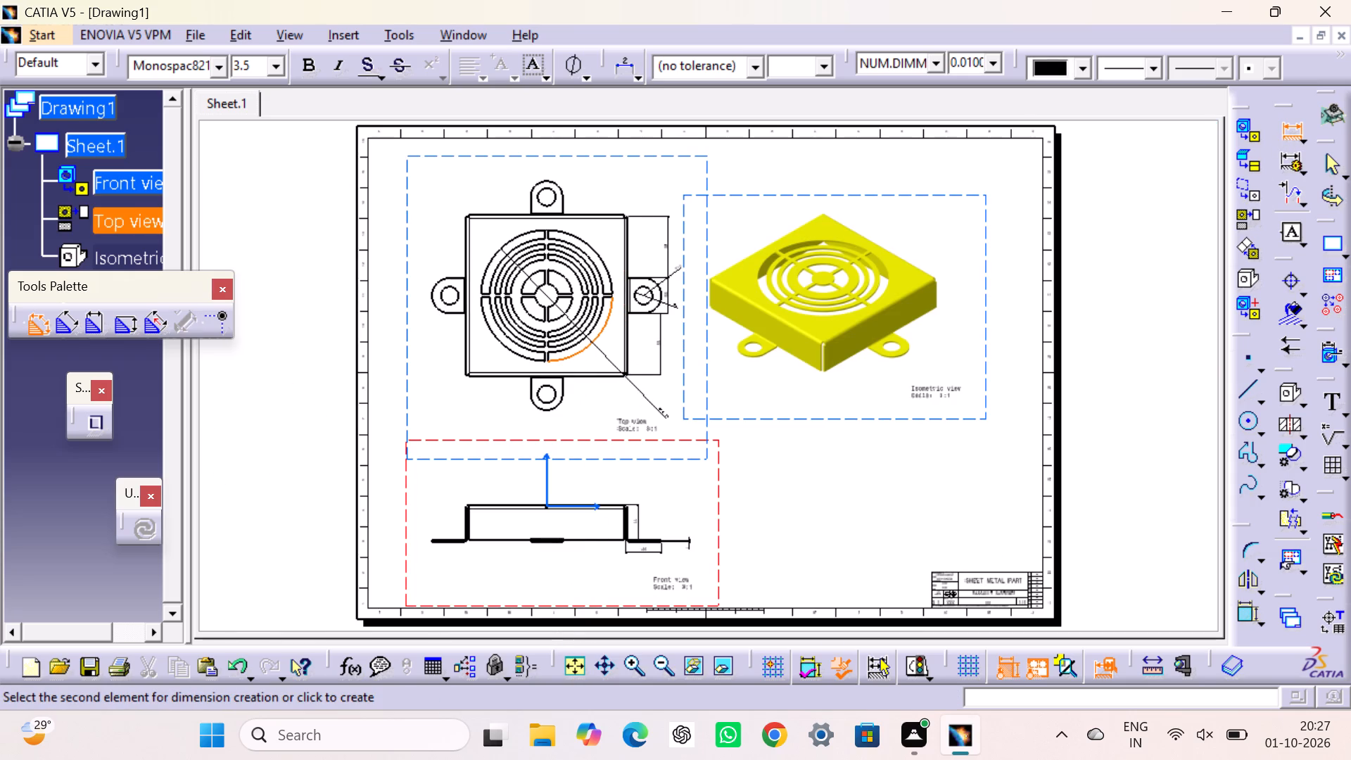
click(662, 407)
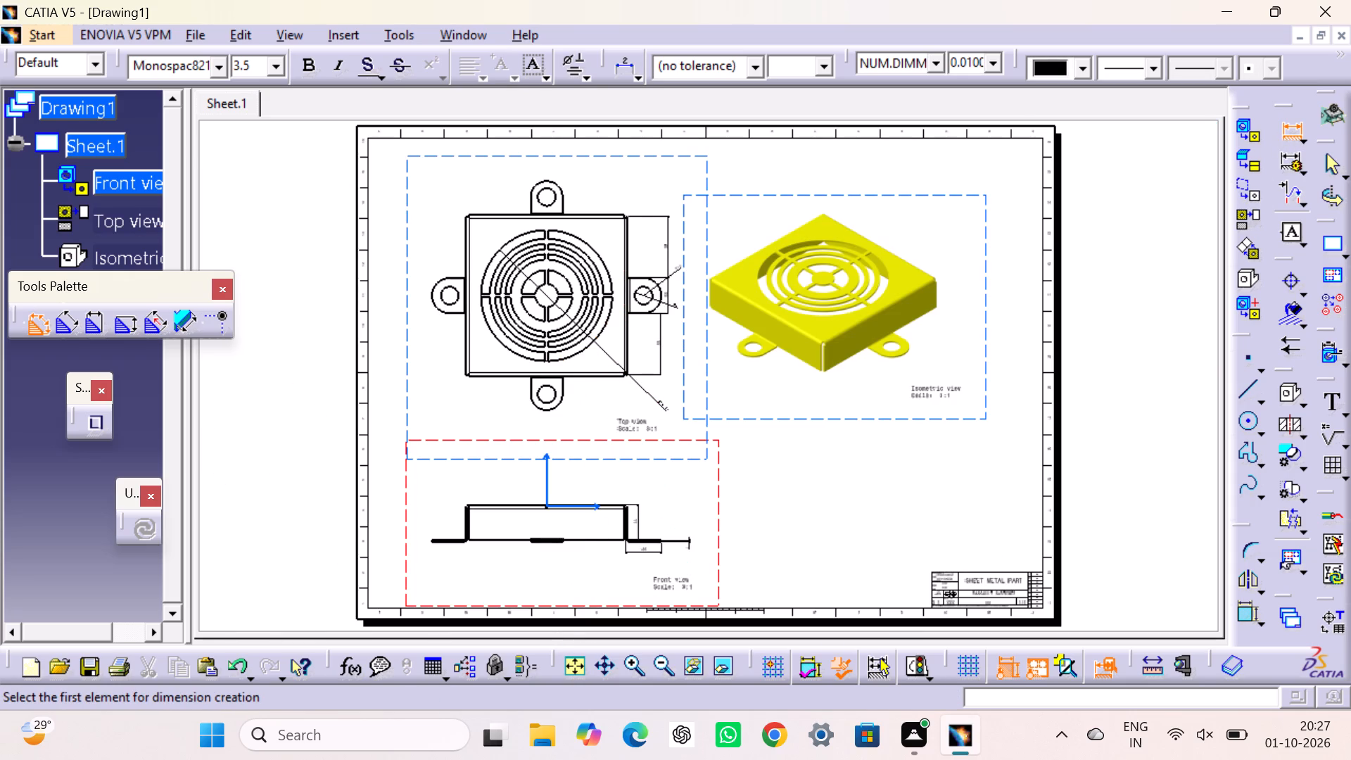
Dimension the inner arc of the outermost vent slot as a diameter, placing the value below the cover's lower edge.
triple_click(633, 664)
double_click(633, 664)
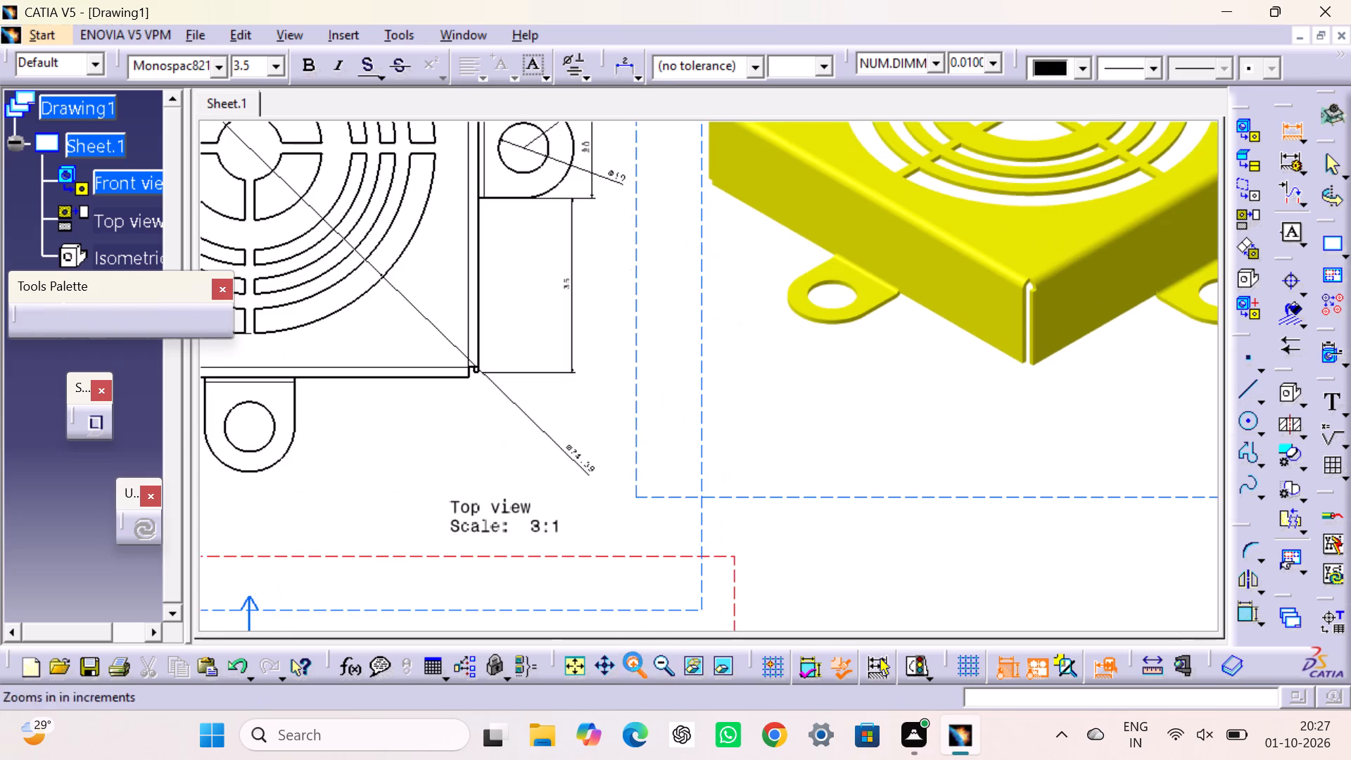
middle_drag(519, 423, 1131, 548)
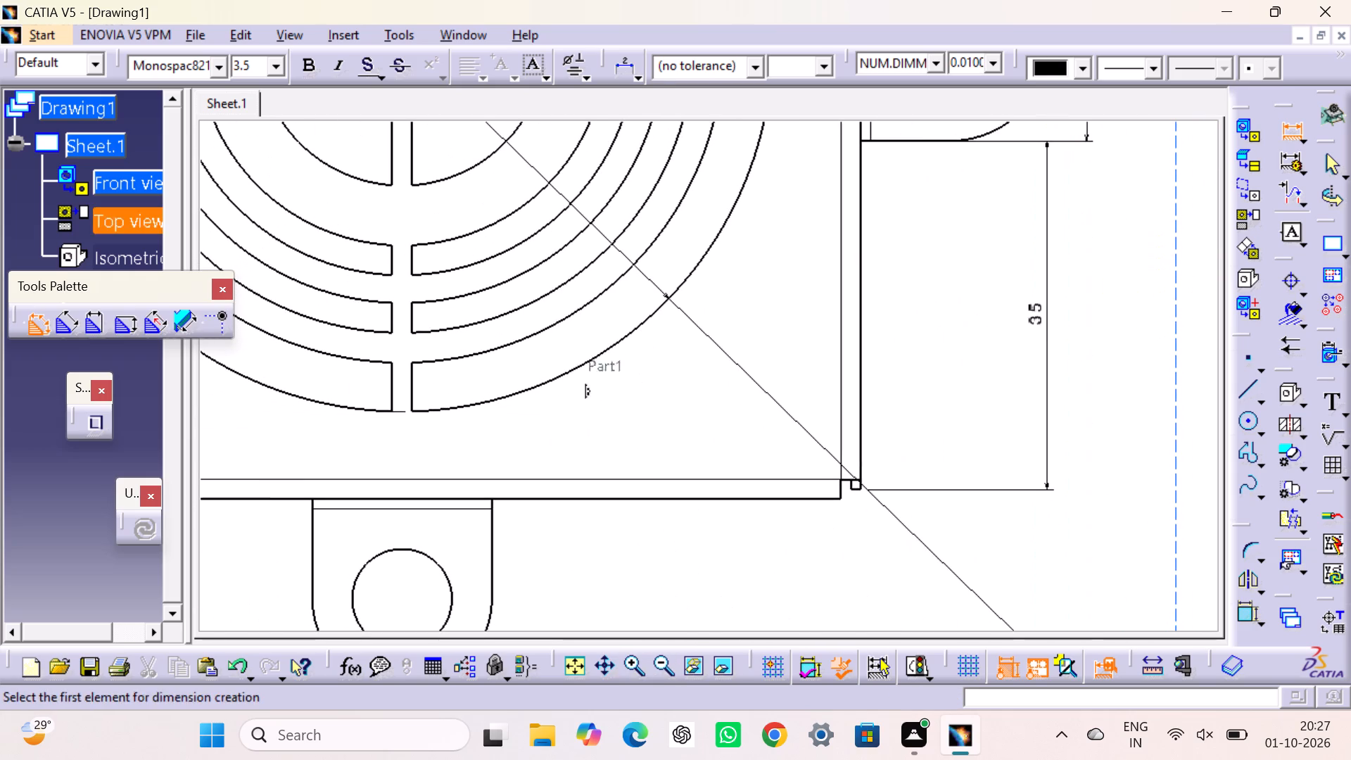
click(538, 334)
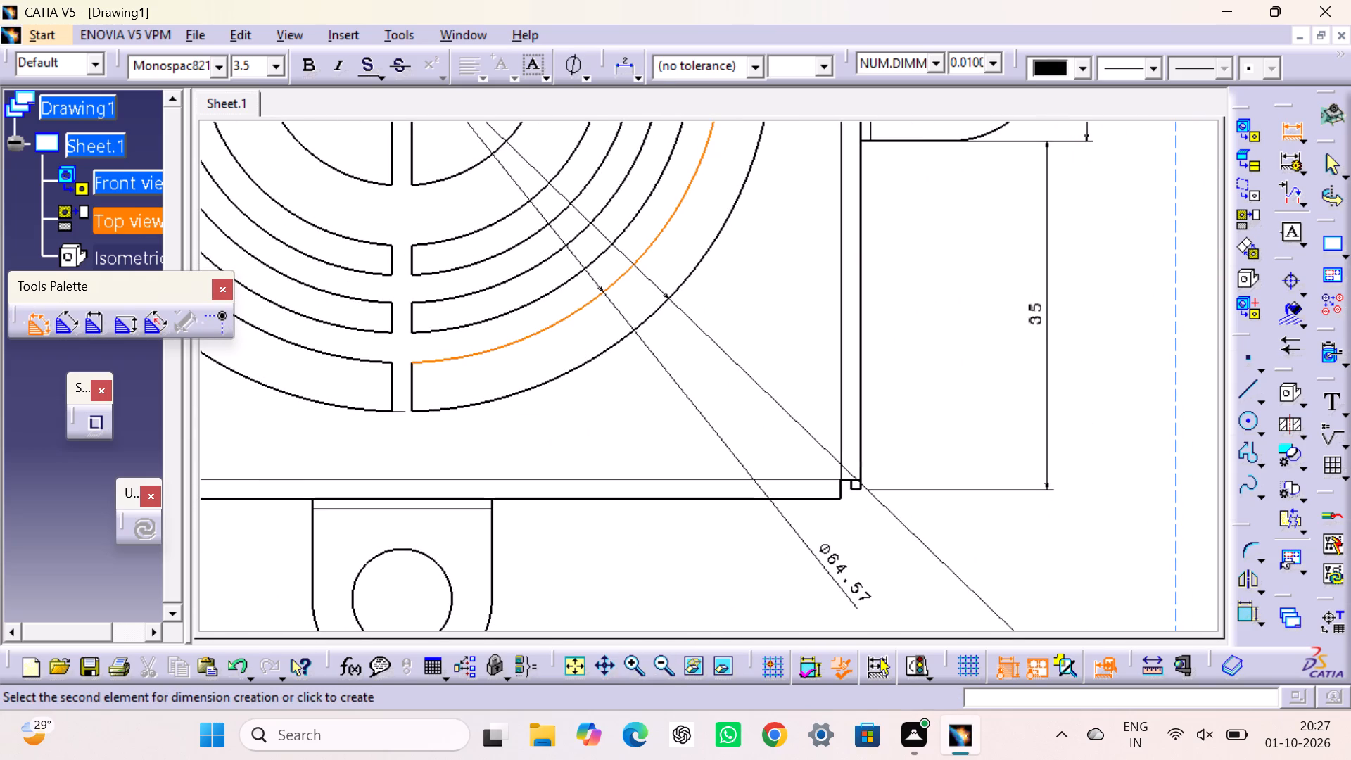
click(840, 585)
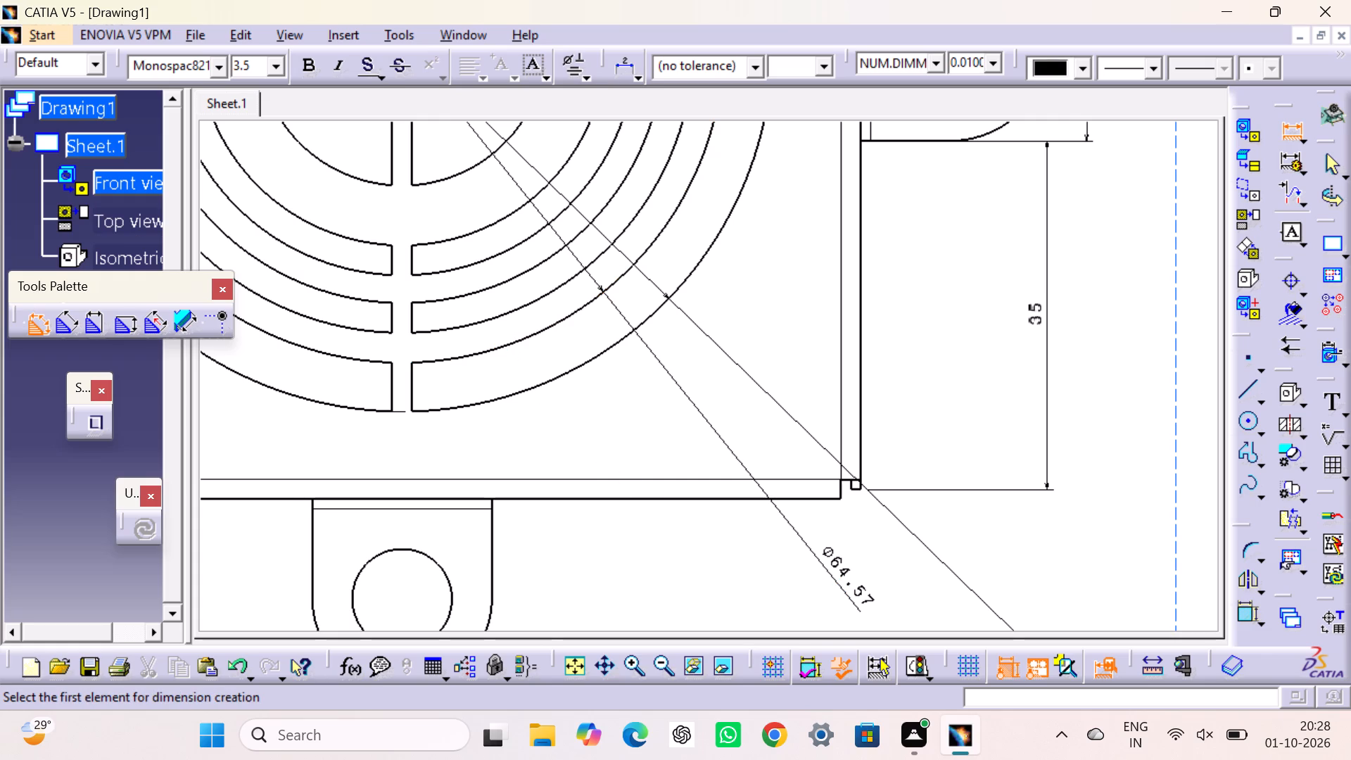
Dimension the radial gap between the outermost vent slot and the adjacent inner slot, placing the value below the cover's lower edge.
click(497, 317)
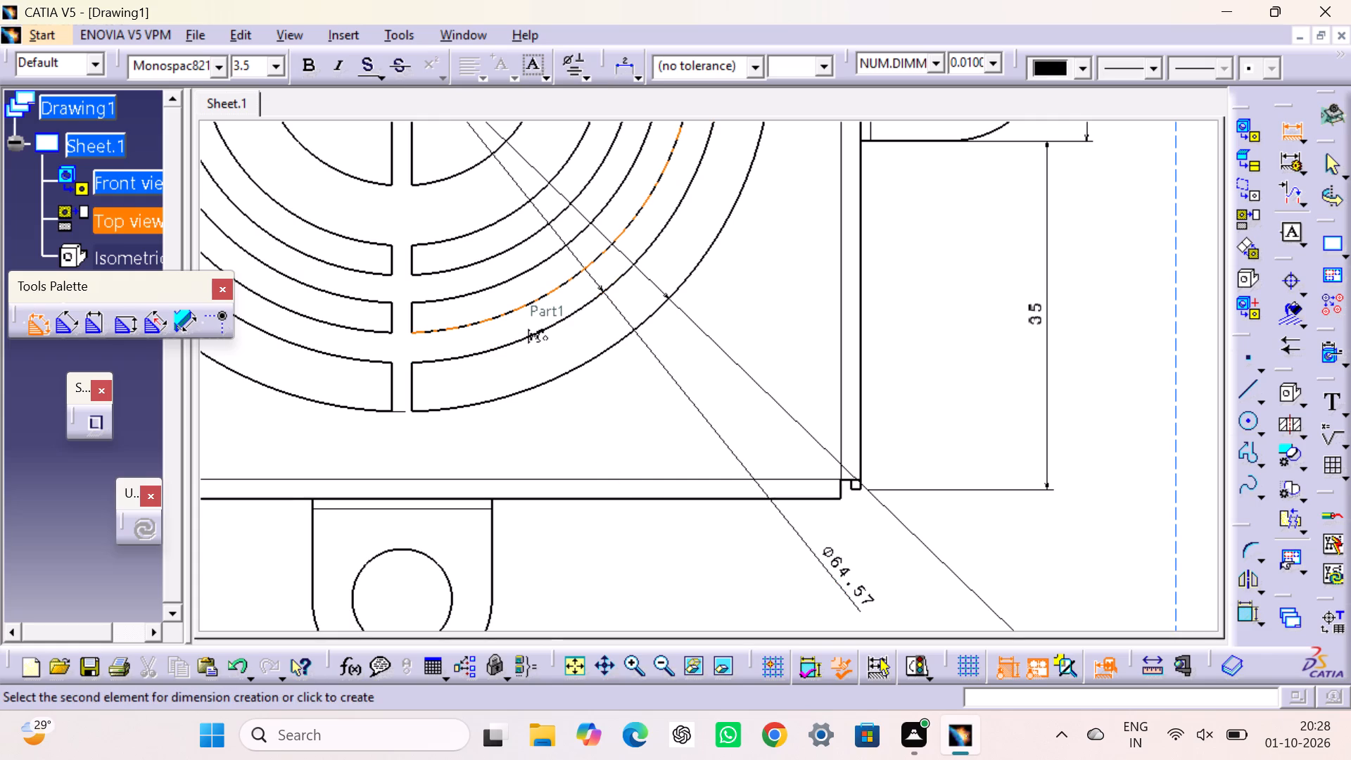
click(485, 352)
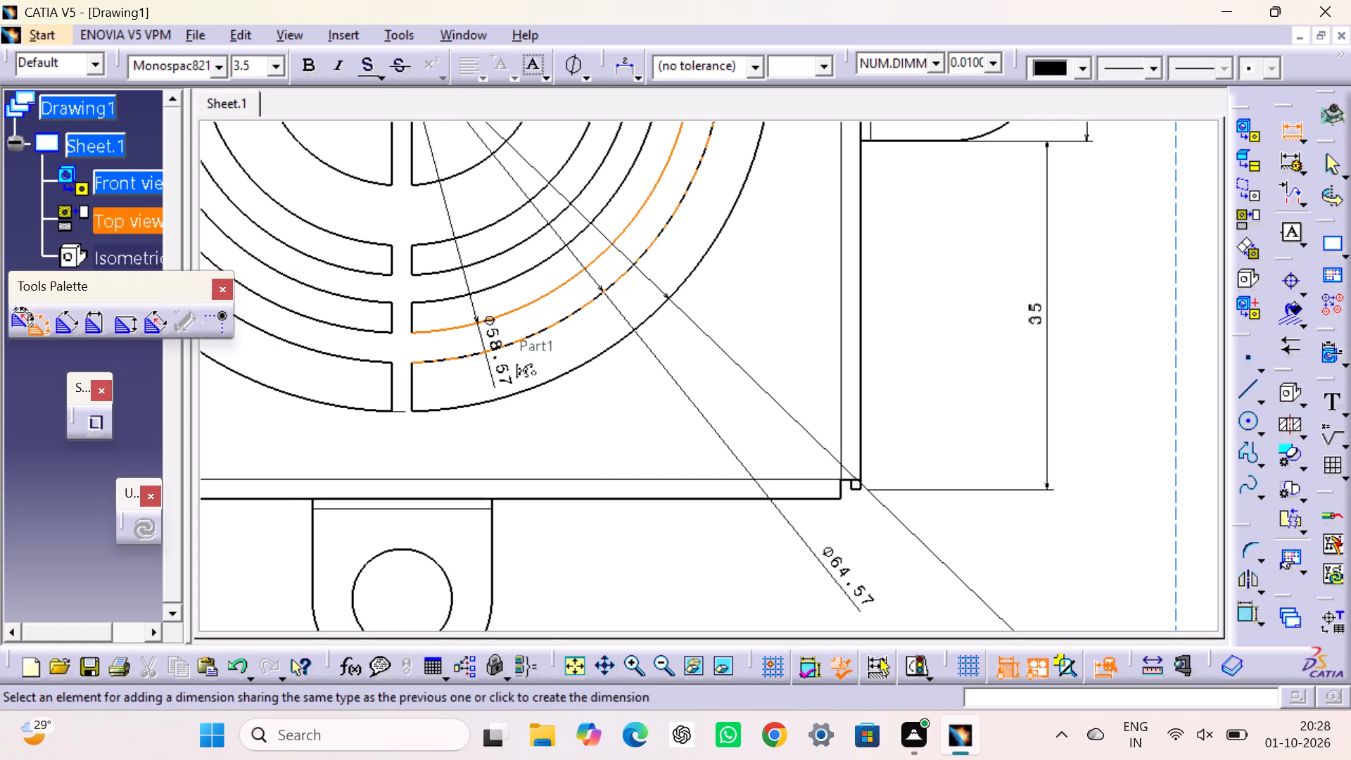
click(662, 570)
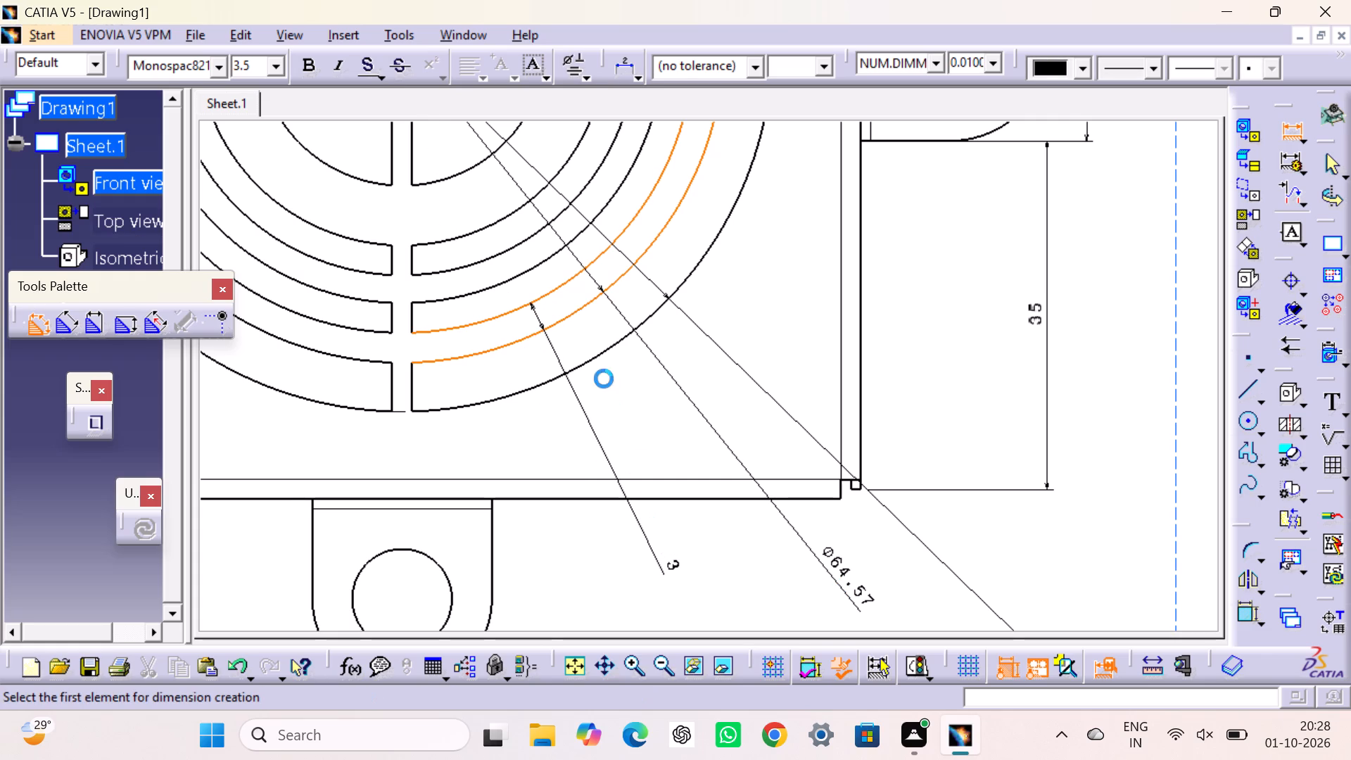
Dimension the width of the vertical rib between the lower vent slots, placing the value below the bottom mounting tab.
scroll(459, 240, down, 1)
middle_drag(459, 240, 539, 516)
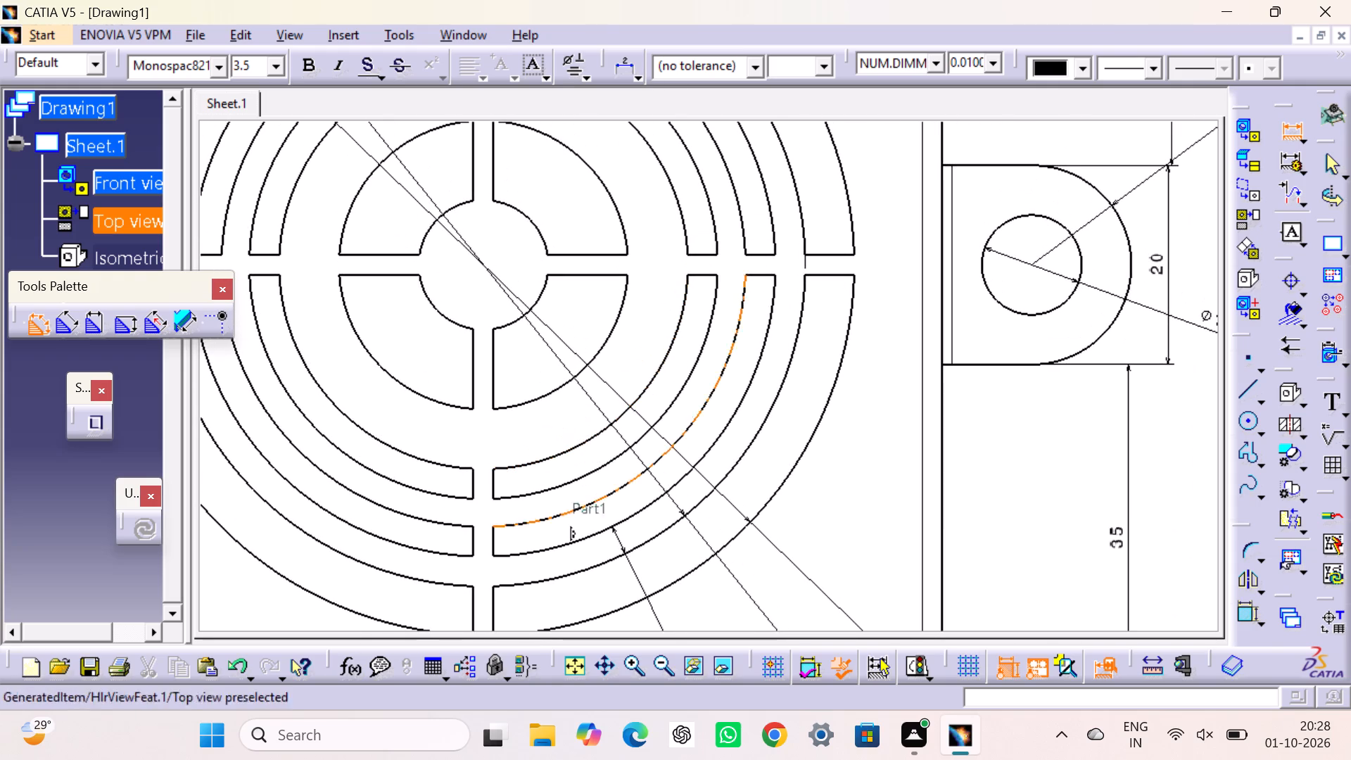
click(473, 353)
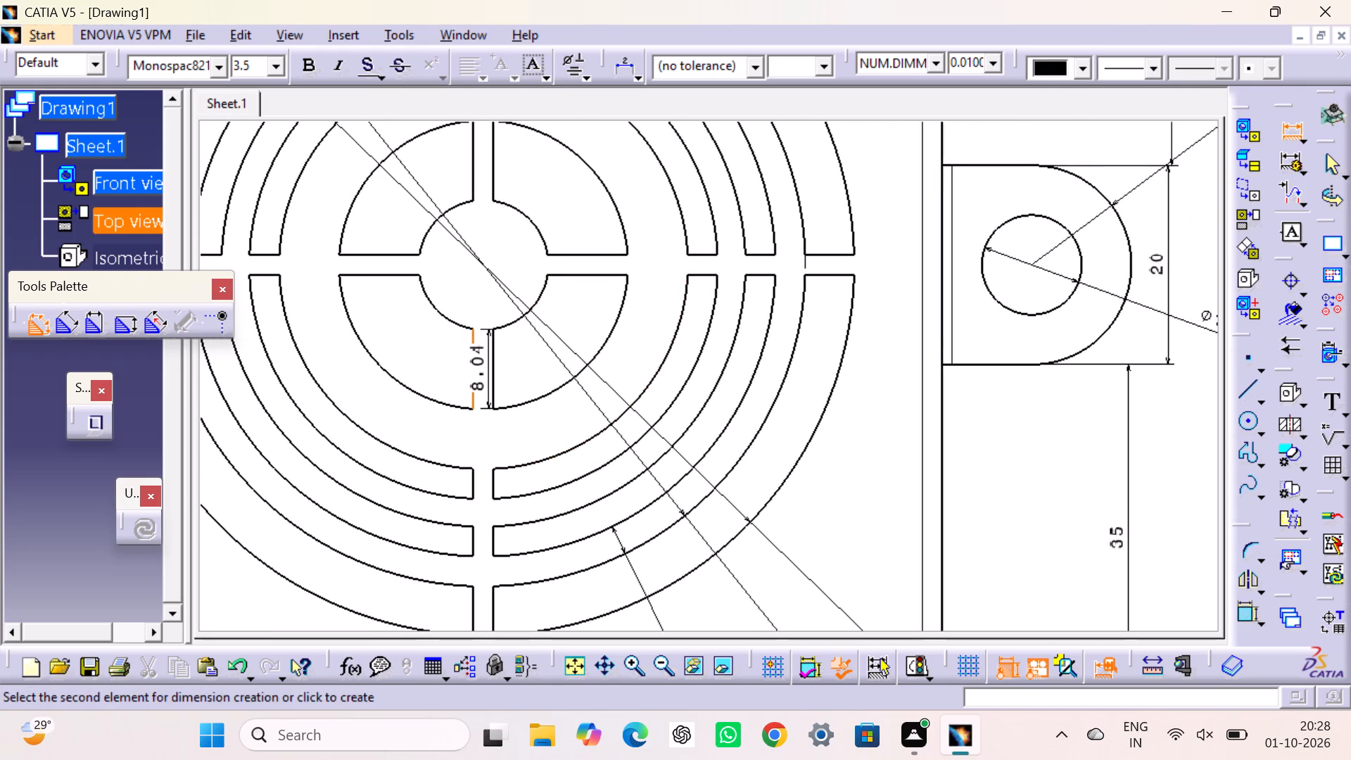
click(493, 367)
middle_drag(482, 414, 481, 252)
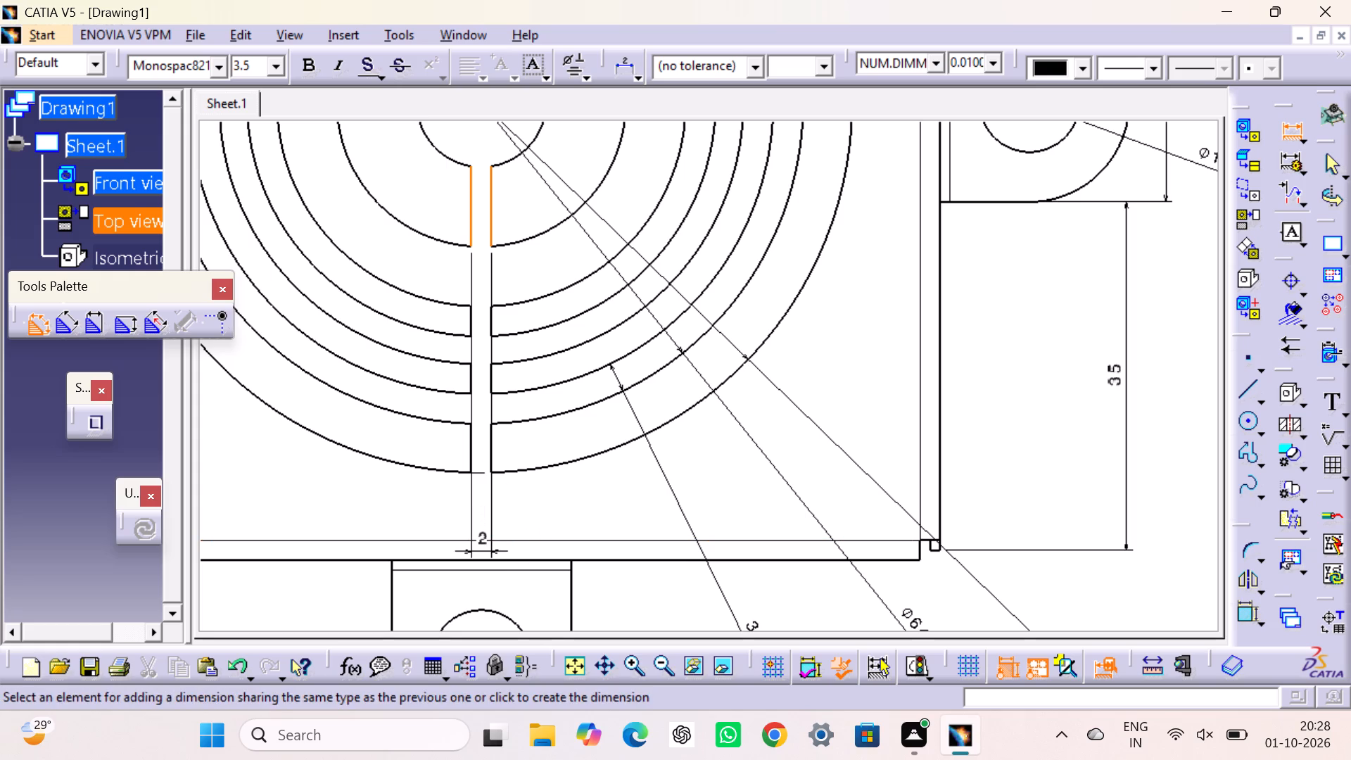
middle_drag(471, 552, 469, 286)
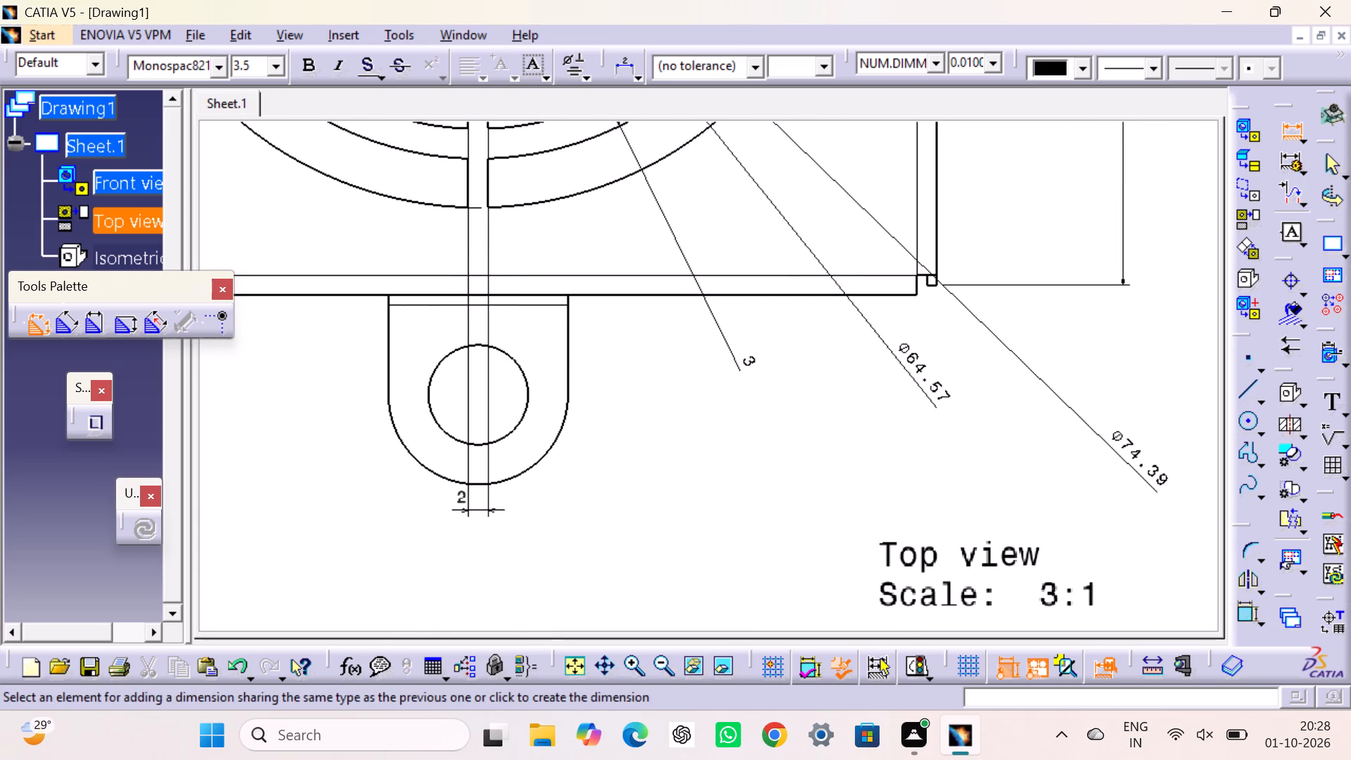
click(460, 528)
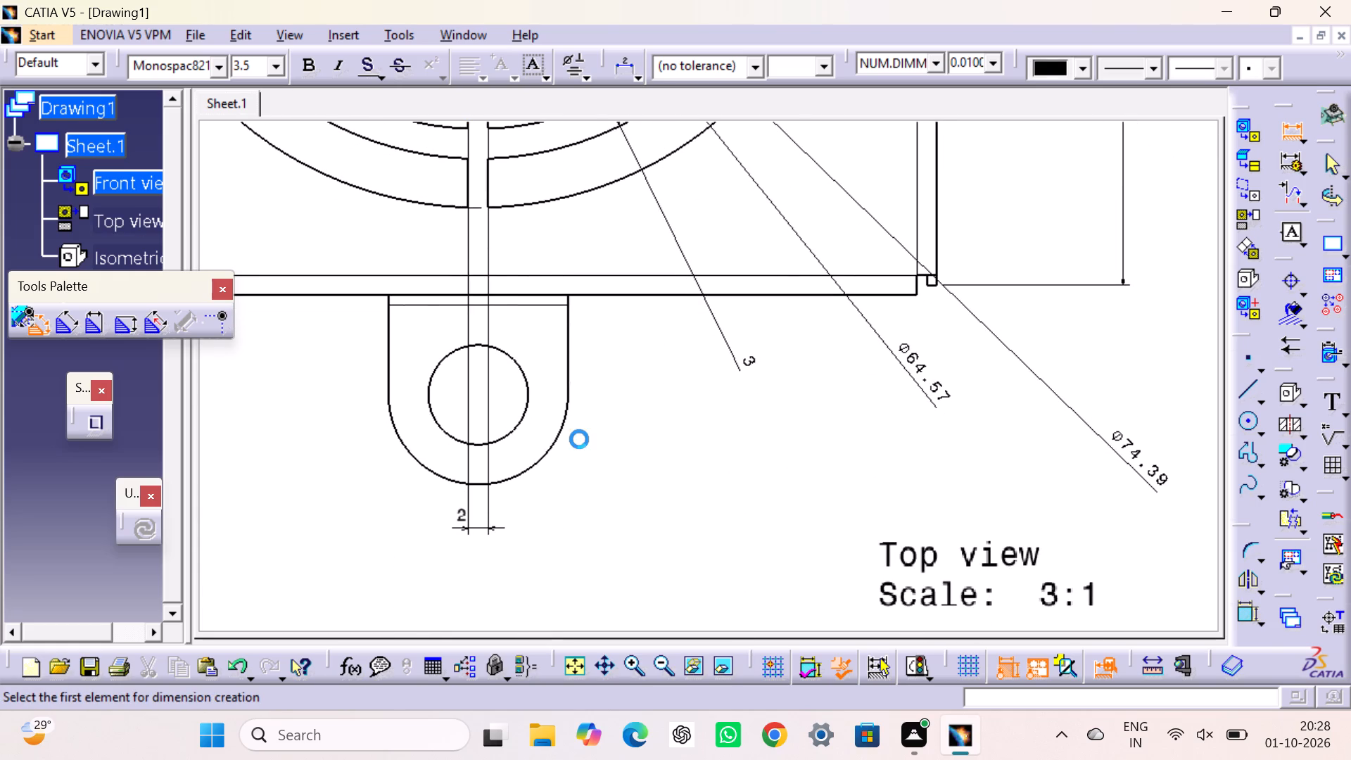
Dimension the inner and outer arcs of the central vent opening as diameters in the top view, placing the values outside the cover's right edge.
middle_drag(637, 338, 653, 643)
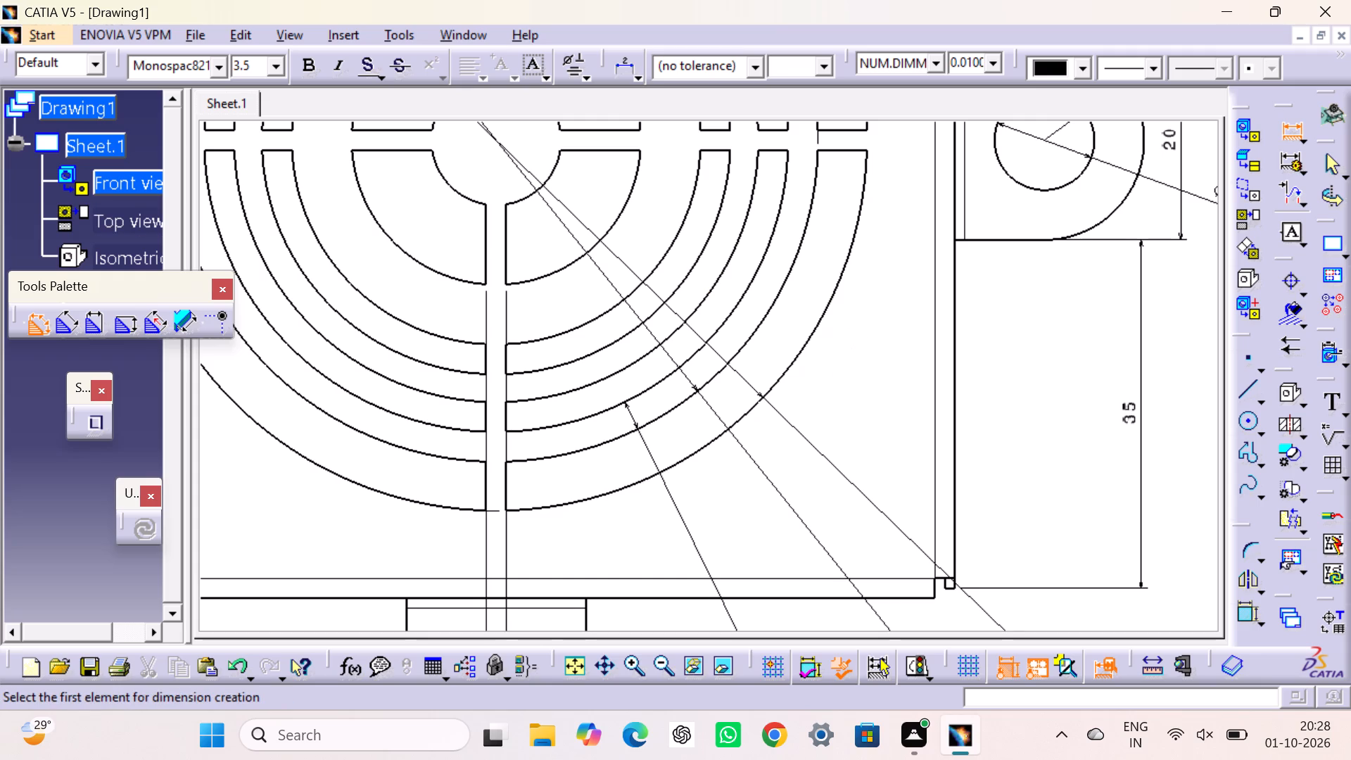
click(521, 201)
middle_drag(1003, 520, 891, 384)
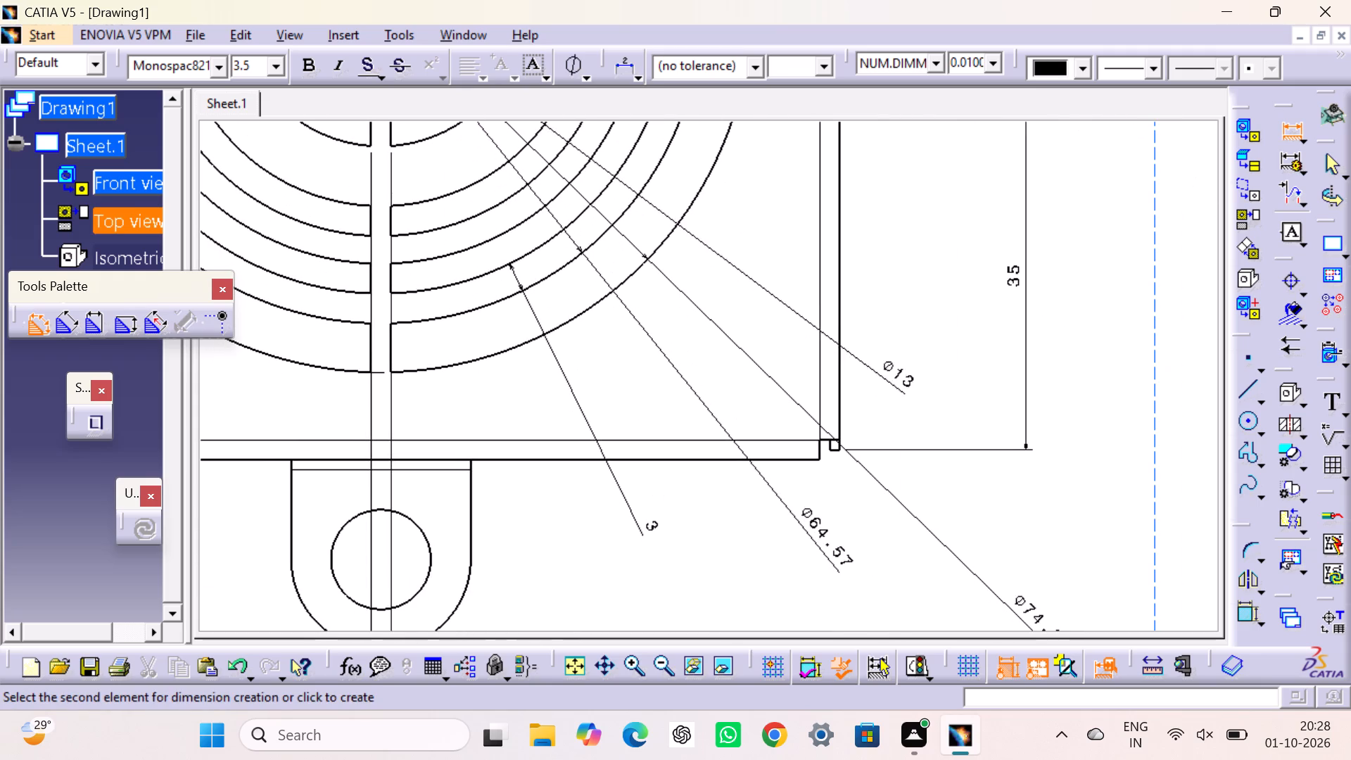
click(998, 514)
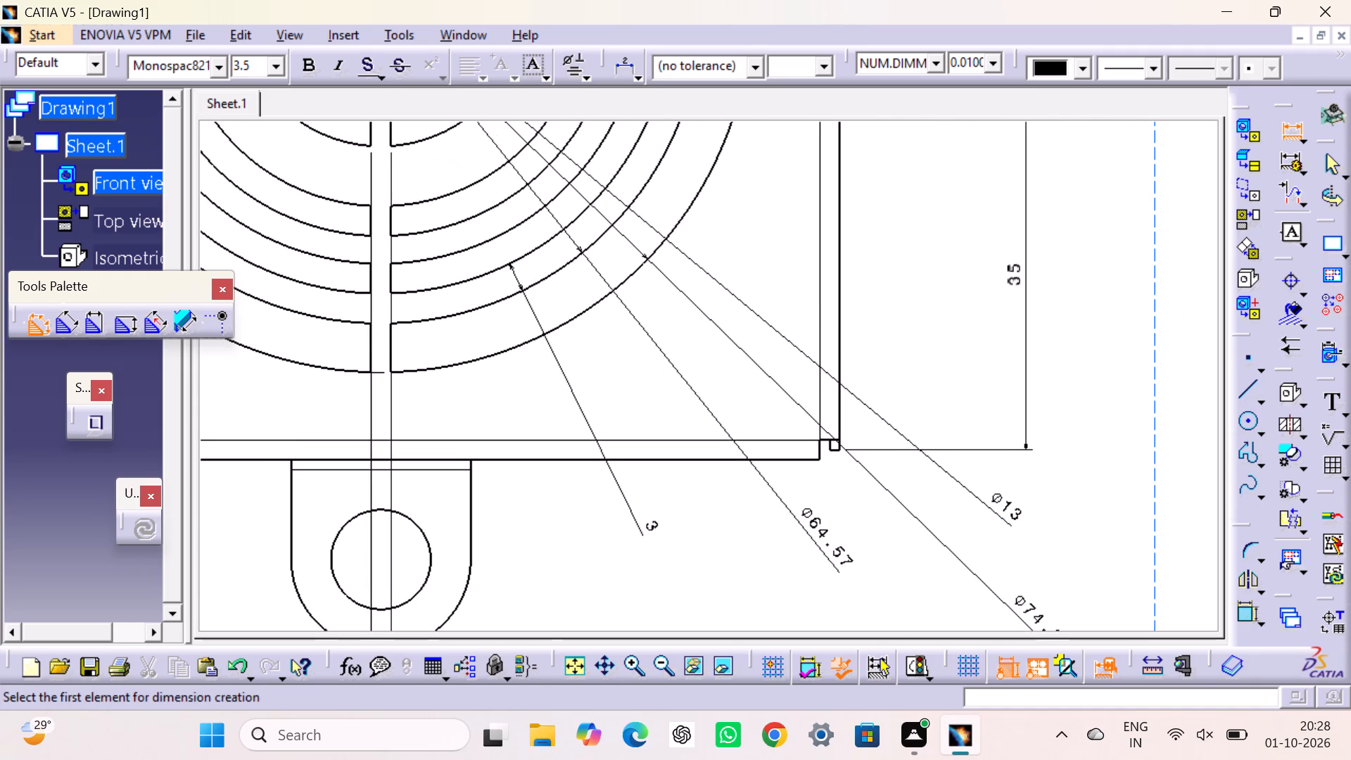
click(431, 136)
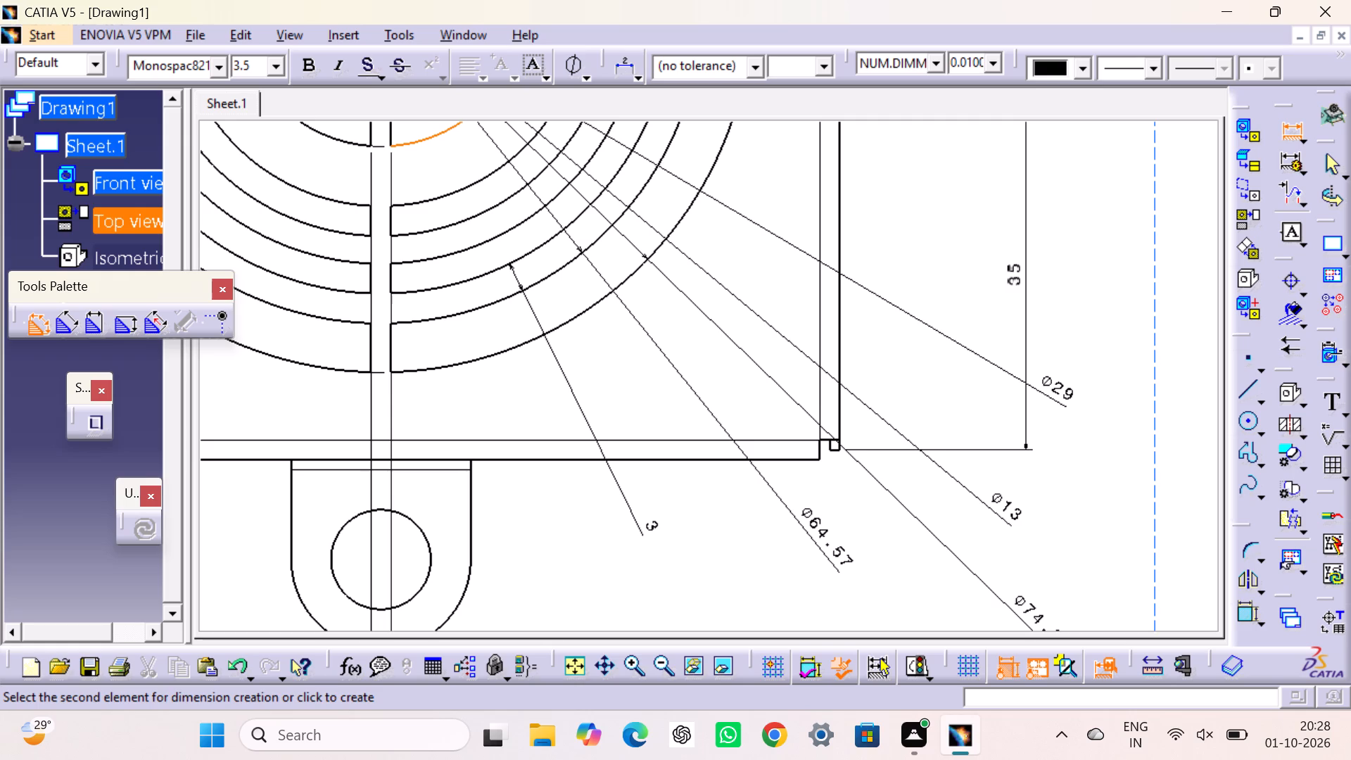
click(1052, 401)
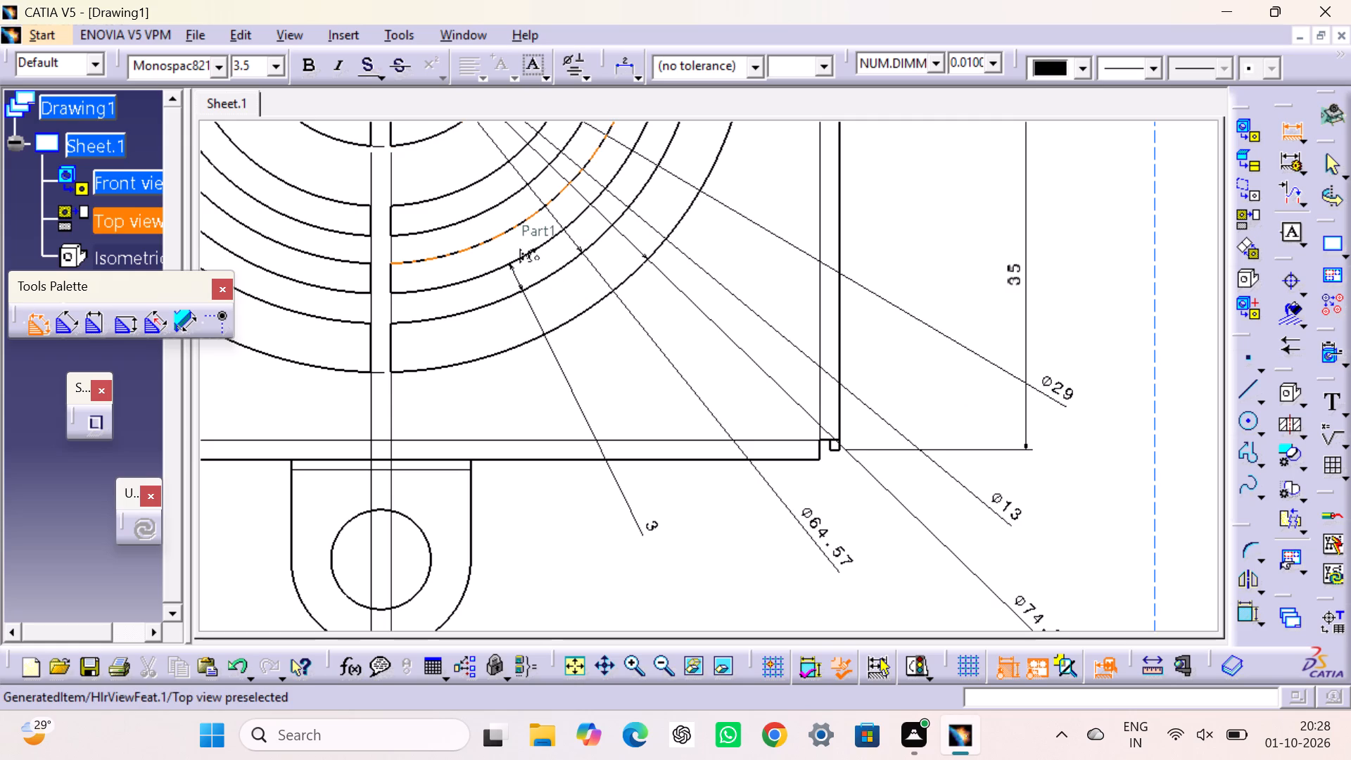
Dimension the inner and outer arcs of the vent slot next to the outermost one as diameters, placing the values below the cover's lower edge.
click(488, 239)
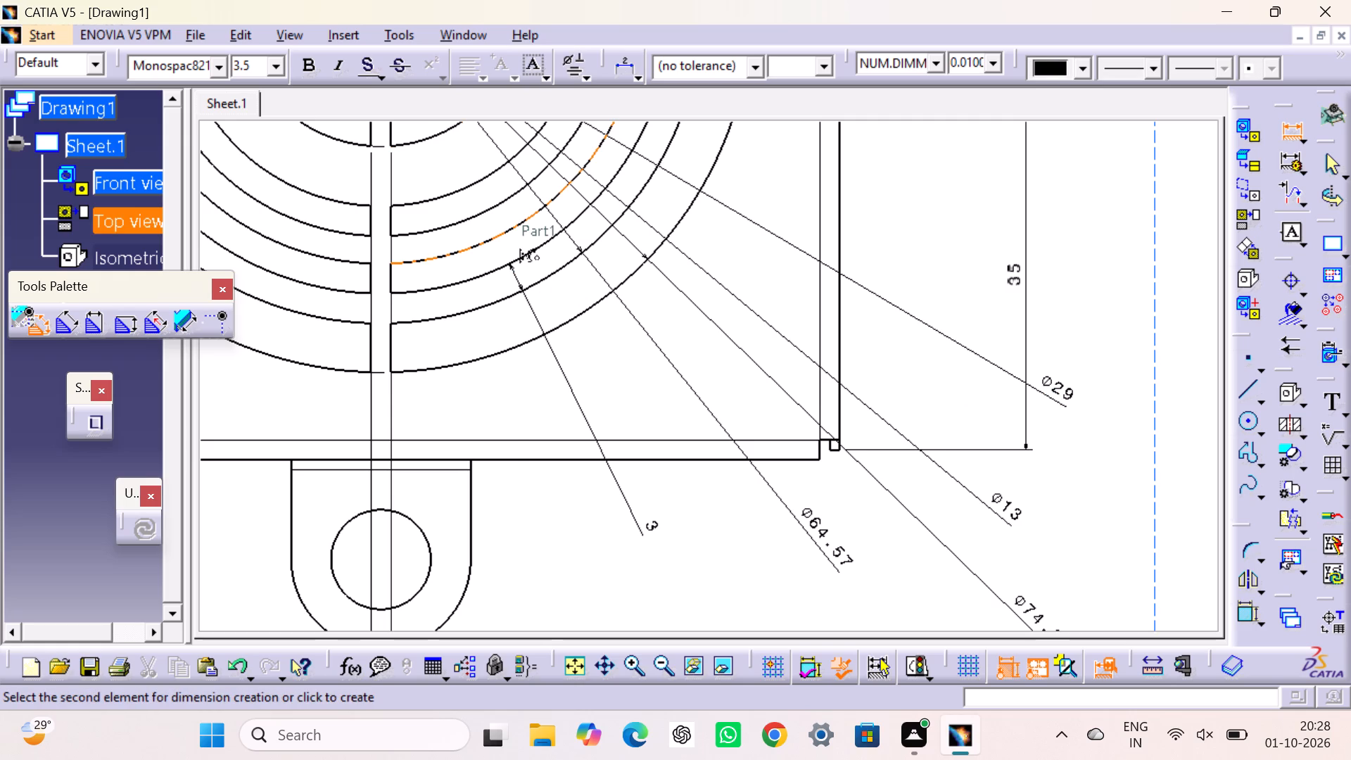
click(556, 552)
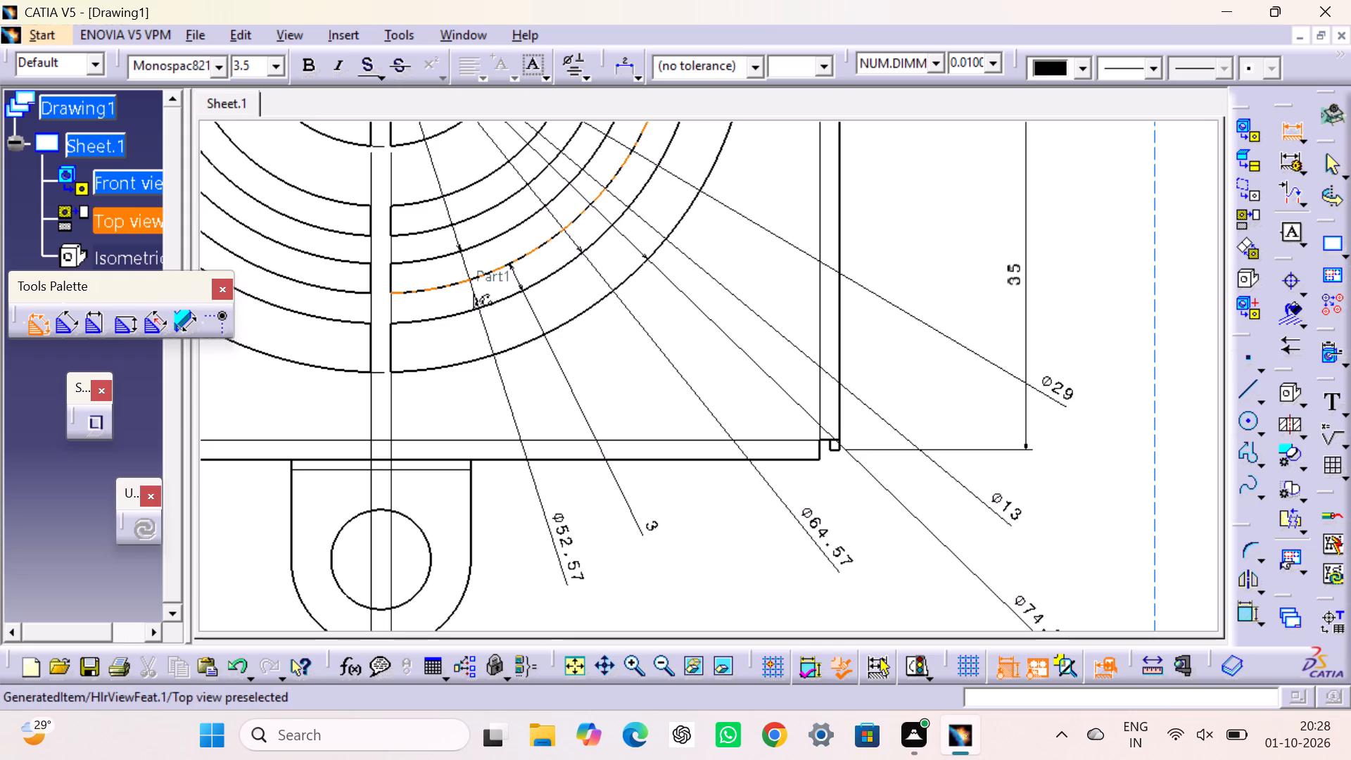
click(443, 285)
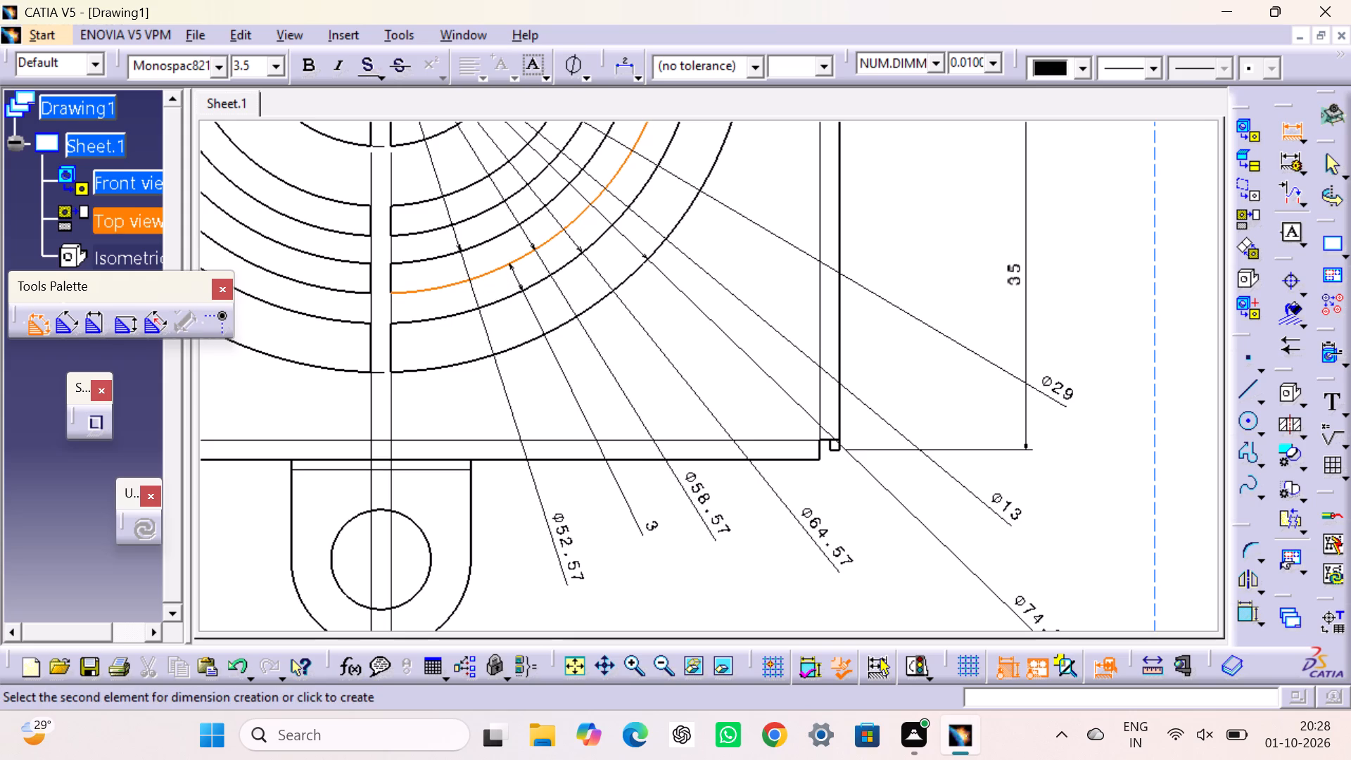
click(697, 510)
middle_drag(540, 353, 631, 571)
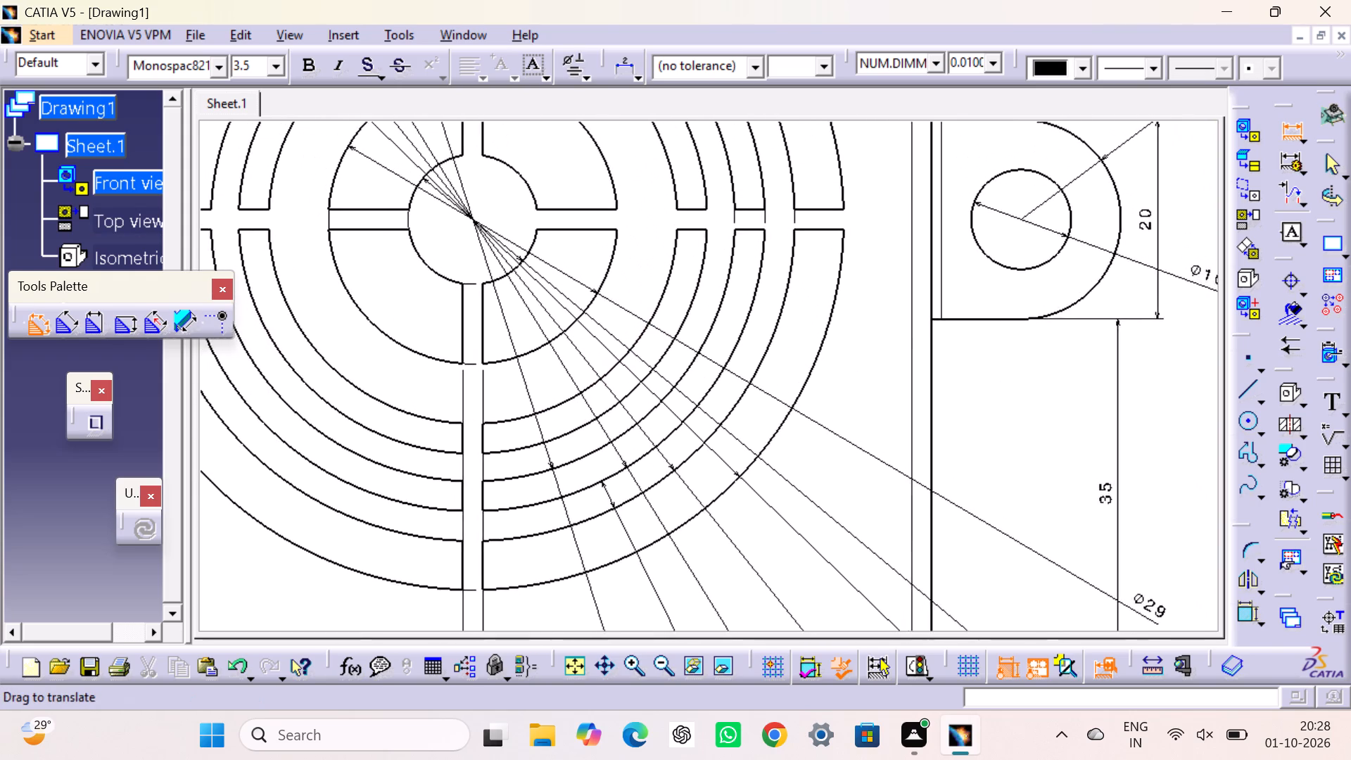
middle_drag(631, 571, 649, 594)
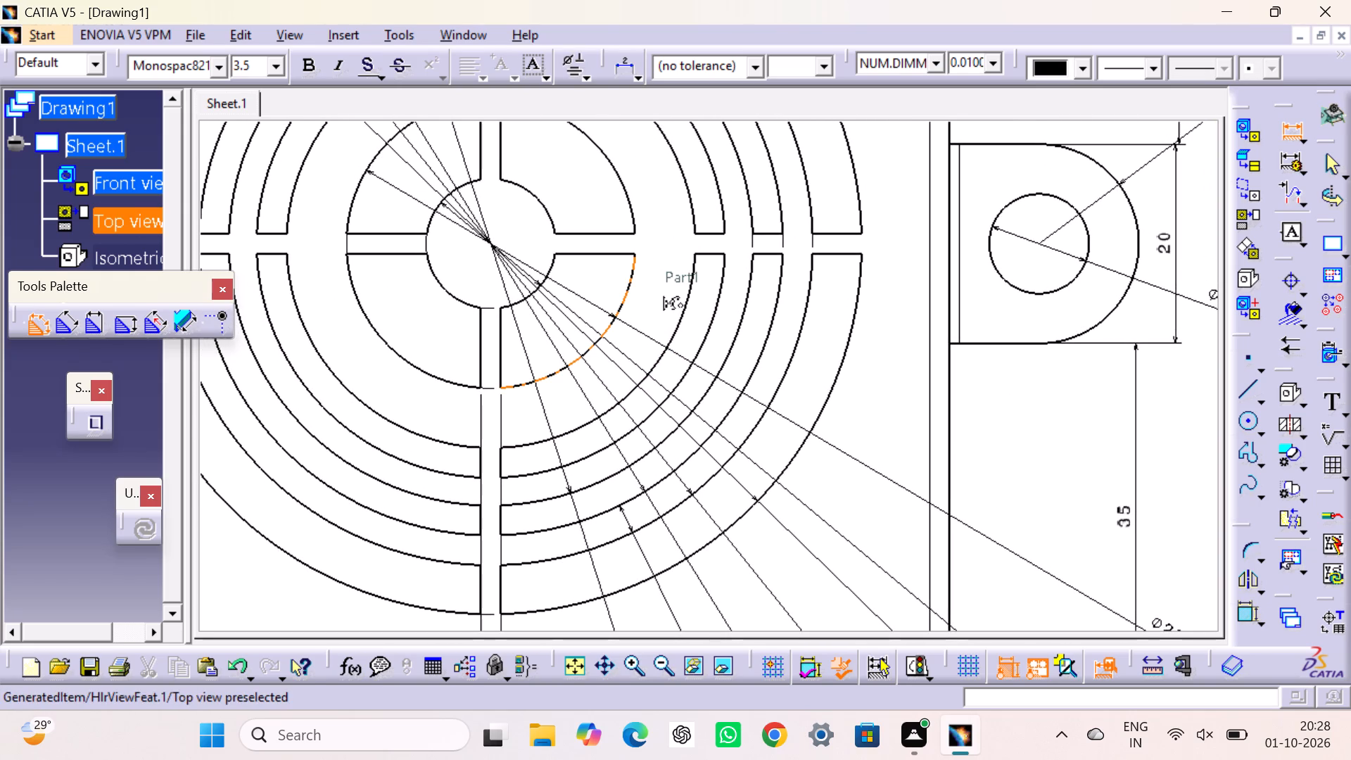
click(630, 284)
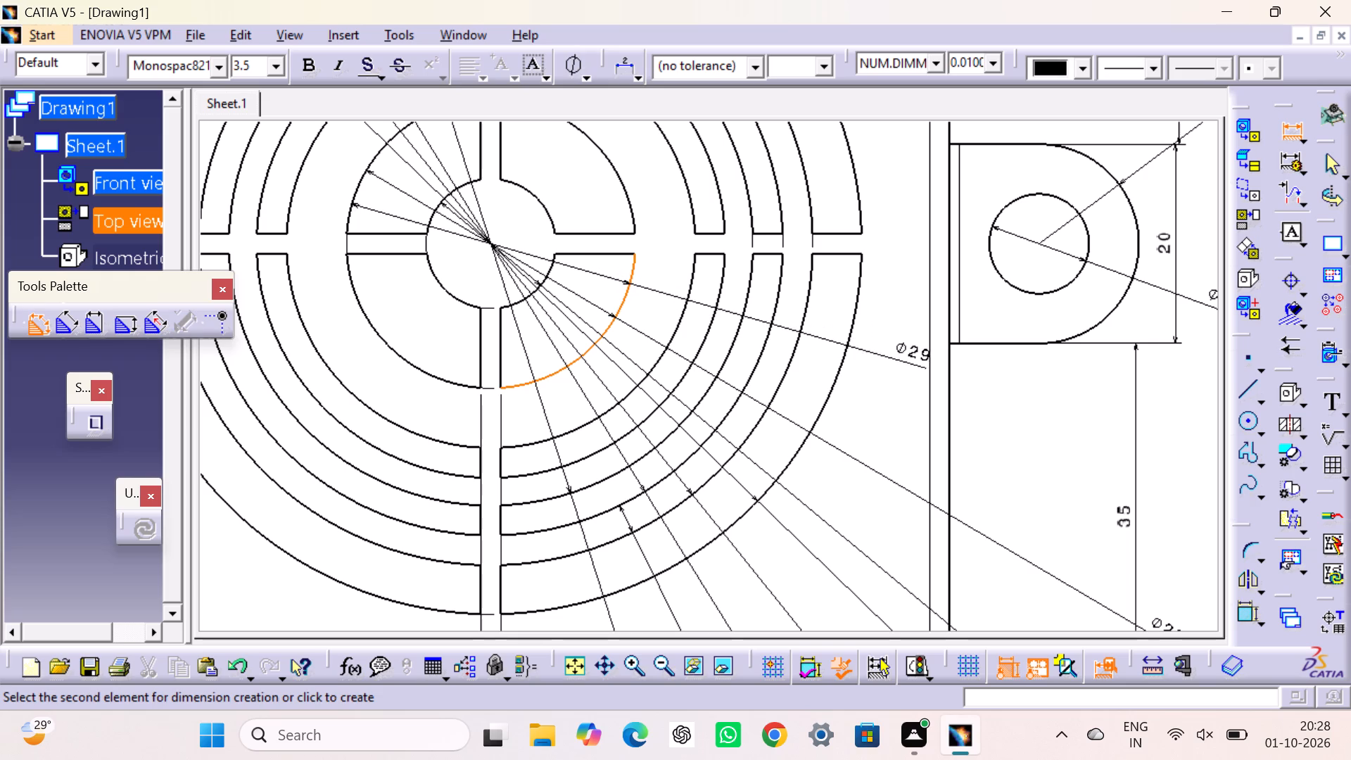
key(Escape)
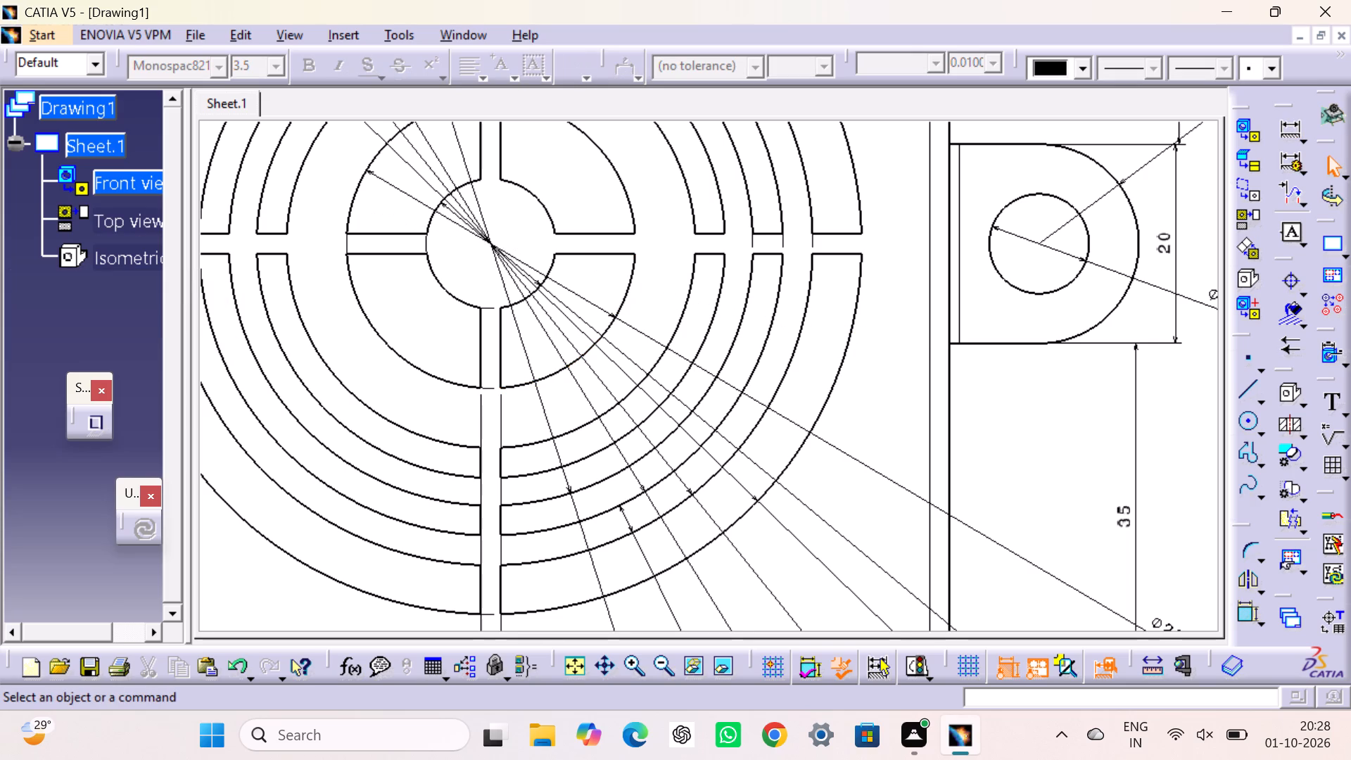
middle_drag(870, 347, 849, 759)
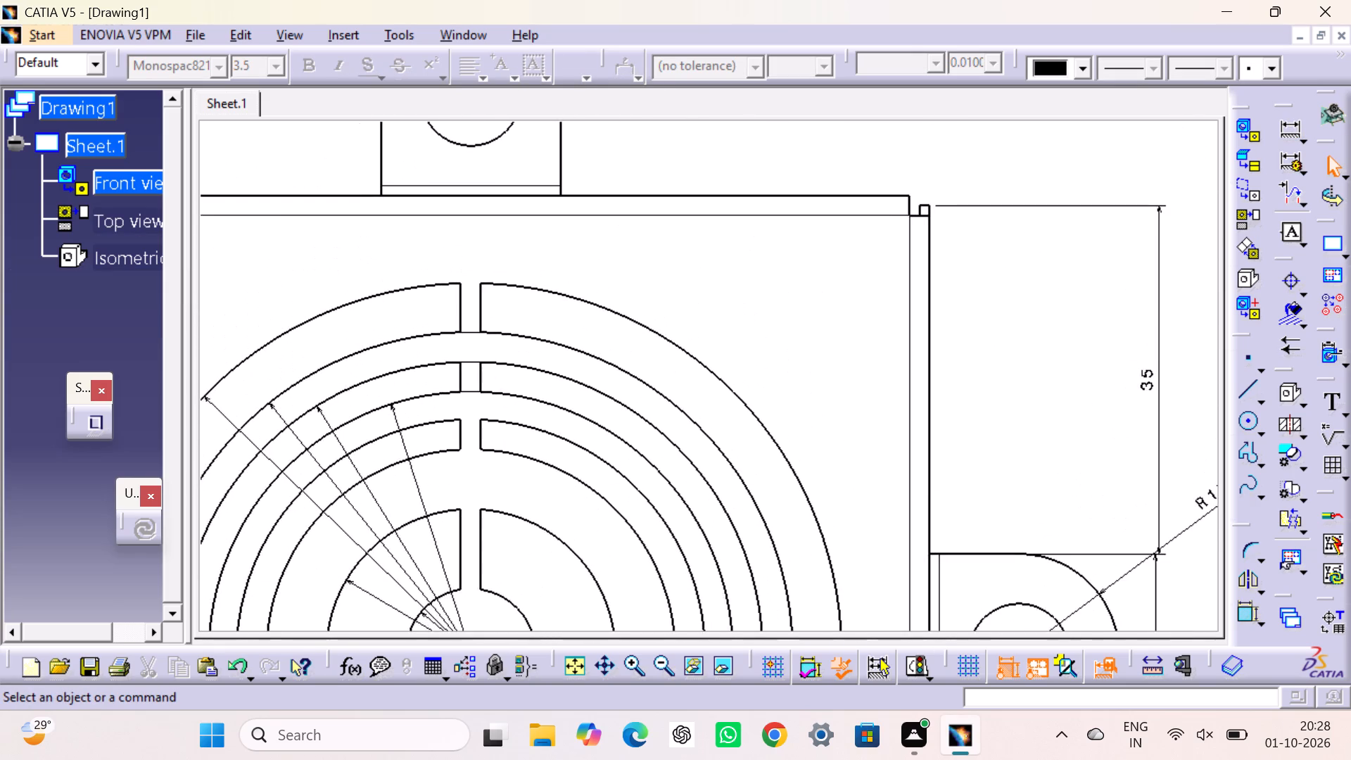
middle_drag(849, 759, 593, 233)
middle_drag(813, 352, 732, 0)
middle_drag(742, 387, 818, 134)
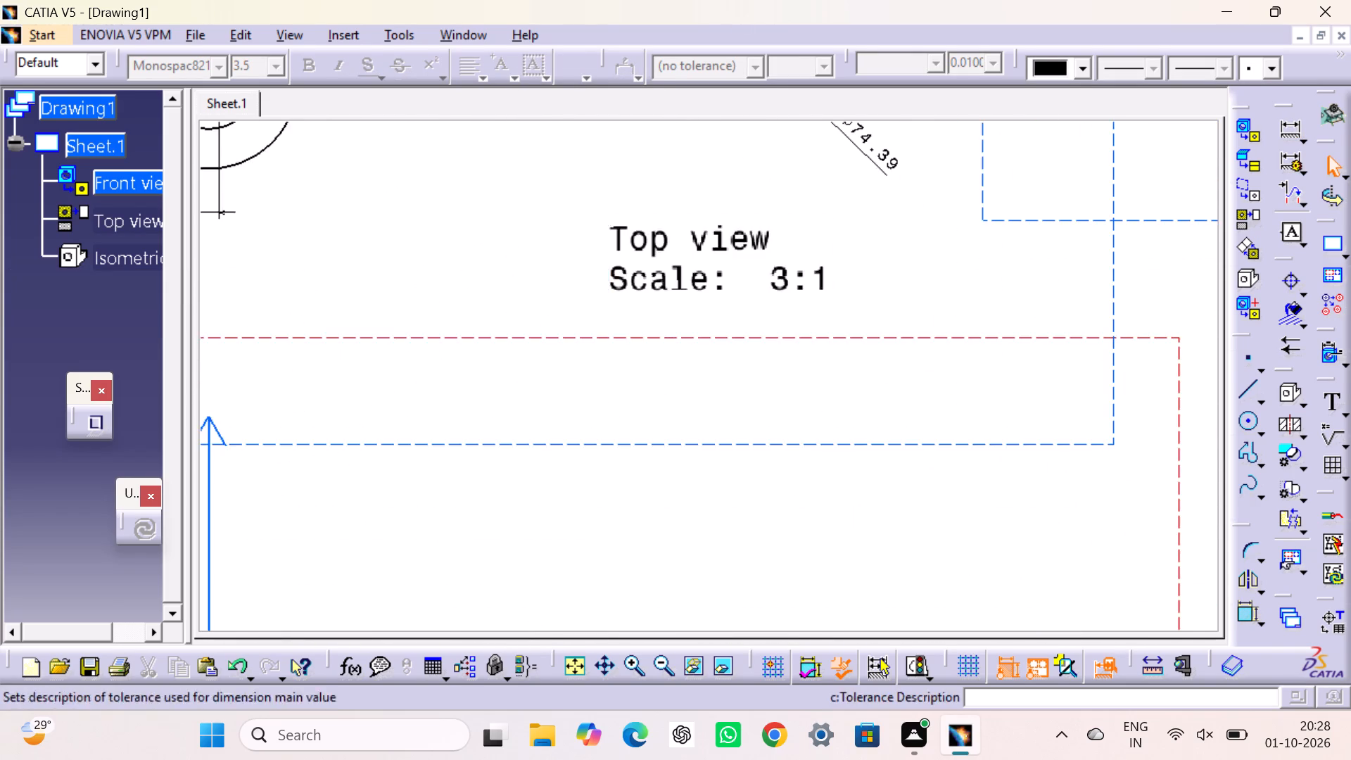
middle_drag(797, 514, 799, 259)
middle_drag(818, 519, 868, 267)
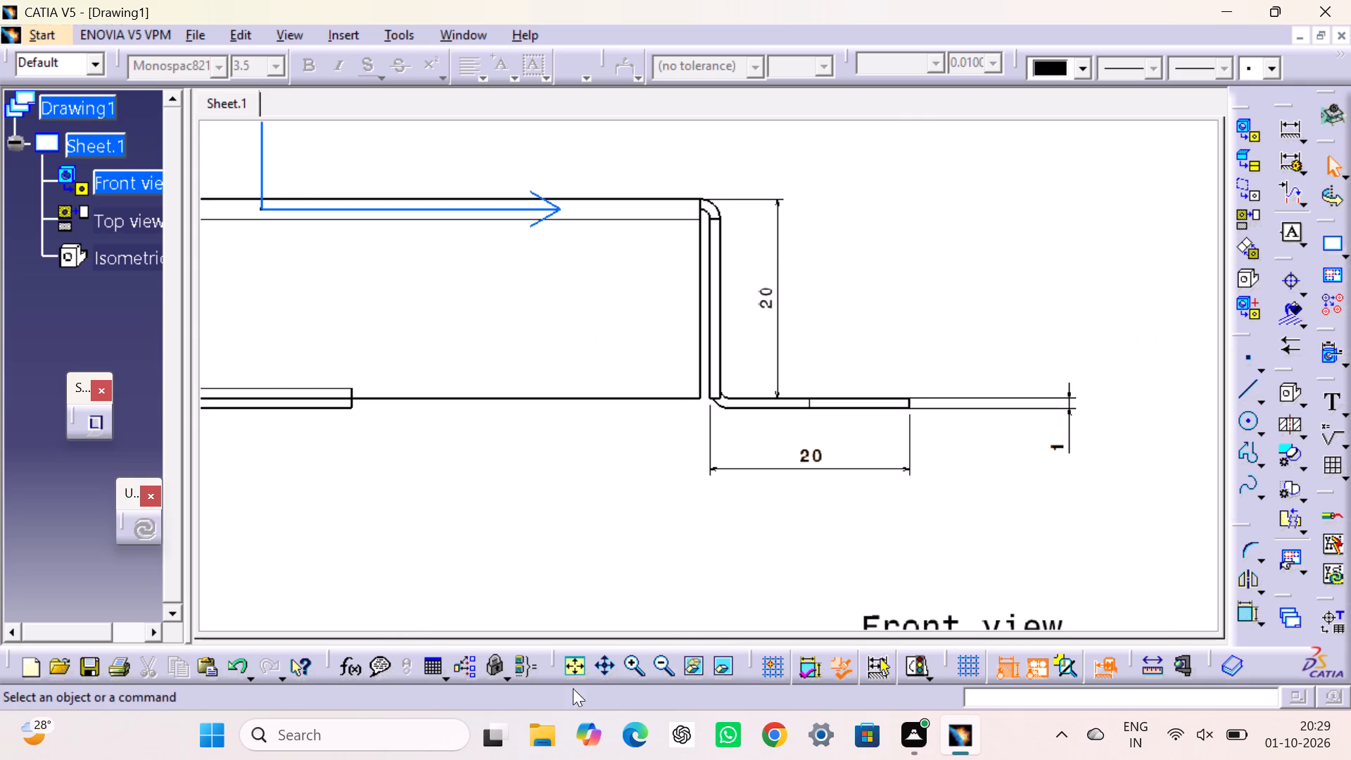
Set the font size of all the top view's dimensions to 7.0 mm.
click(577, 667)
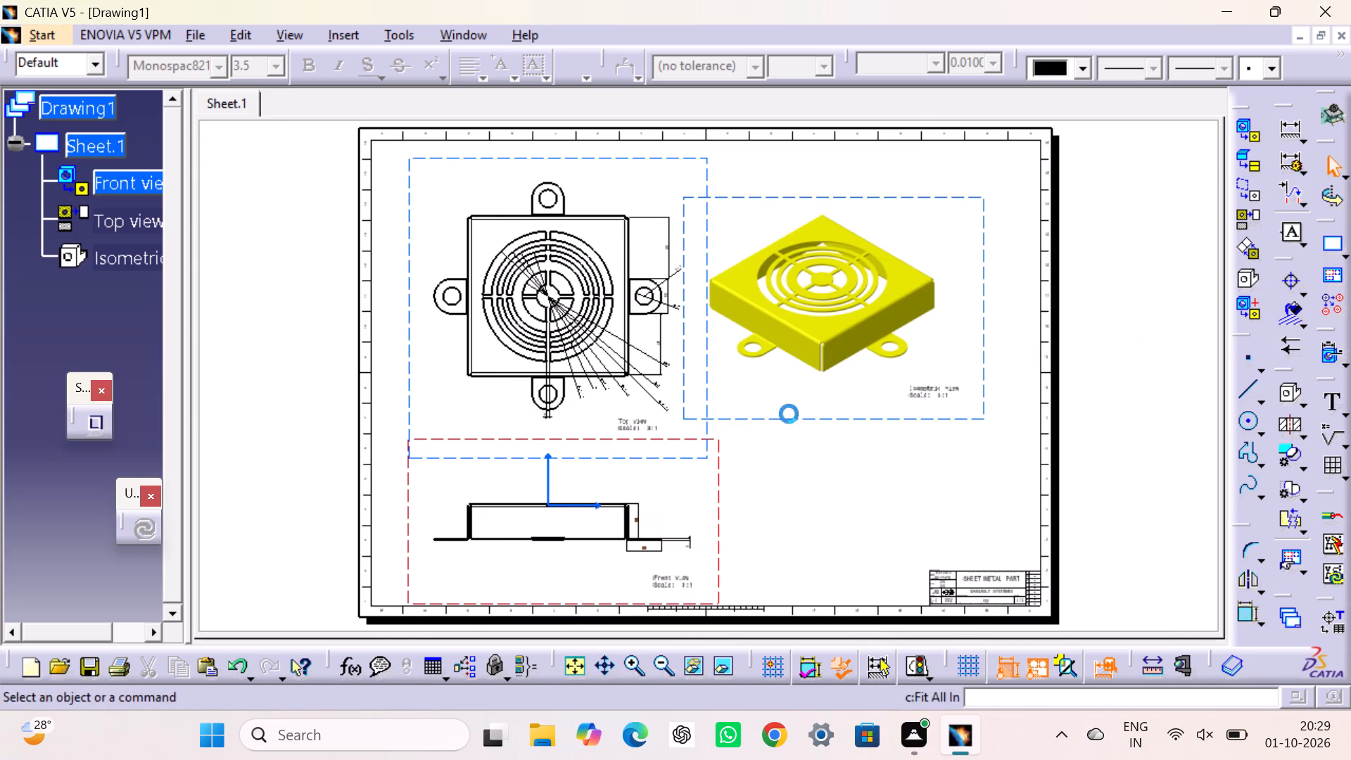
click(676, 271)
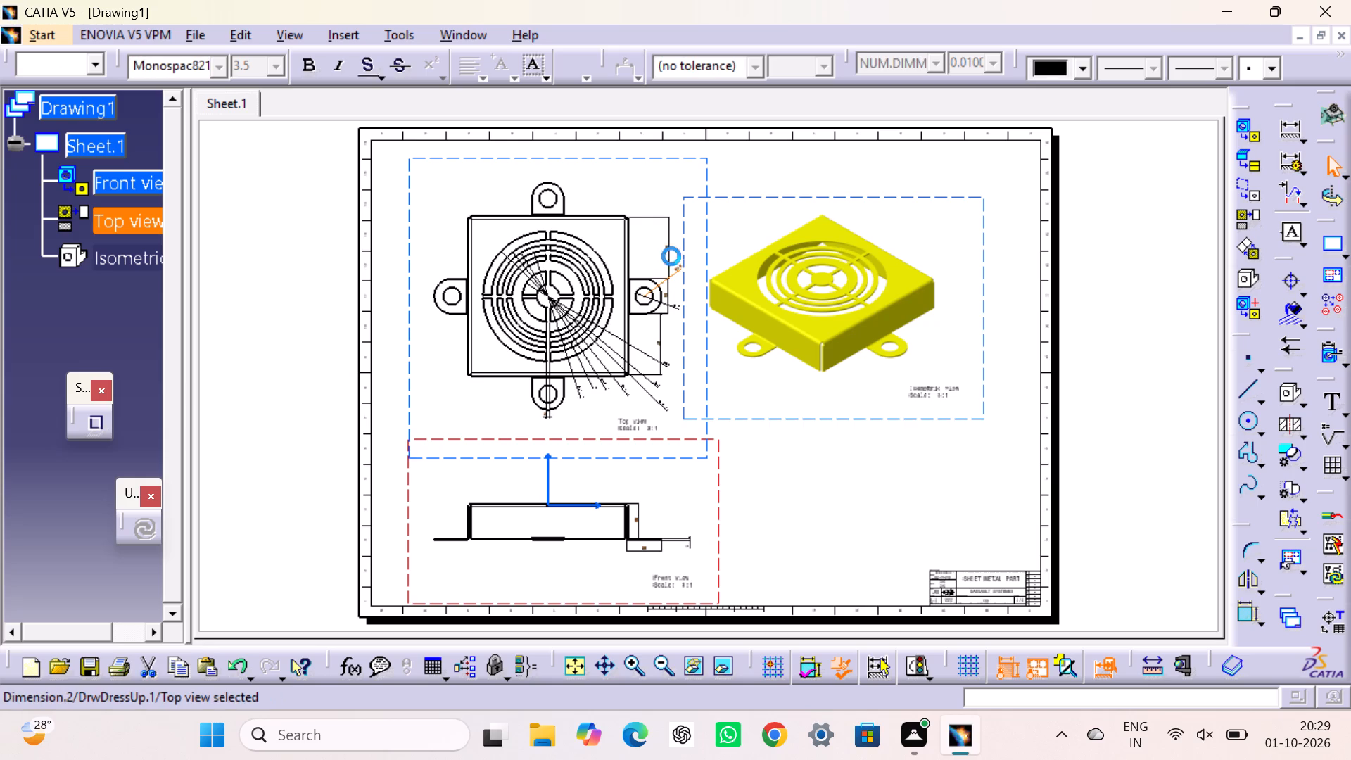
ctrl+click(668, 233)
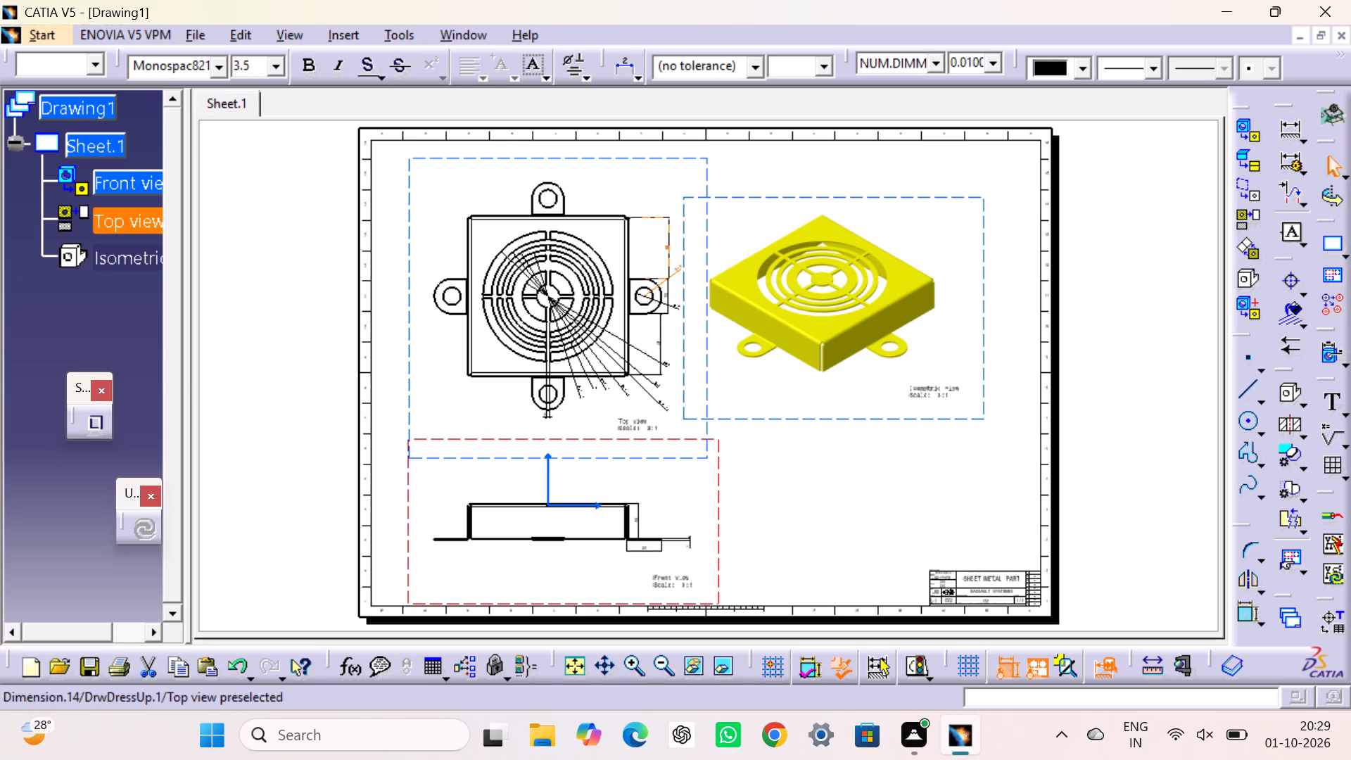
ctrl+click(671, 305)
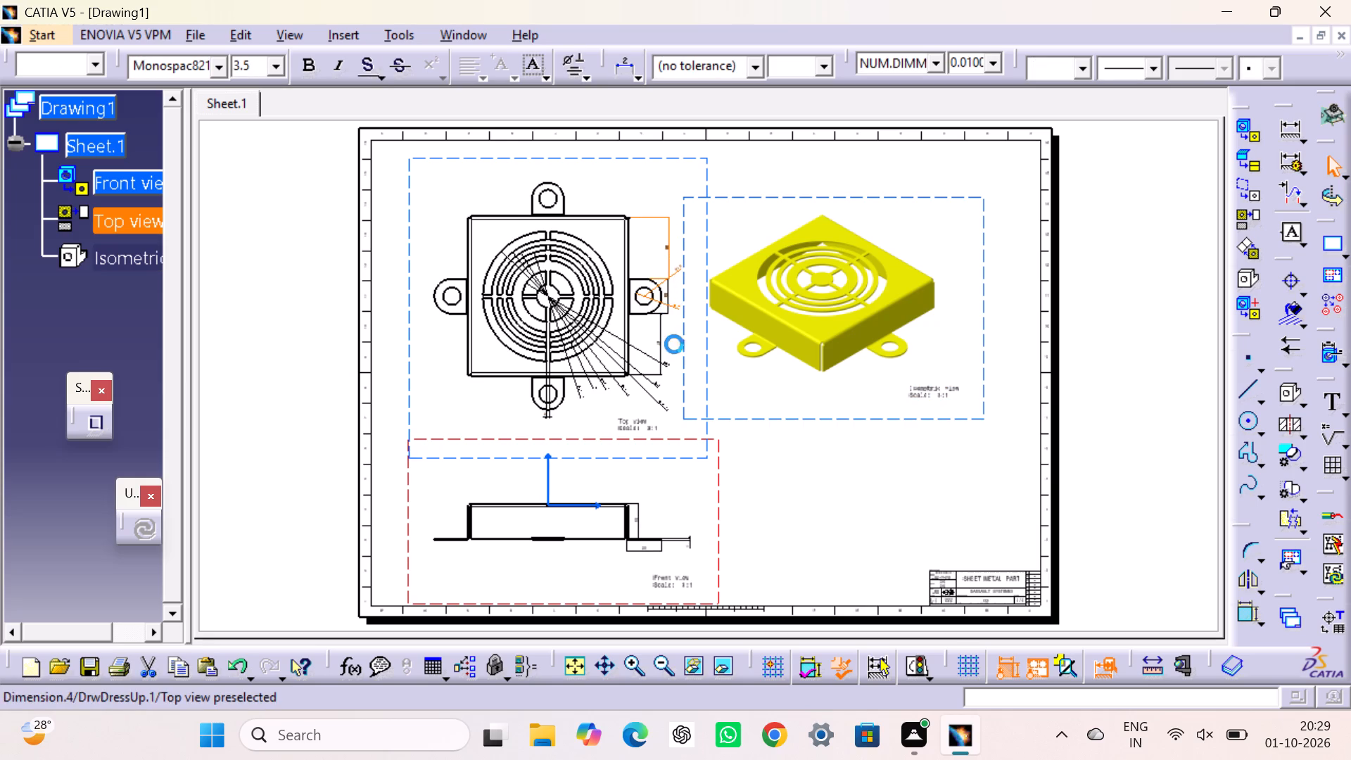
ctrl+click(661, 334)
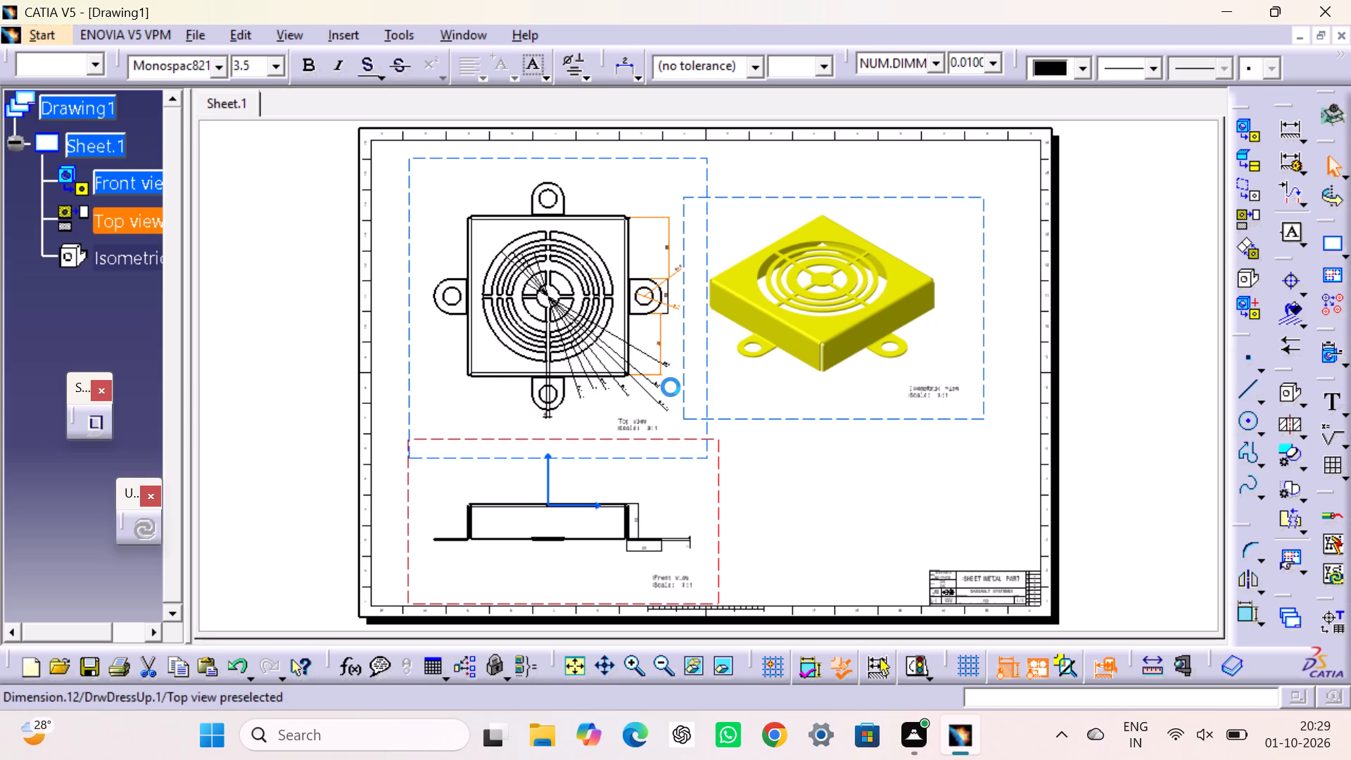
ctrl+click(668, 365)
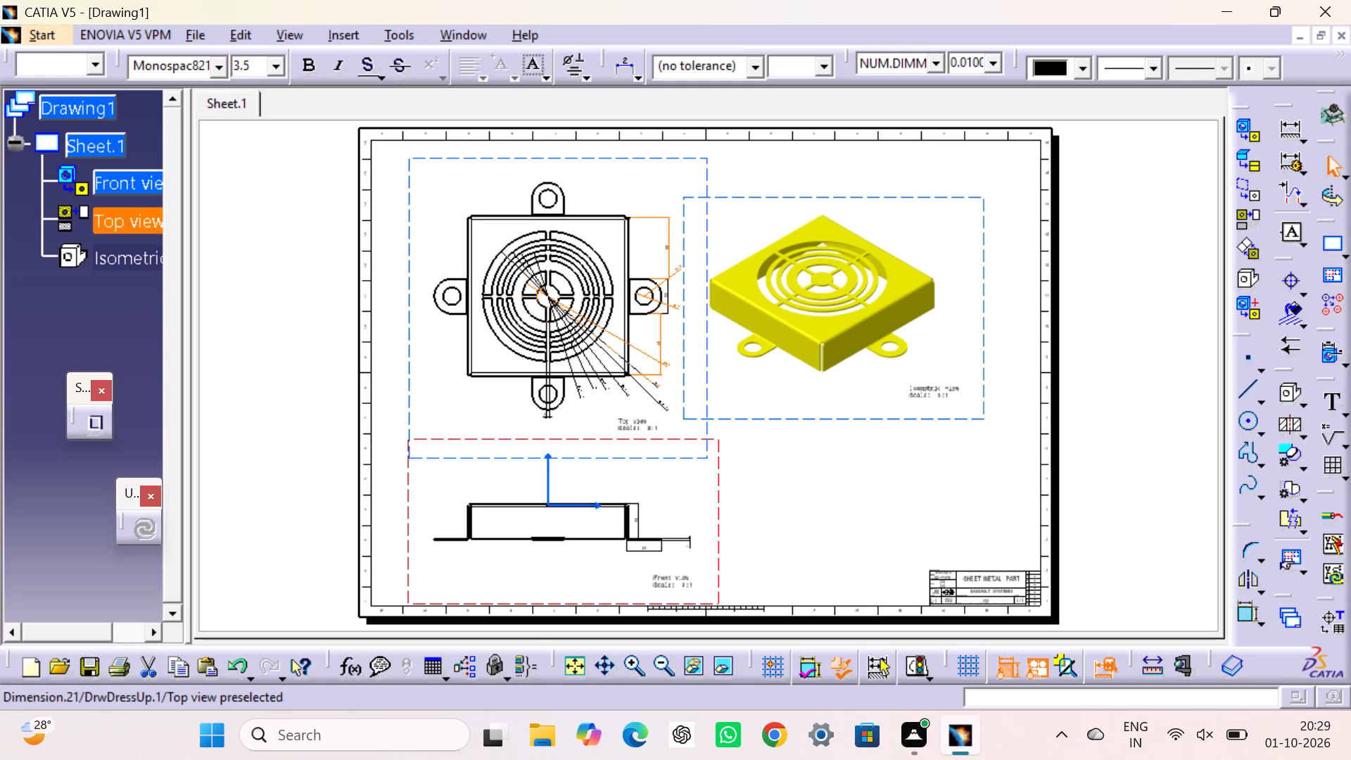
ctrl+click(657, 386)
ctrl+click(666, 408)
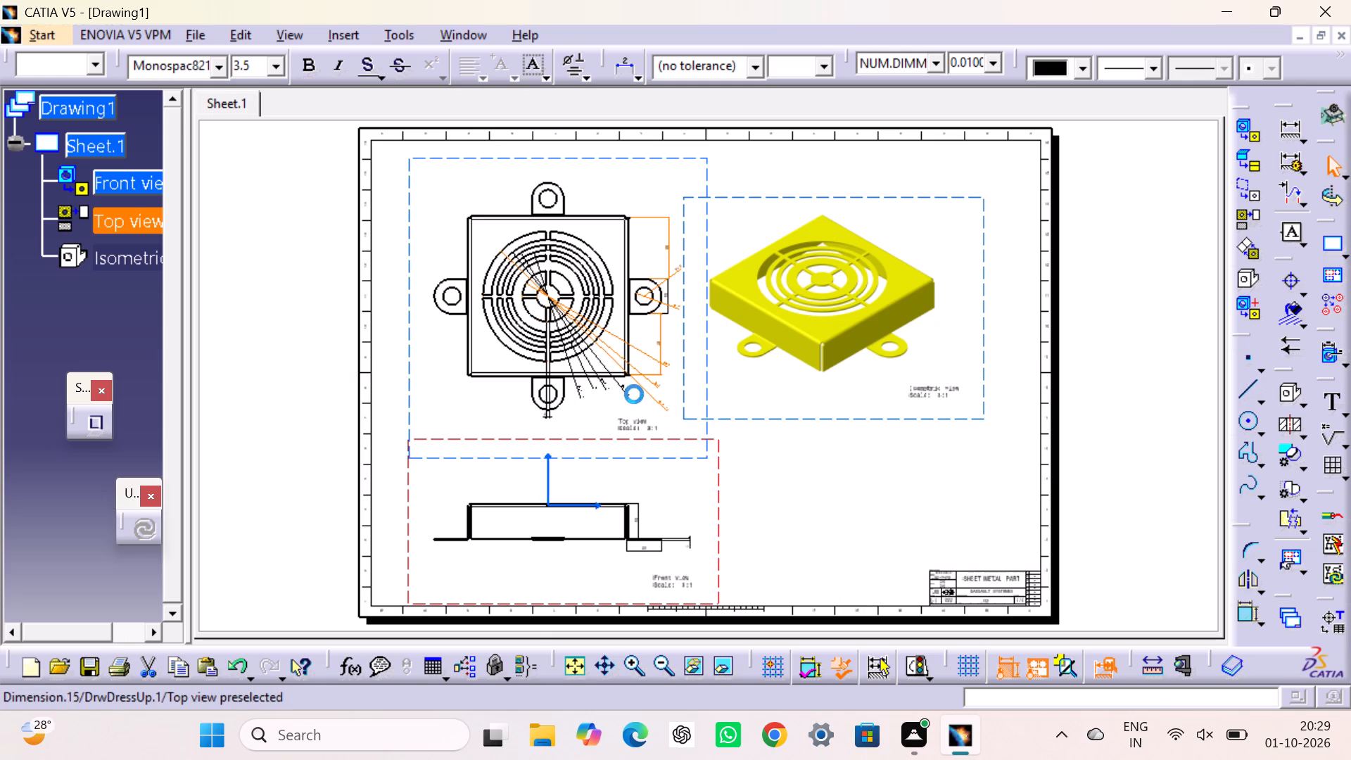
ctrl+click(626, 391)
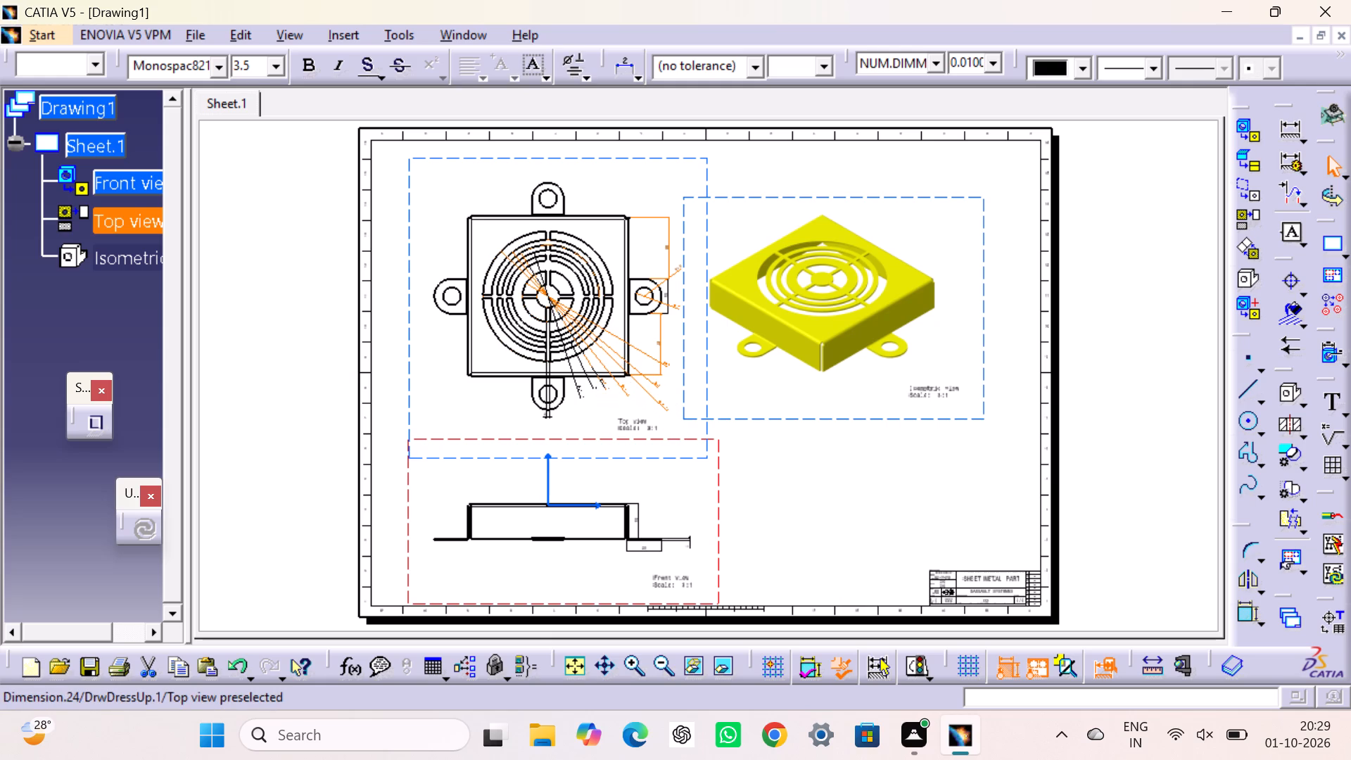
ctrl+click(606, 385)
ctrl+click(593, 388)
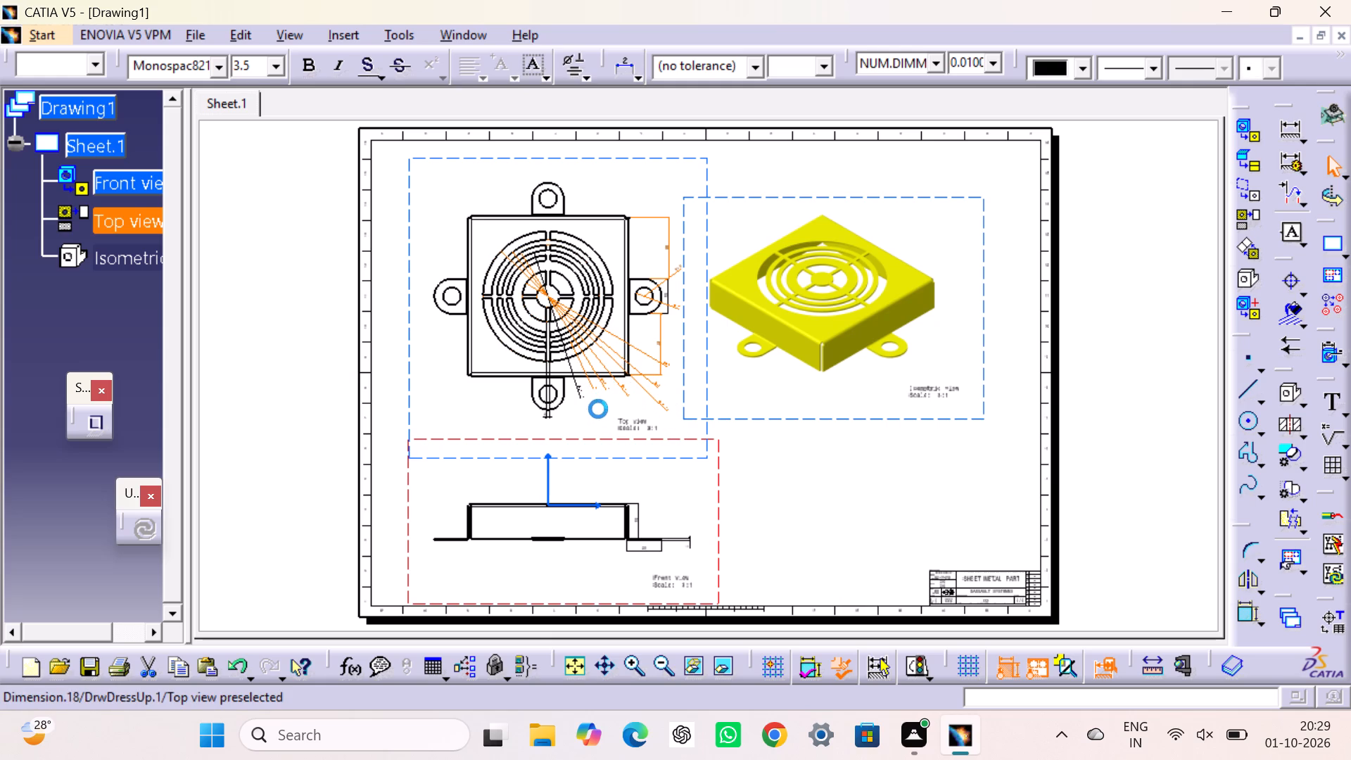
ctrl+click(578, 393)
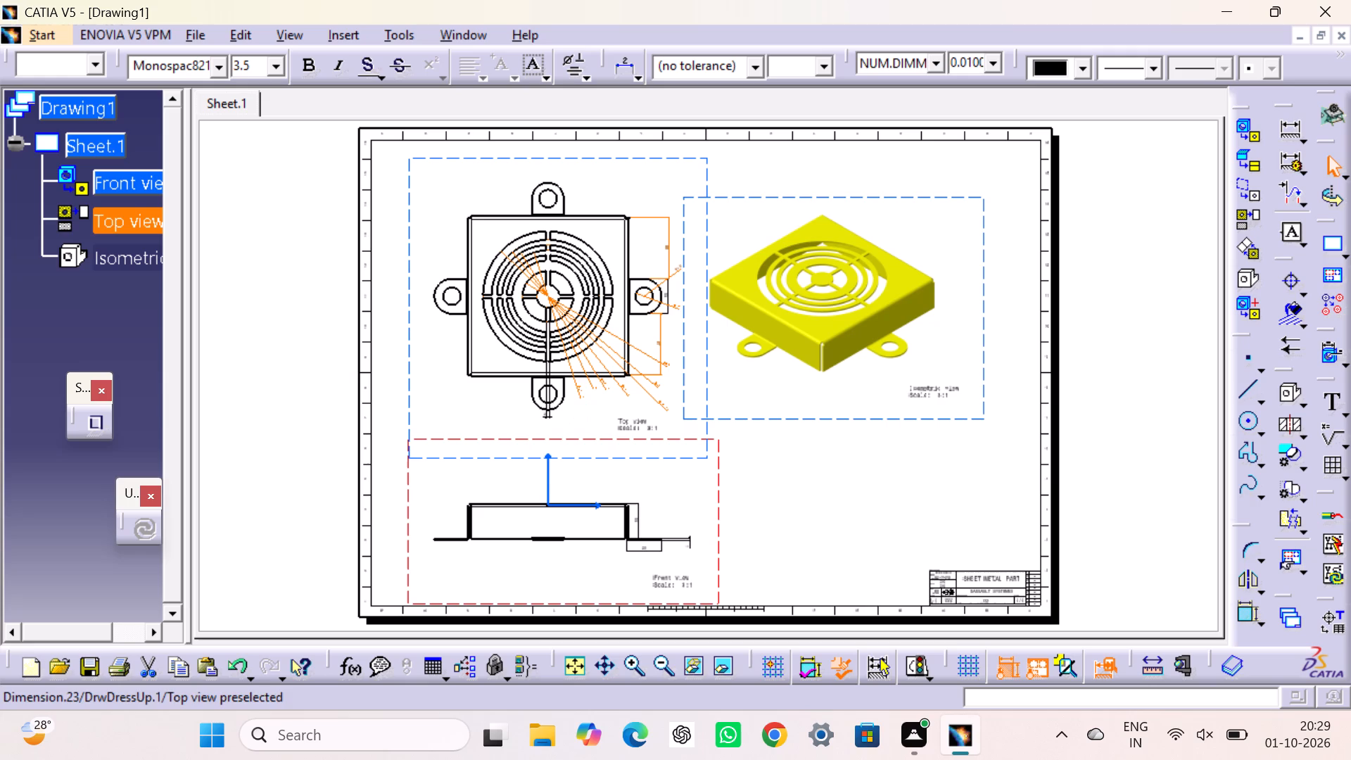
ctrl+click(546, 417)
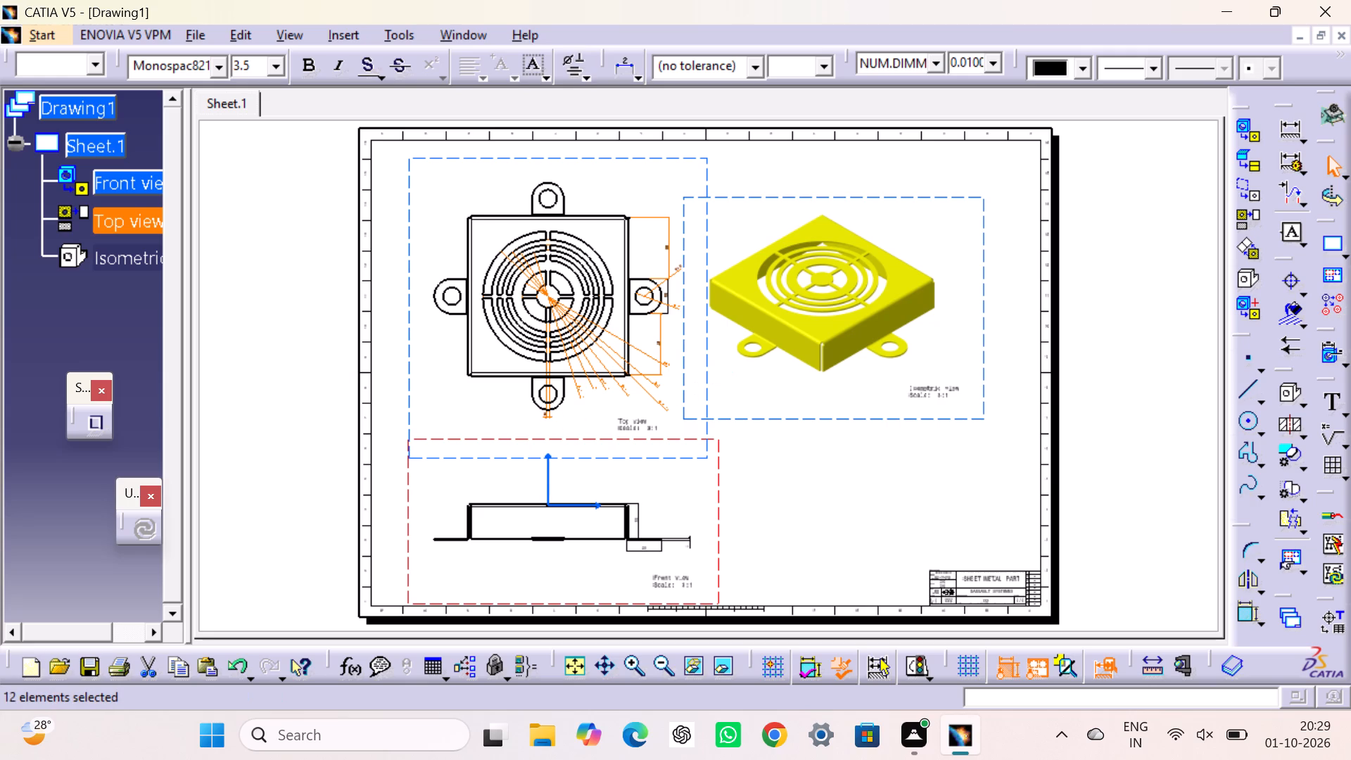
click(278, 67)
click(276, 137)
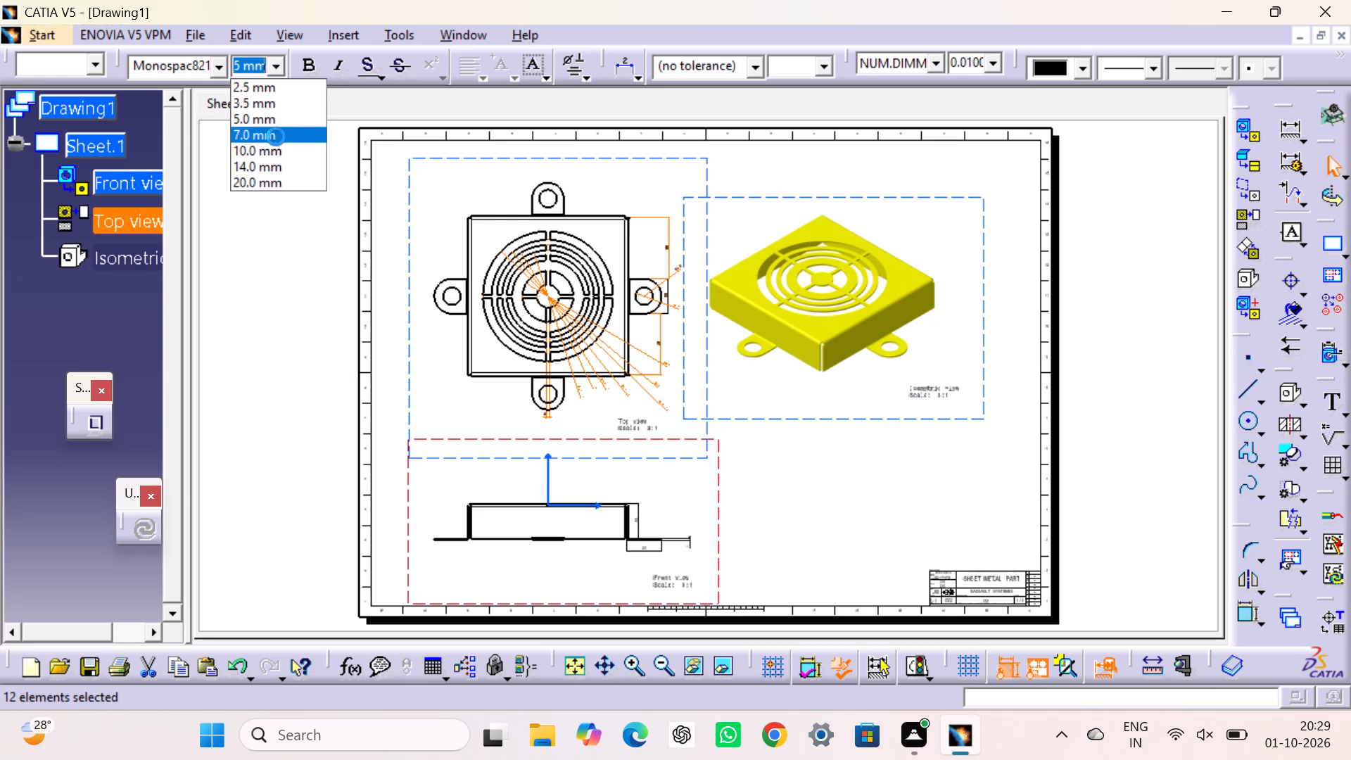
click(270, 228)
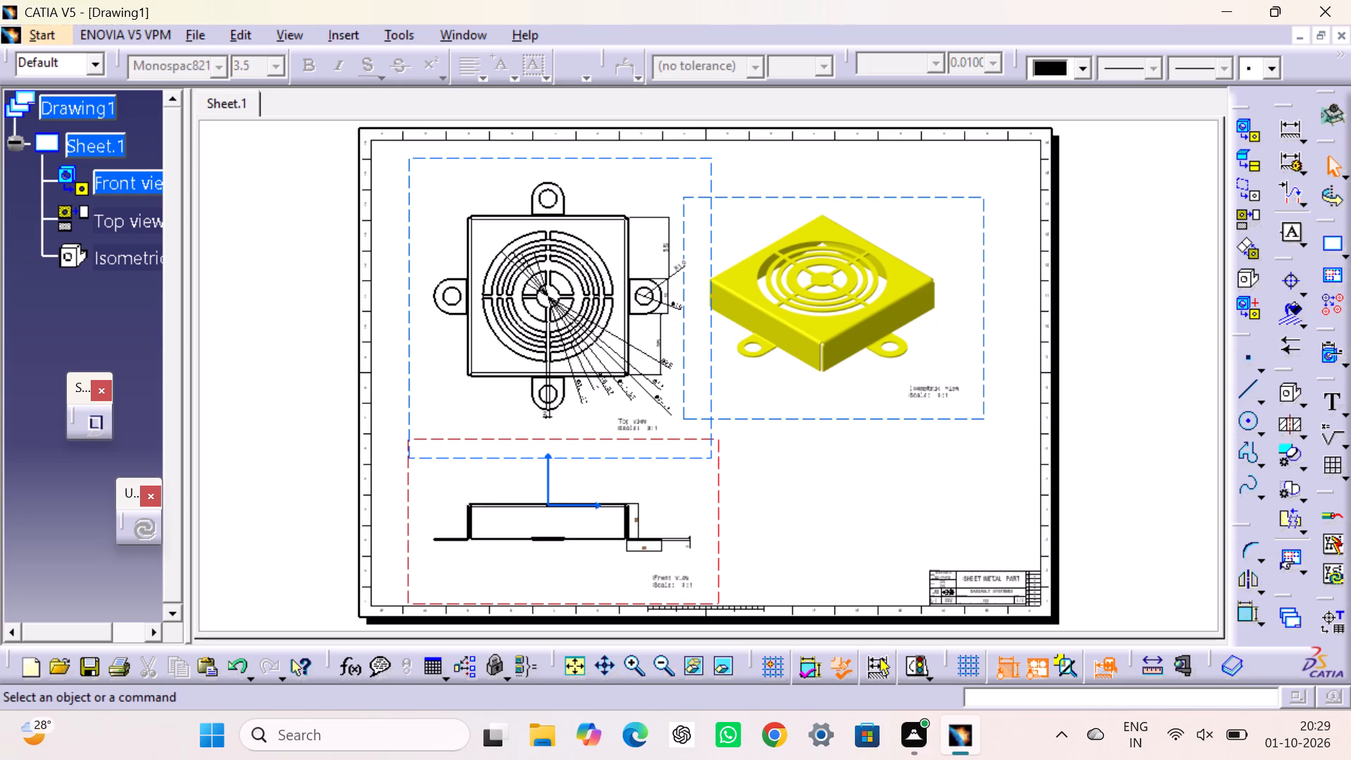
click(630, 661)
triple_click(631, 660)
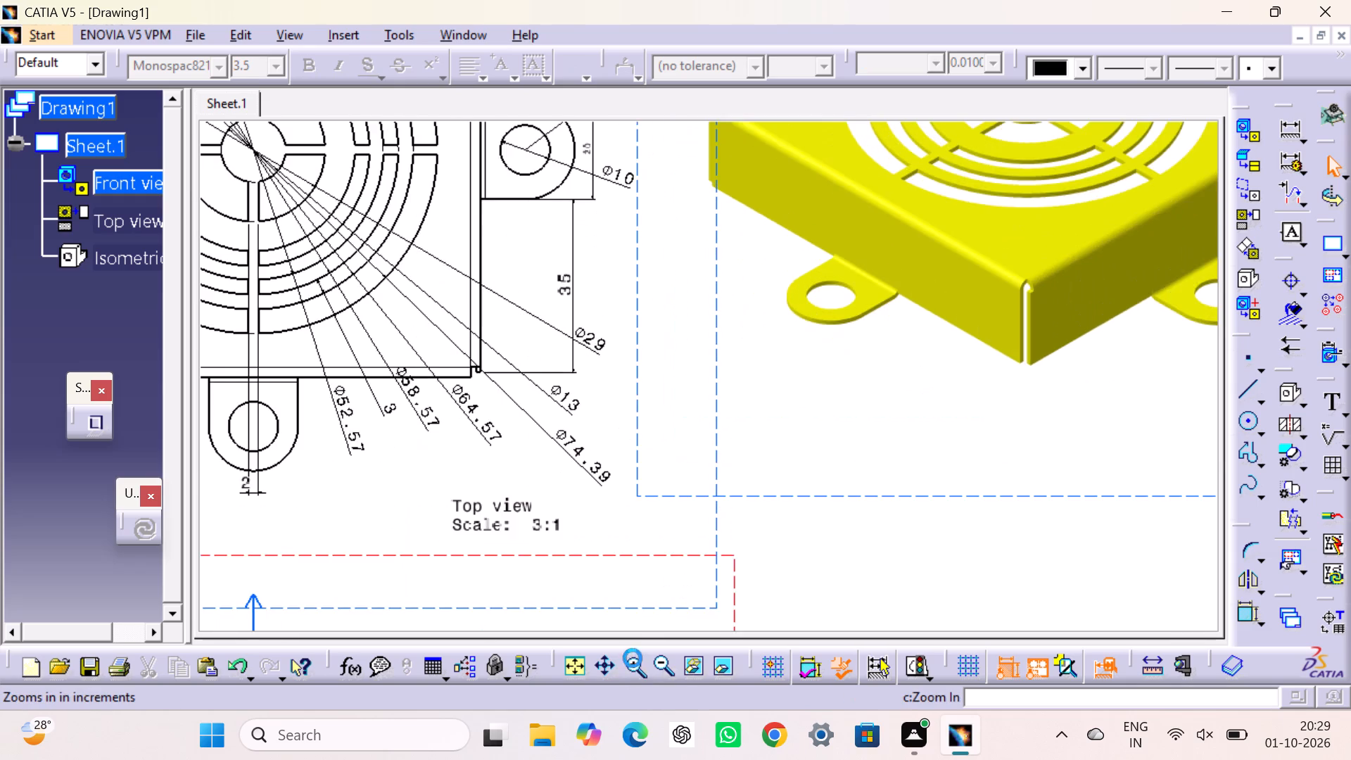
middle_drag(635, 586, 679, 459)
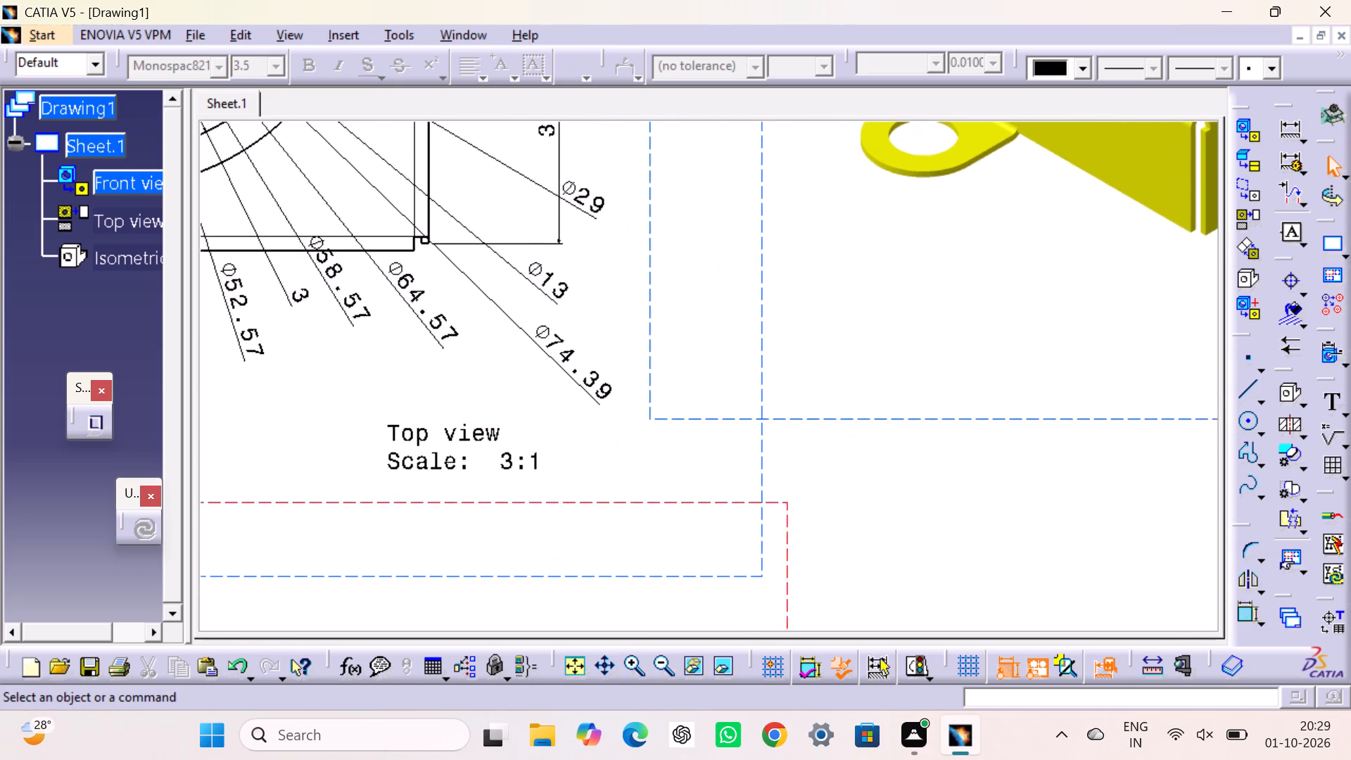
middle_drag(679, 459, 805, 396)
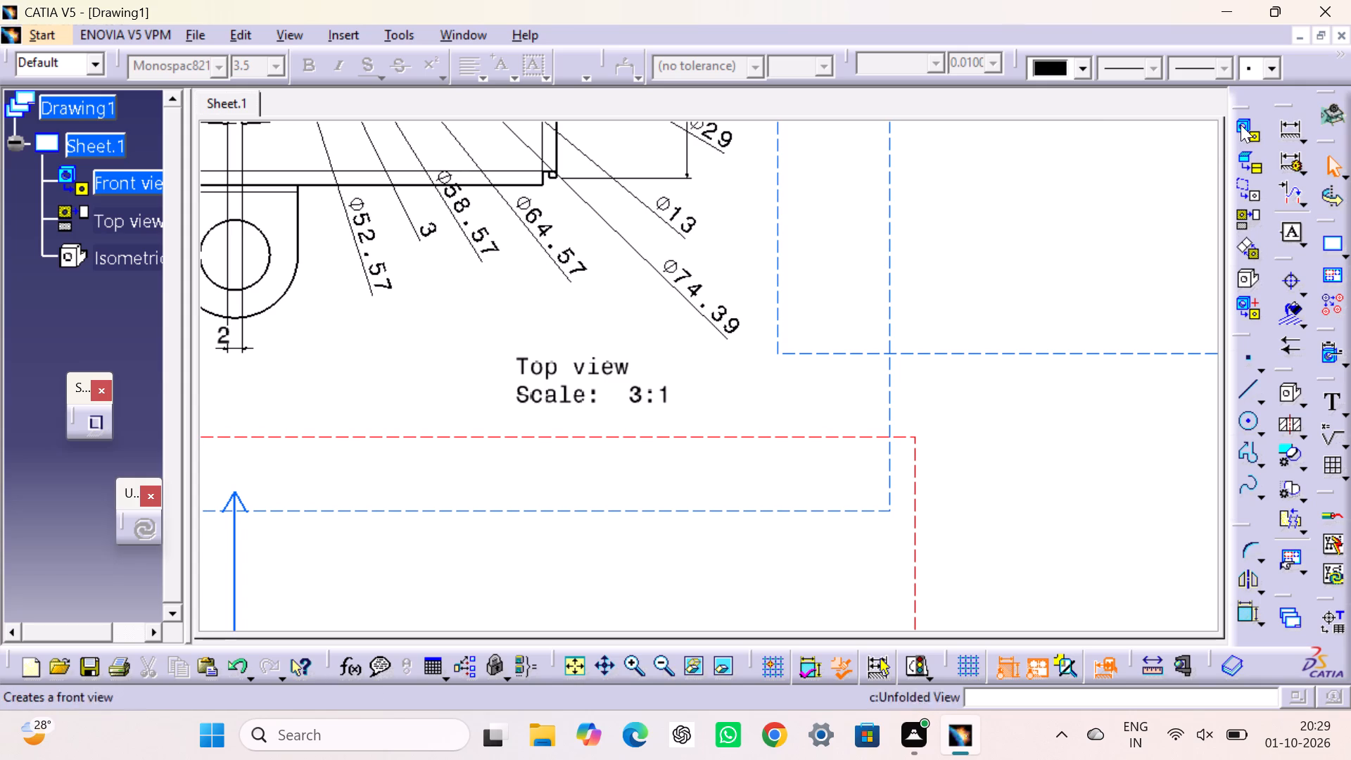
In the sheet metal part's vent cut-out sketch, set the diameter of the outermost slot ring's inner circle to 64 mm.
click(466, 33)
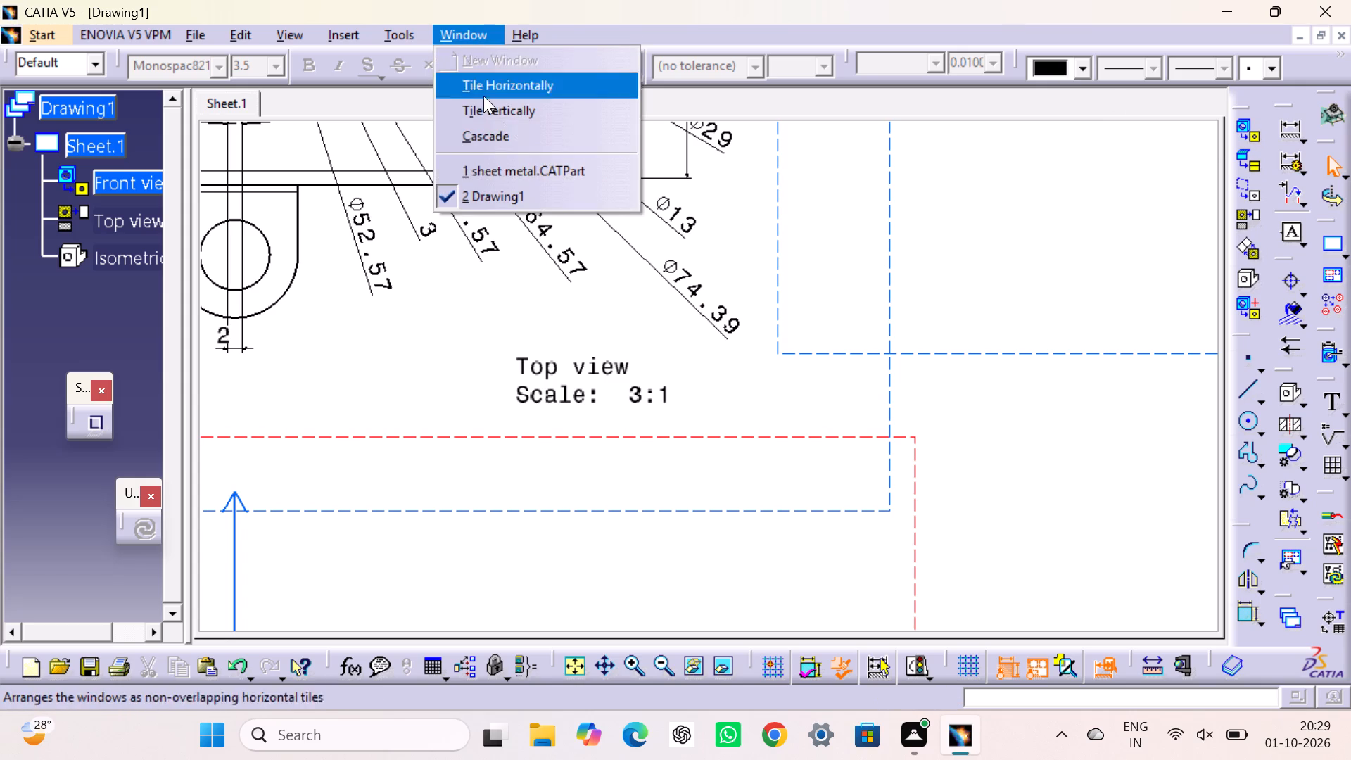
click(500, 167)
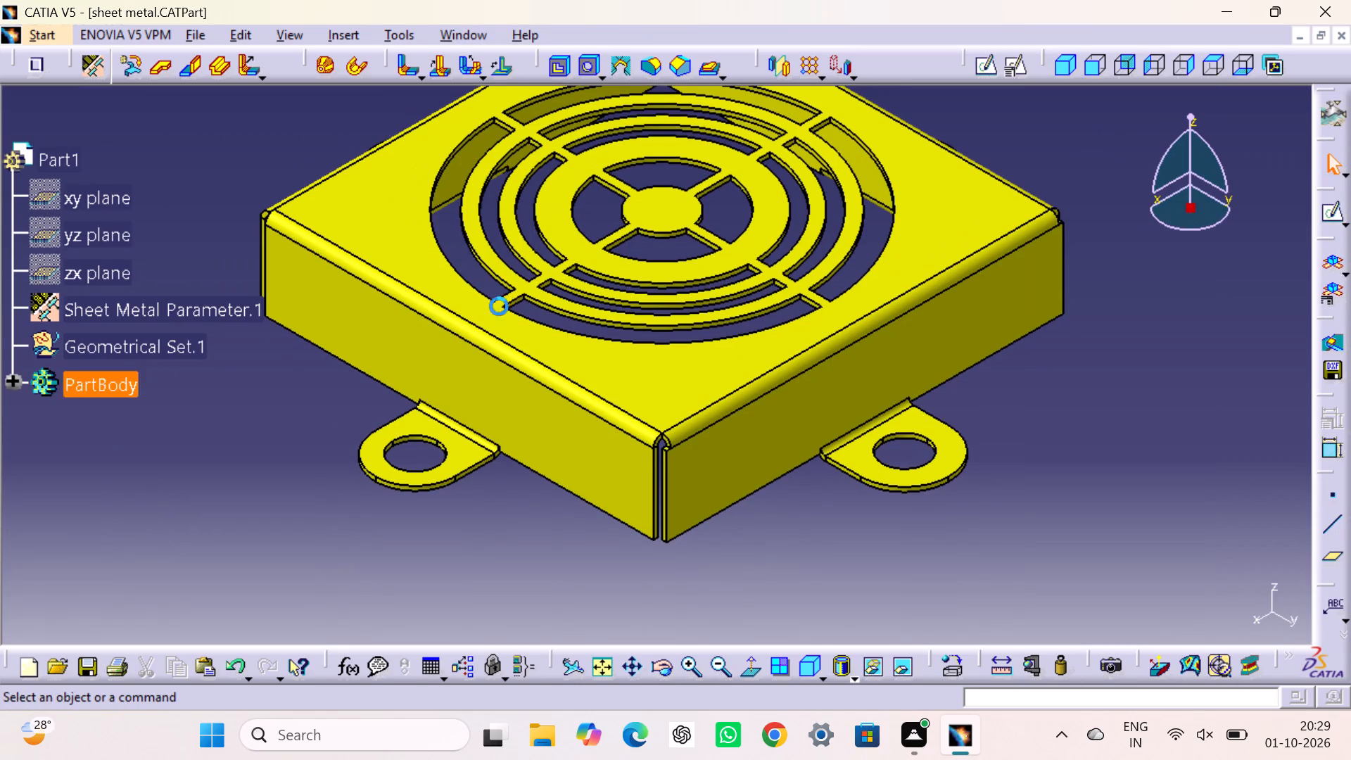
double_click(89, 388)
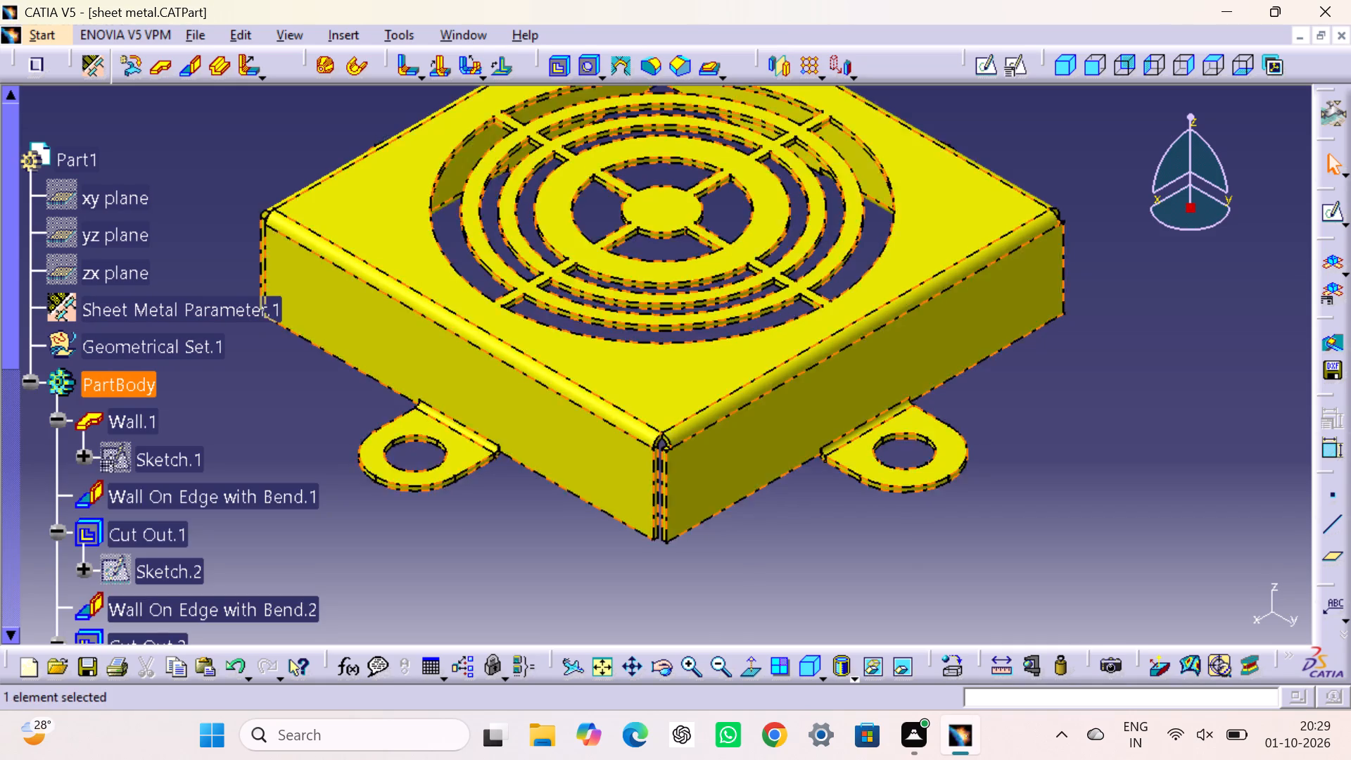
click(153, 533)
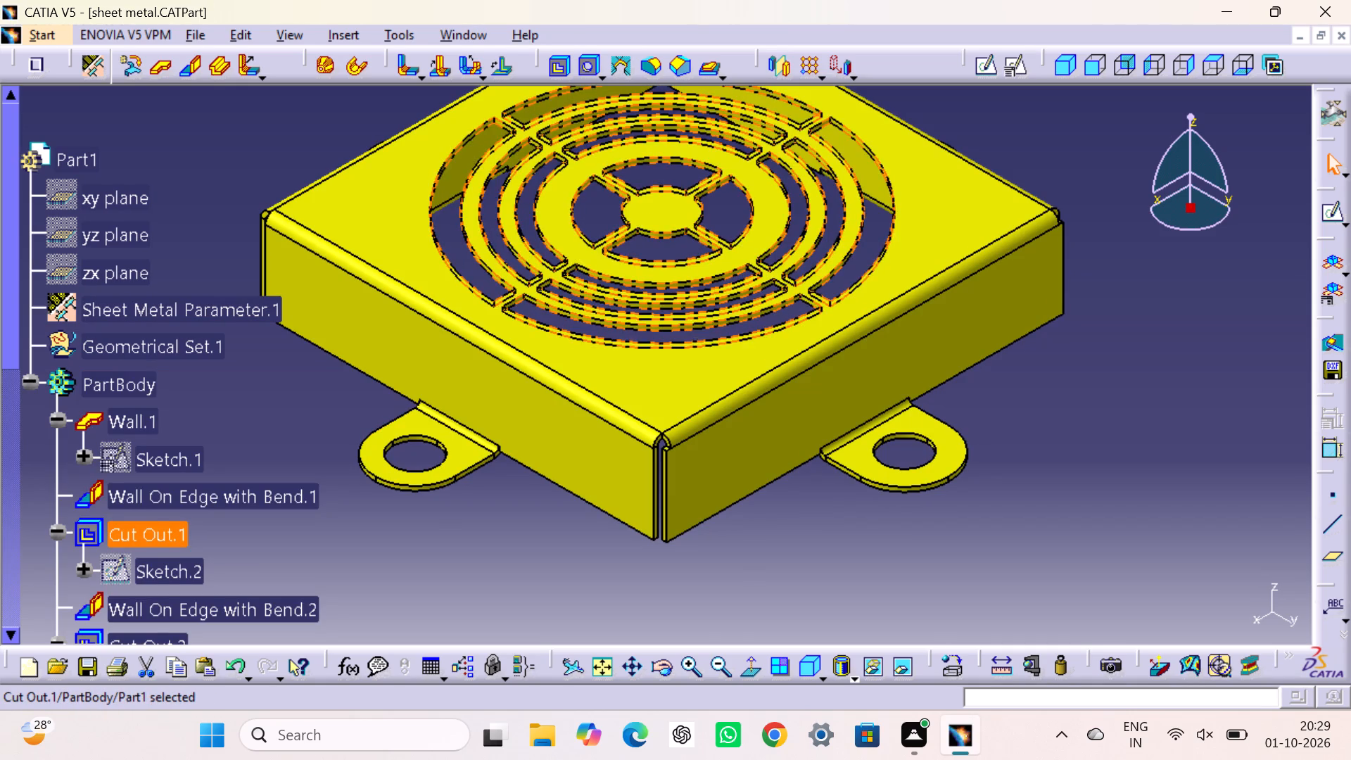
click(153, 533)
double_click(187, 569)
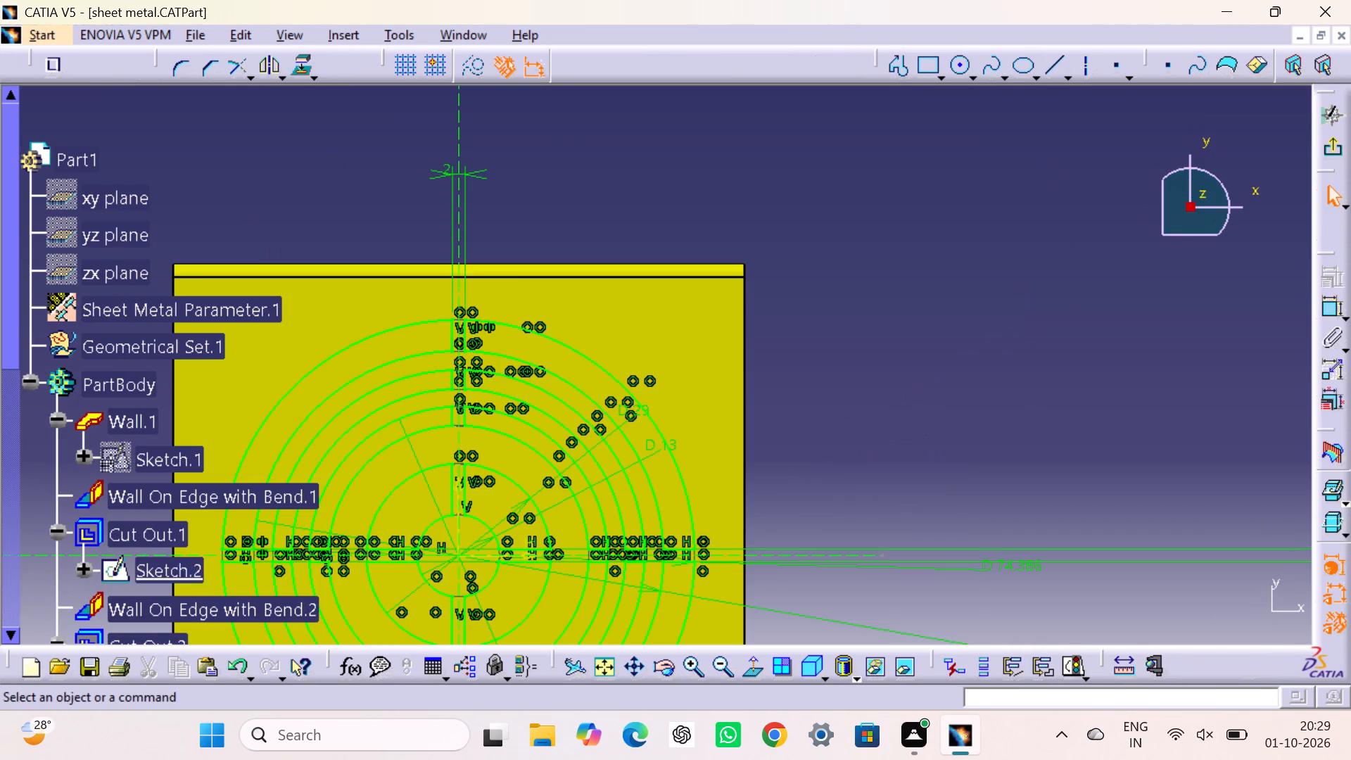
middle_drag(695, 481, 570, 198)
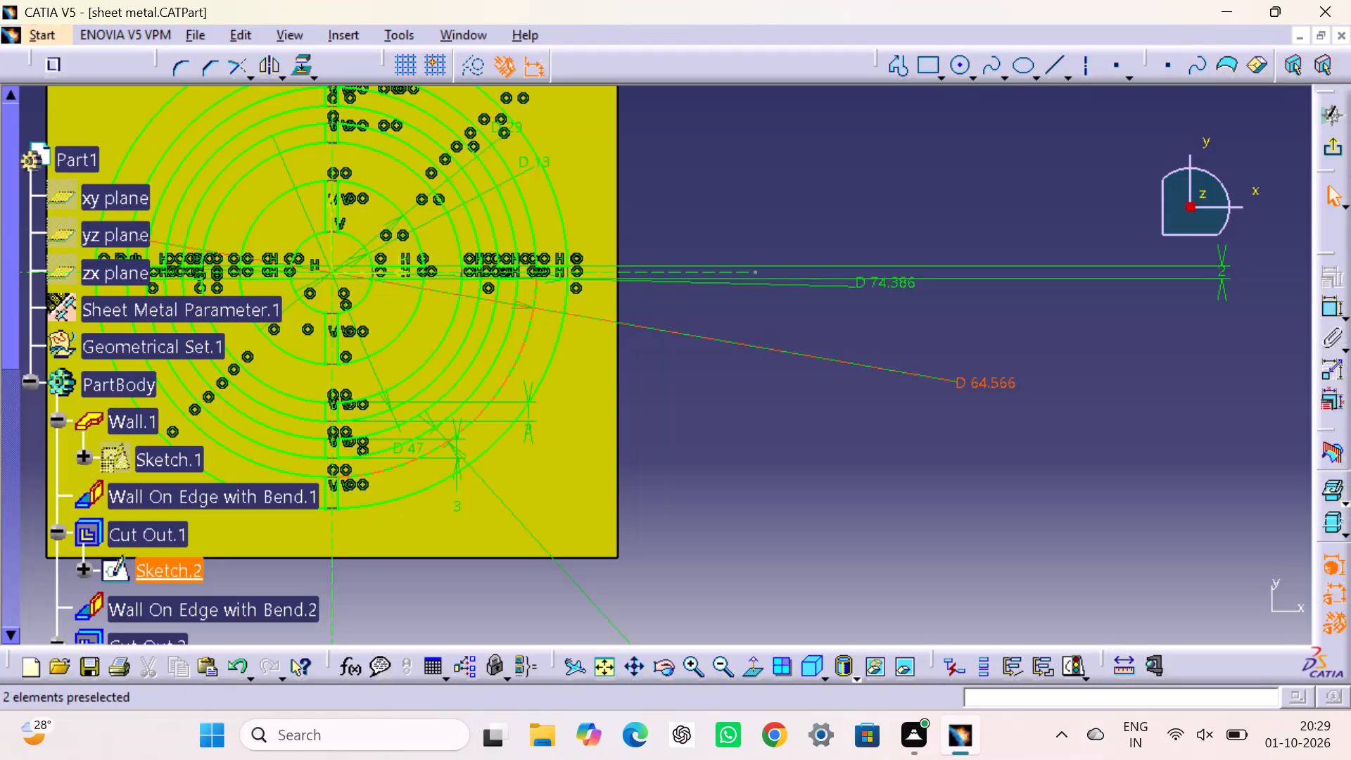
double_click(977, 381)
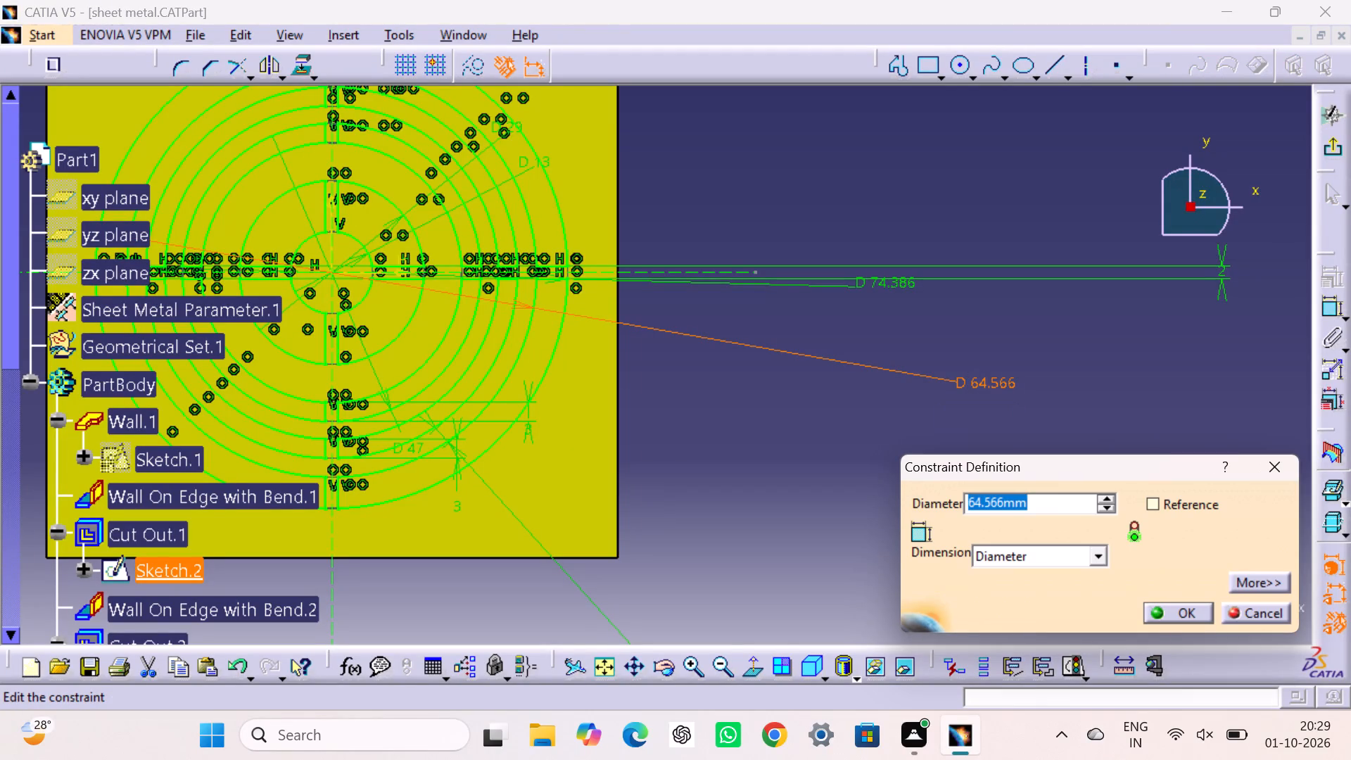
text(64)
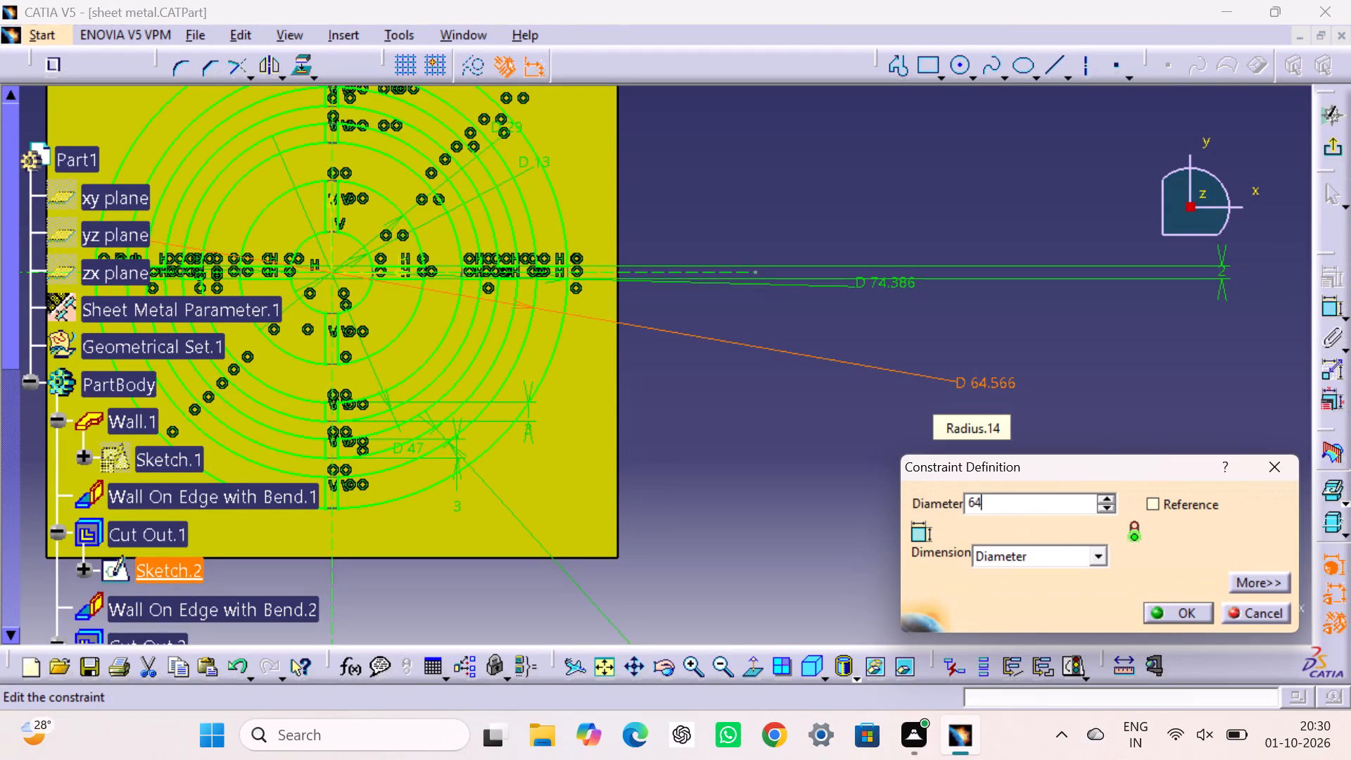
key(Return)
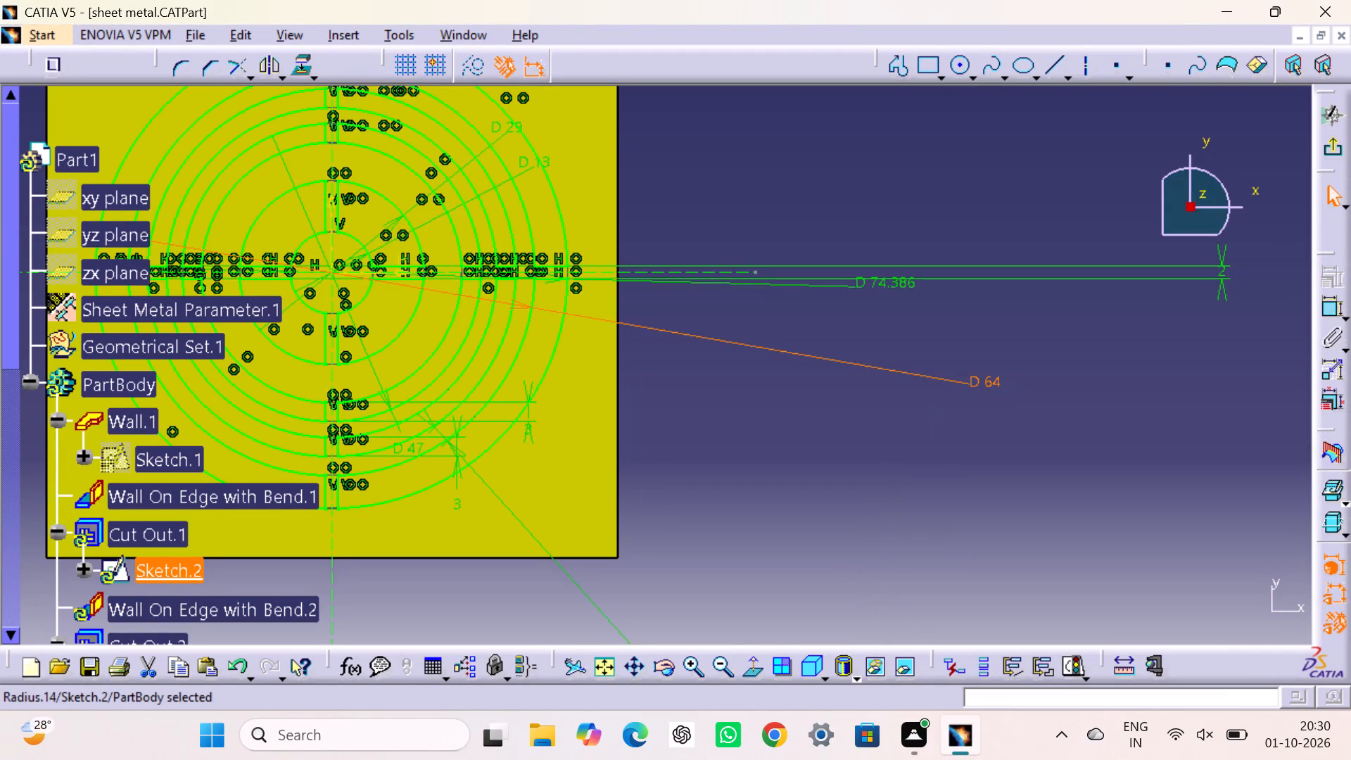
Set the outermost vent circle's diameter to 80 mm and exit the sketch.
drag(875, 284, 877, 315)
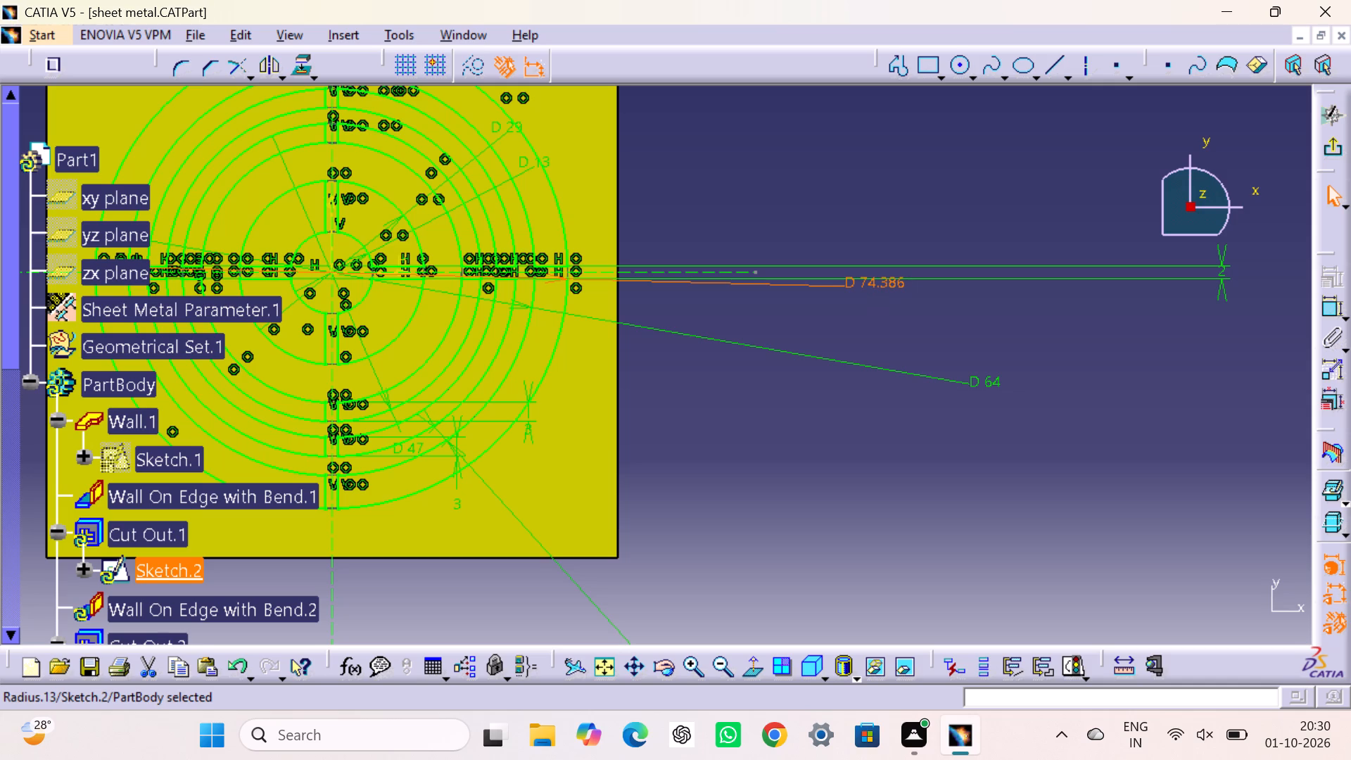
double_click(877, 286)
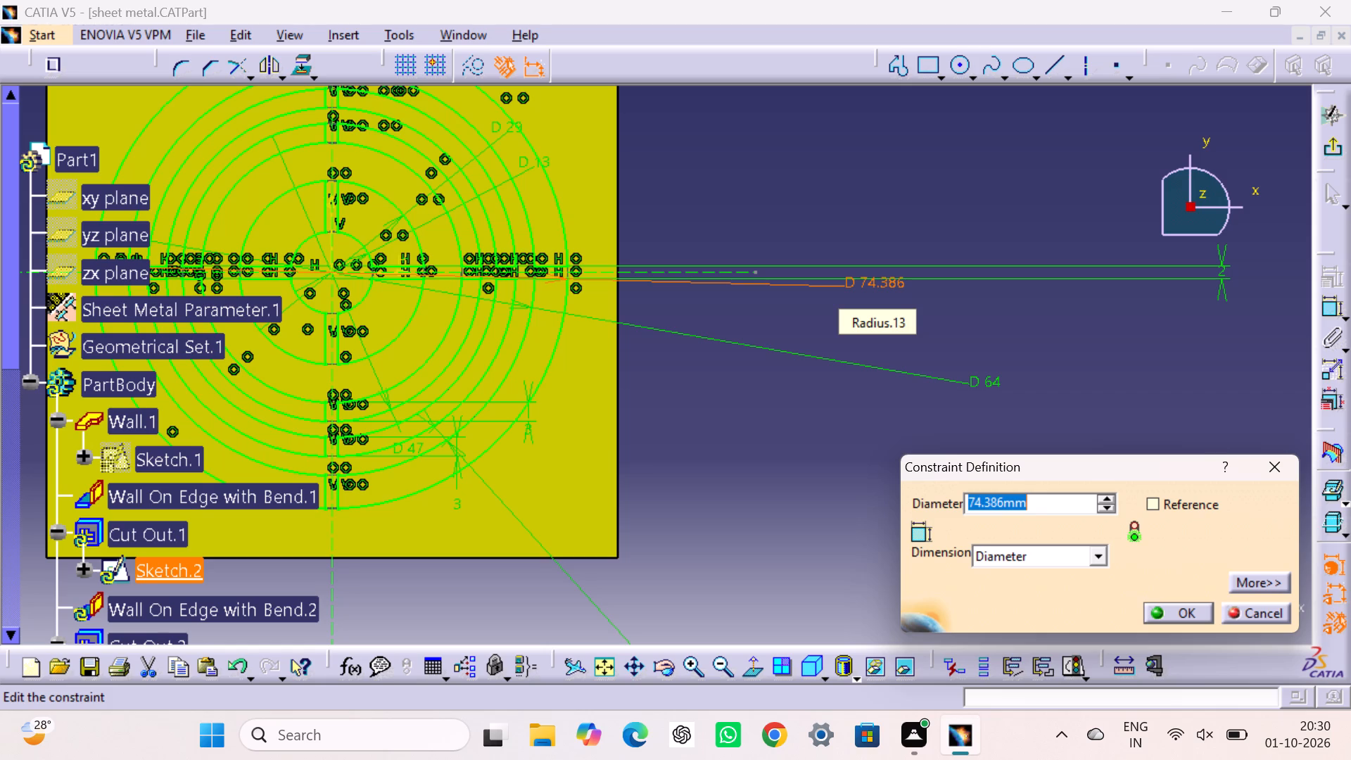
text(80)
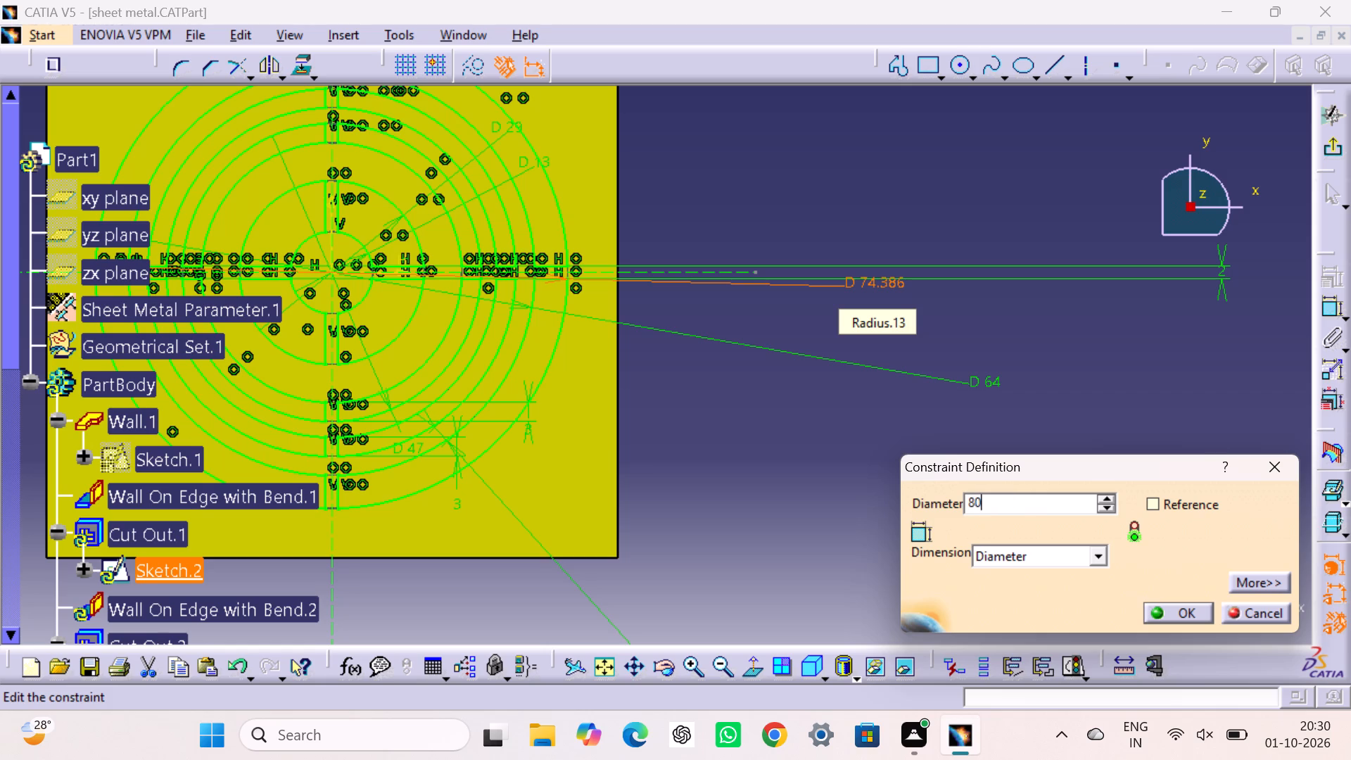
key(Return)
click(1048, 188)
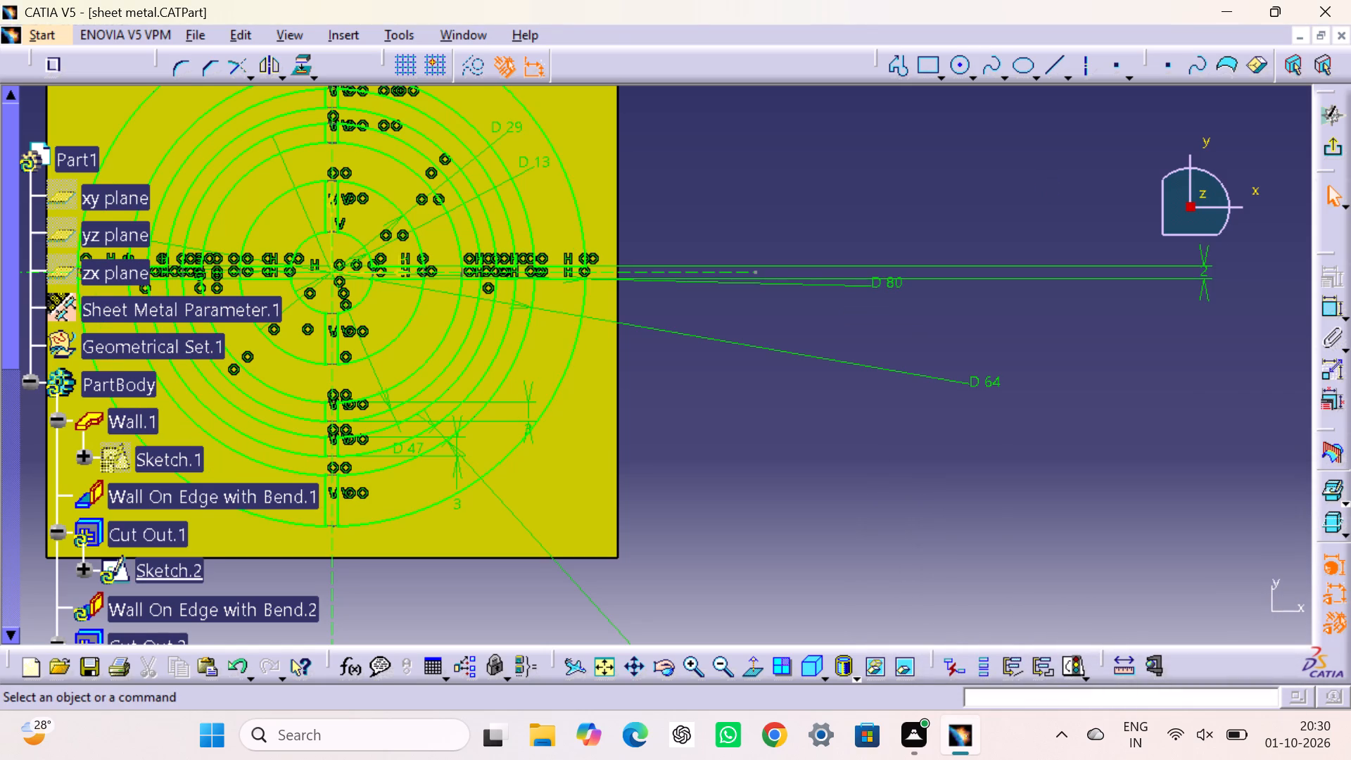
click(1326, 151)
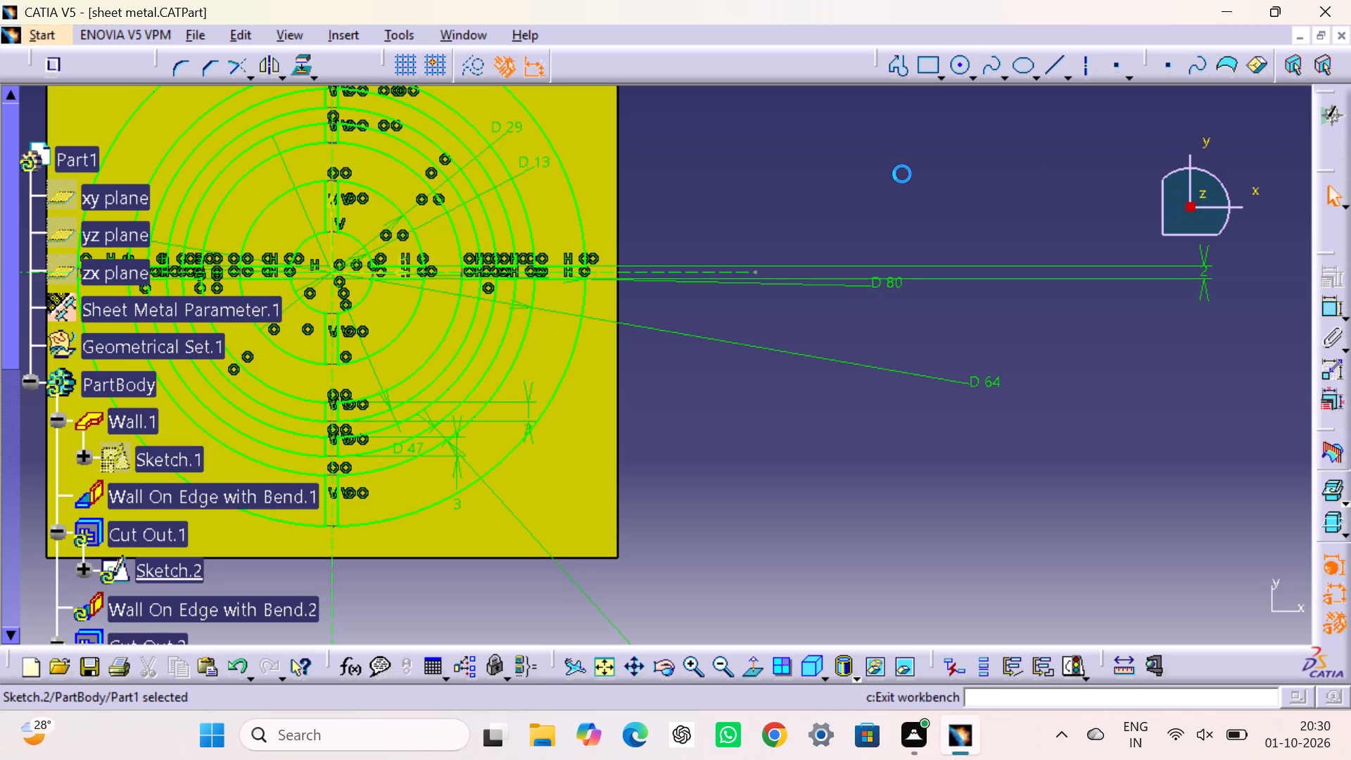
click(392, 255)
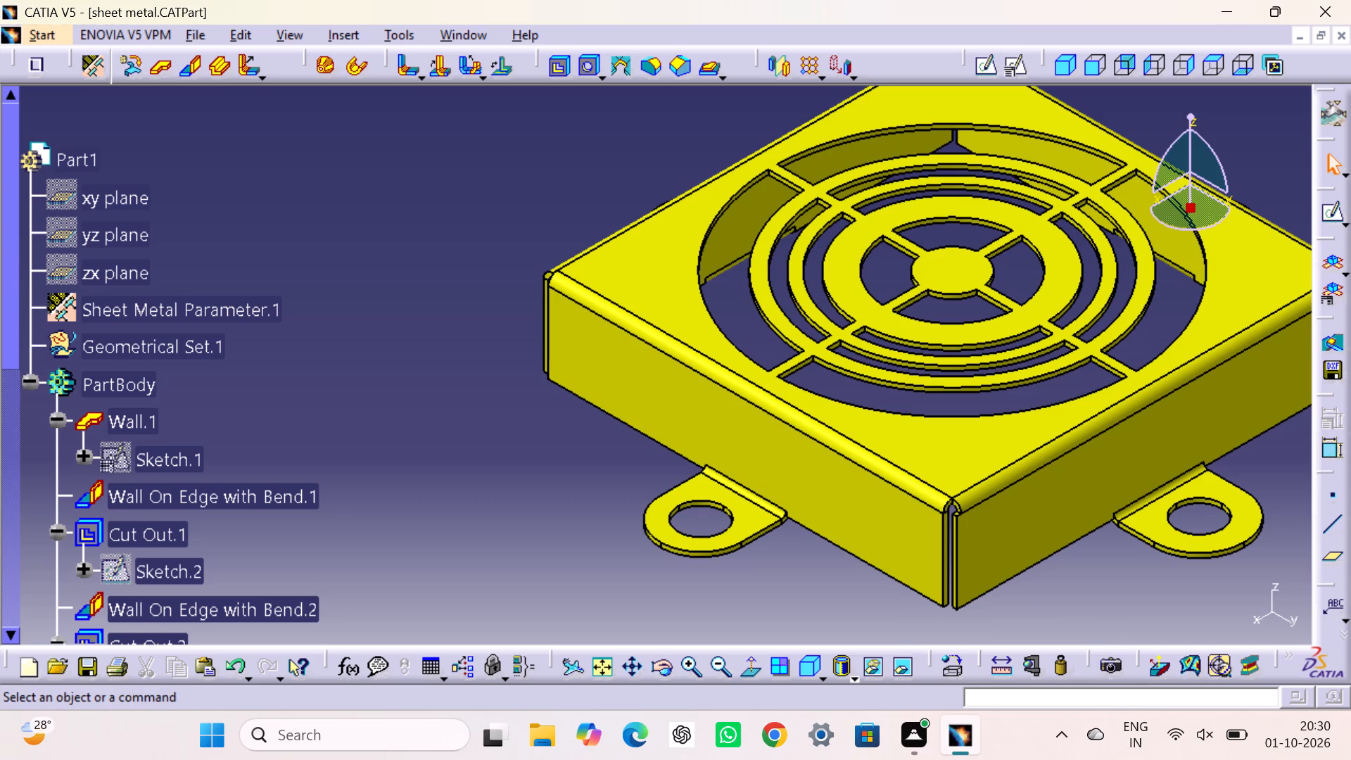
Update and save the sheet metal part.
key(ctrl+u)
key(ctrl+s)
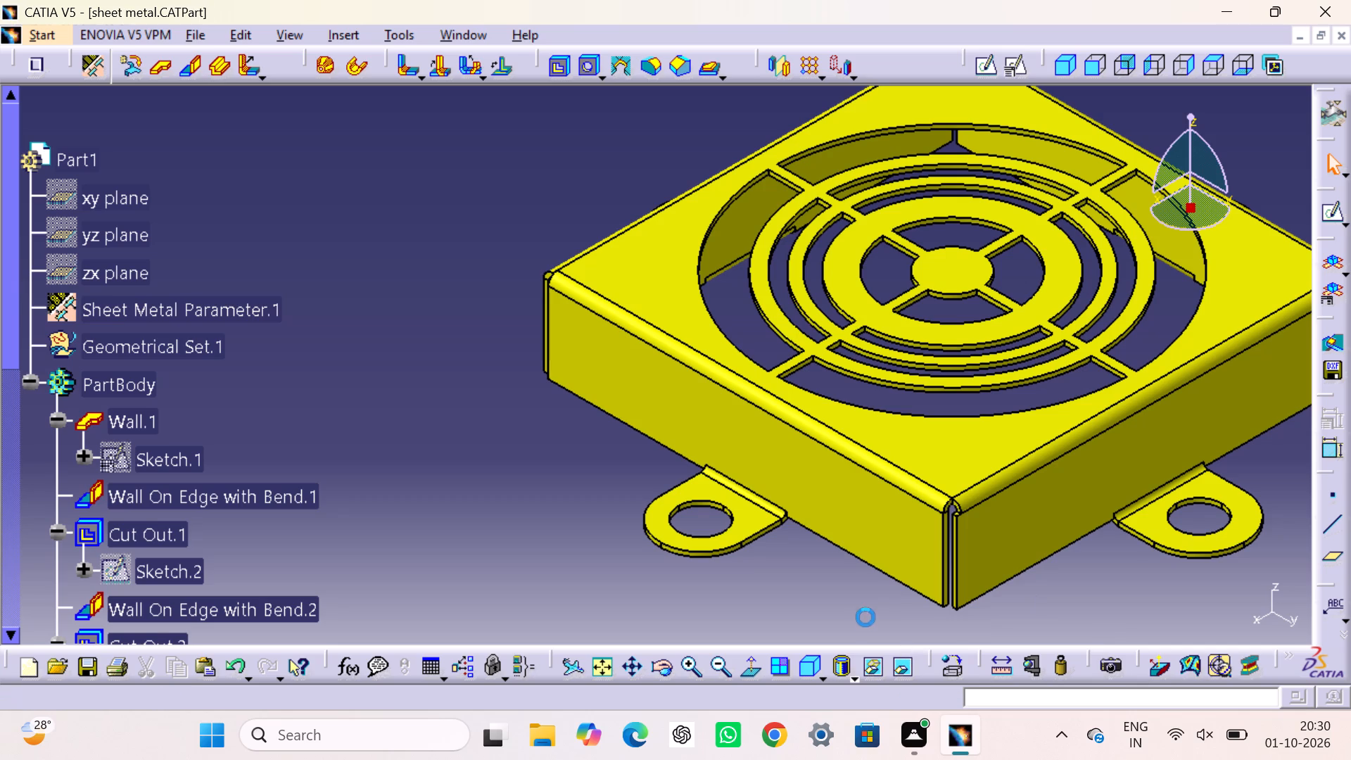
key(ctrl+s)
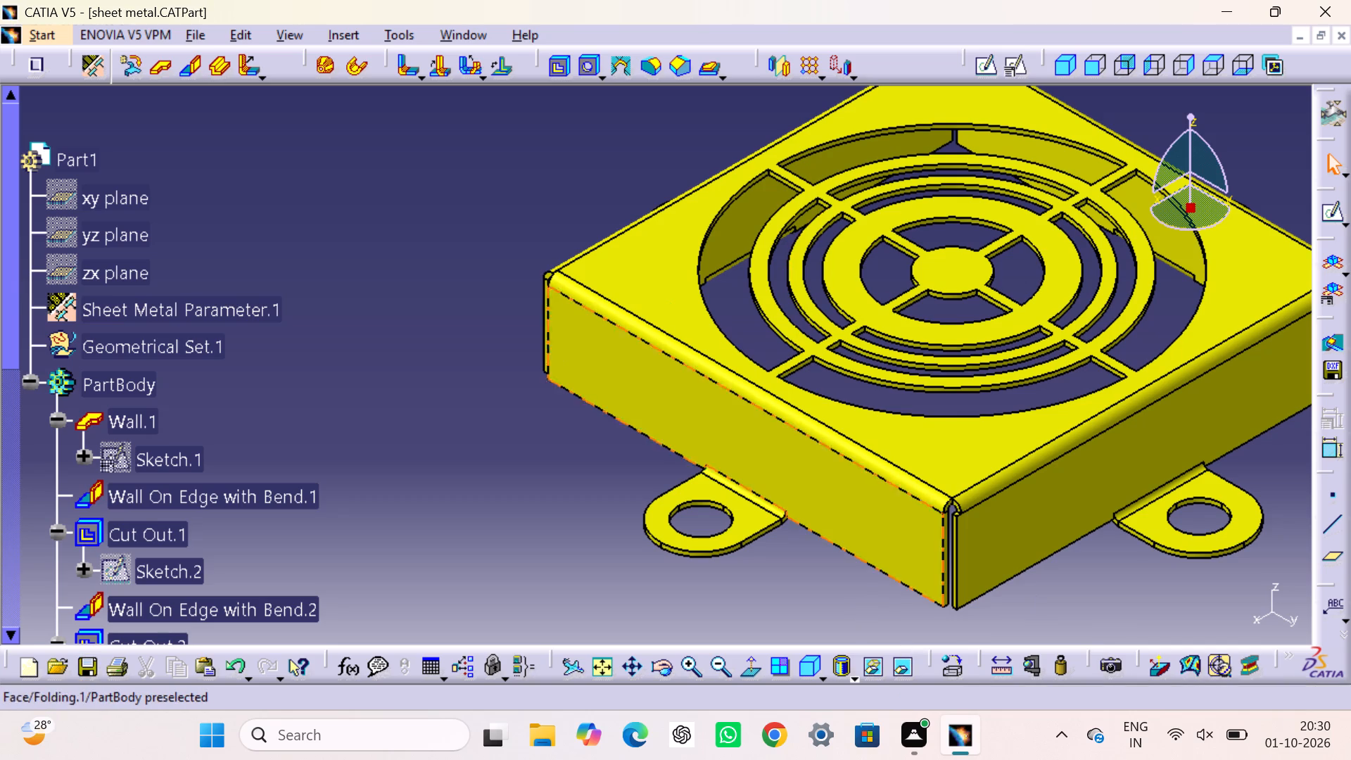
Return to Drawing1 and update the whole drawing to match the modified part.
click(450, 27)
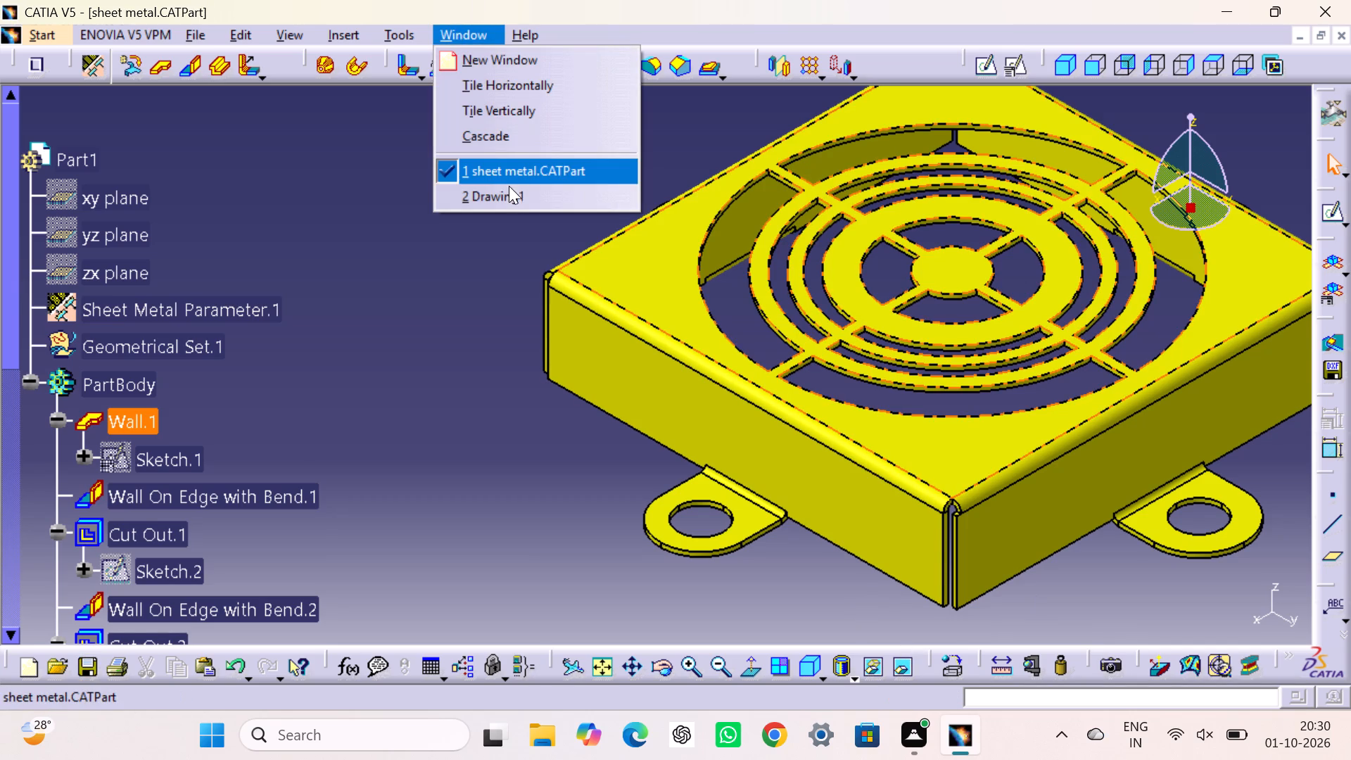
click(509, 194)
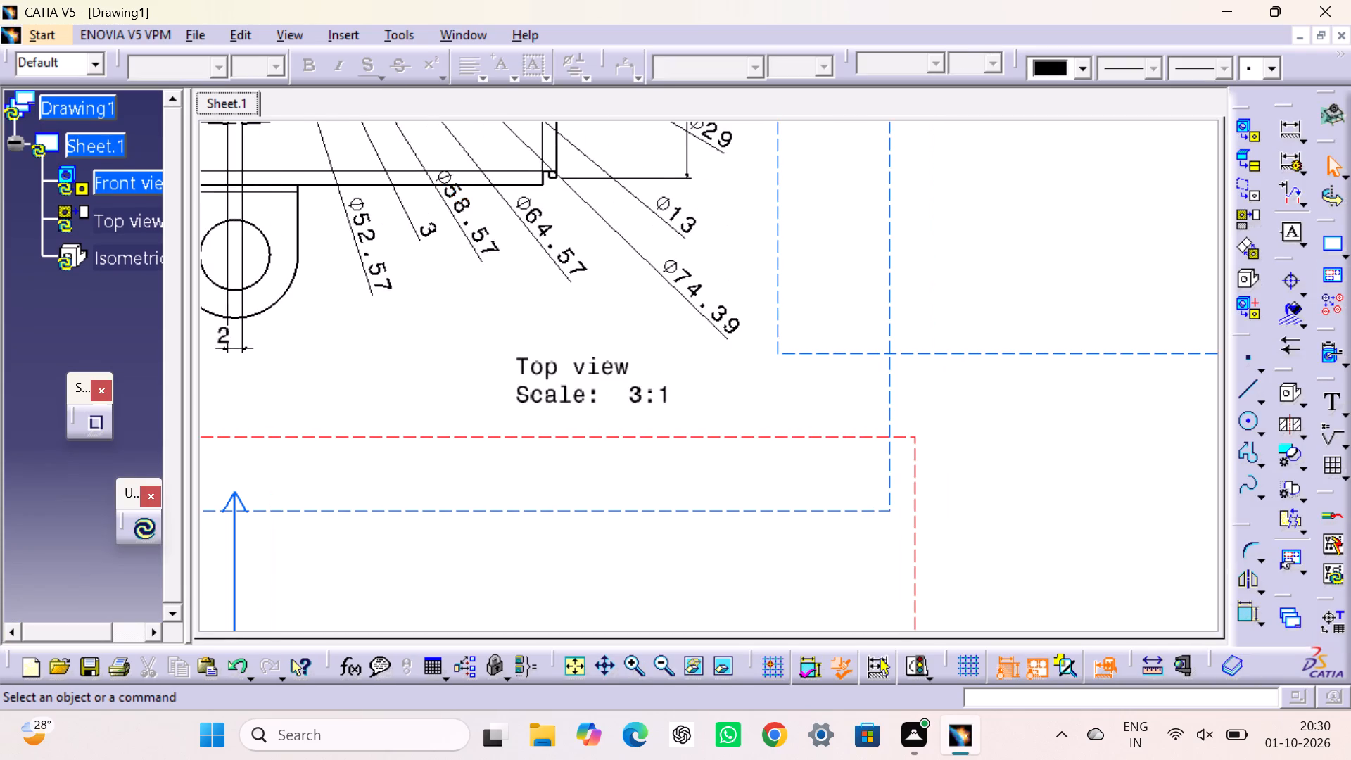
right_click(75, 101)
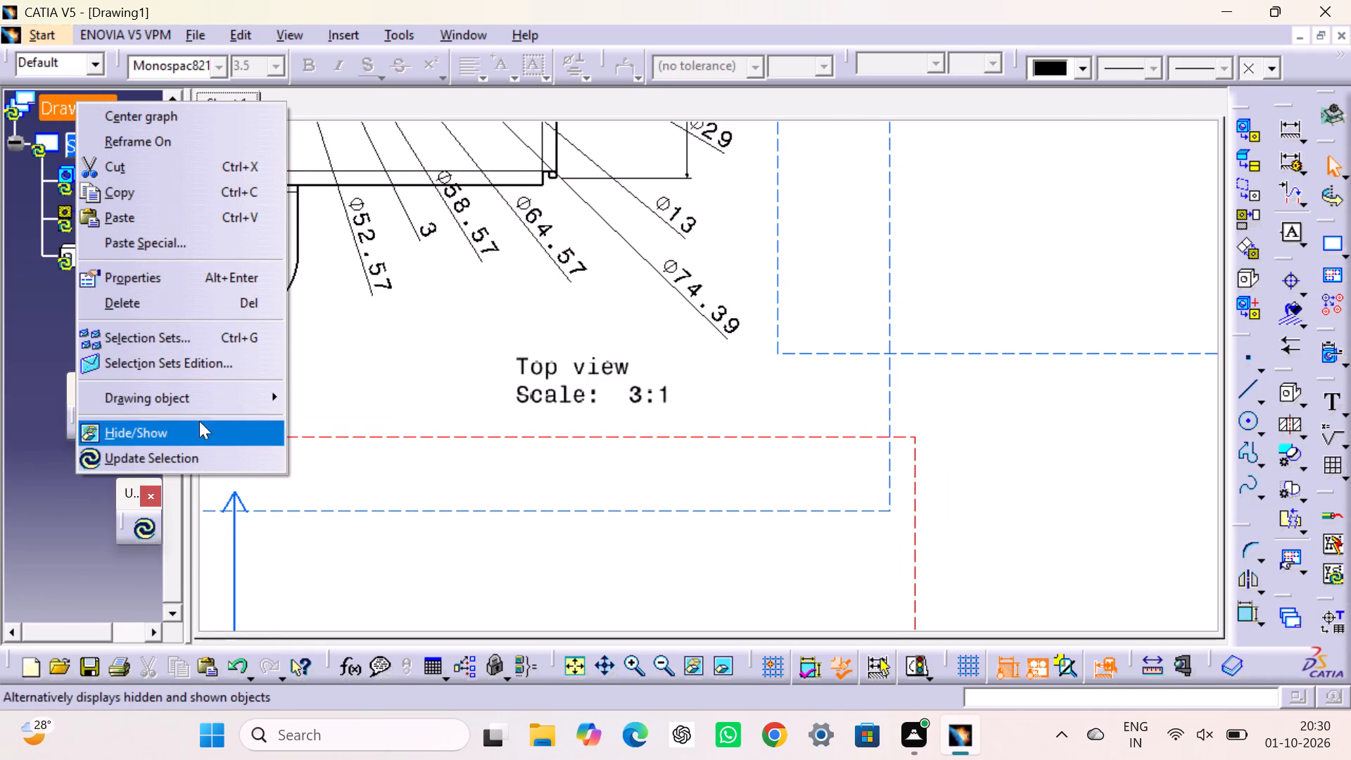
click(208, 450)
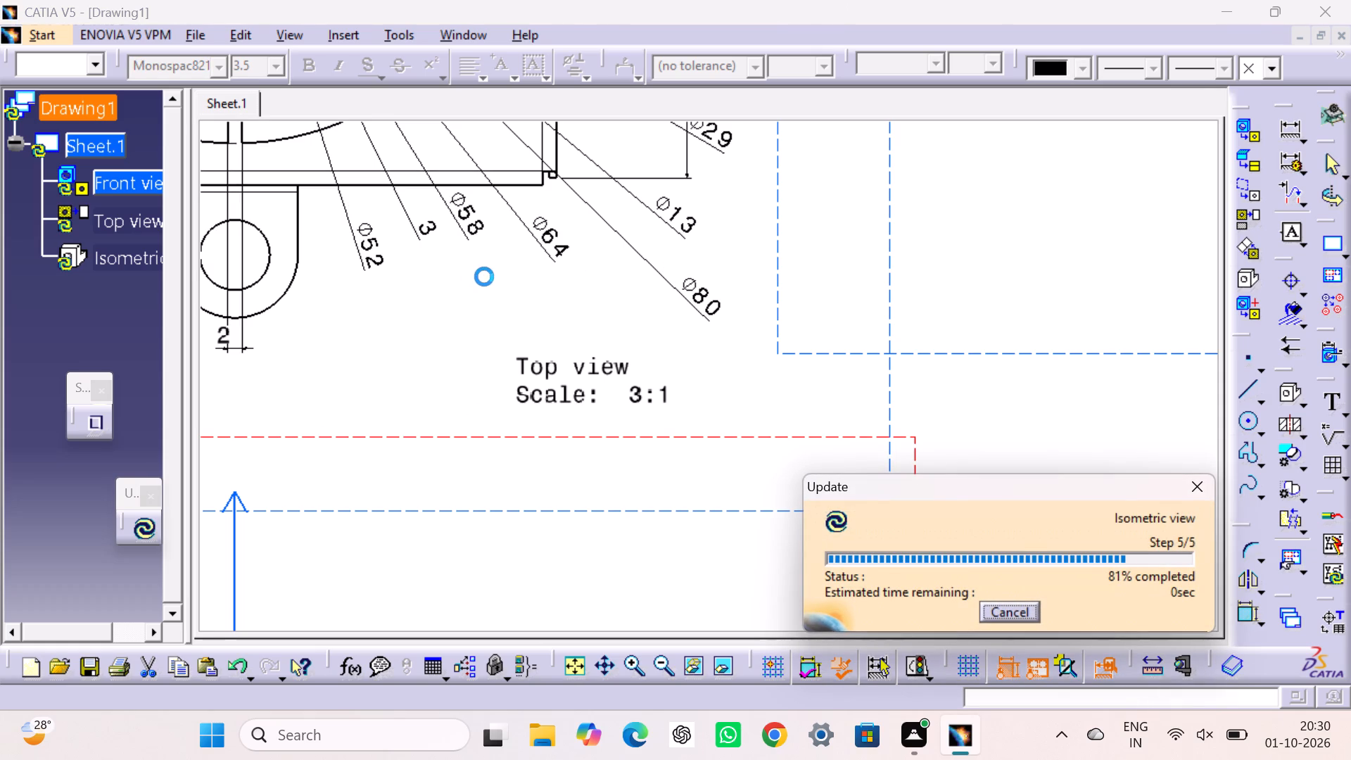
Set the font size of the side mounting tab's width dimension in the top view to 7.0 mm and move it slightly outward.
middle_drag(484, 277, 820, 576)
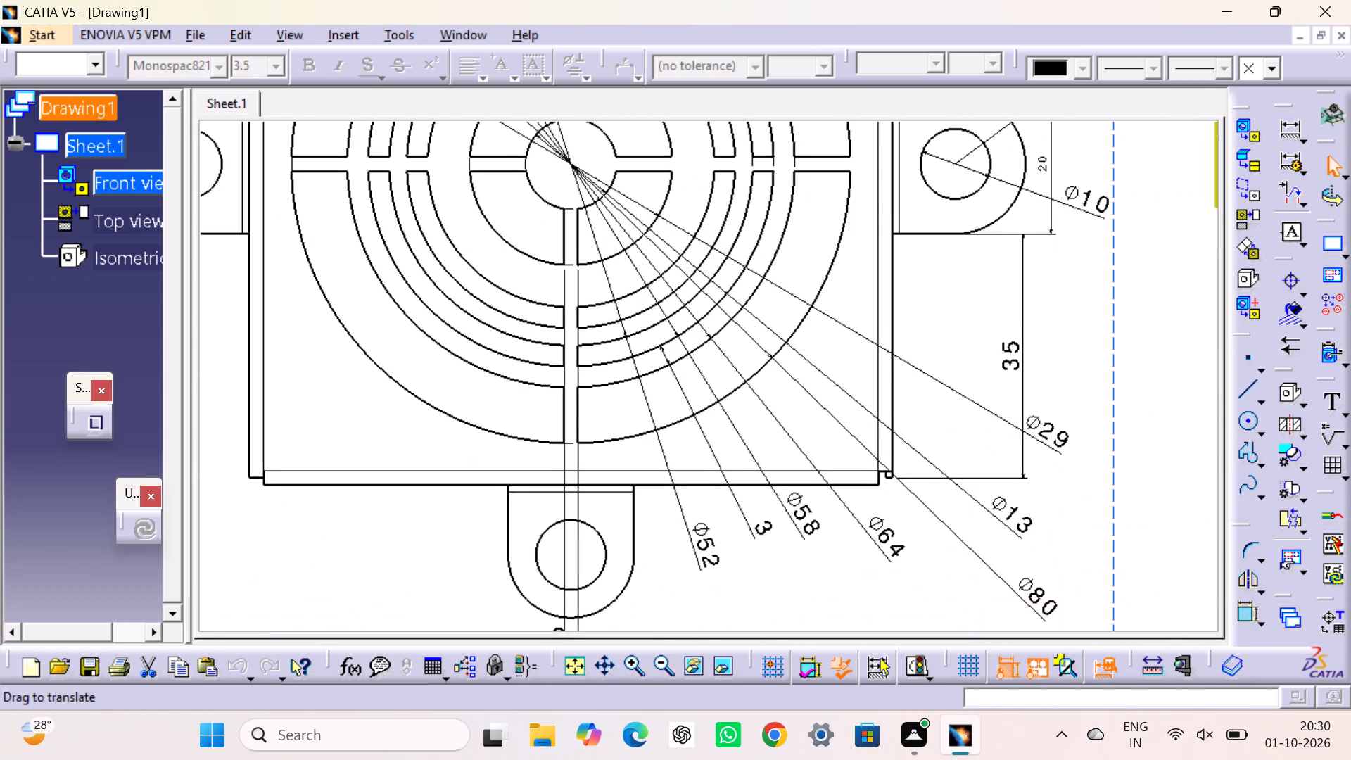
middle_drag(820, 576, 751, 514)
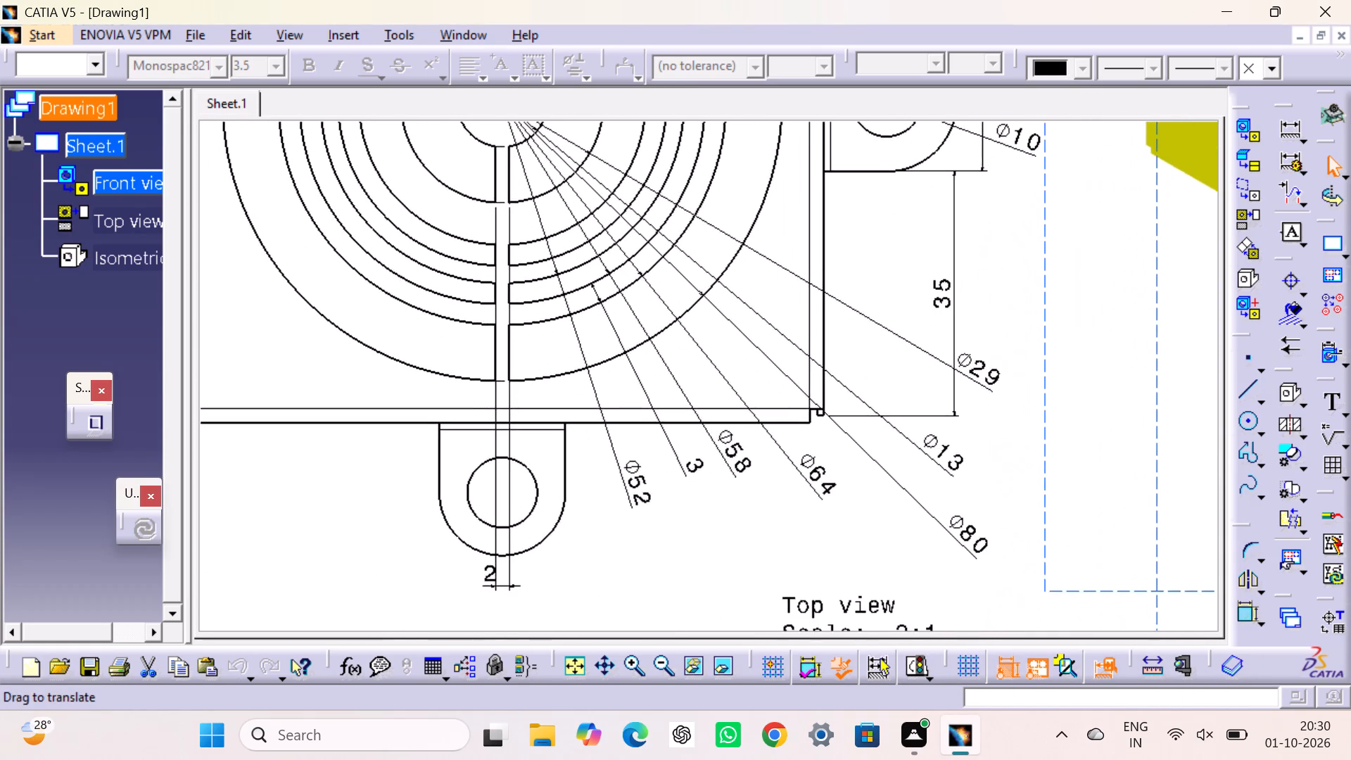
middle_drag(751, 514, 712, 449)
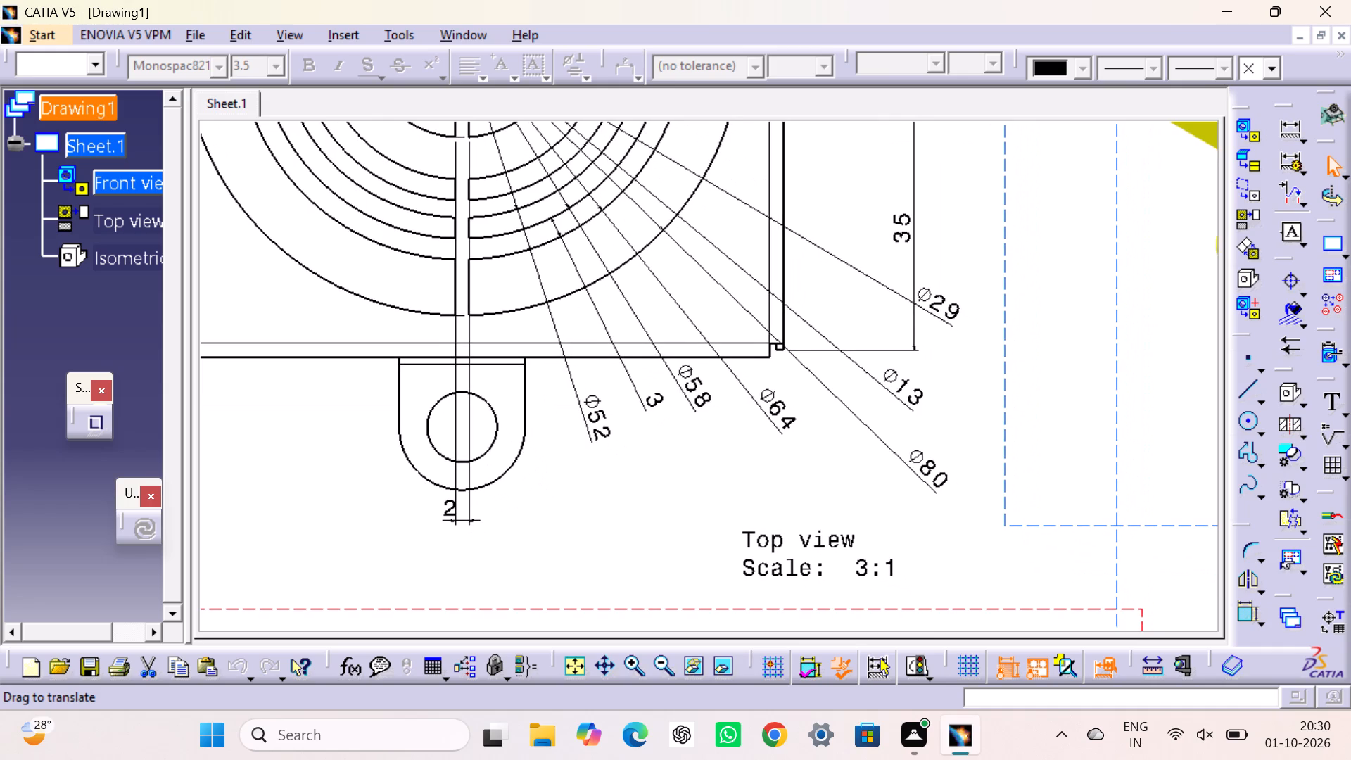
middle_drag(712, 449, 692, 557)
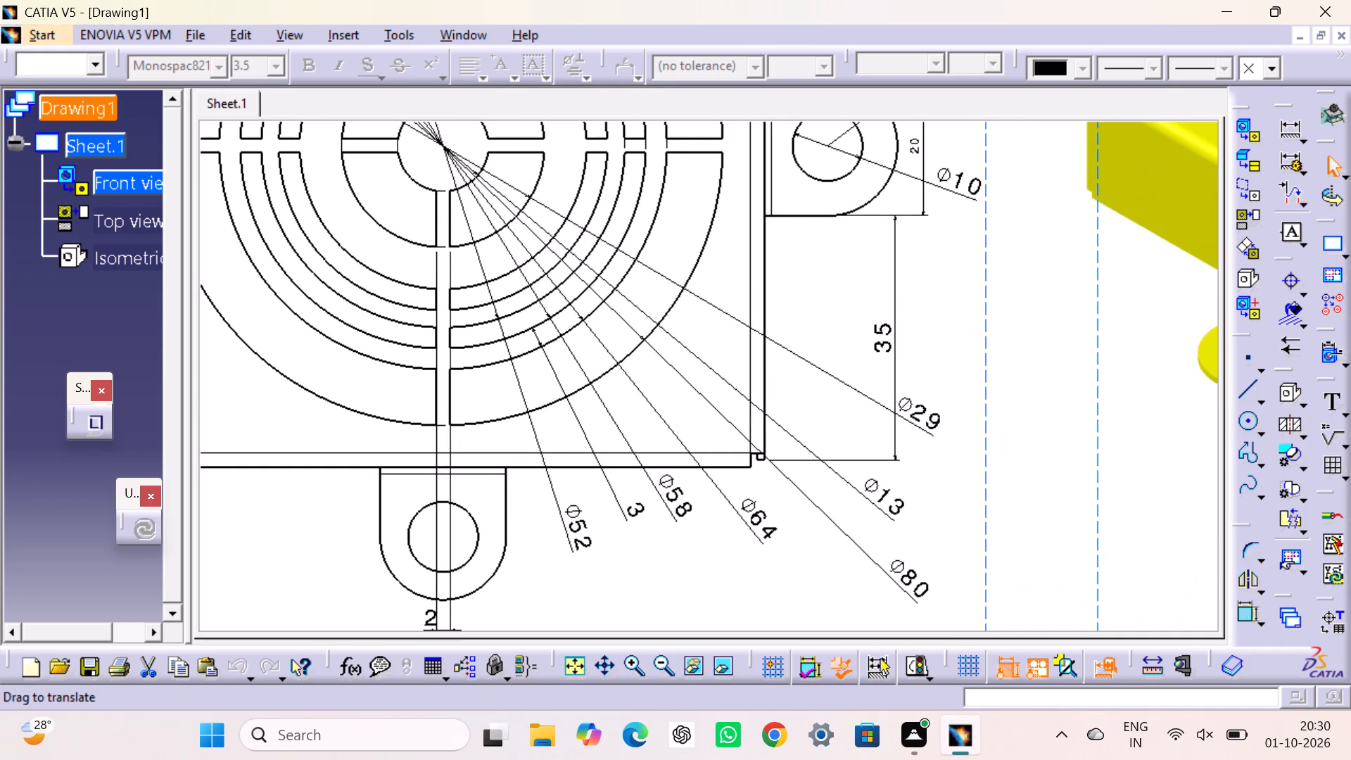
middle_drag(692, 557, 628, 530)
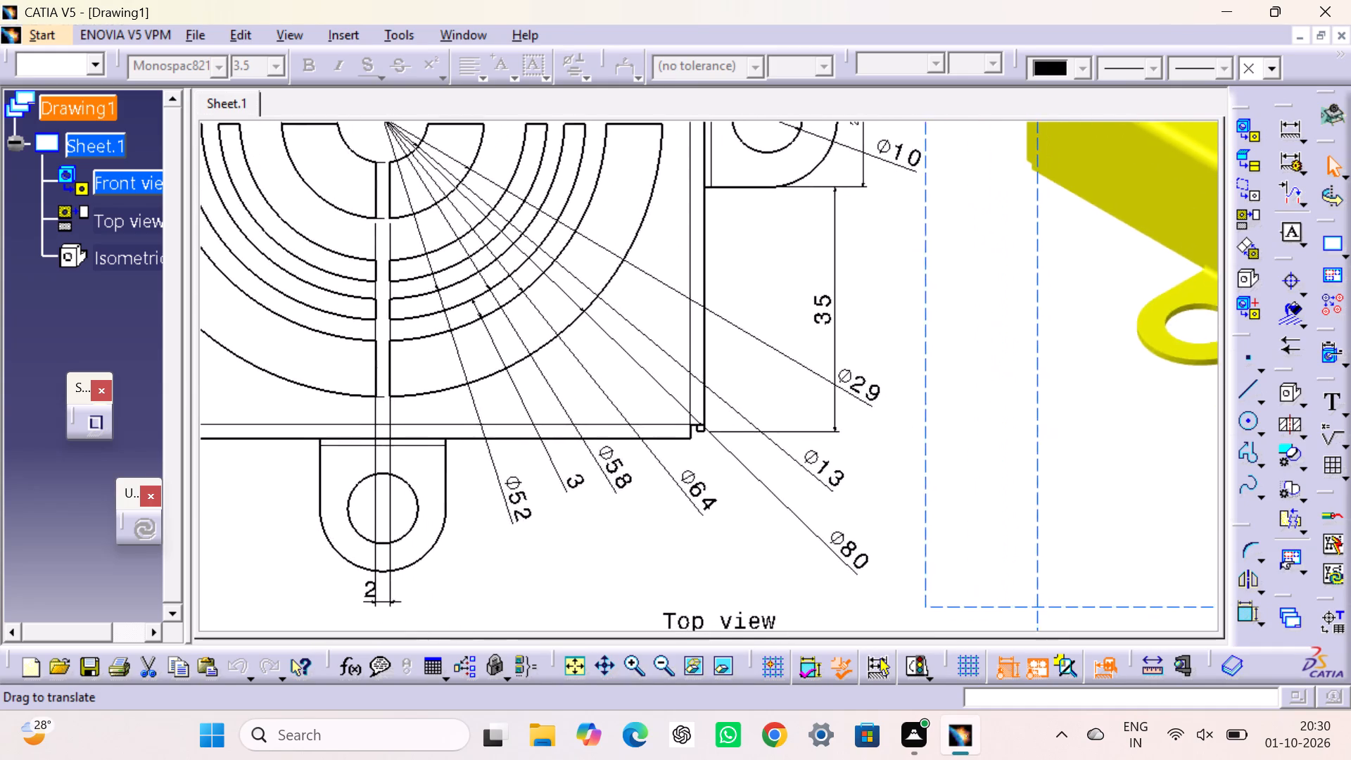
middle_drag(628, 530, 543, 657)
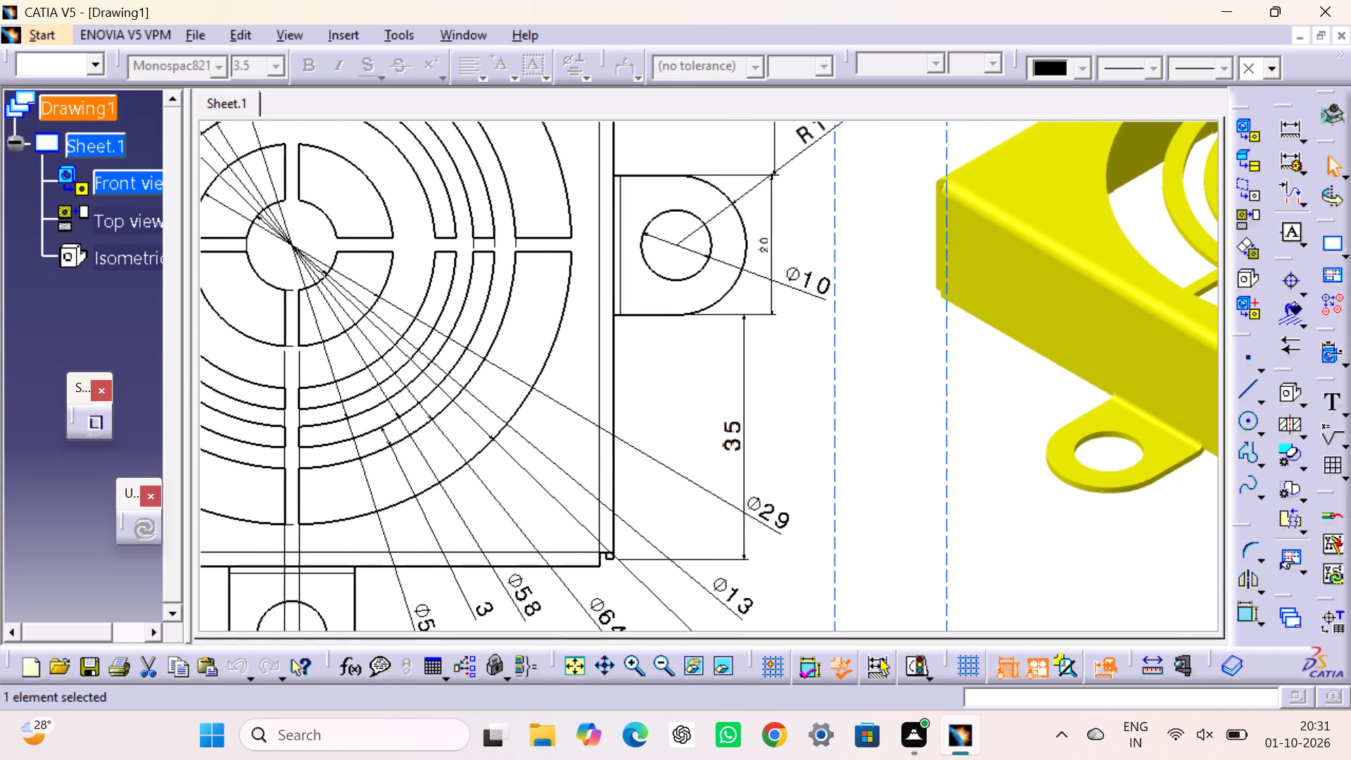
click(774, 211)
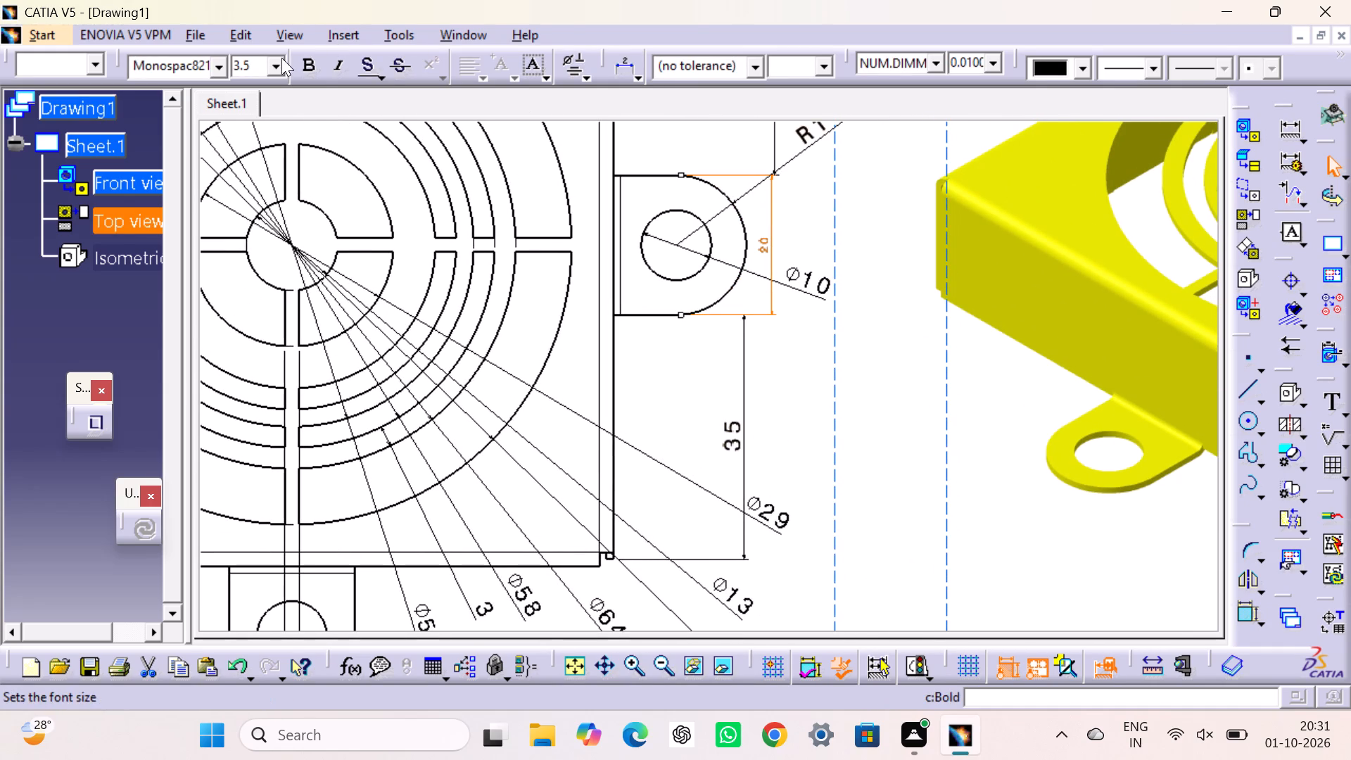
click(278, 60)
click(284, 135)
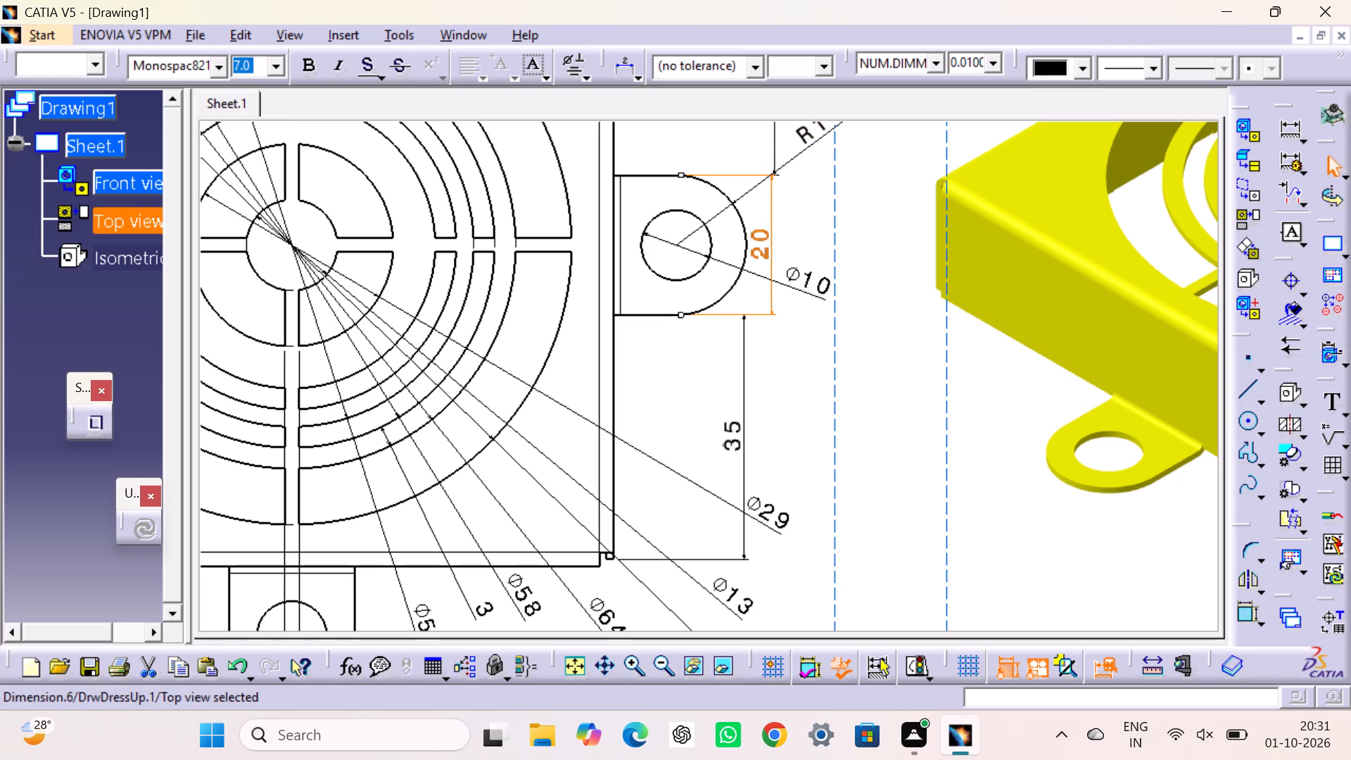
click(880, 230)
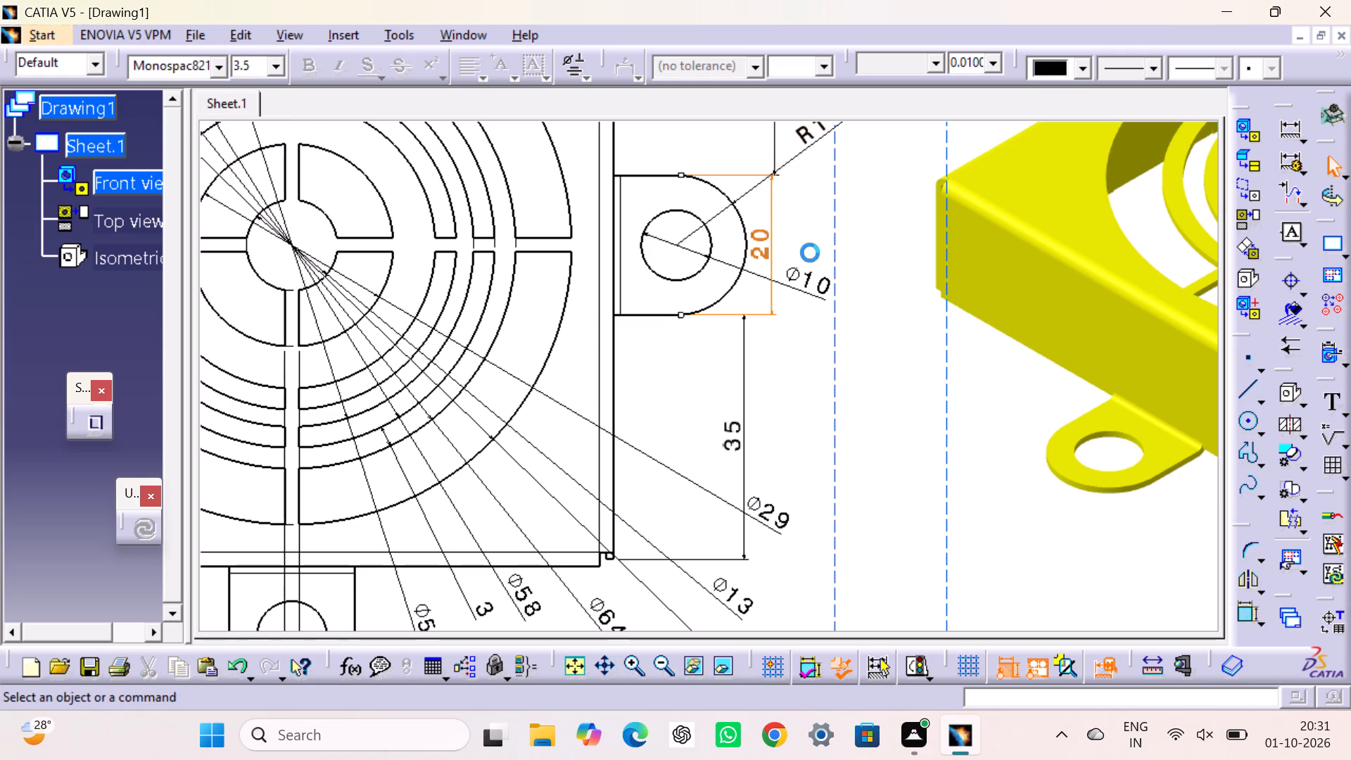
drag(768, 234, 785, 234)
click(804, 217)
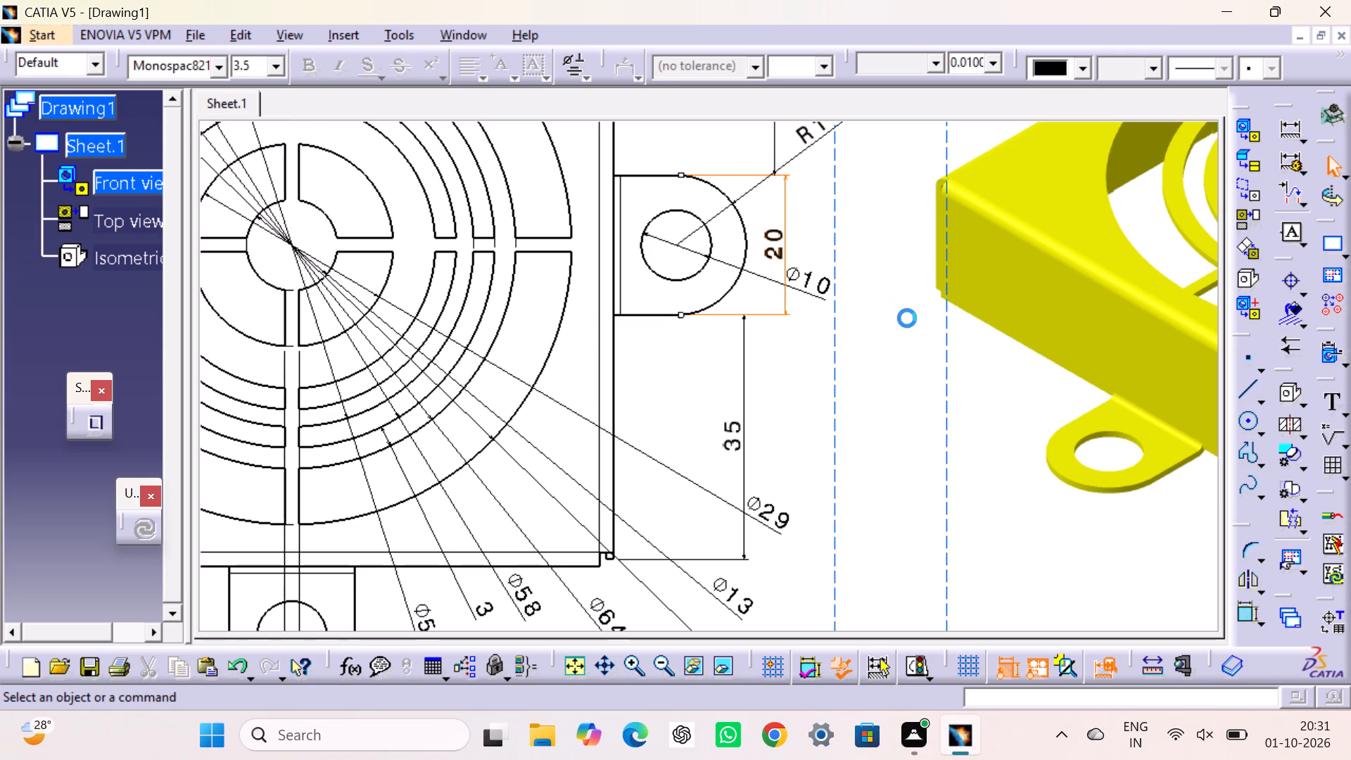
Set the font size of the front view's height, tab length and thickness dimensions to 7.0 mm.
middle_drag(907, 318, 883, 154)
middle_drag(811, 279, 823, 490)
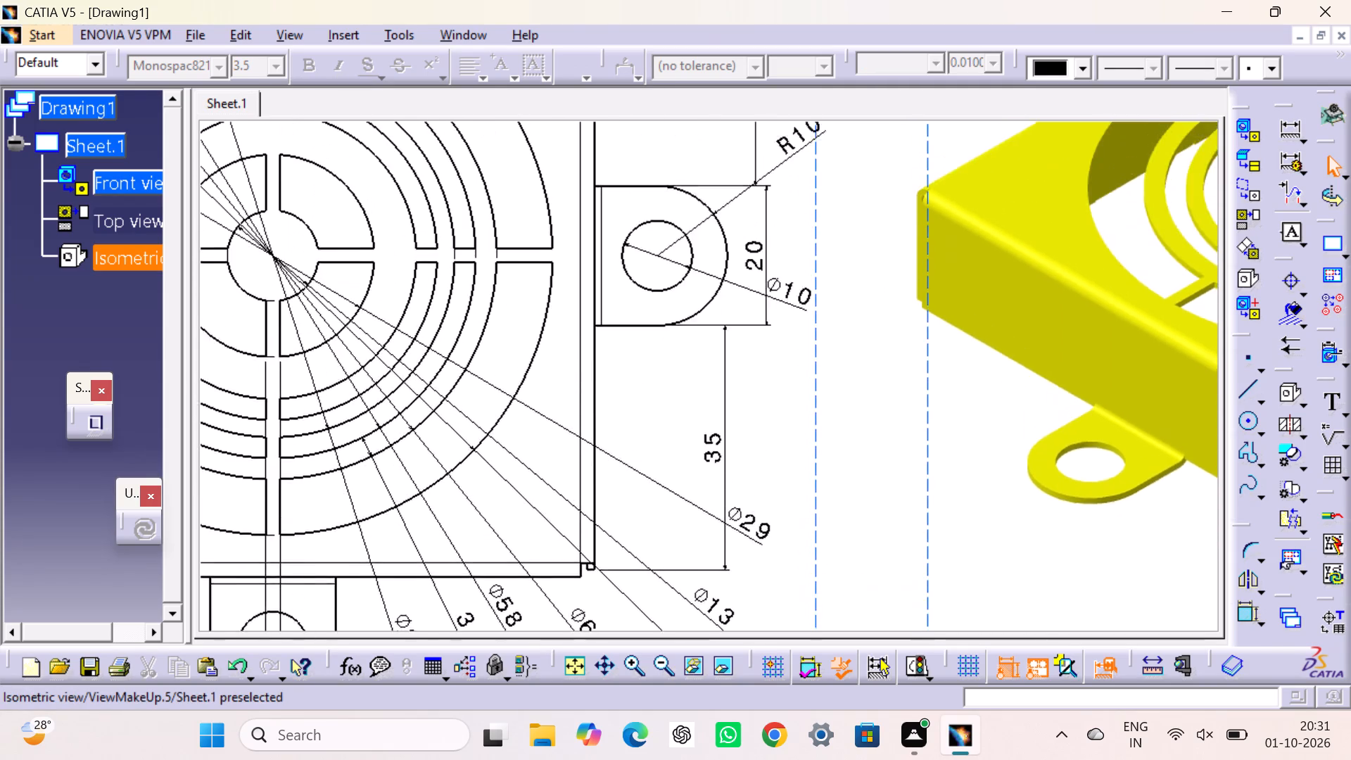
middle_drag(823, 490, 770, 130)
middle_drag(738, 374, 746, 65)
middle_drag(760, 360, 757, 118)
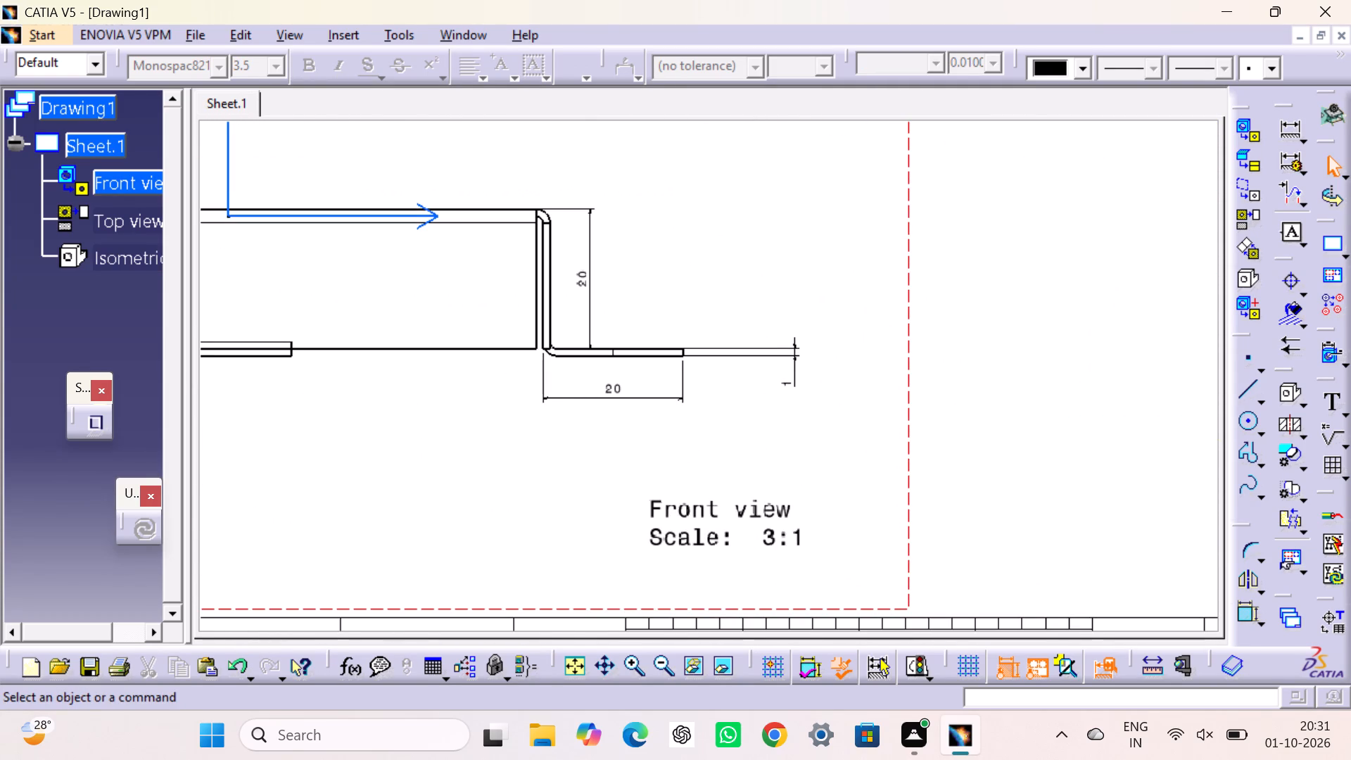
click(590, 267)
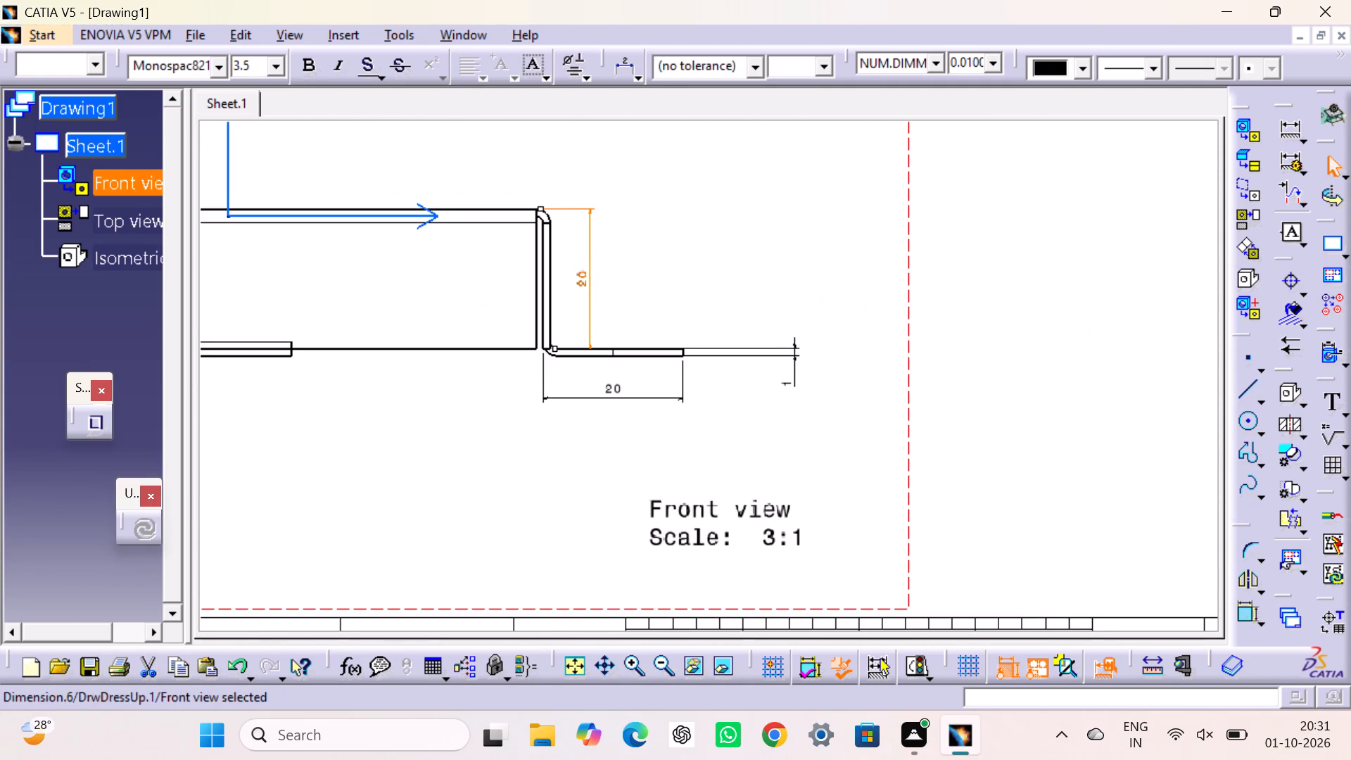
ctrl+click(607, 394)
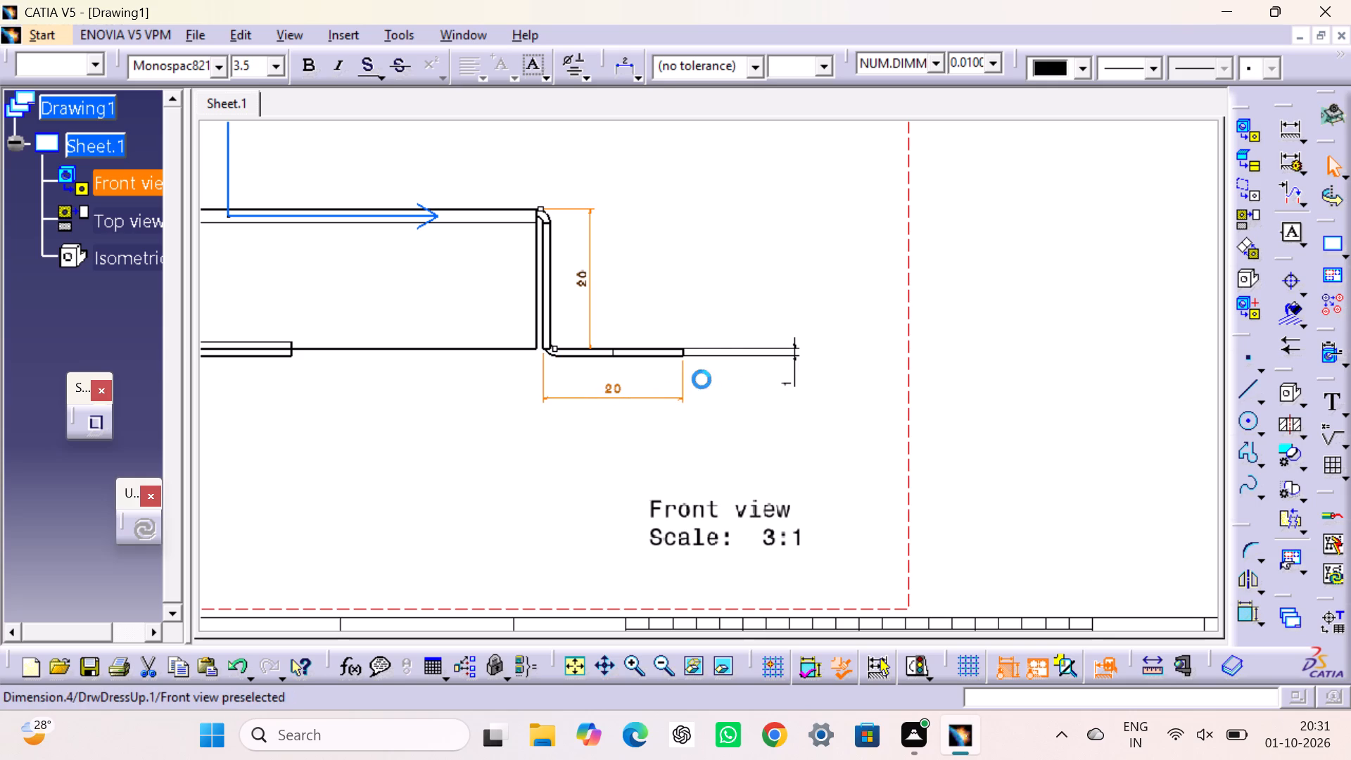
ctrl+click(796, 386)
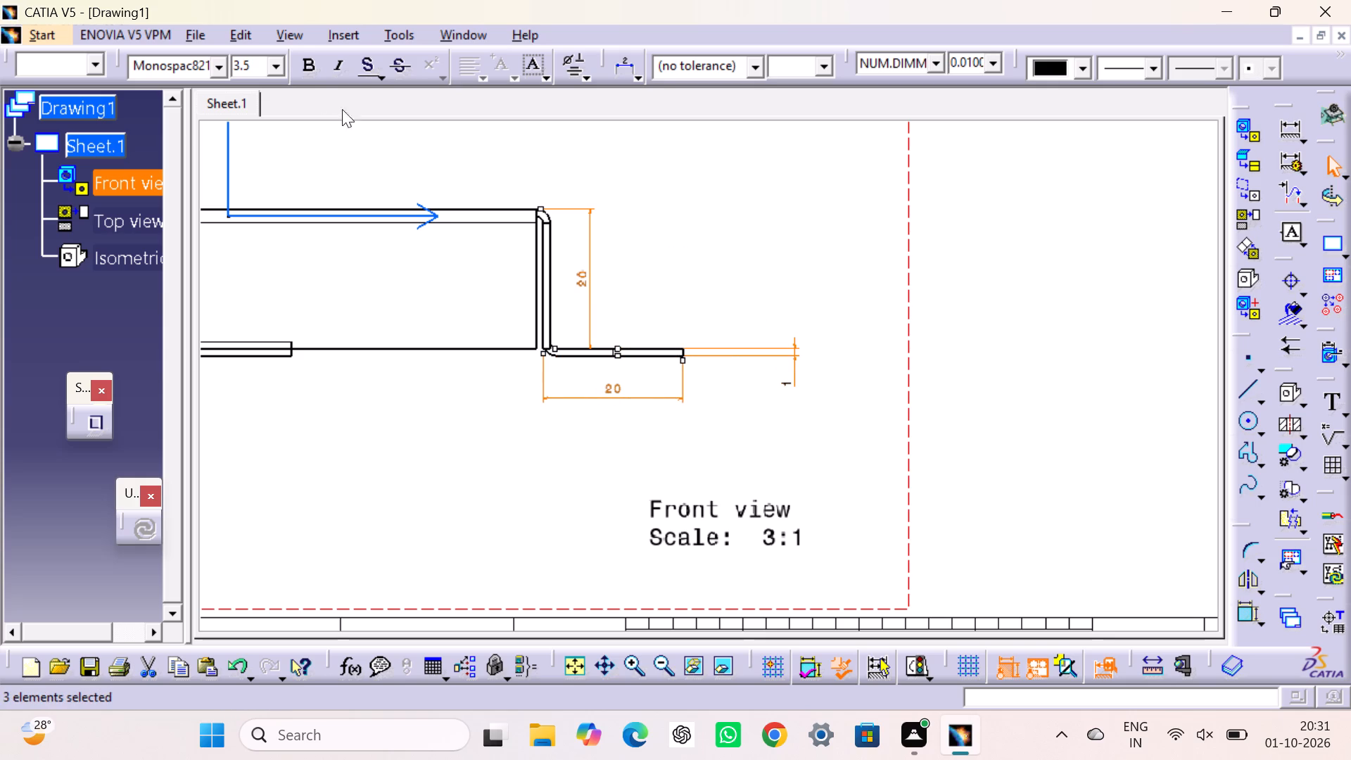
click(274, 68)
click(277, 133)
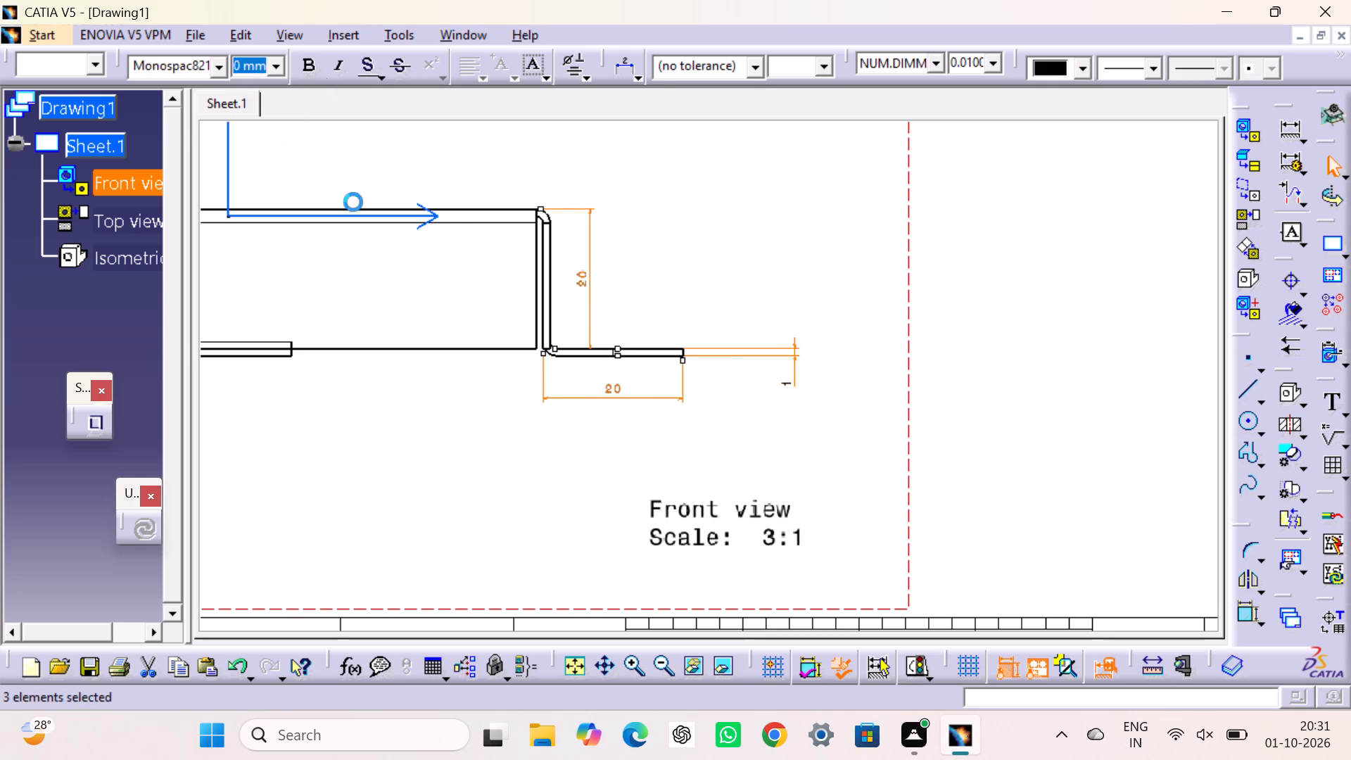
click(687, 220)
click(776, 299)
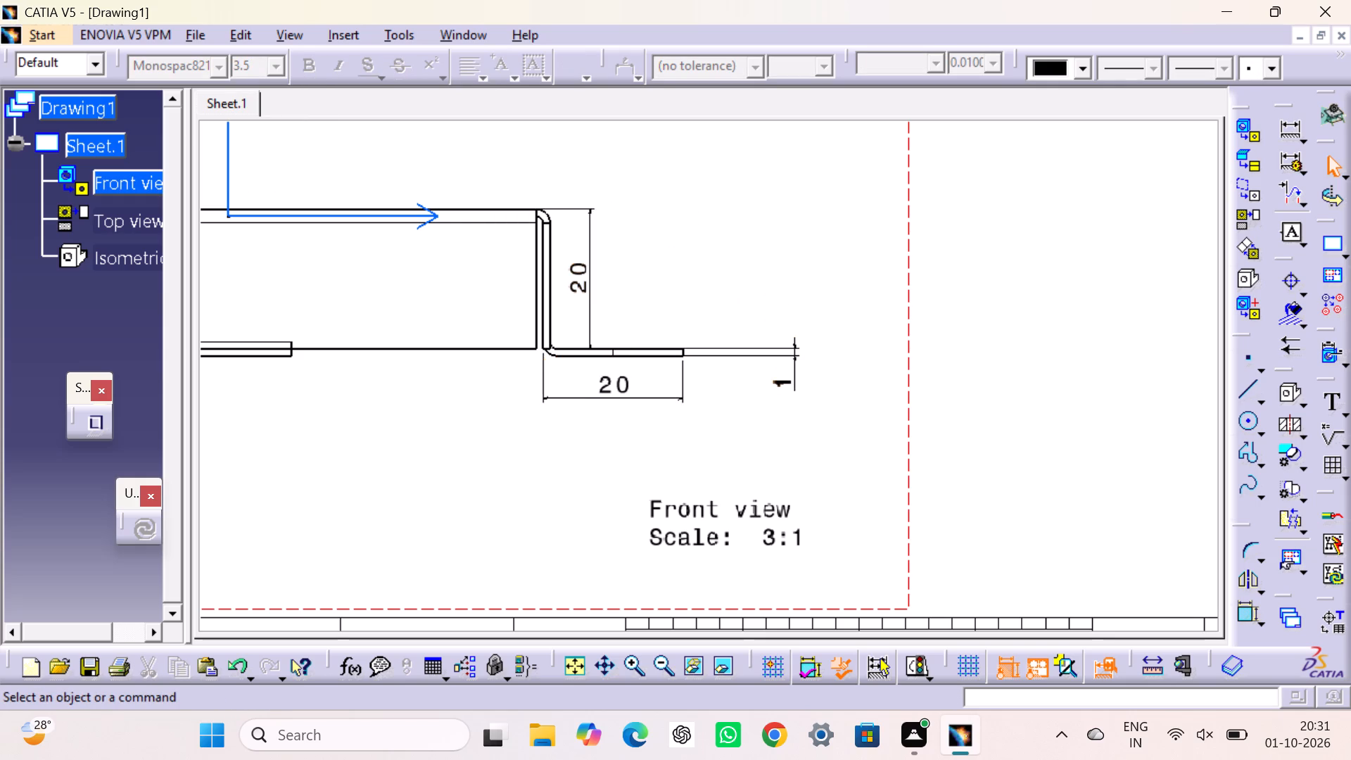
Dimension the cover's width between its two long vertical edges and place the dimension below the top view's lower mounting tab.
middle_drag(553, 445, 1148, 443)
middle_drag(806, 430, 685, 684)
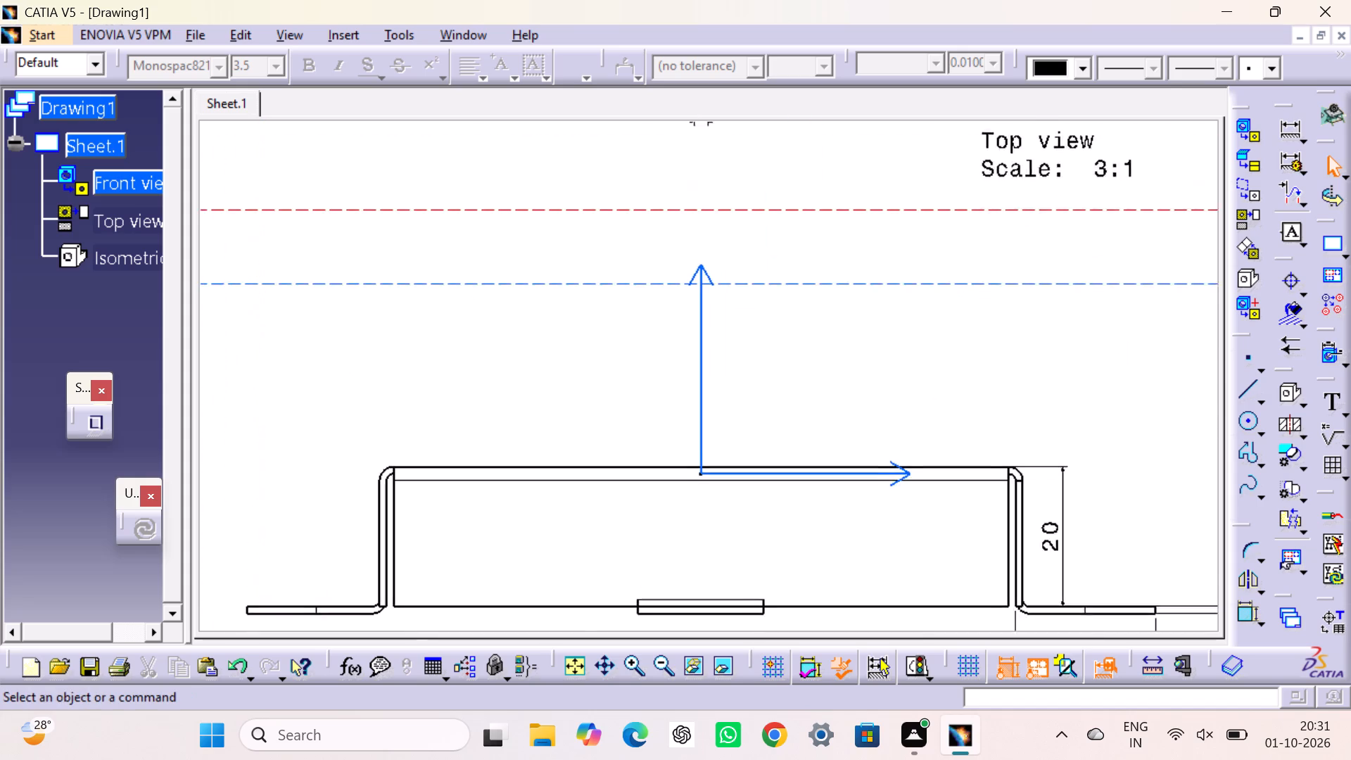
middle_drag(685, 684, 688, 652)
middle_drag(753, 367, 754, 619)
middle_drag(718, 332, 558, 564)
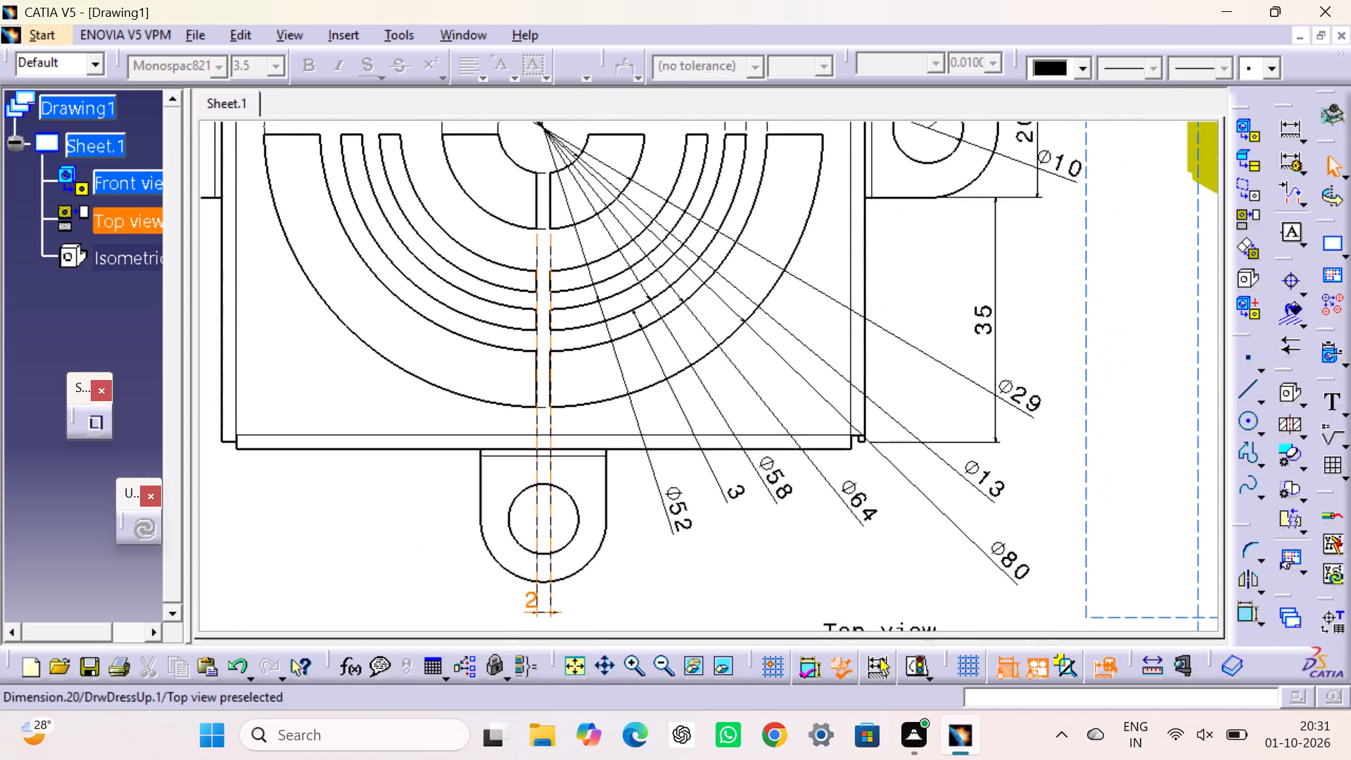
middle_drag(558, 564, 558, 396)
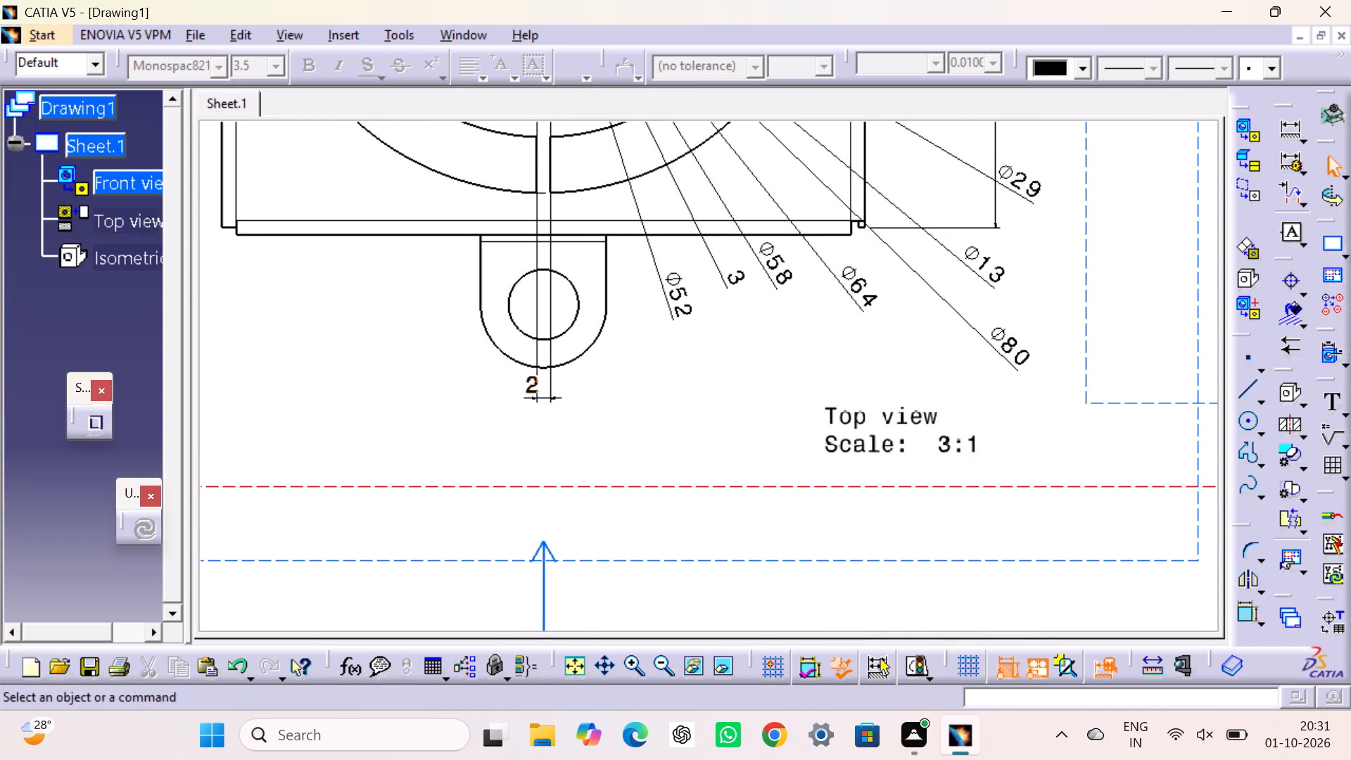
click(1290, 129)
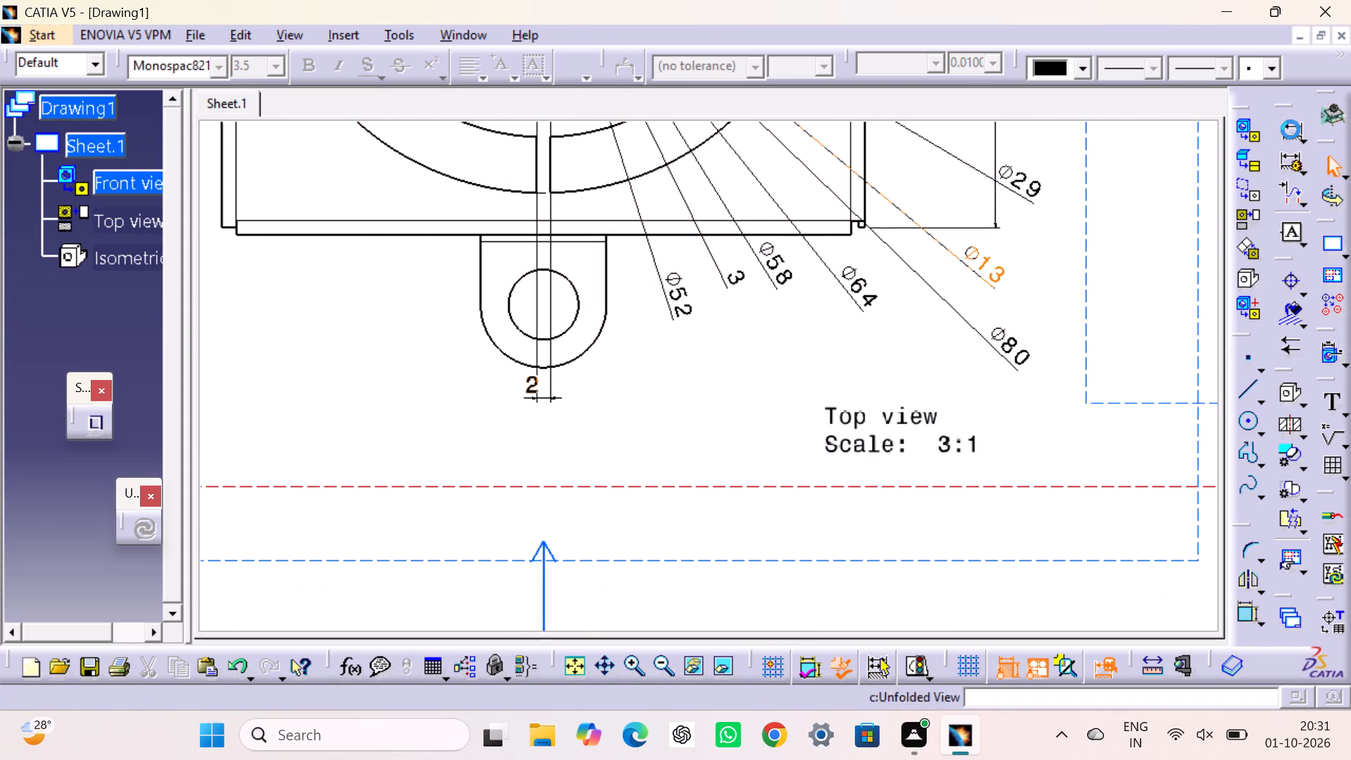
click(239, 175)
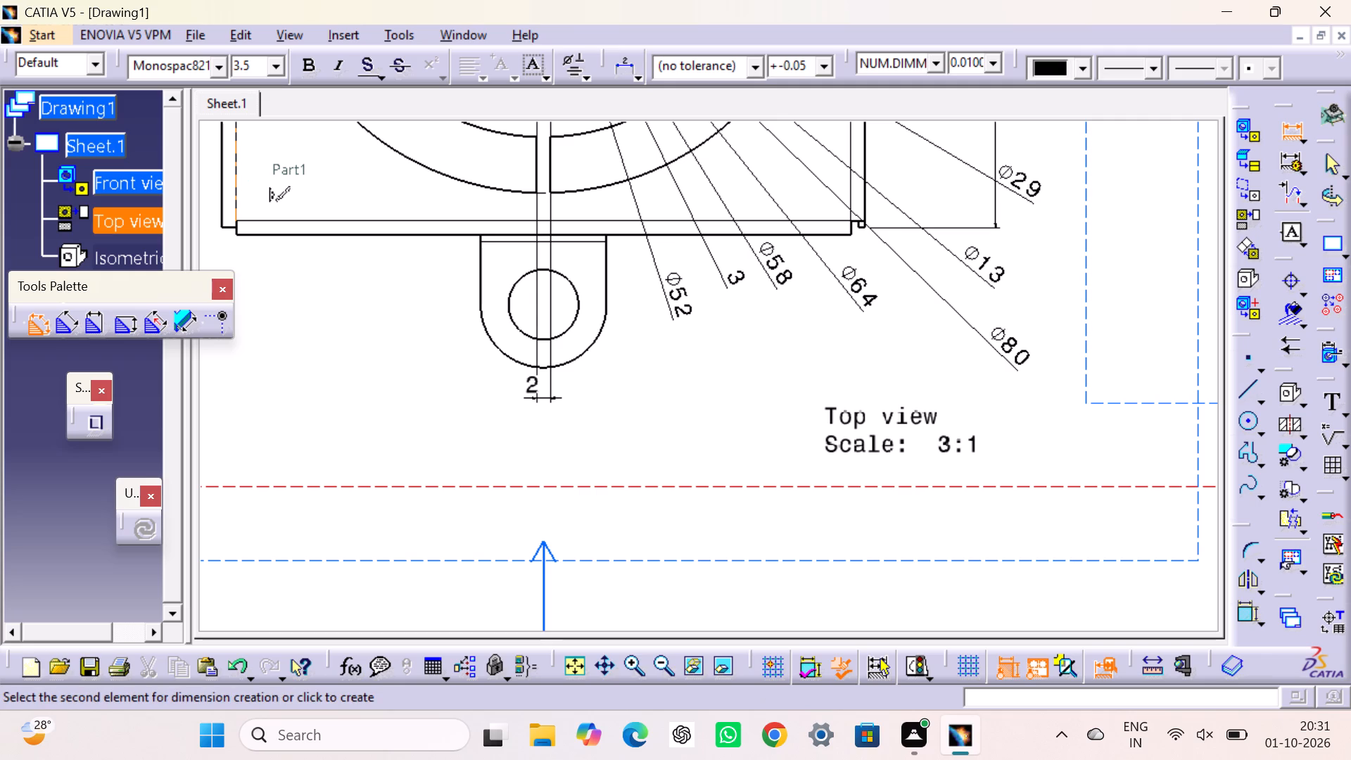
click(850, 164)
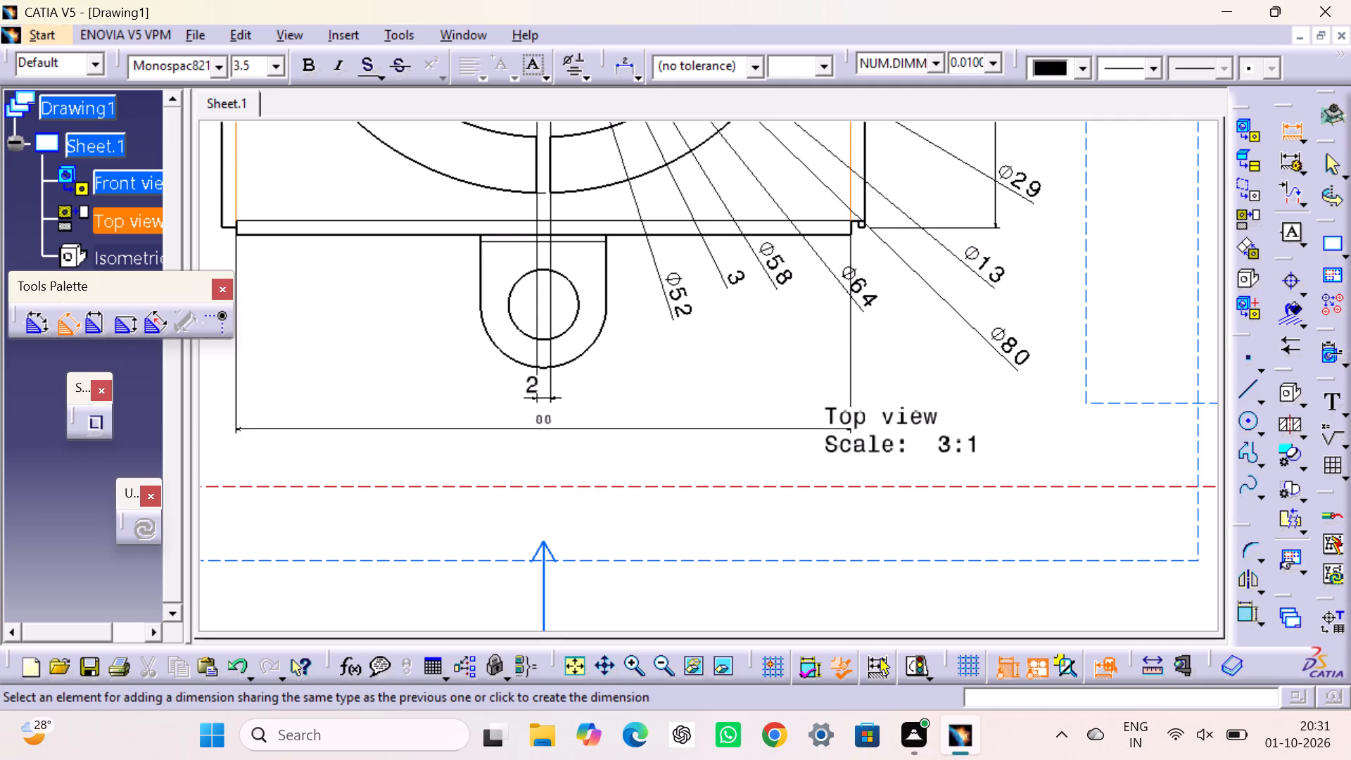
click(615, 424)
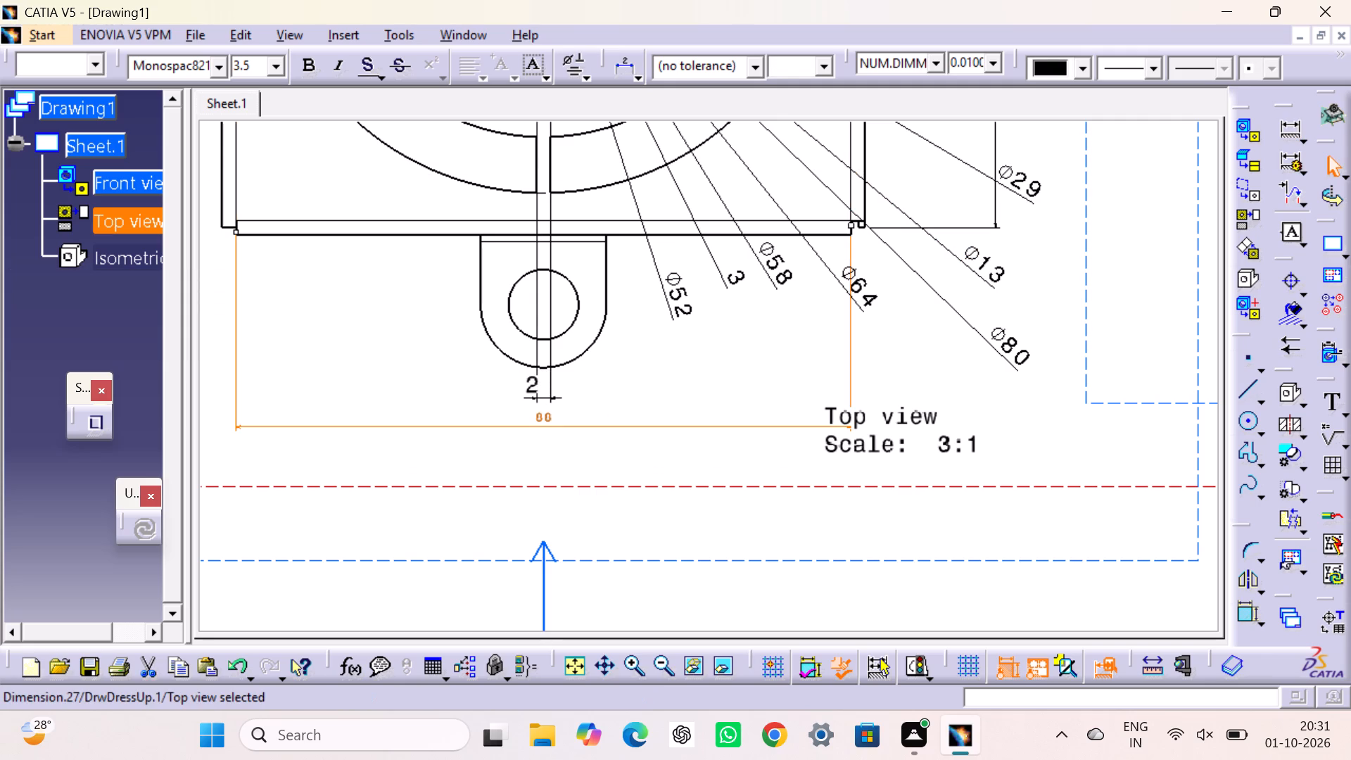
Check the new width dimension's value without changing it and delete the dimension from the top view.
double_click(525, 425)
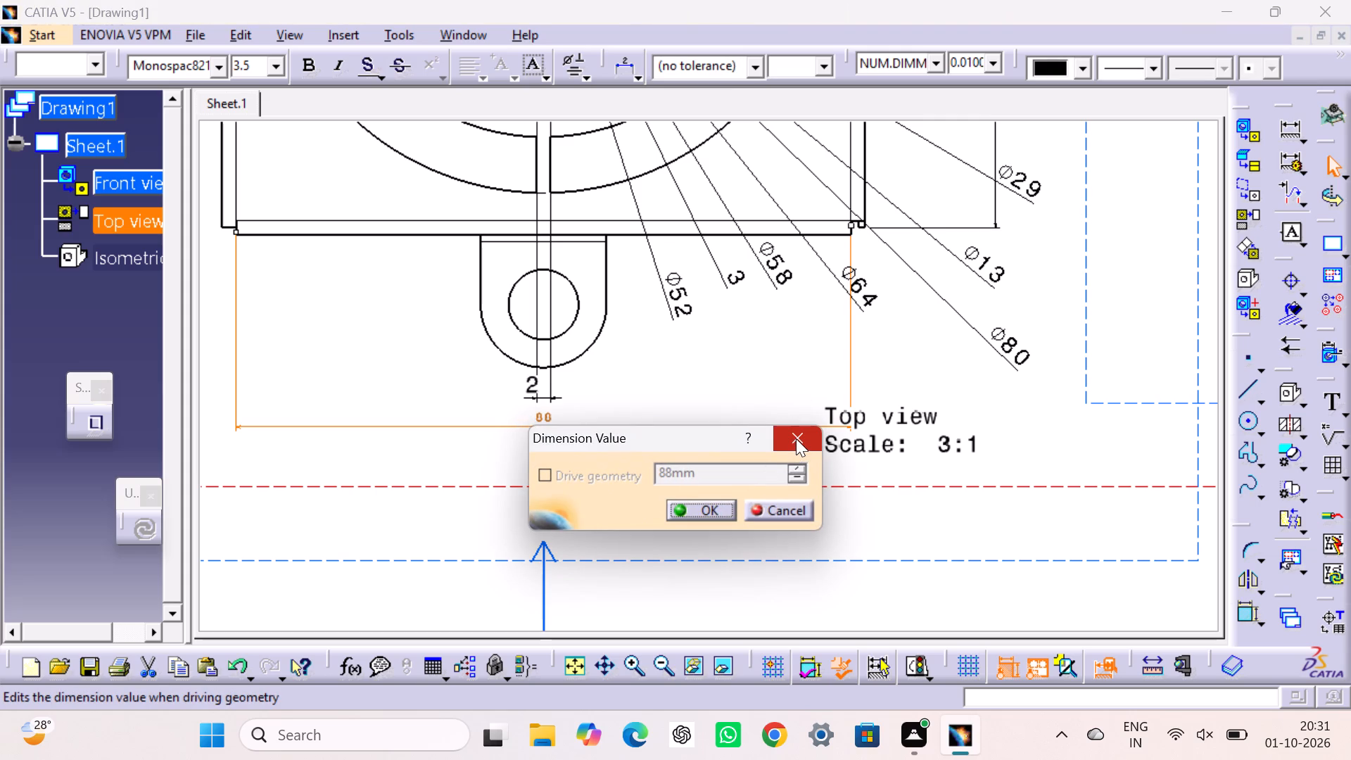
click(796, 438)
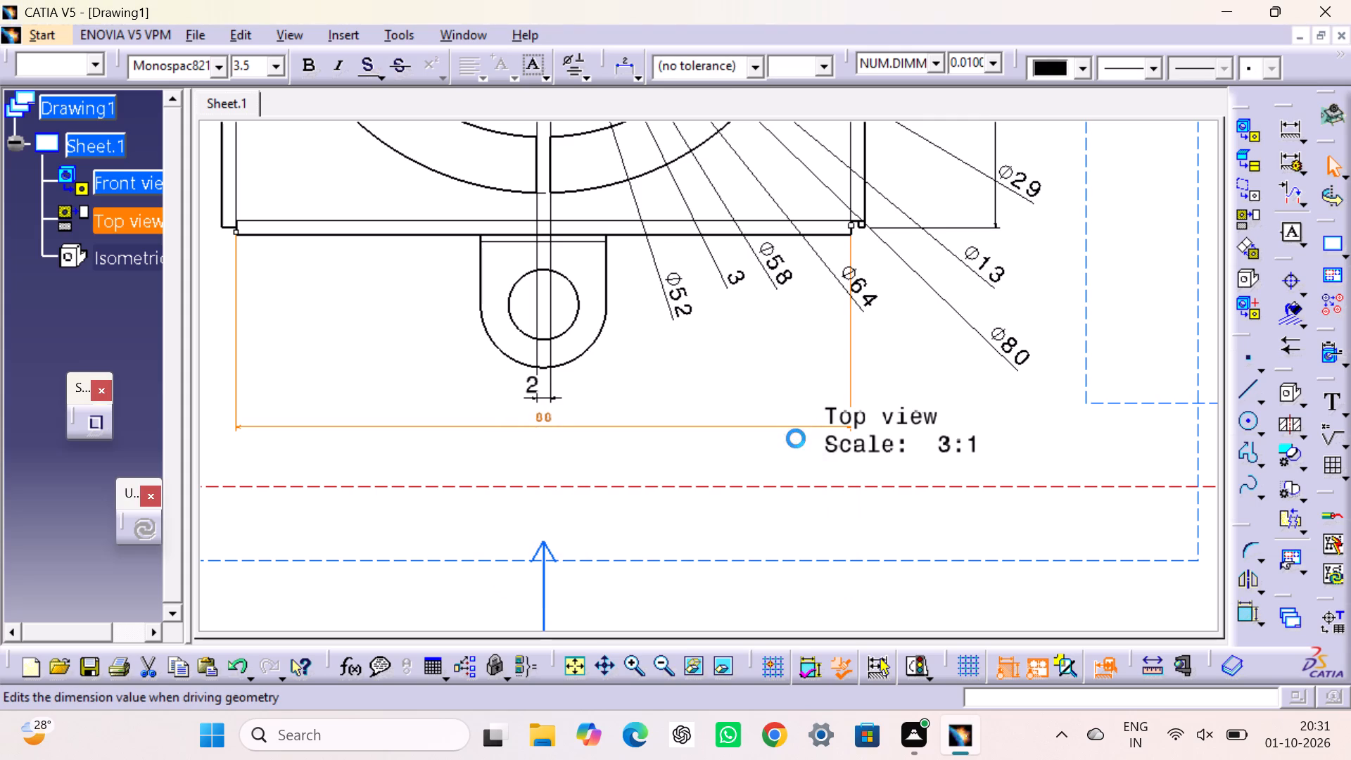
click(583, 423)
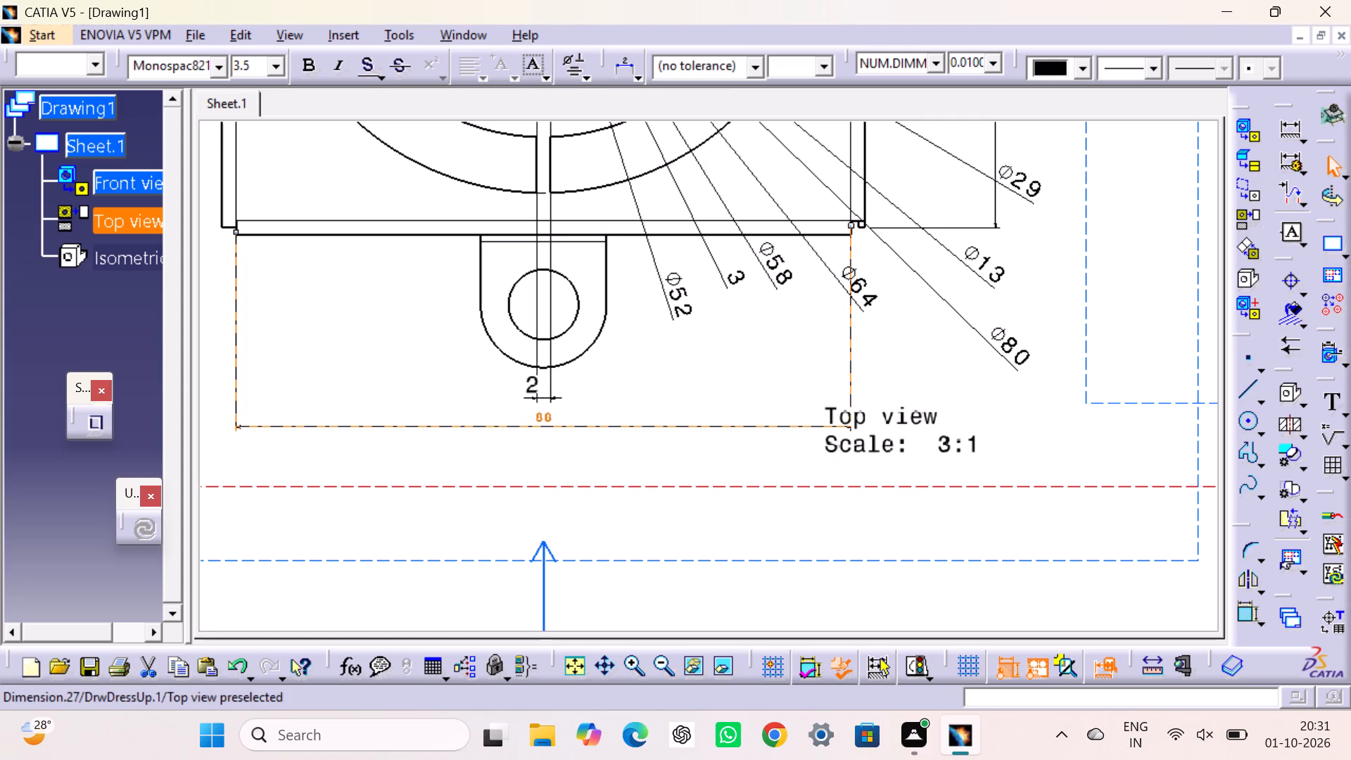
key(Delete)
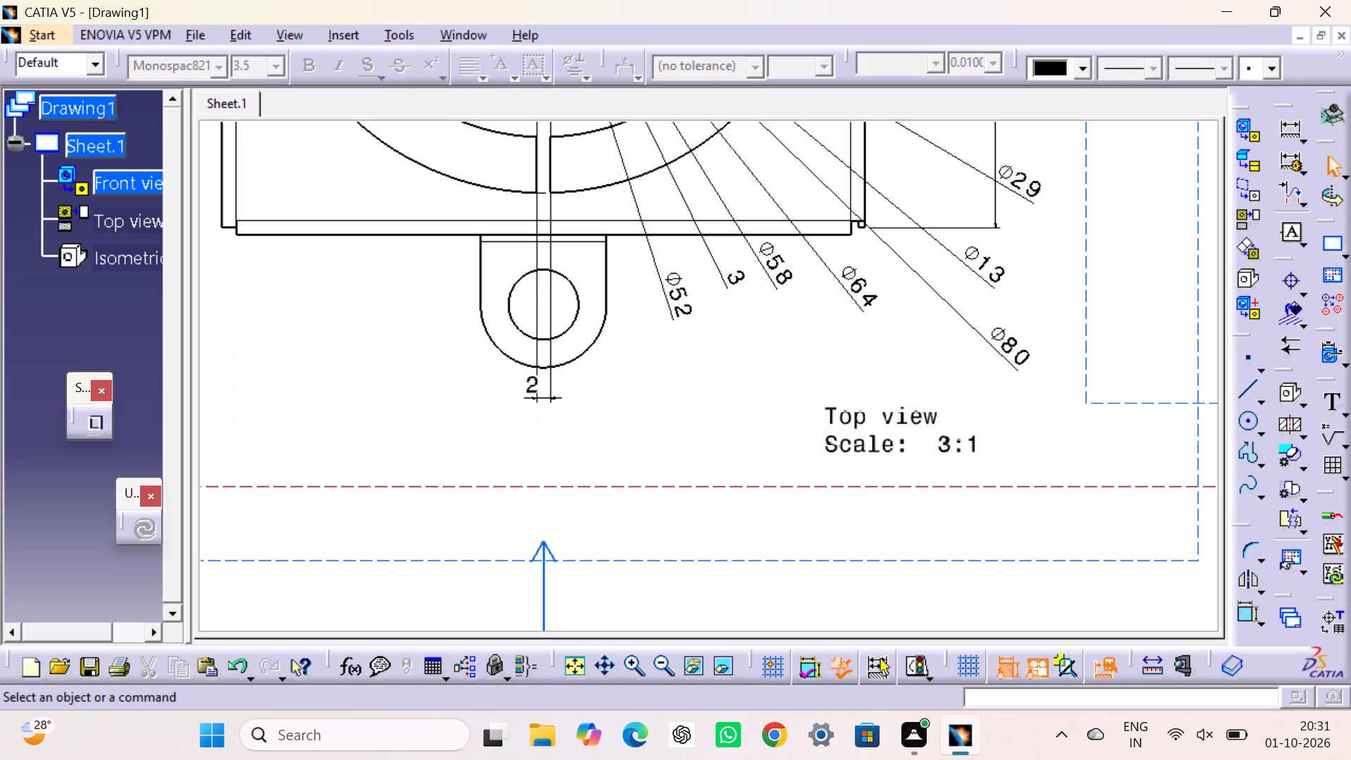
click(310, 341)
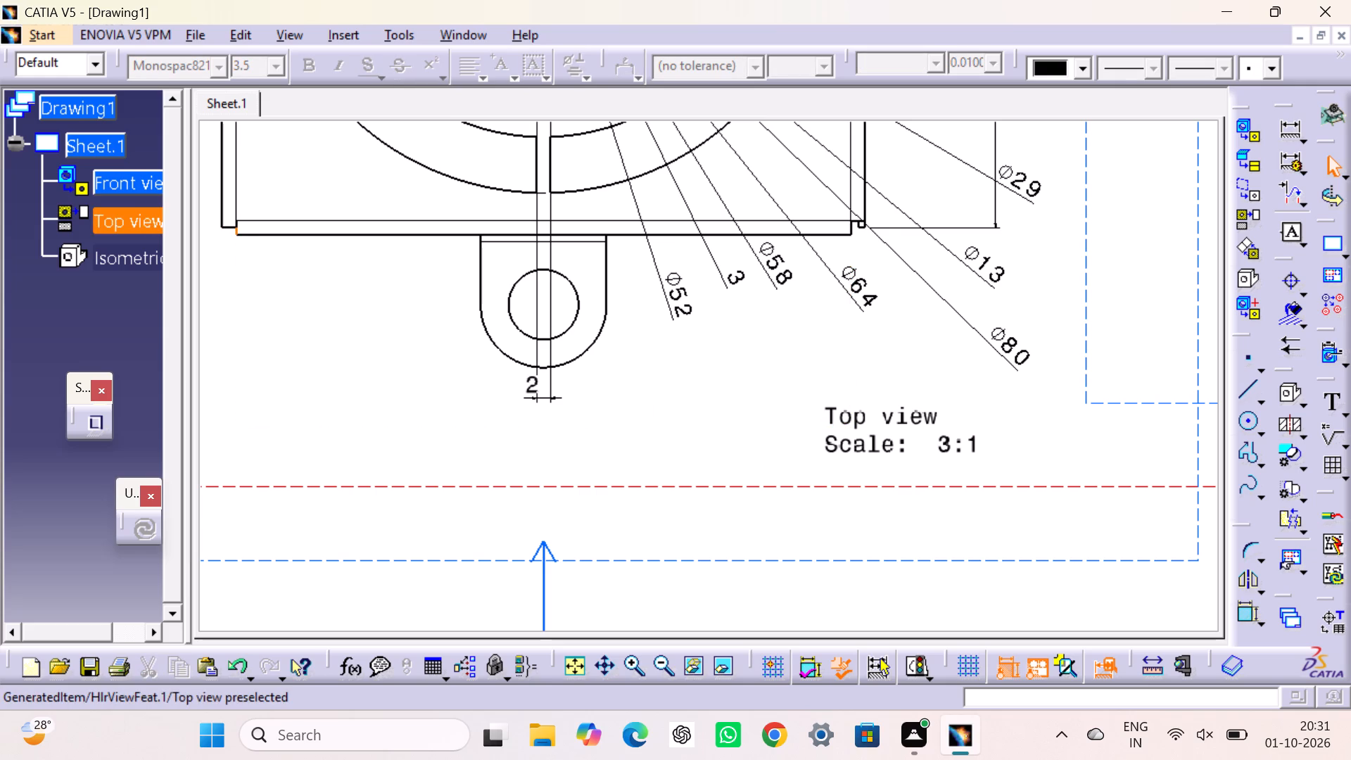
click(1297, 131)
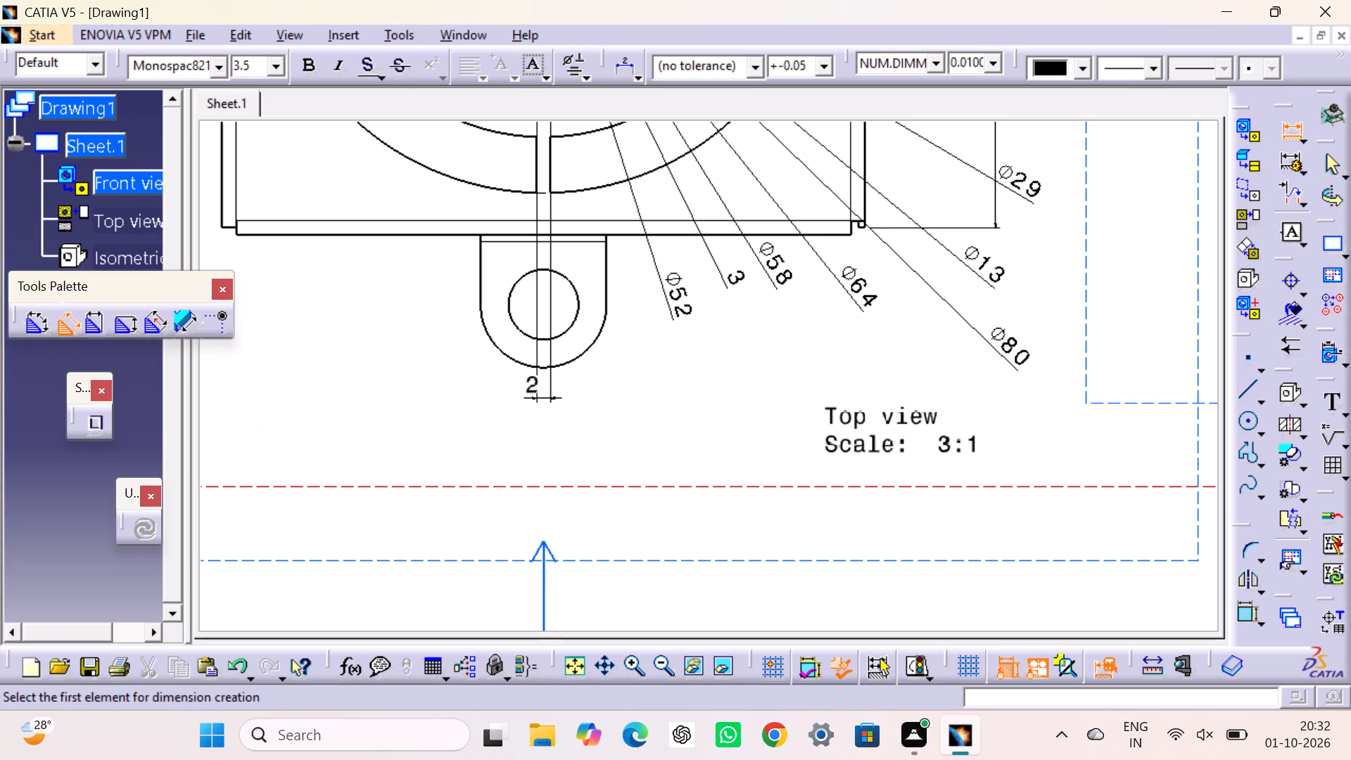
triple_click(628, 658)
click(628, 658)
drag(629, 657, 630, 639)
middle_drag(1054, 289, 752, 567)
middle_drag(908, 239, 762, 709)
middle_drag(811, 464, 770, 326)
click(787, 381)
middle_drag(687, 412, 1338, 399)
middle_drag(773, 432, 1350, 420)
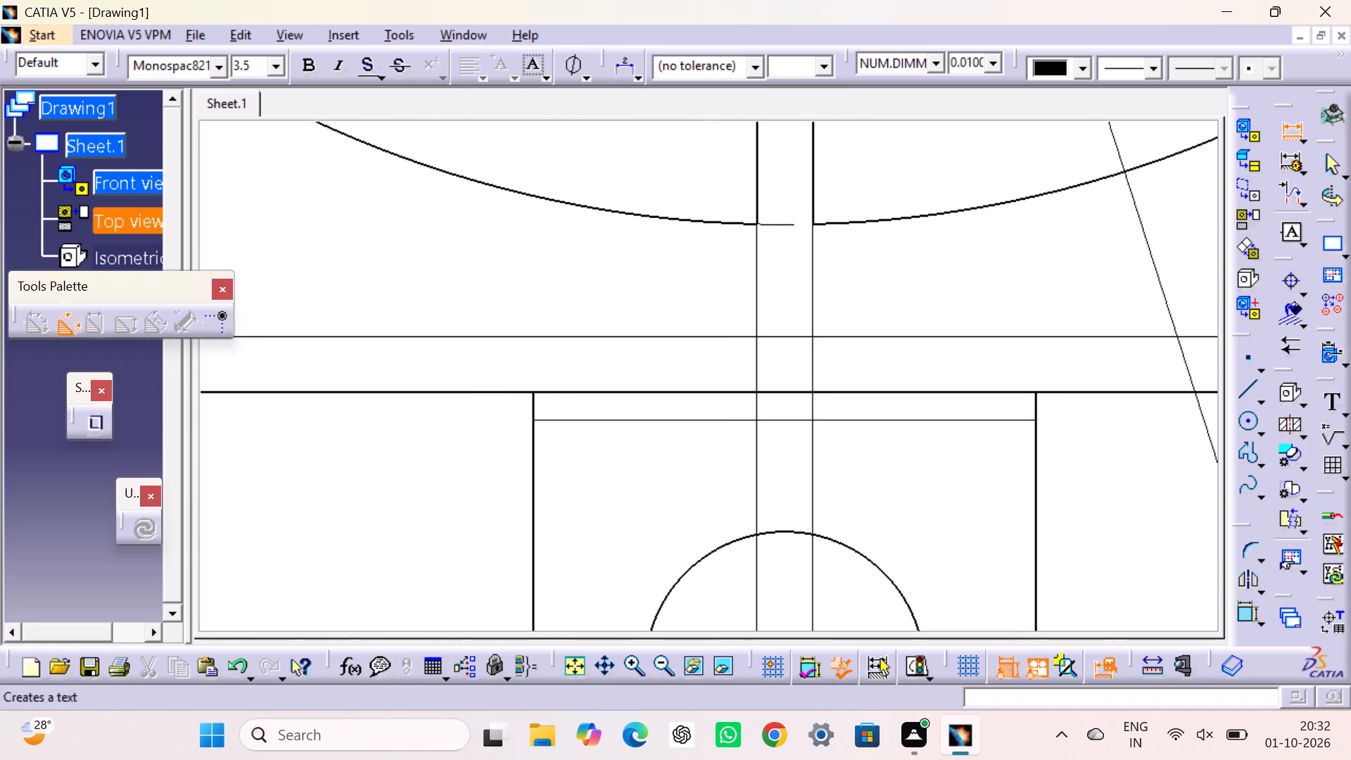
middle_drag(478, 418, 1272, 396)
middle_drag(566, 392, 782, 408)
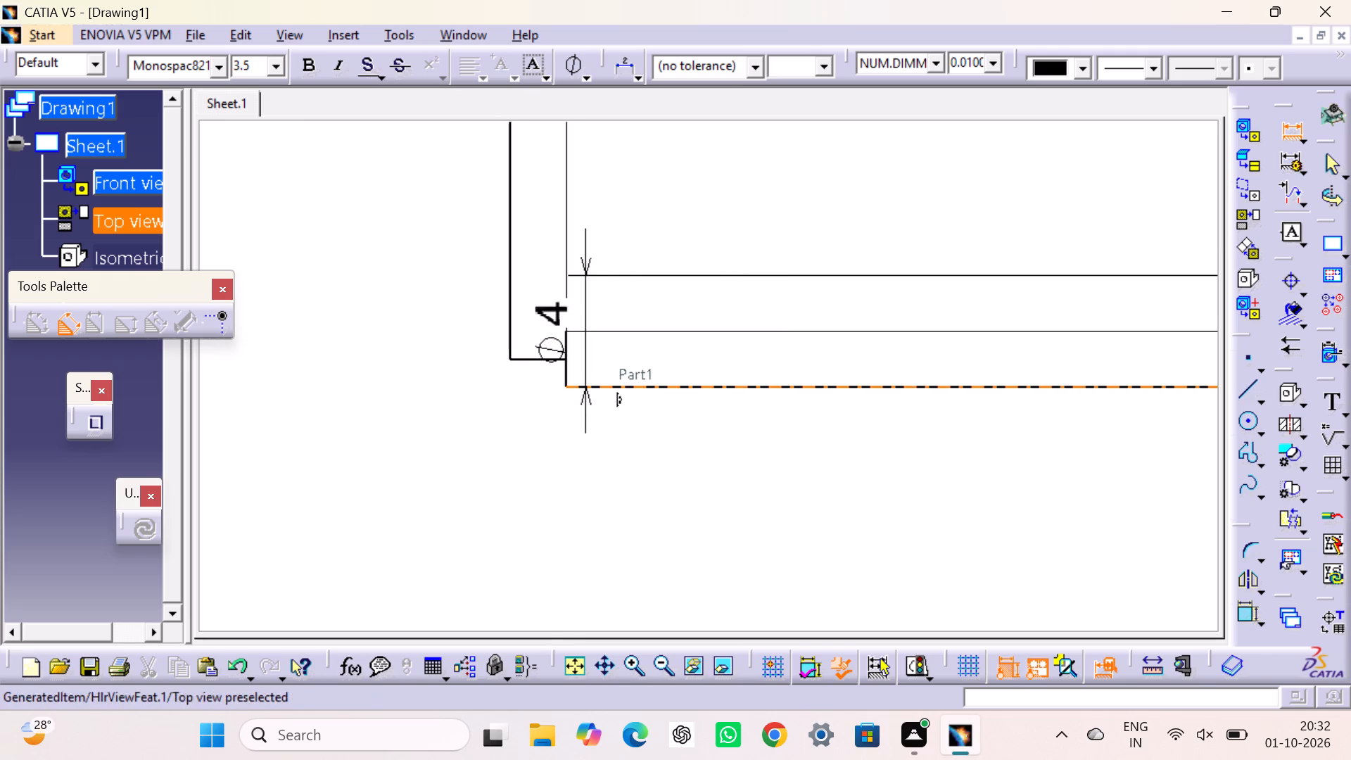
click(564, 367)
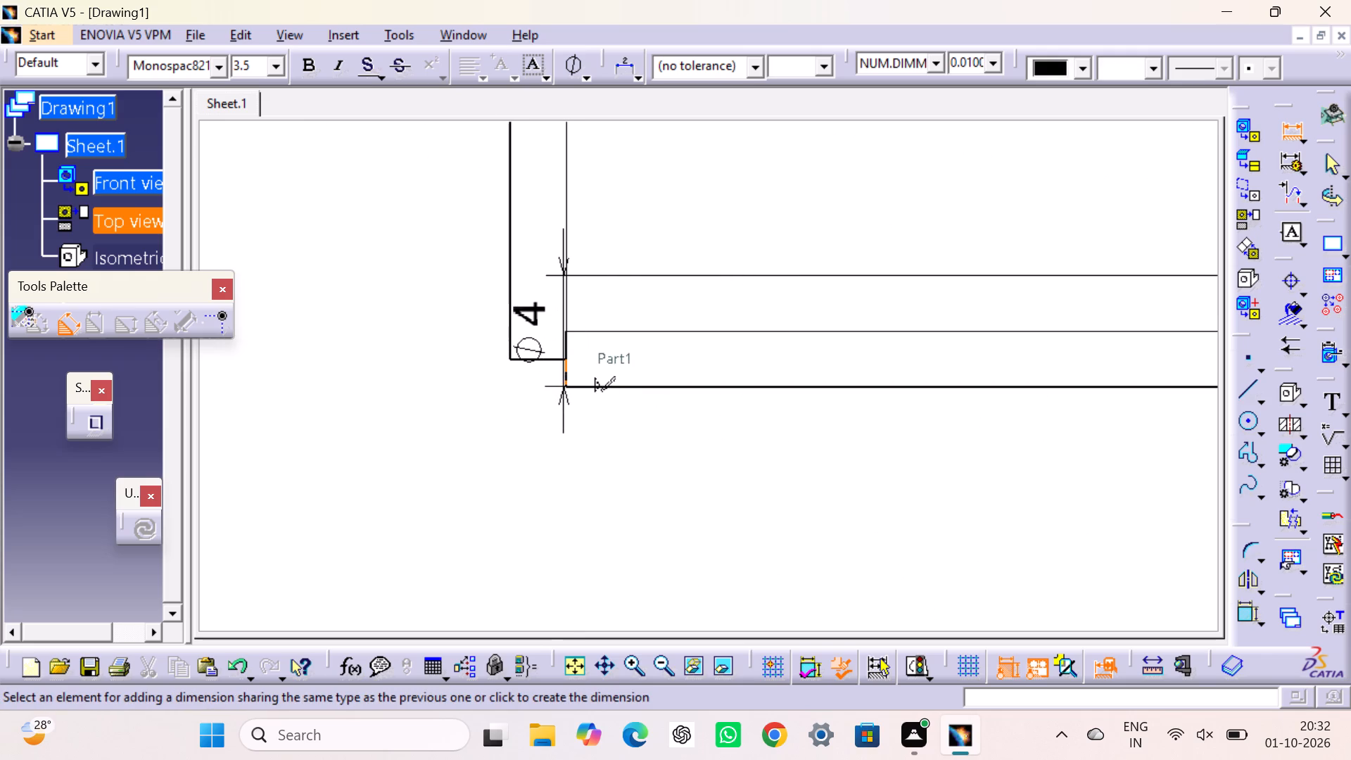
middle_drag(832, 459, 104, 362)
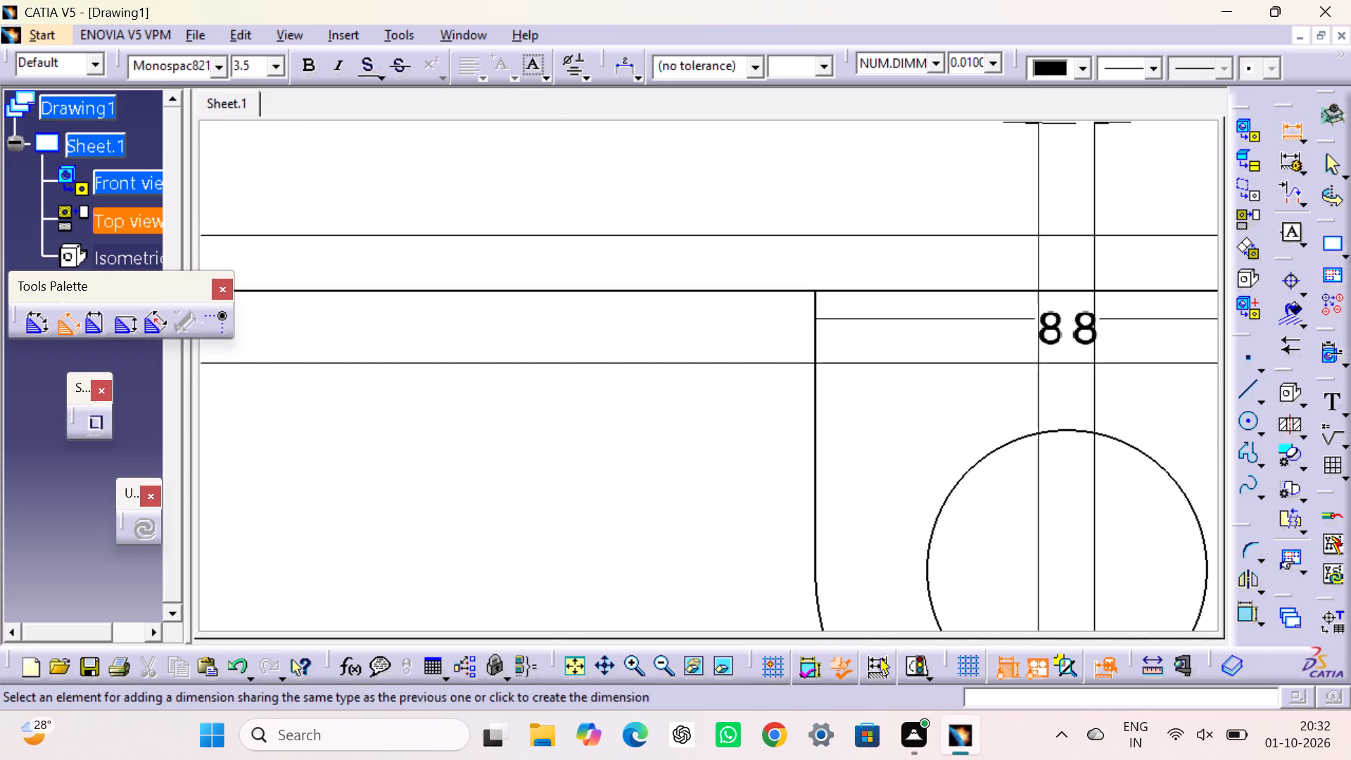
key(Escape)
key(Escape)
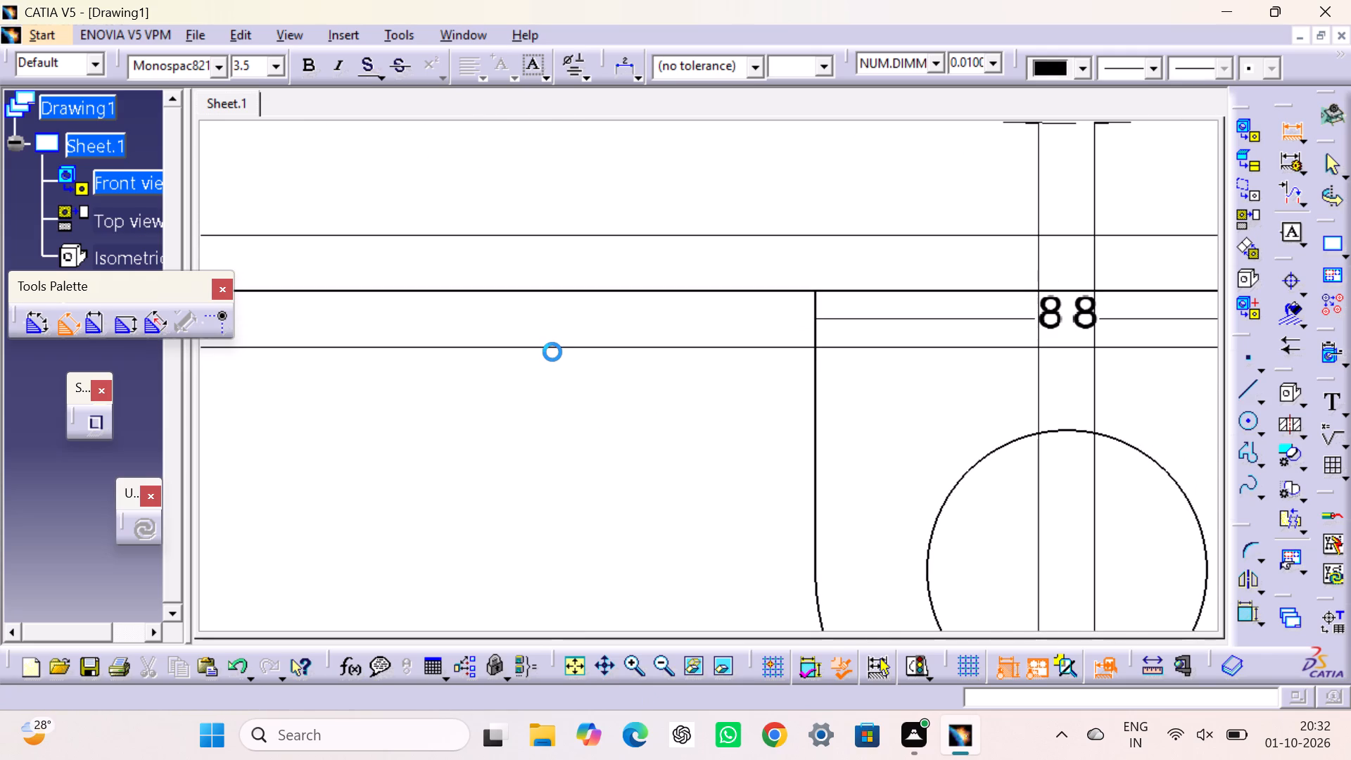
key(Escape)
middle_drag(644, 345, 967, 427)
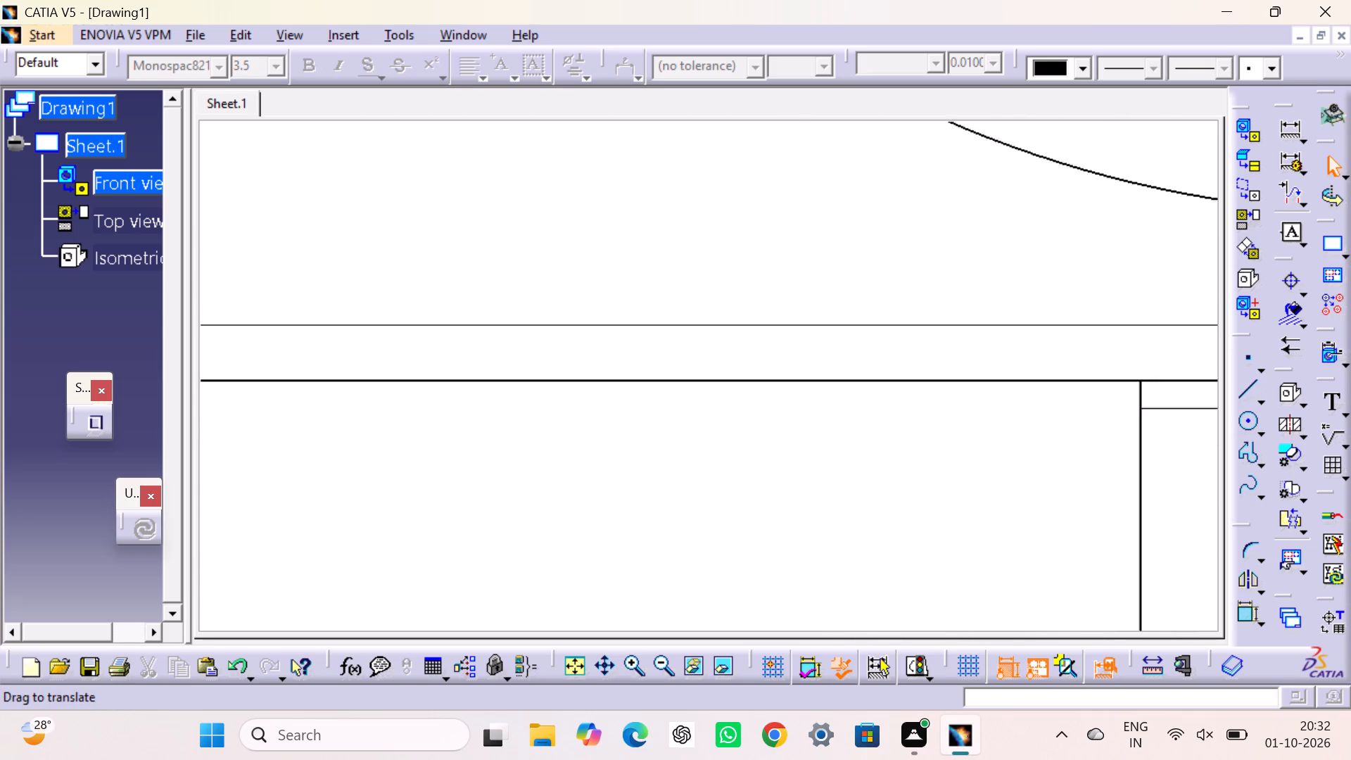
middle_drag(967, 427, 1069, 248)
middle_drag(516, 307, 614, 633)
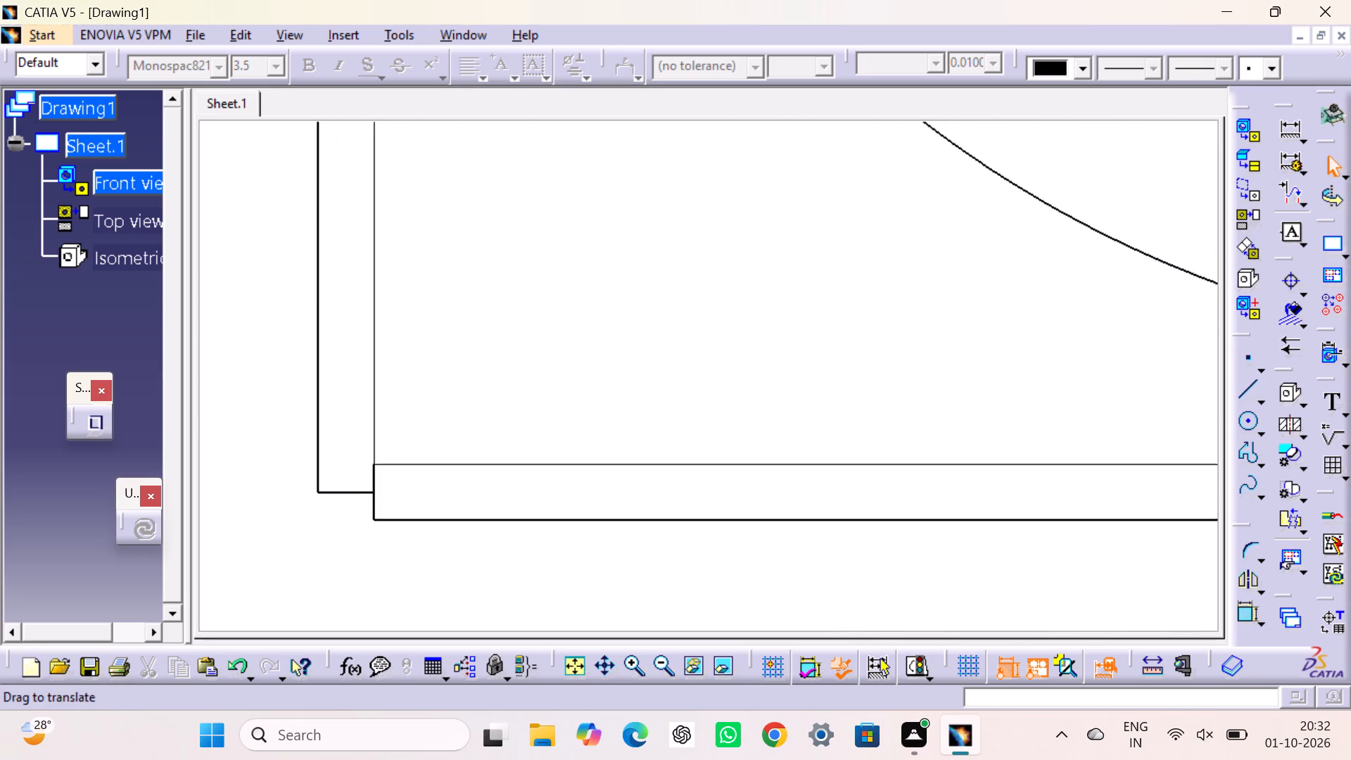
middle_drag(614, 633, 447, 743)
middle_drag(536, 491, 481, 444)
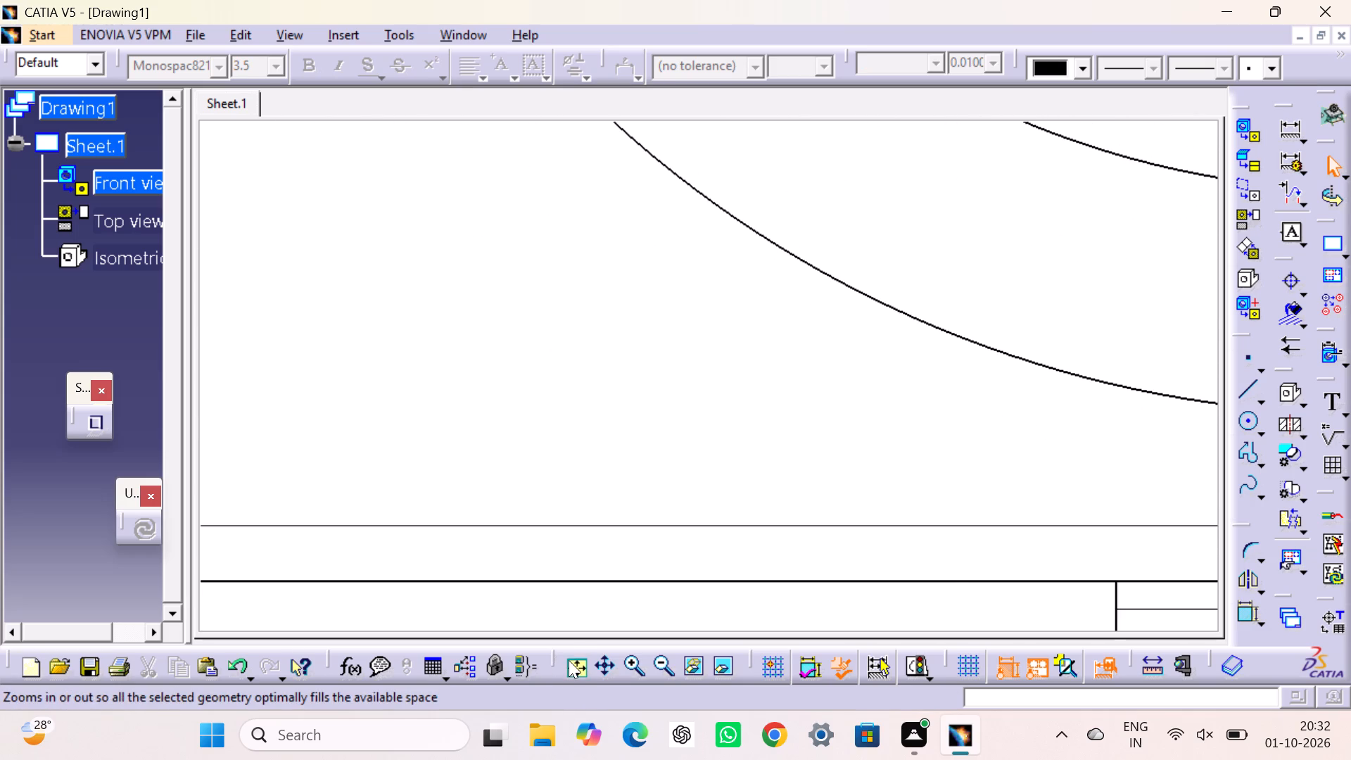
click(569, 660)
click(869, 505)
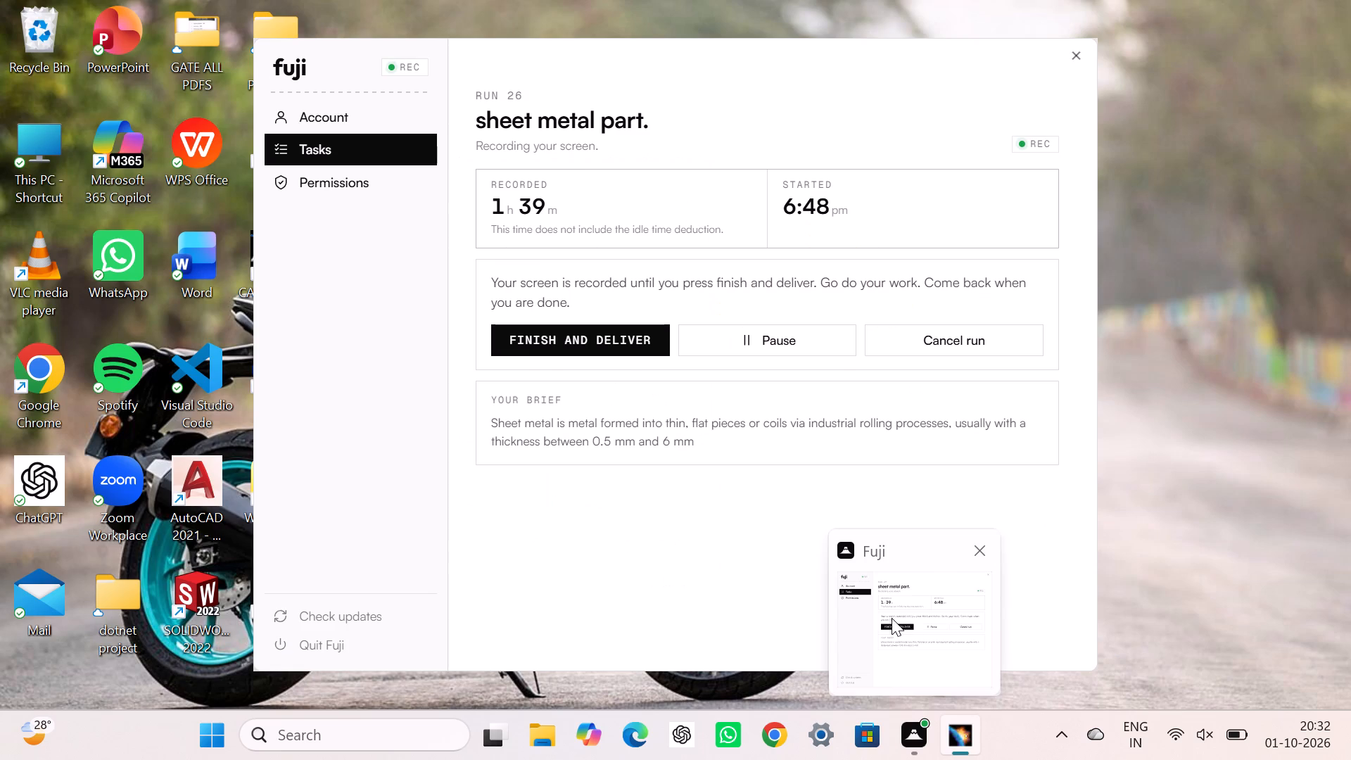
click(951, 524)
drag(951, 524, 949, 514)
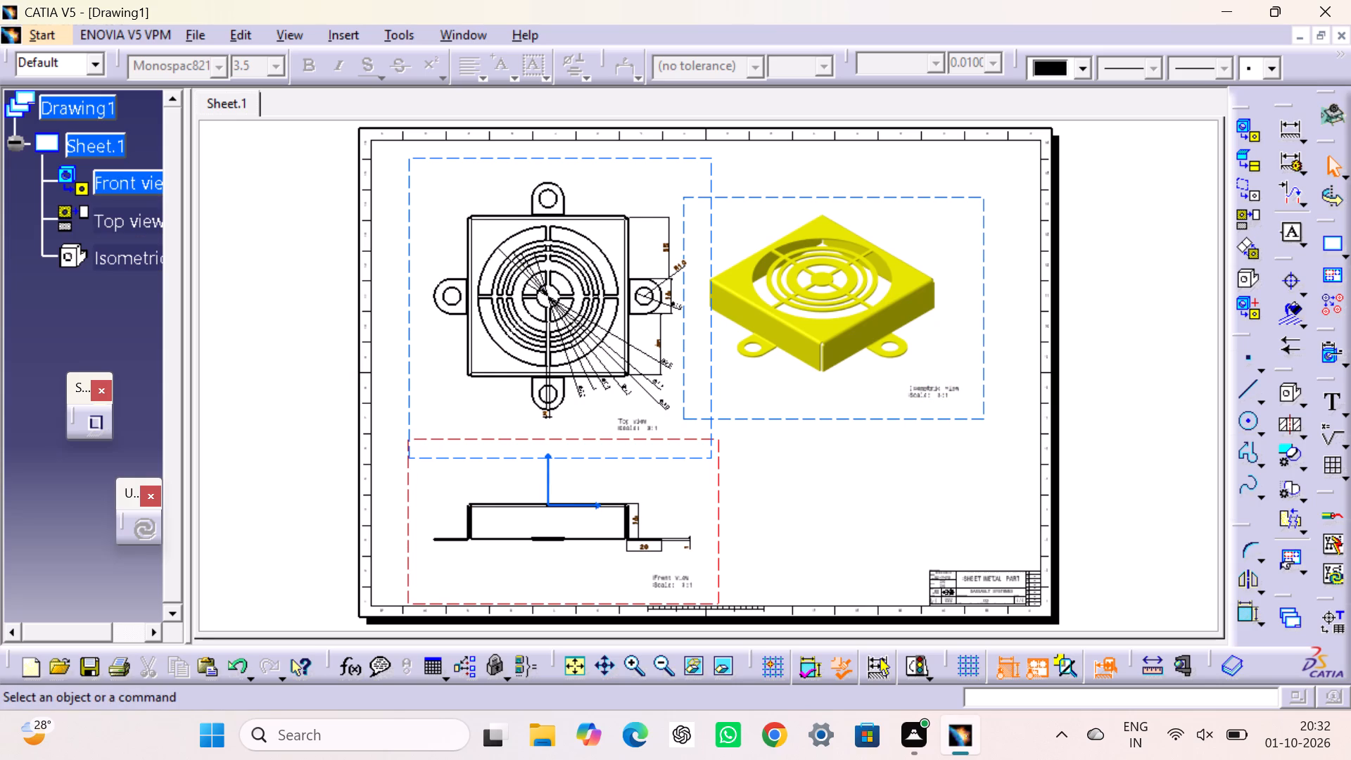
Add a radius dimension to the outer arc of the cover's upper bend beside the height dimension in the front view.
double_click(806, 476)
middle_drag(742, 514, 742, 512)
middle_drag(742, 512, 754, 414)
click(635, 659)
drag(630, 655, 630, 645)
triple_click(630, 645)
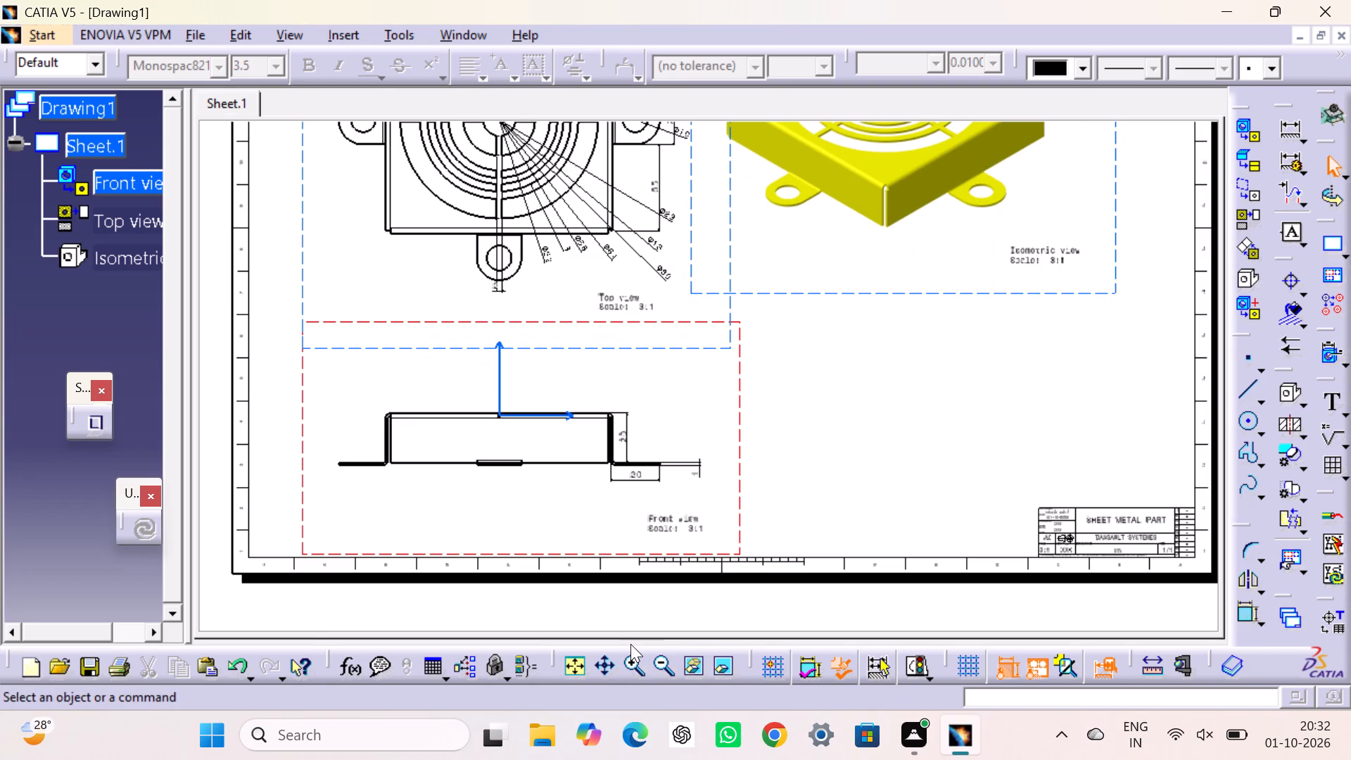
triple_click(630, 661)
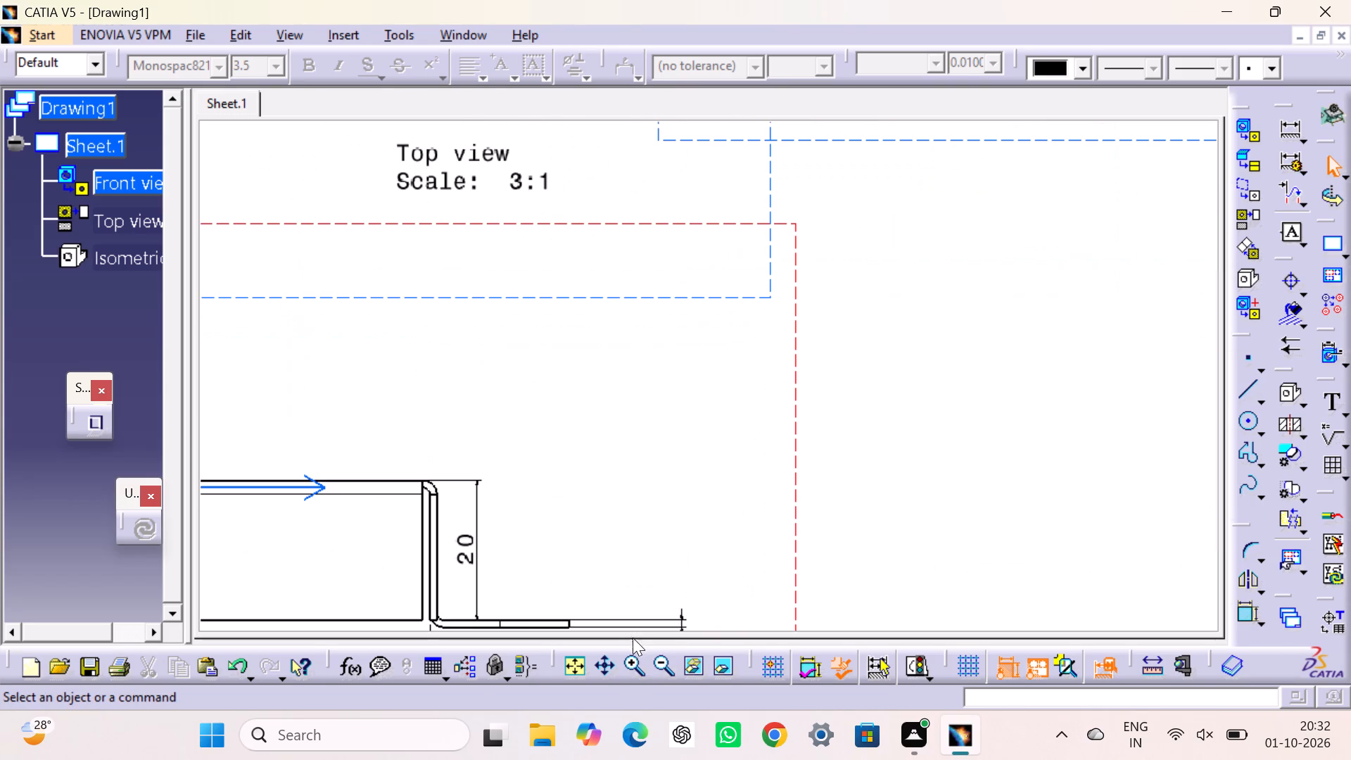
click(1284, 131)
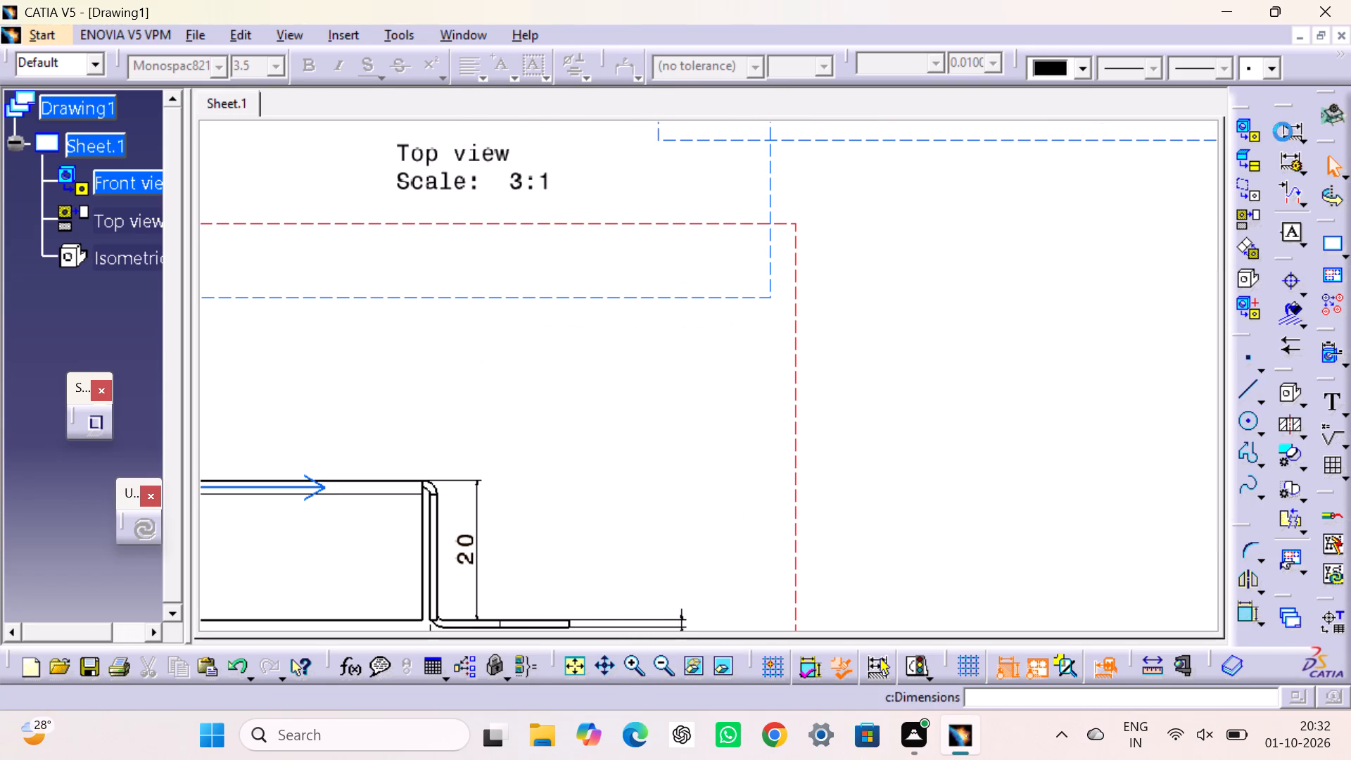
click(431, 486)
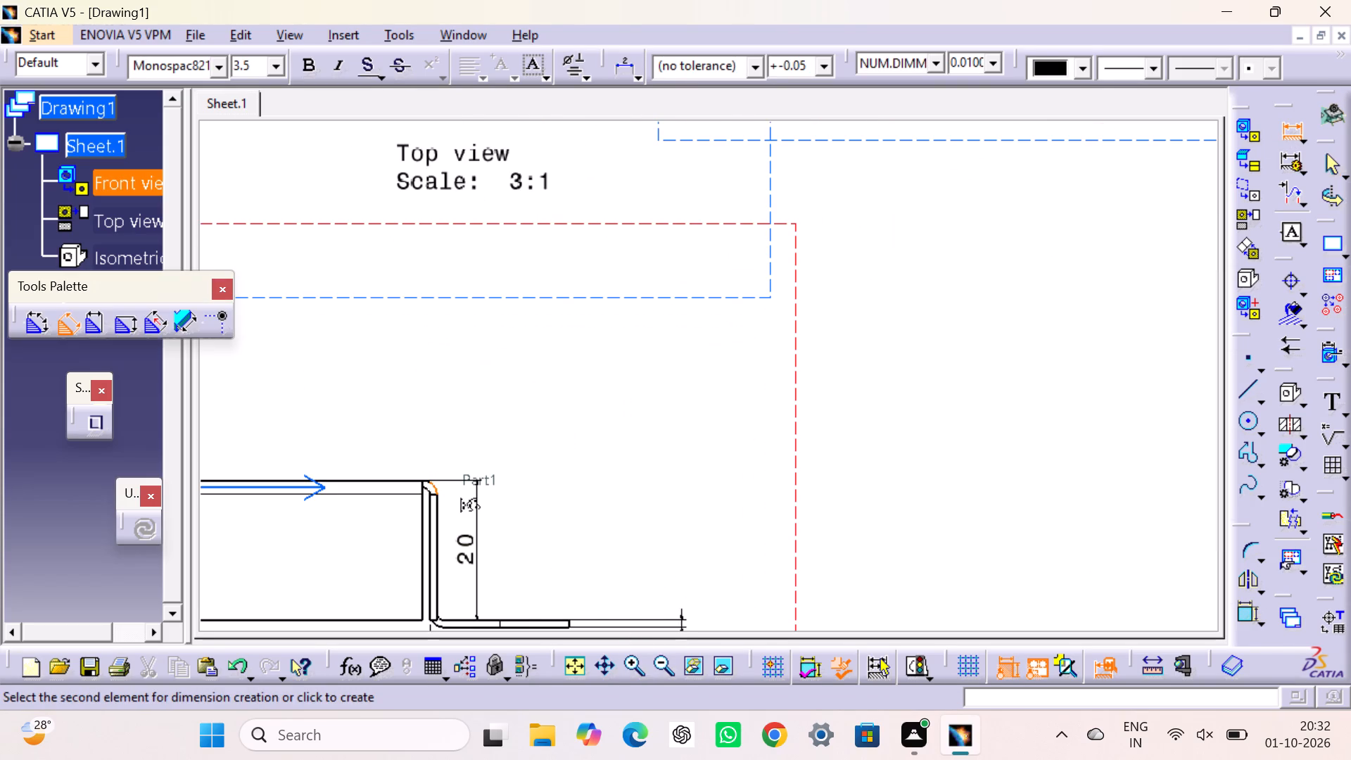
right_click(513, 469)
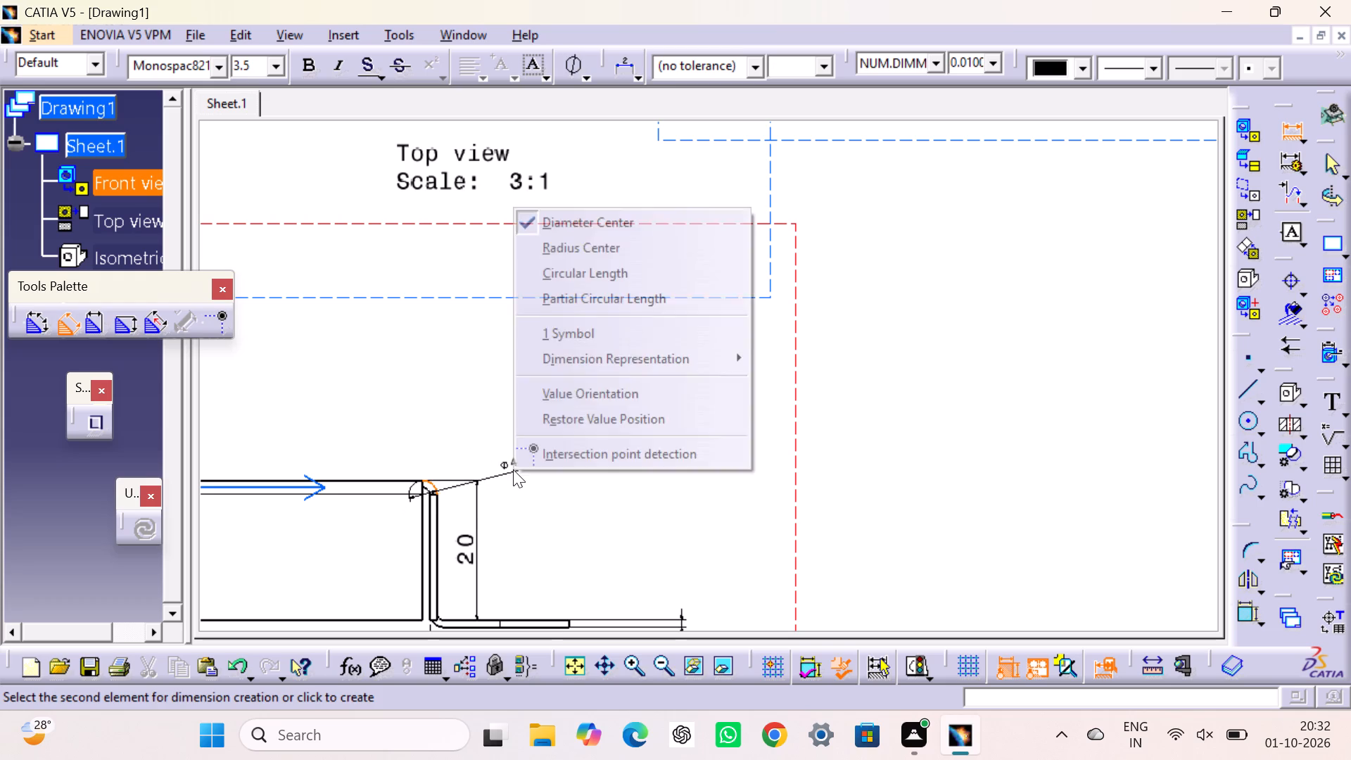
click(602, 243)
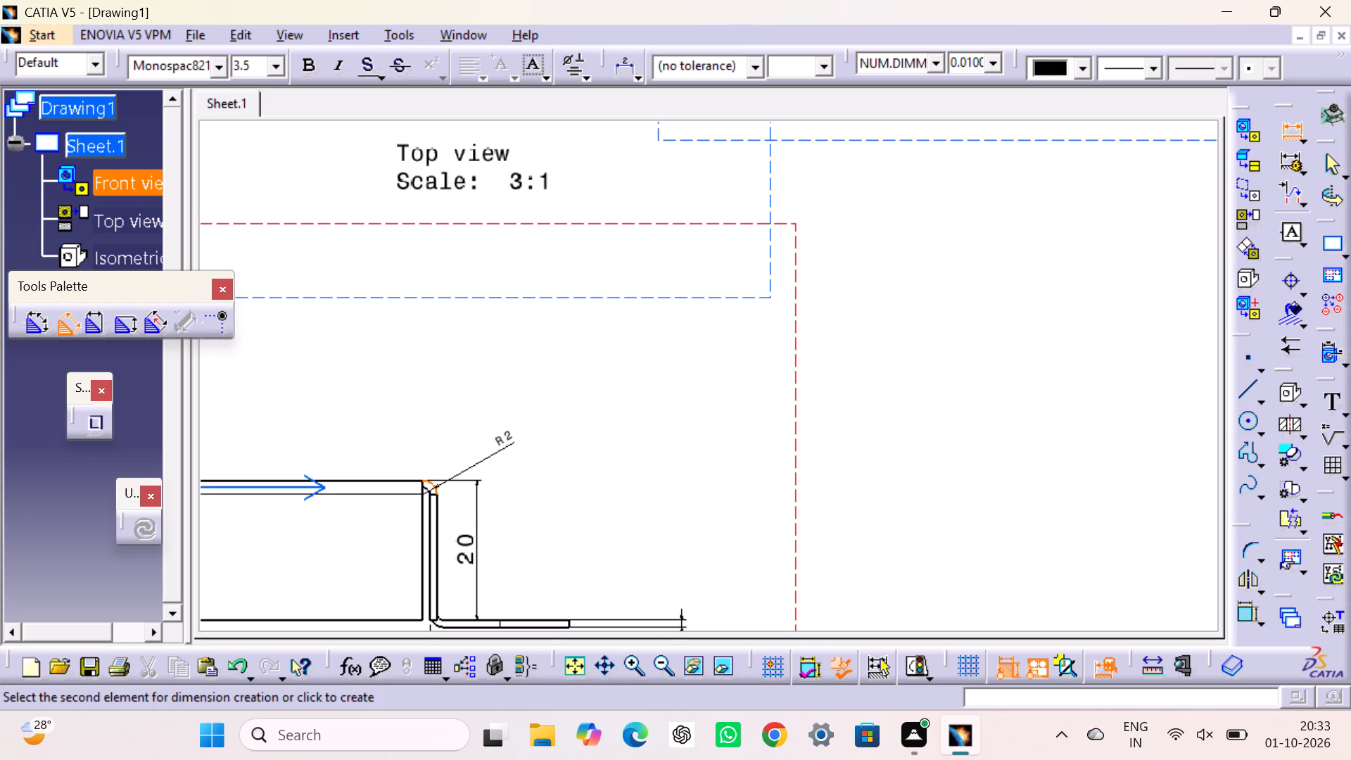
click(501, 448)
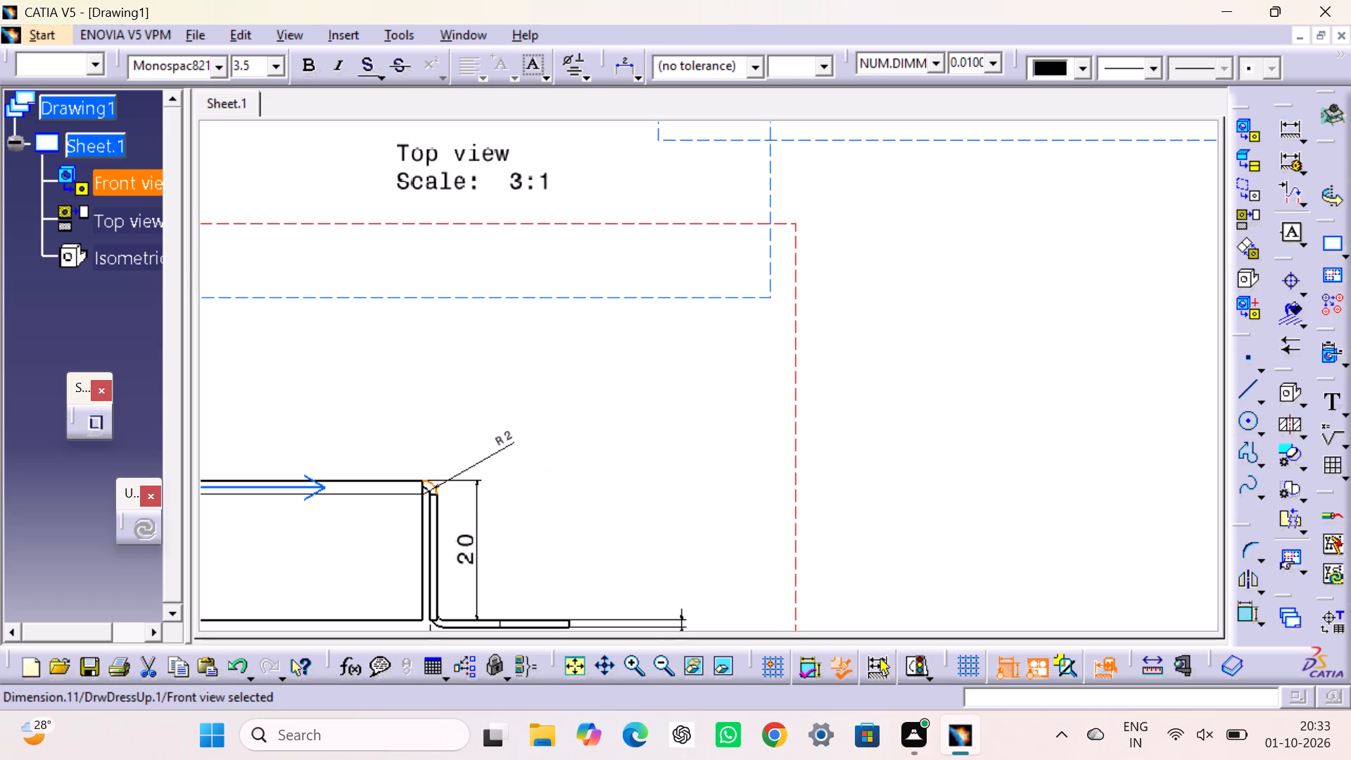
Set the font size of the front view's bend radius dimension to 7.0 mm.
middle_drag(607, 464, 1032, 307)
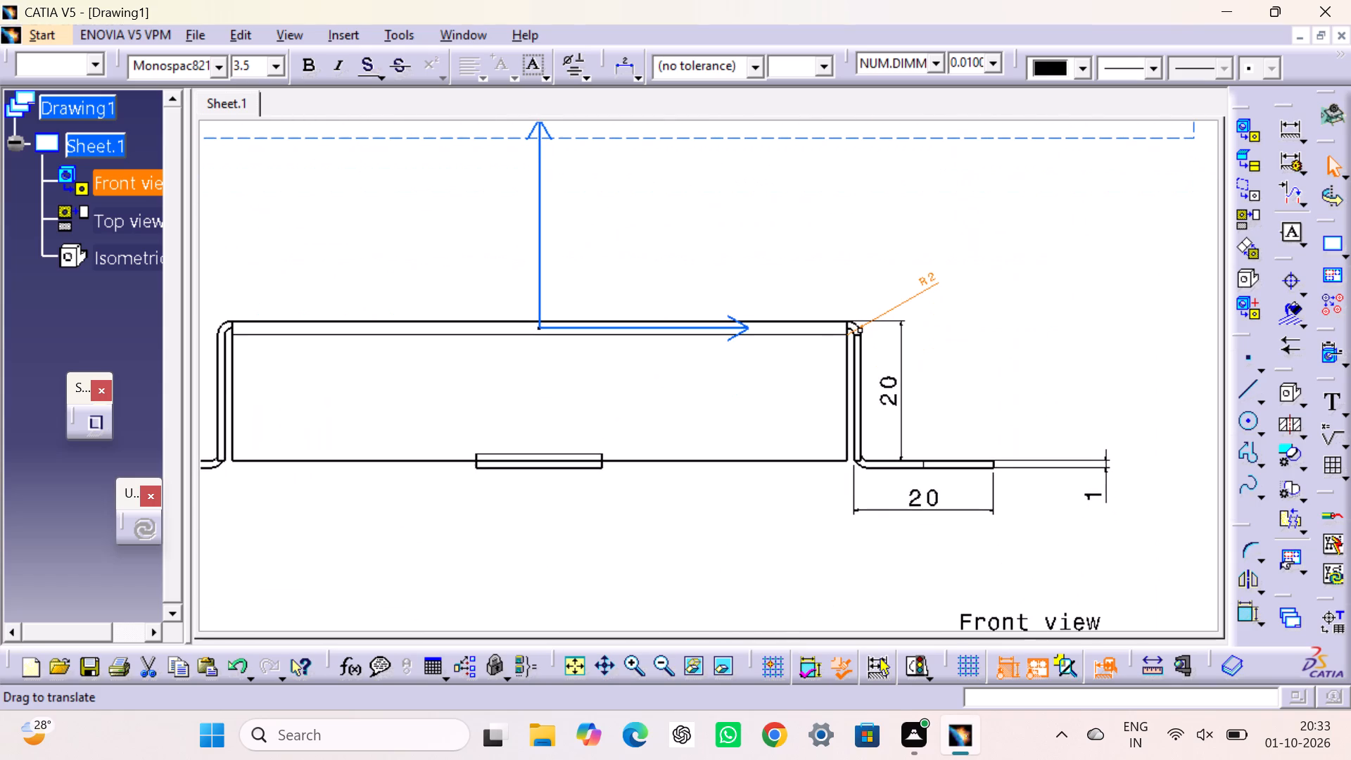
middle_drag(1032, 307, 1175, 359)
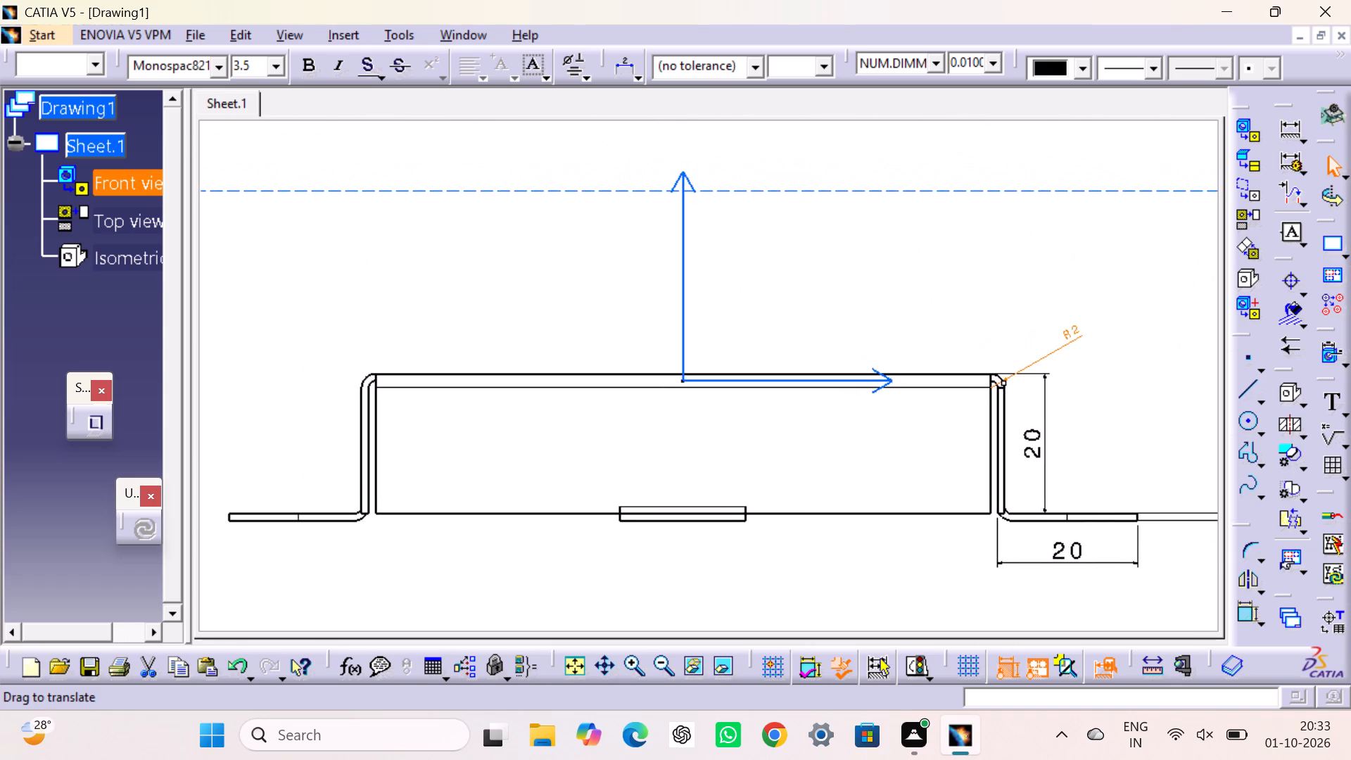
middle_drag(1175, 359, 1156, 545)
middle_drag(964, 403, 846, 649)
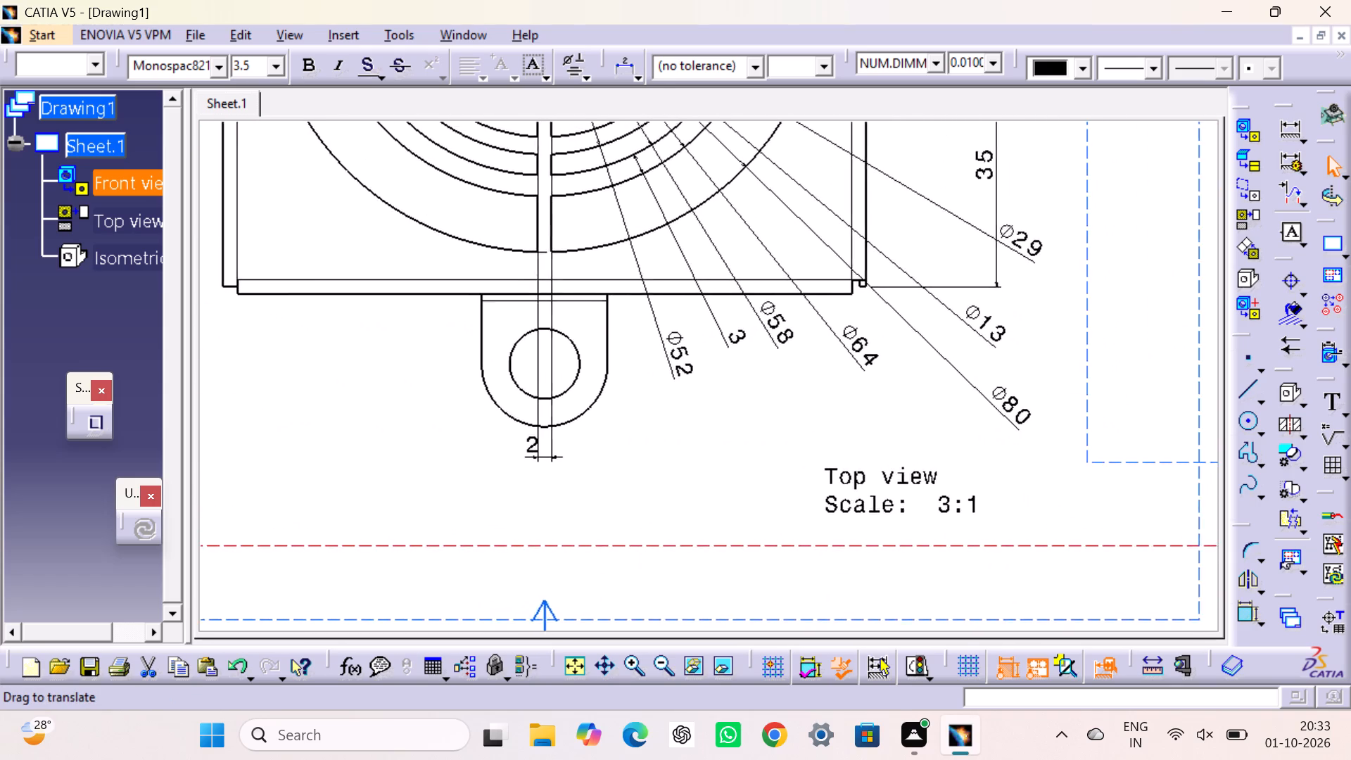
middle_drag(846, 649, 812, 353)
click(835, 378)
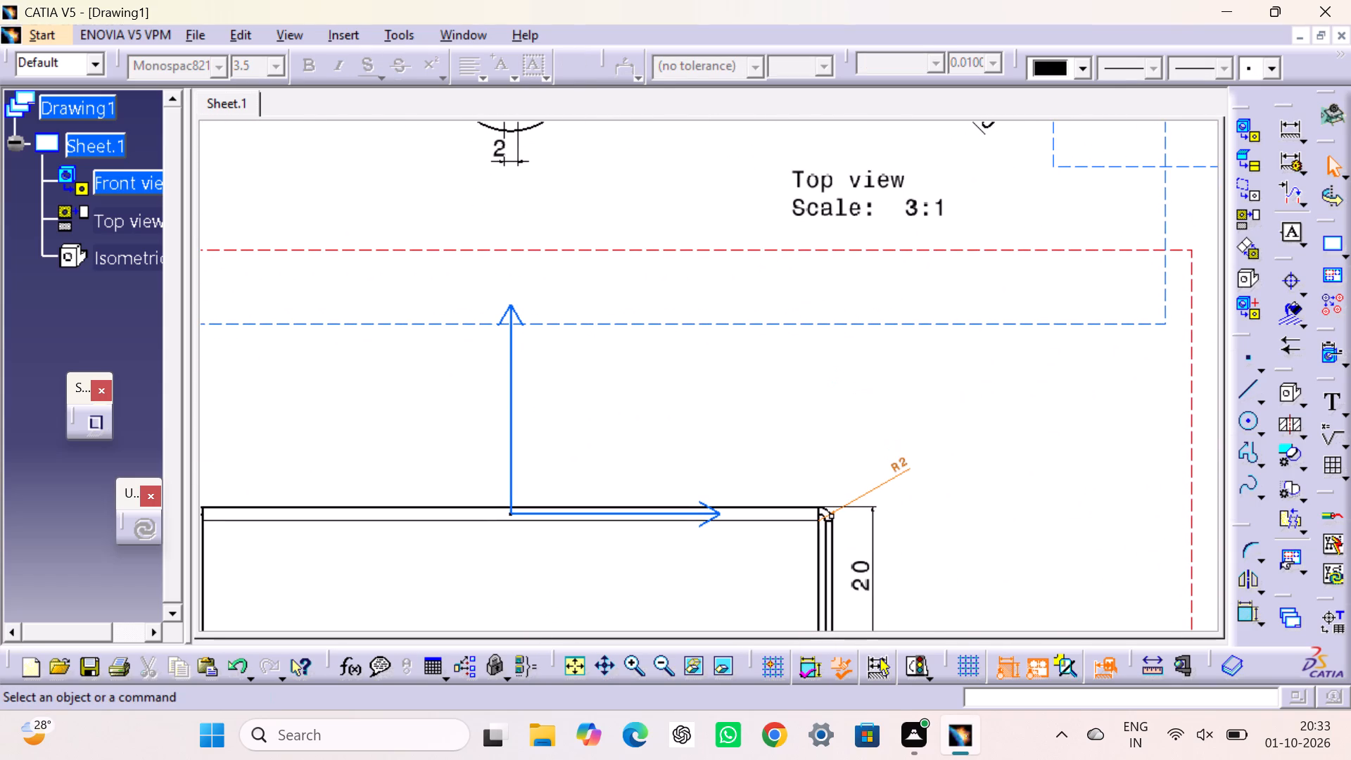
click(900, 469)
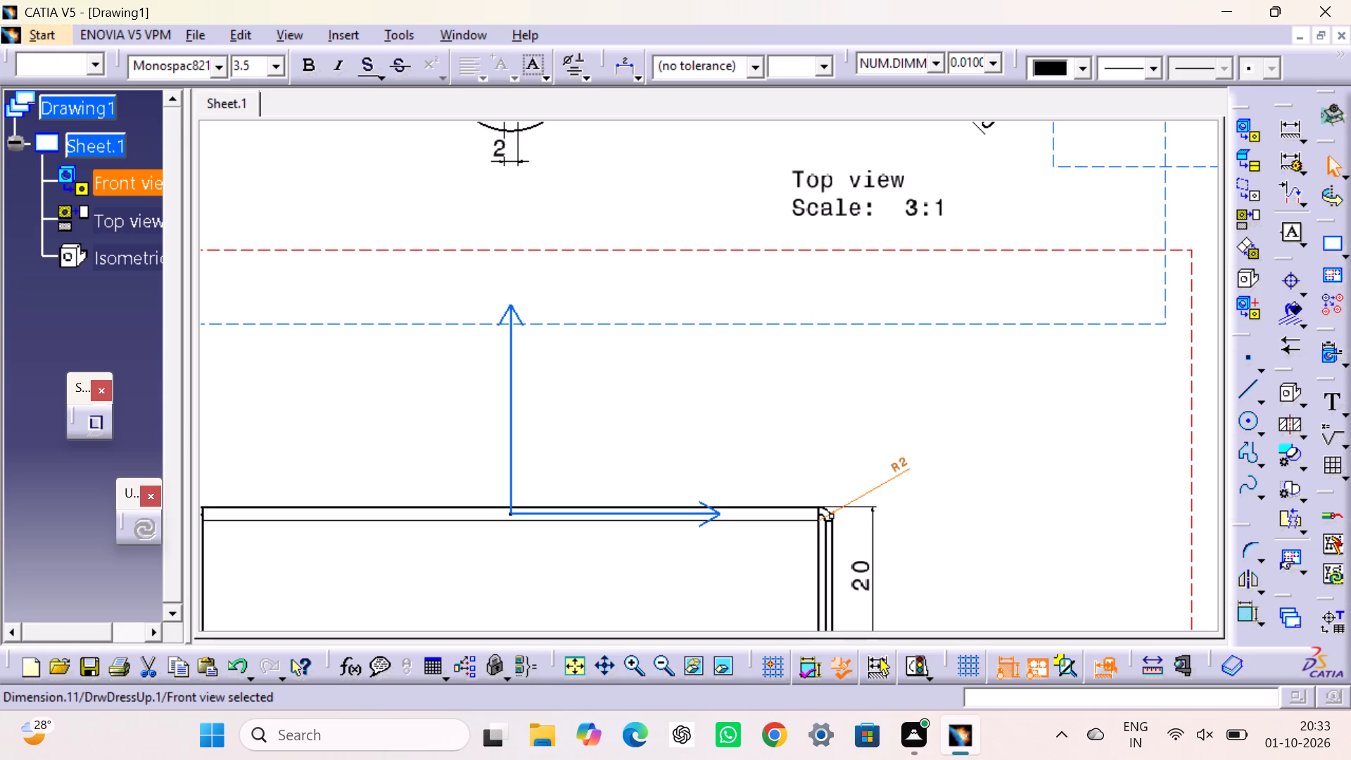
click(278, 60)
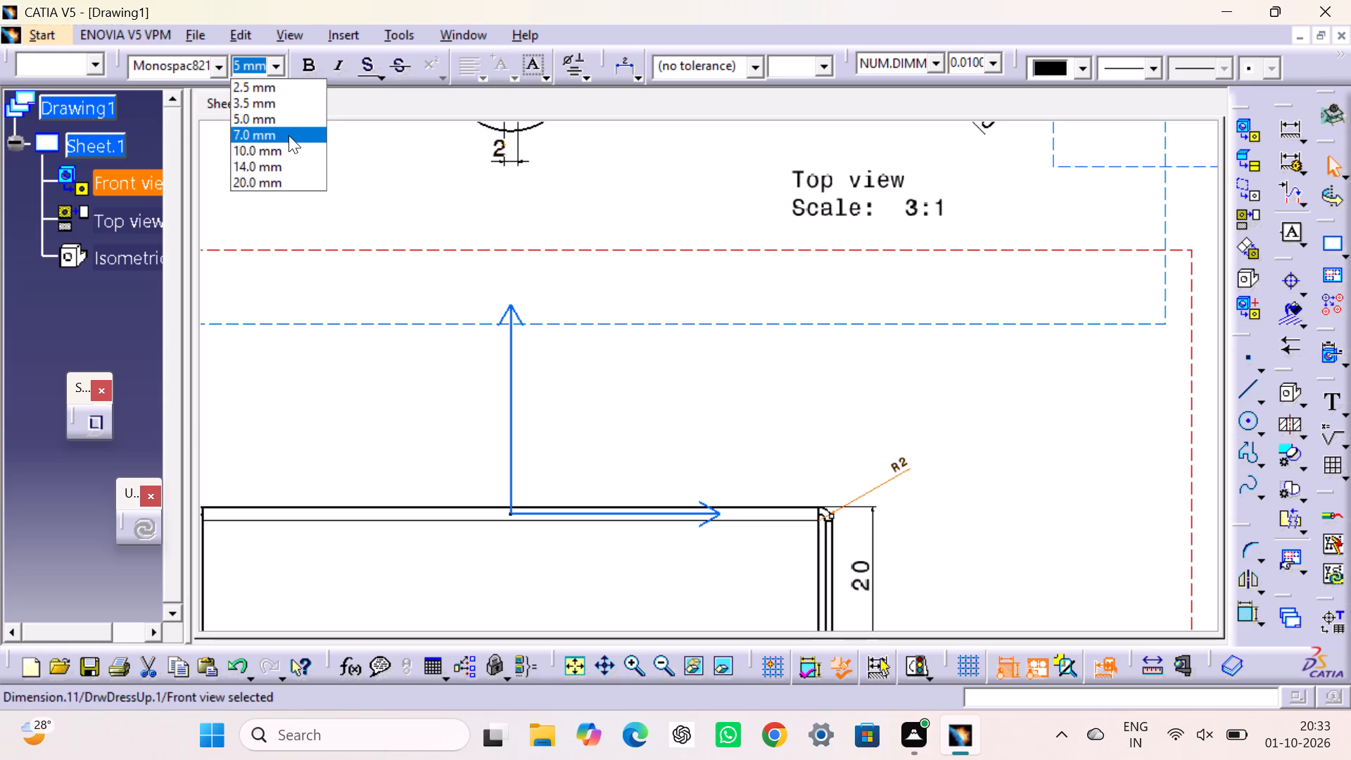
click(288, 135)
click(650, 347)
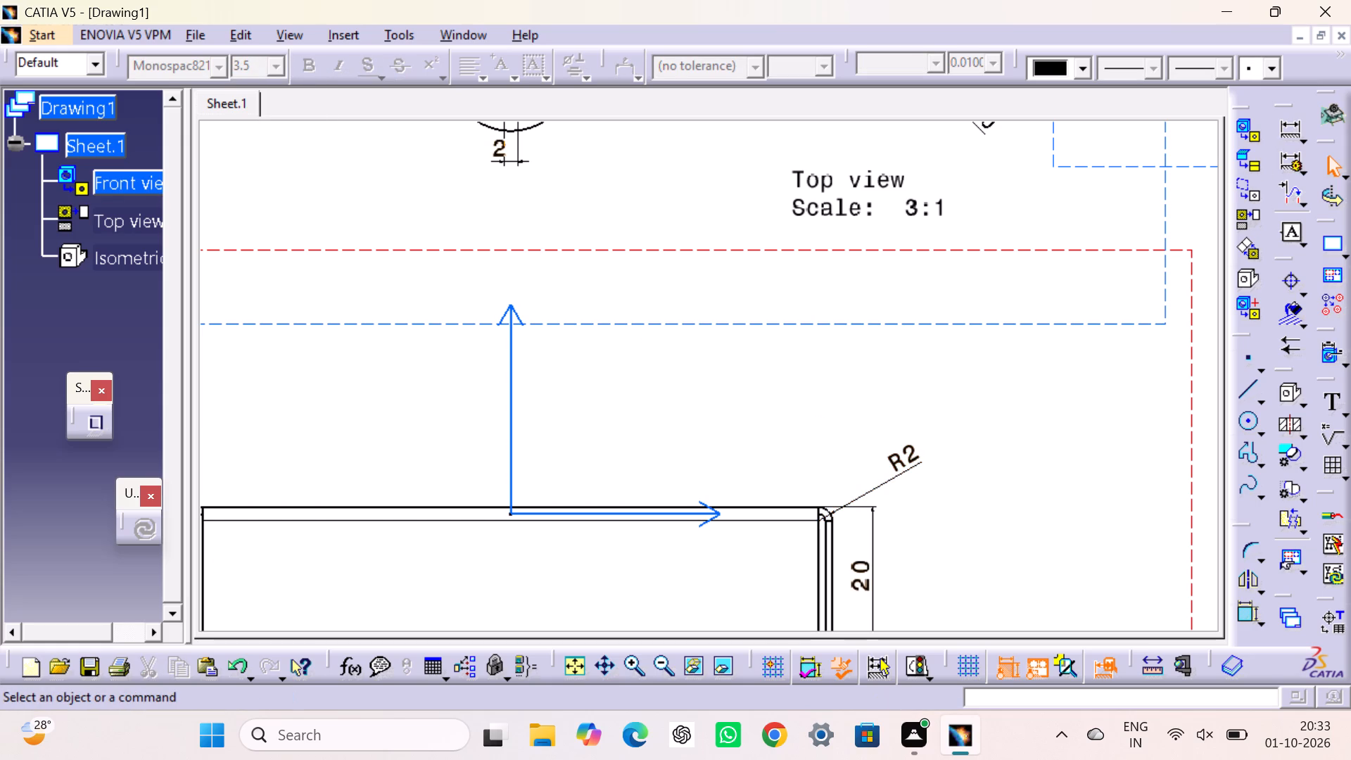
click(339, 391)
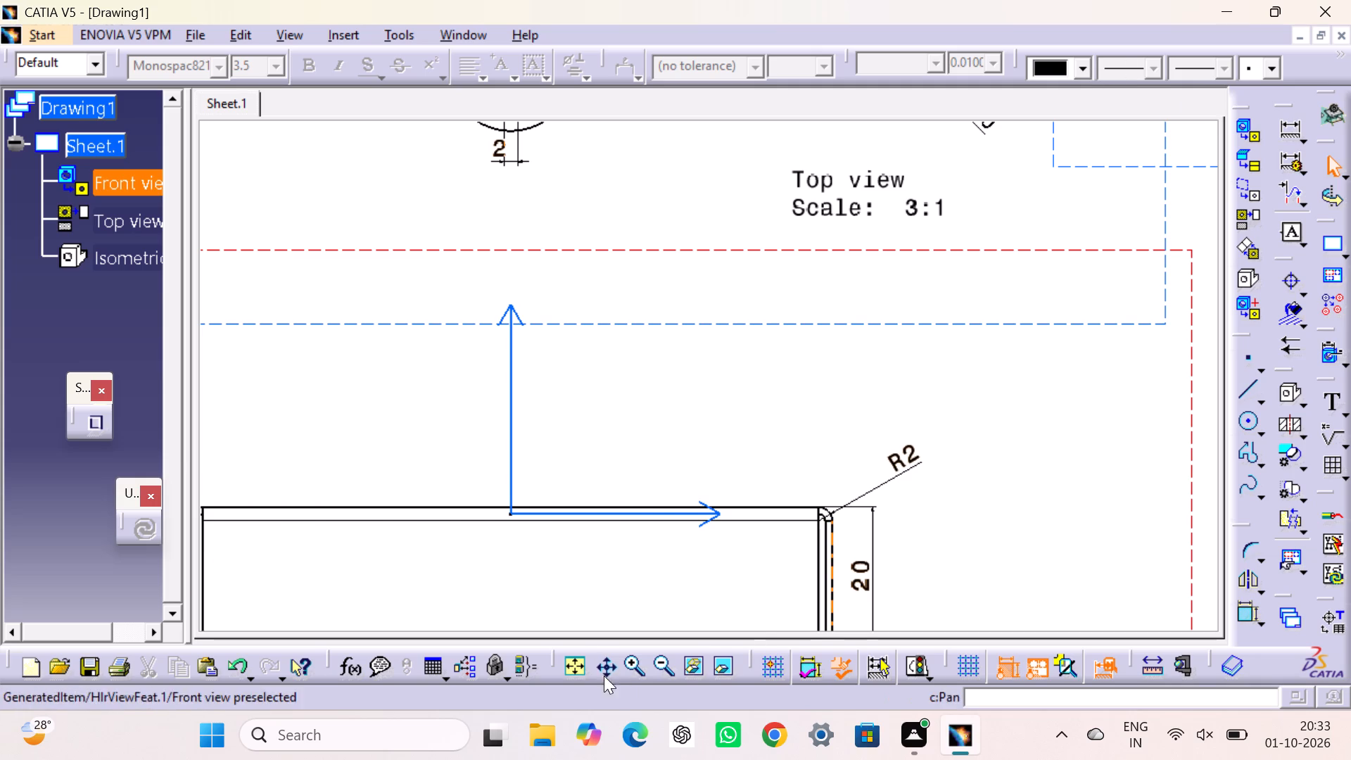
click(577, 670)
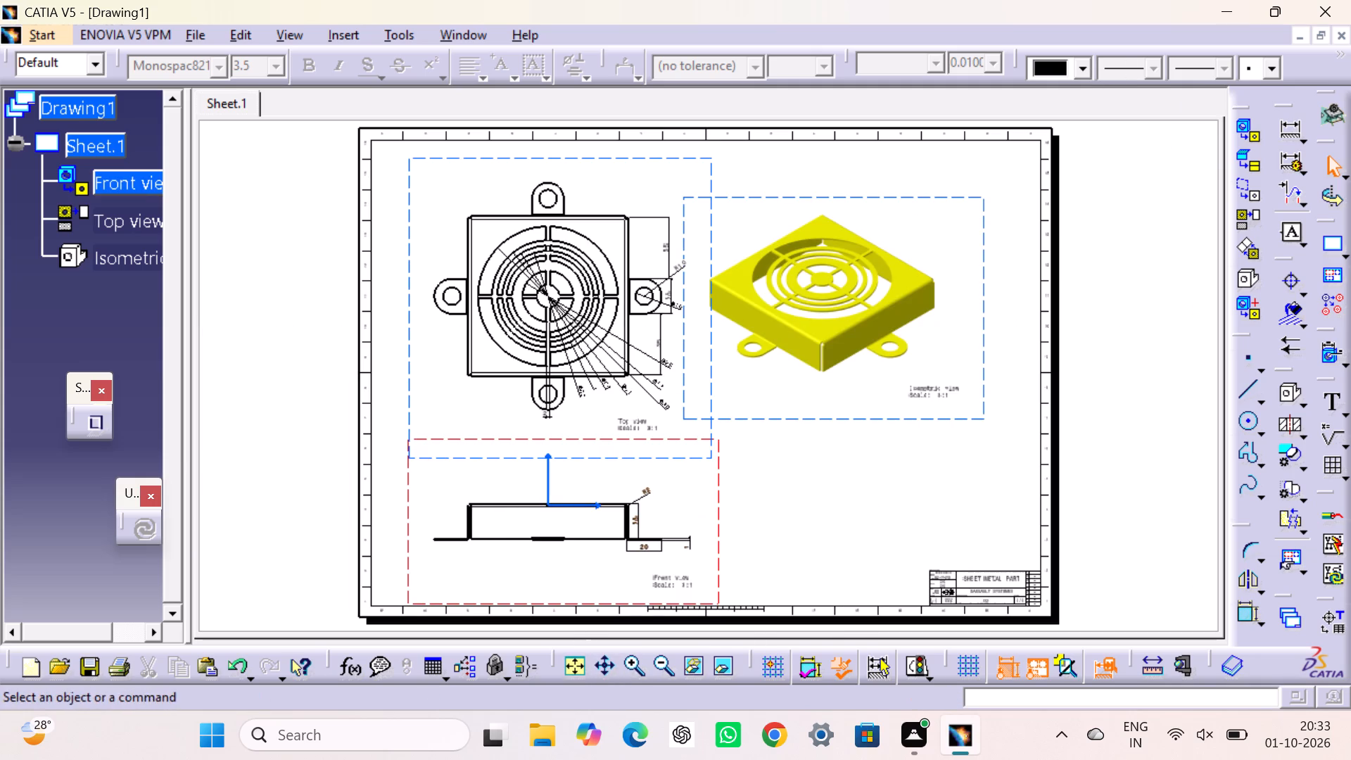
click(876, 538)
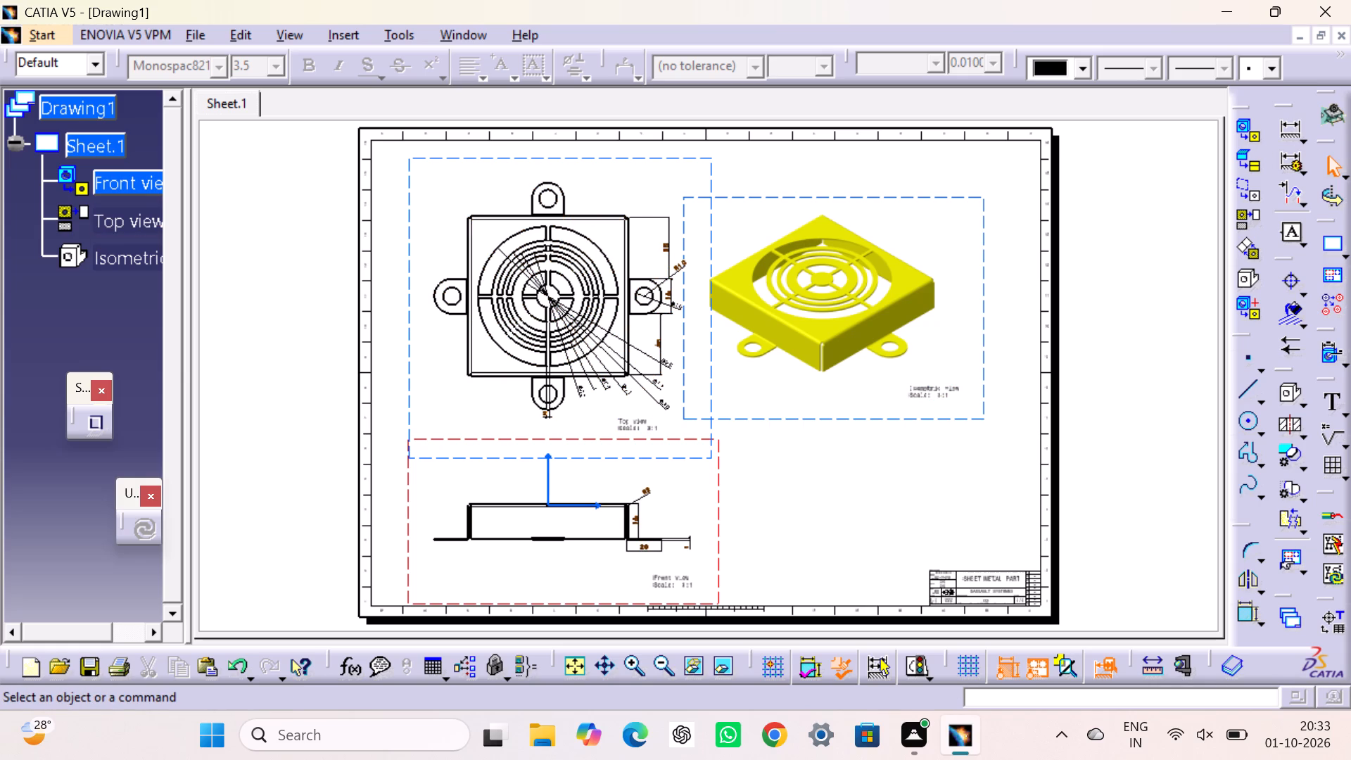
Save the drawing as a PDF named "sheet metal" in the Catia projects folder.
key(ctrl+s)
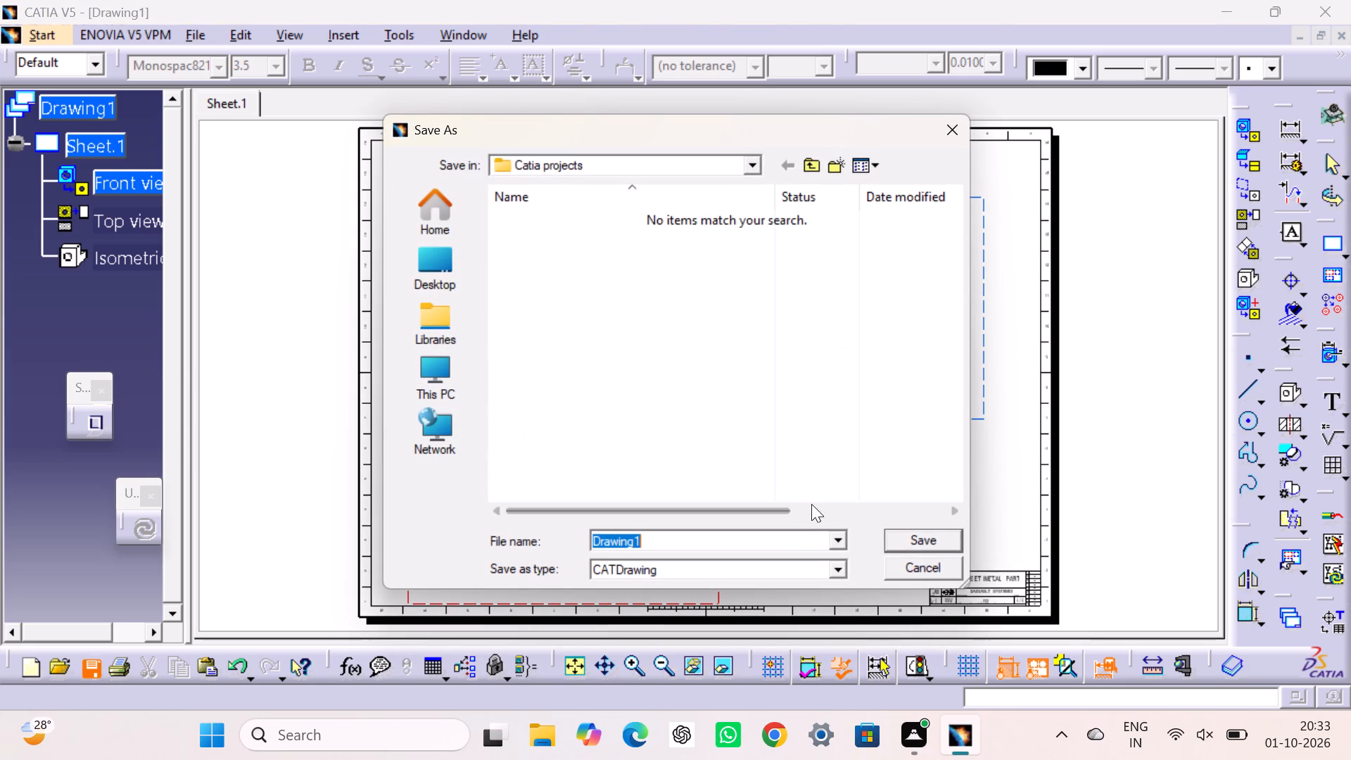
click(840, 566)
click(619, 697)
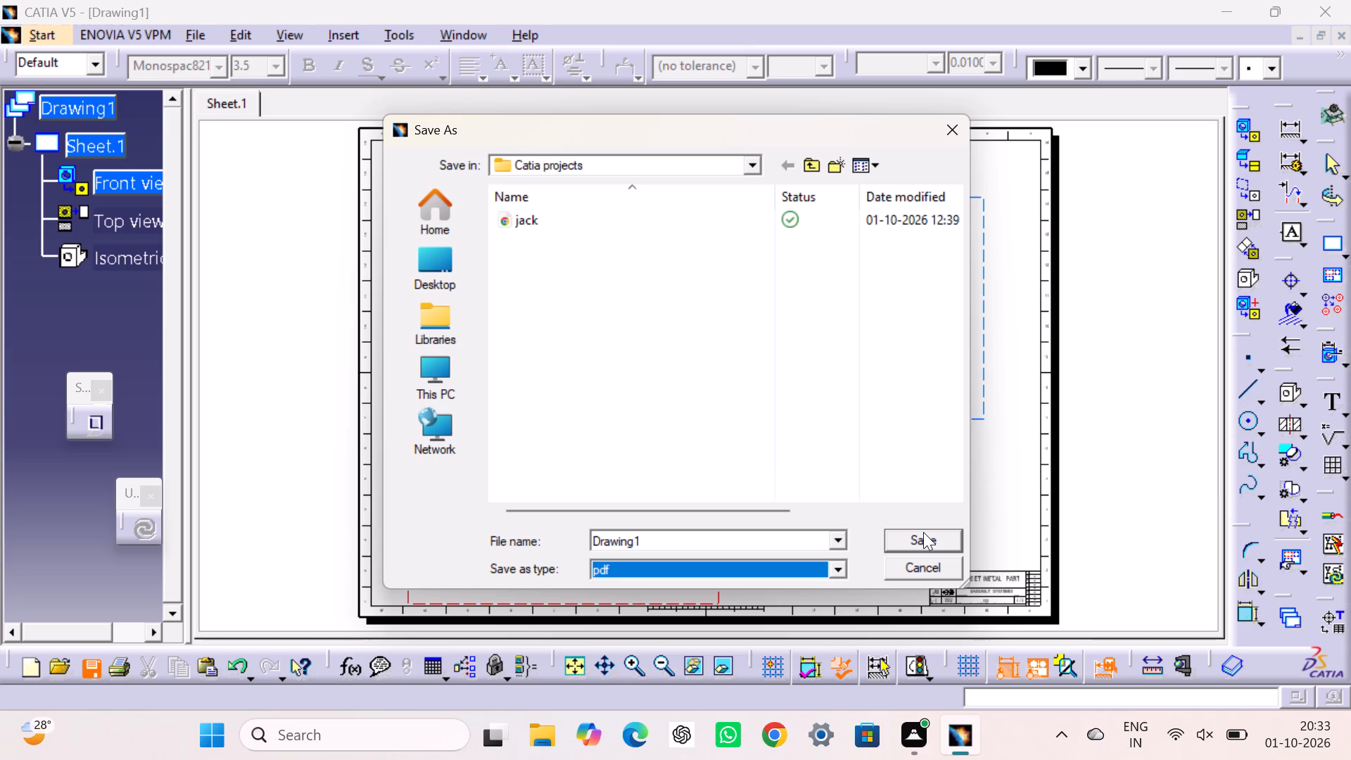
click(733, 545)
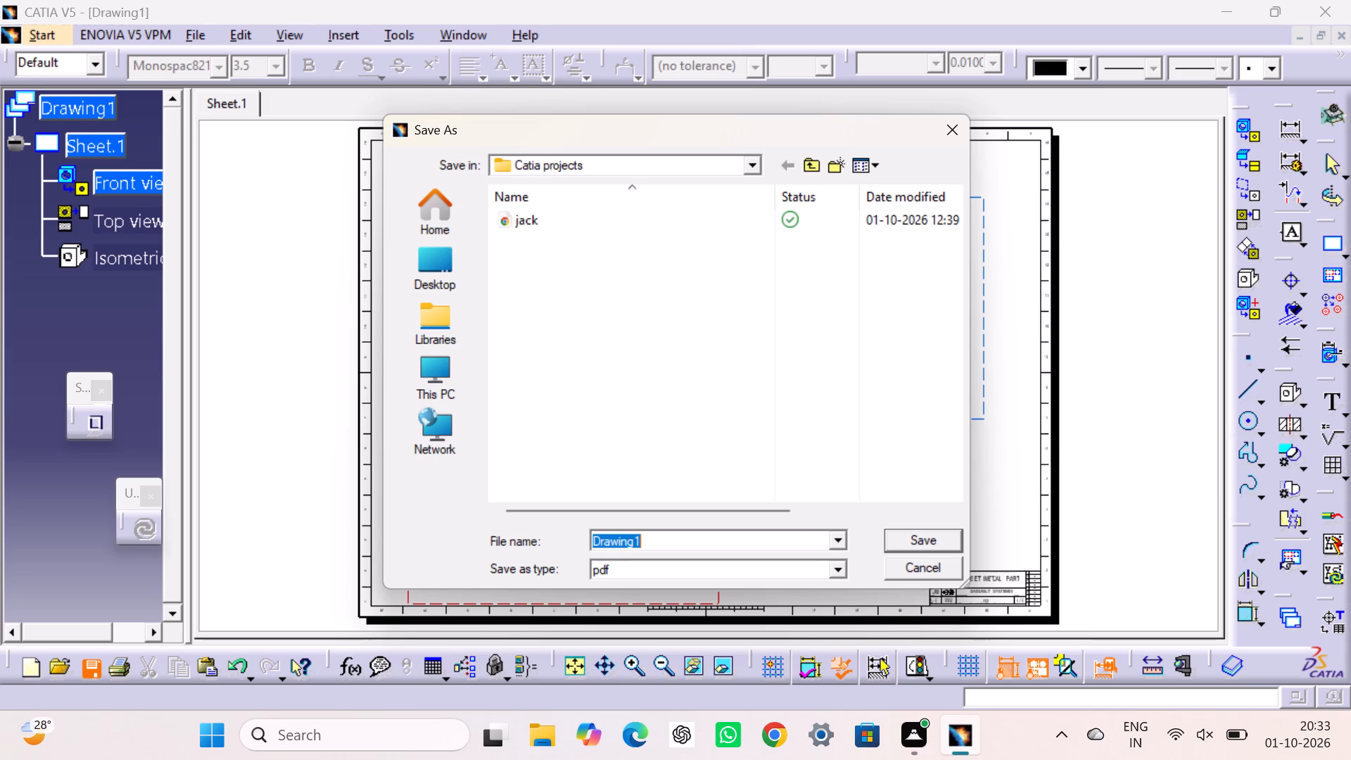
text(sheet)
key(space)
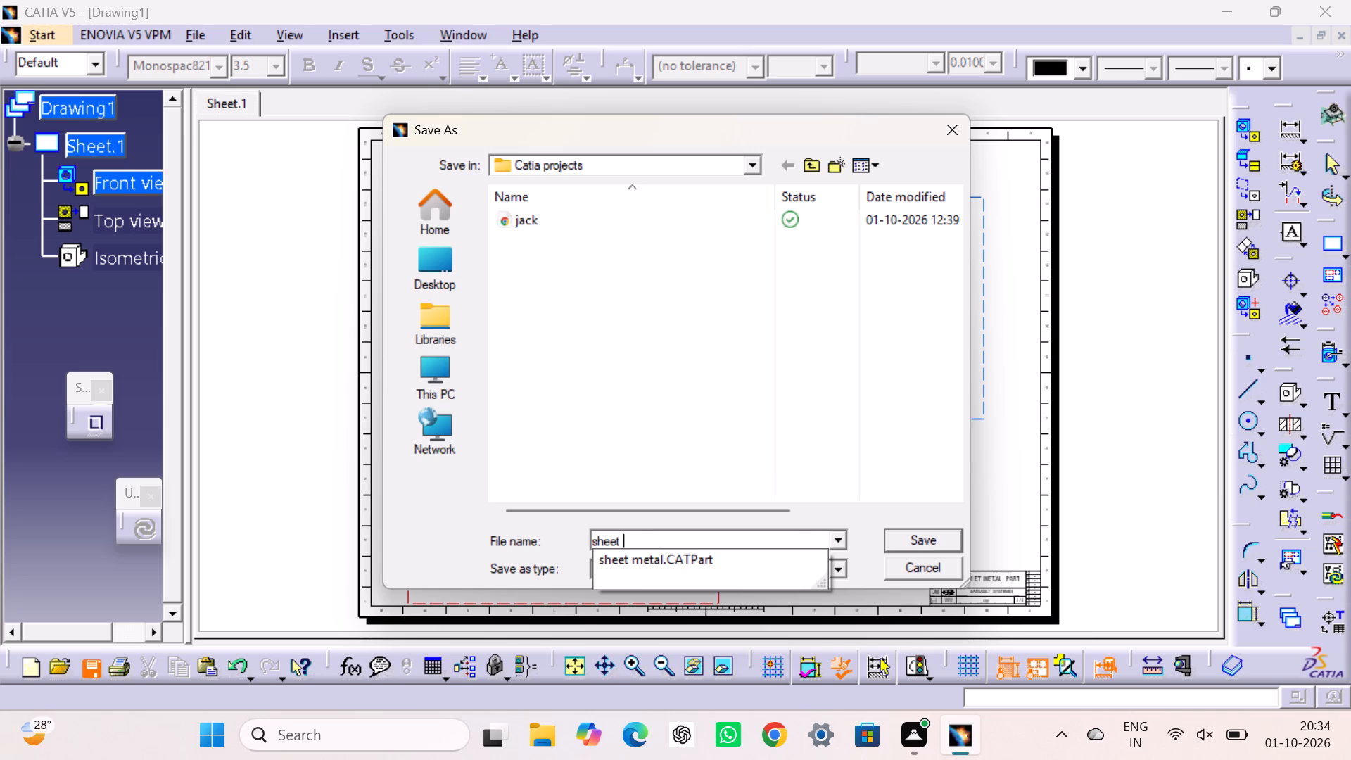
text(metal)
key(space)
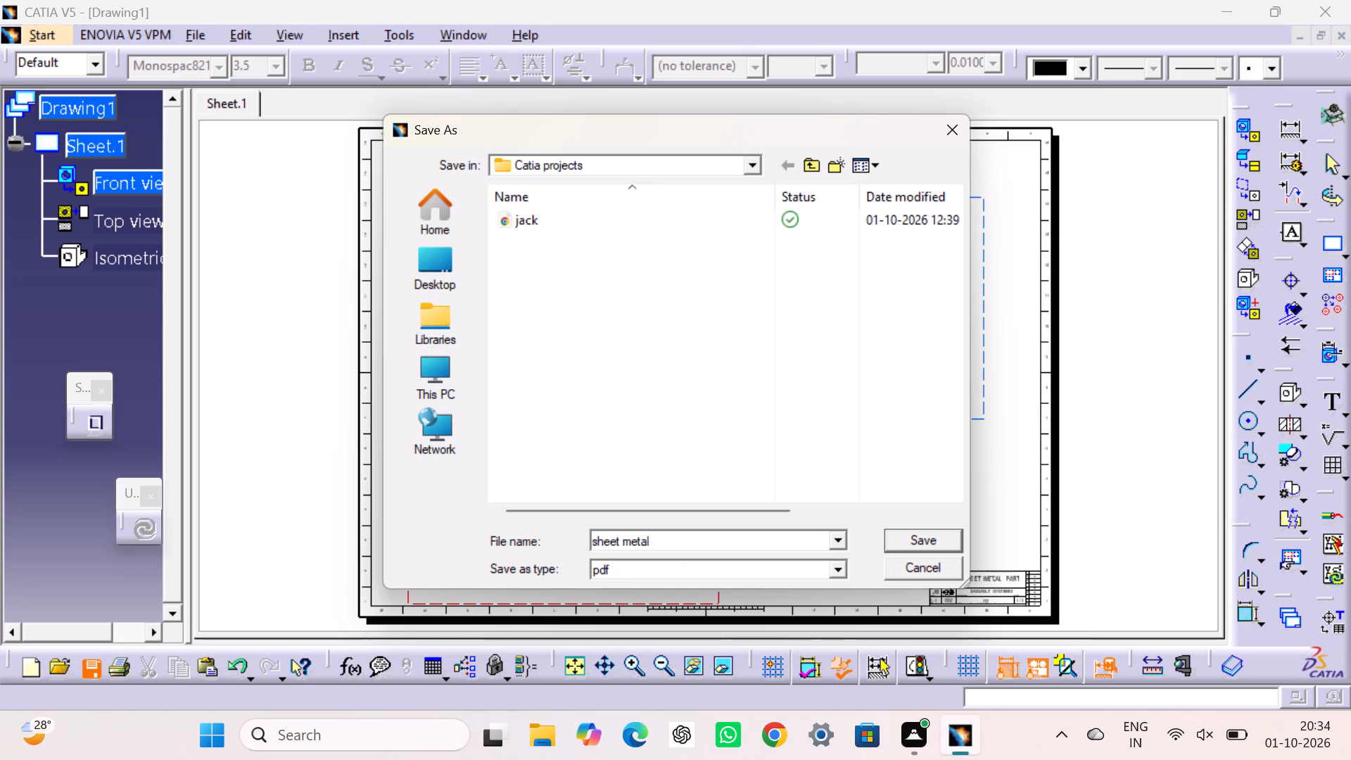
click(921, 542)
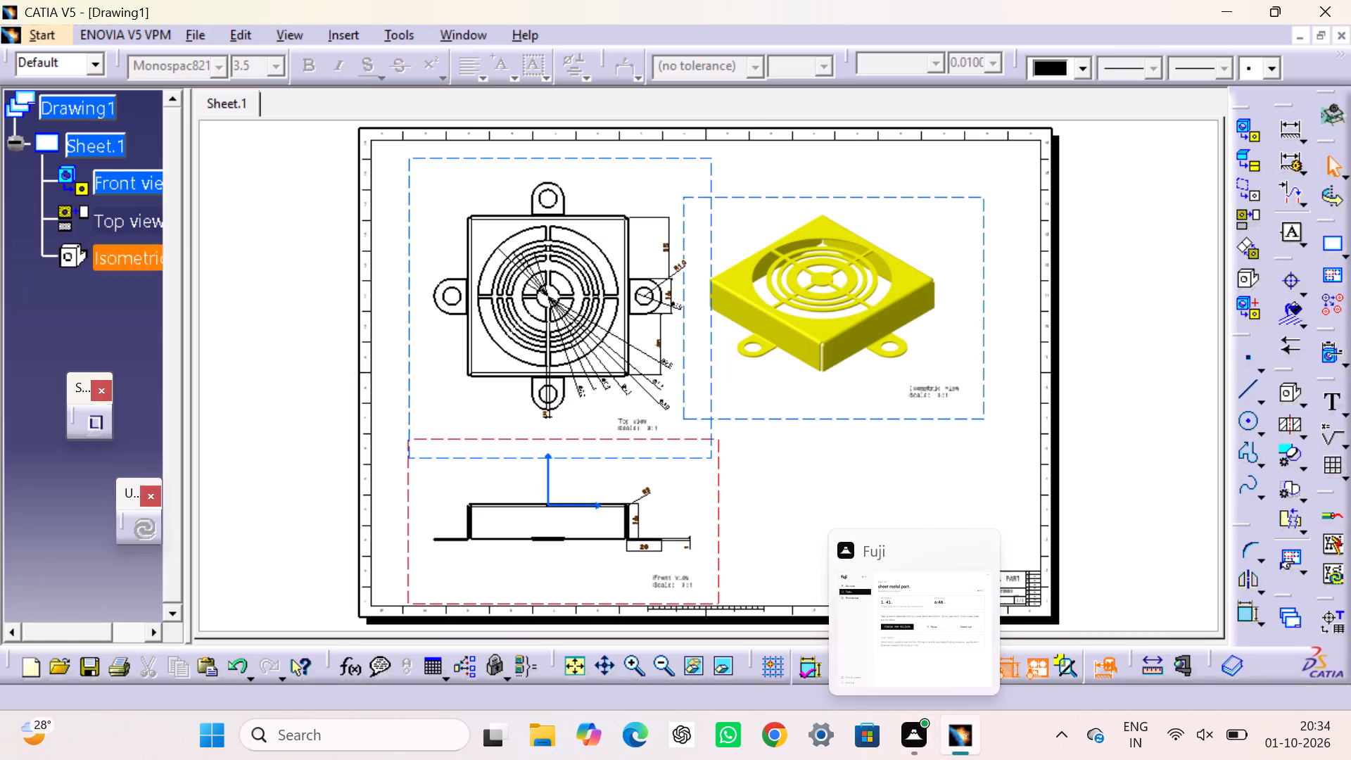
Stop the macro recording.
click(97, 431)
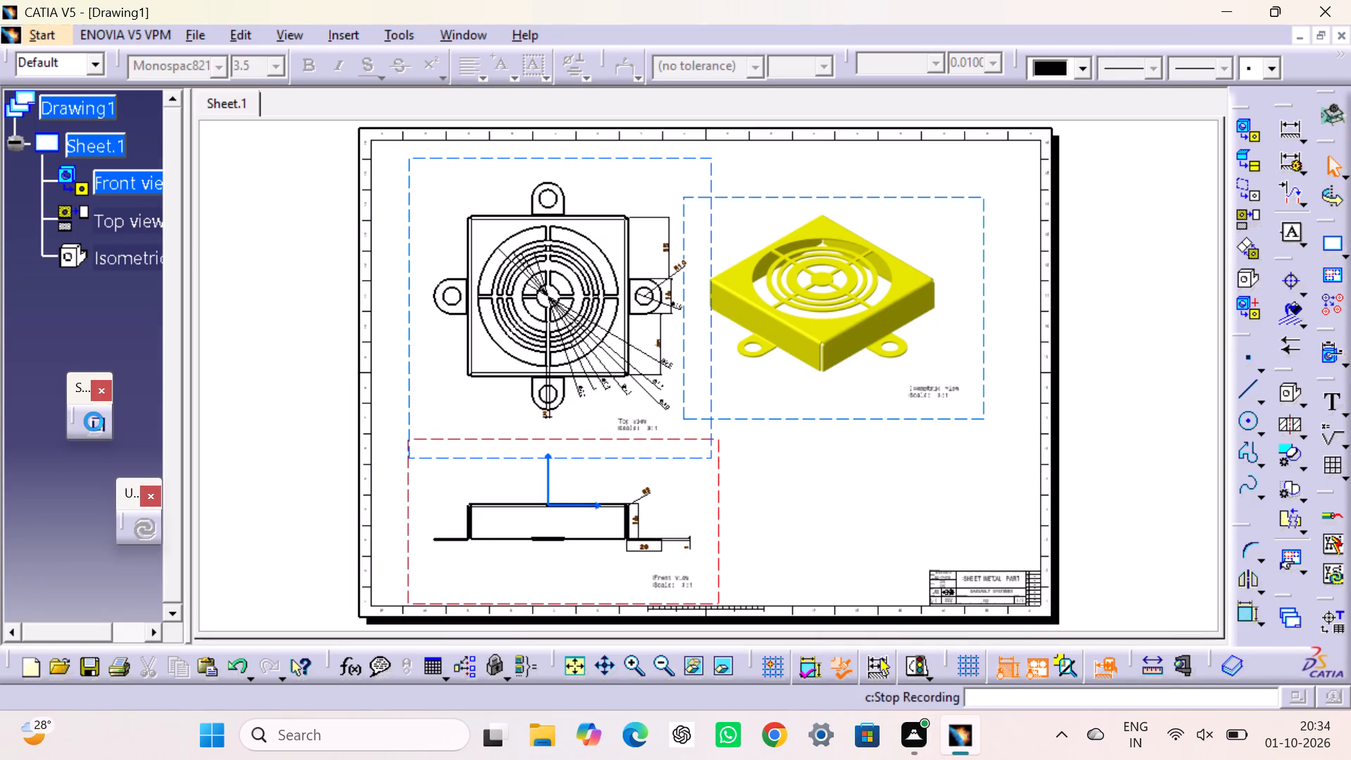